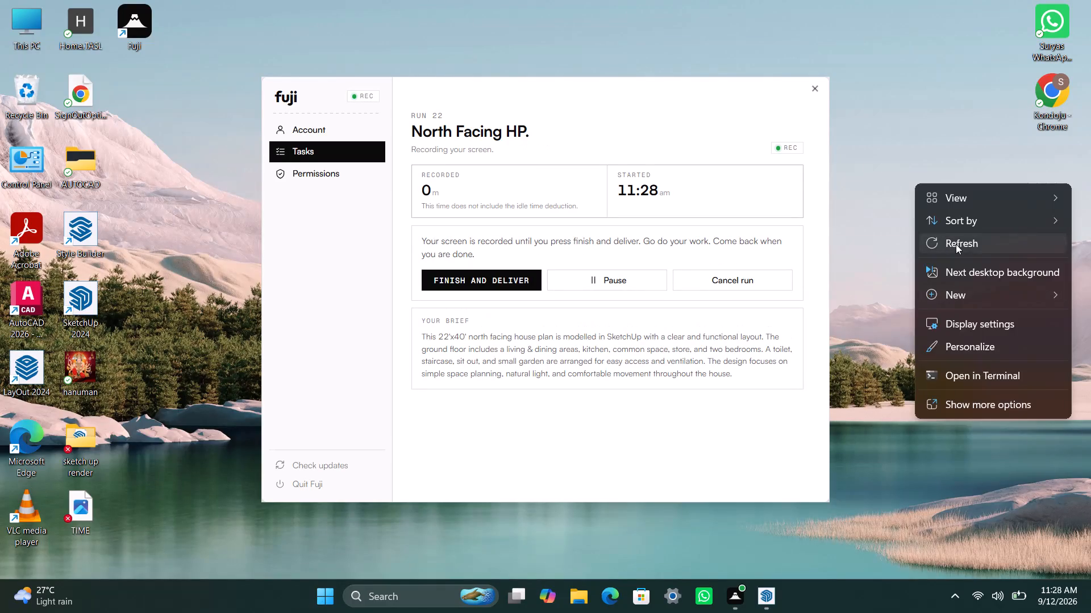
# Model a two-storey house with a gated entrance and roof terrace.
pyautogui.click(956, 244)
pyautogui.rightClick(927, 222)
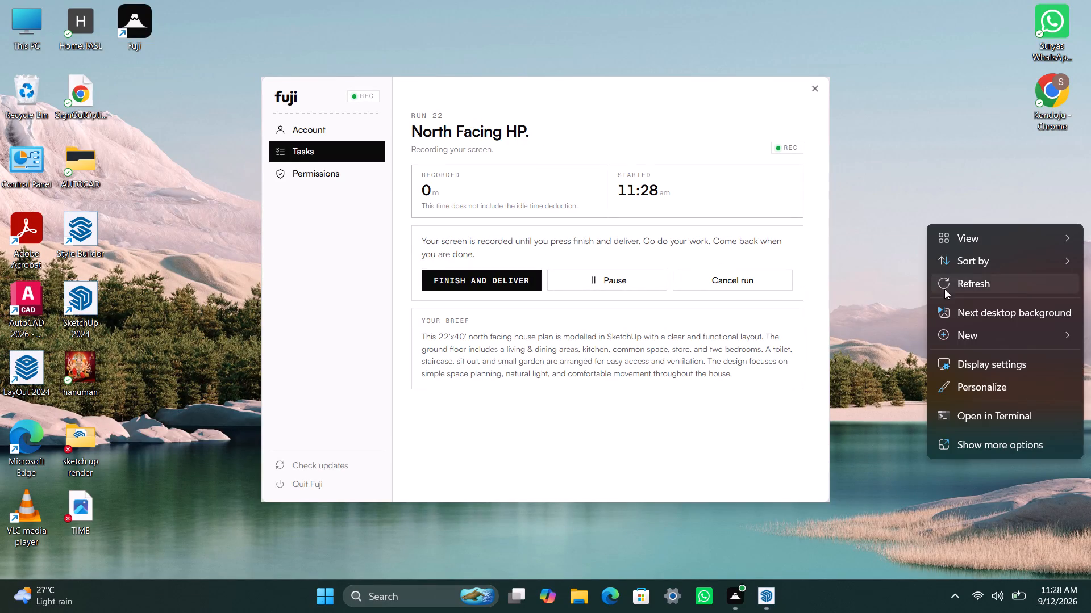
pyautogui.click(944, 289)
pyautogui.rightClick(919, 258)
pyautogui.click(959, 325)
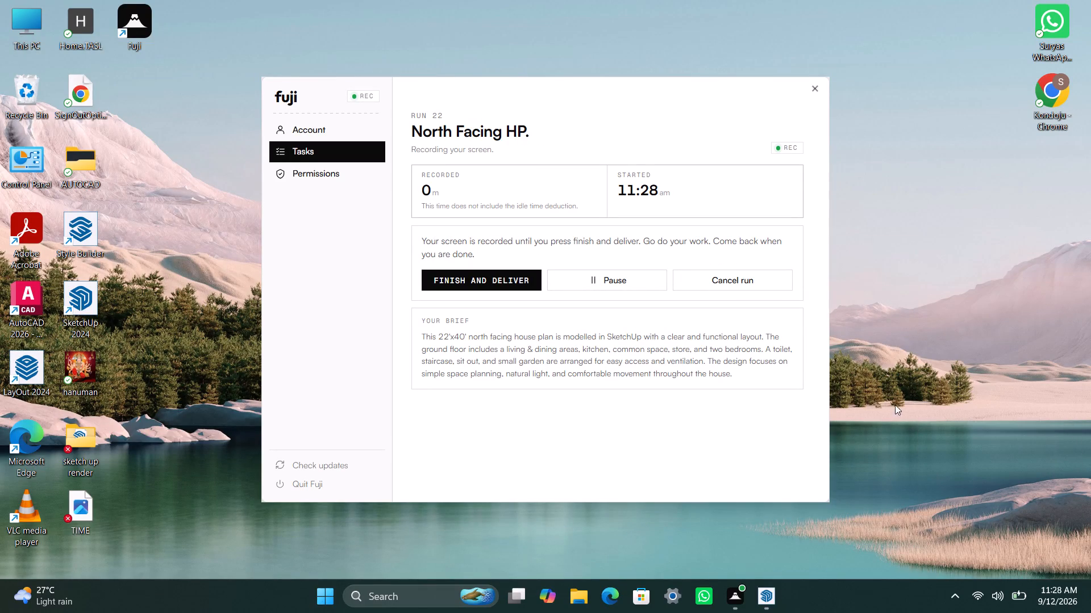
# Switch to the untitled SketchUp model.
pyautogui.click(772, 603)
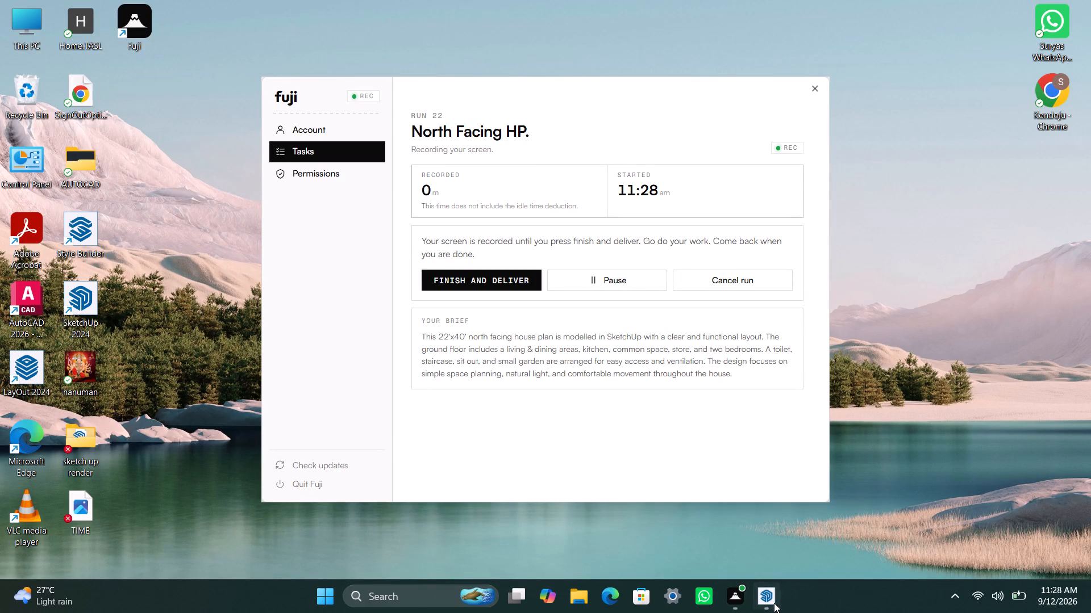
pyautogui.click(770, 597)
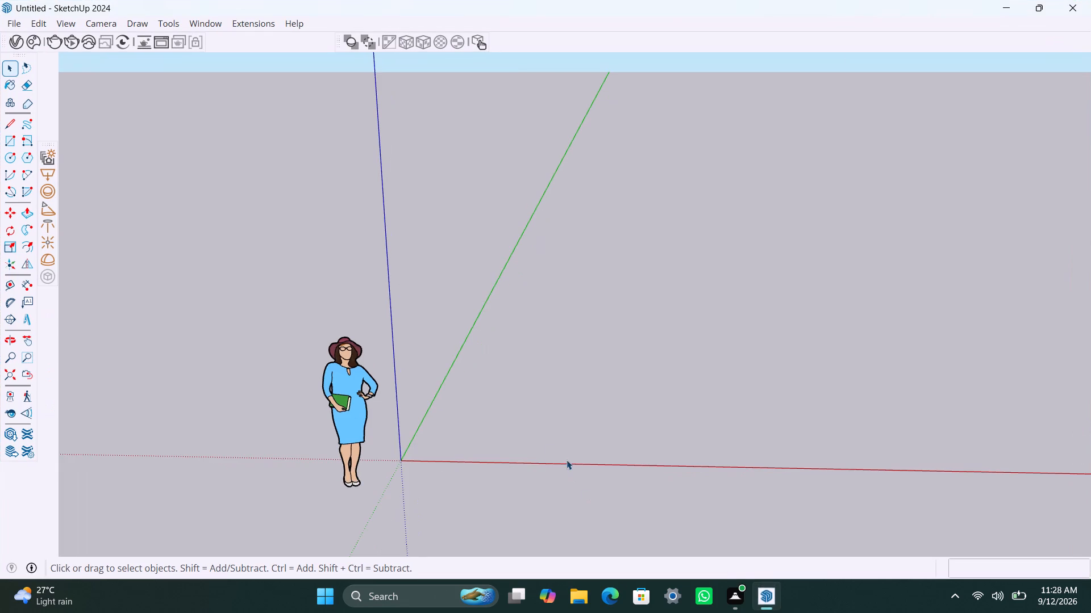
# Draw three connected sides of the rectangular plot on the ground: 22' along the red axis, 40' along the green axis, and 22' back.
pyautogui.scroll(-1, 539, 444)
pyautogui.scroll(2, 537, 431)
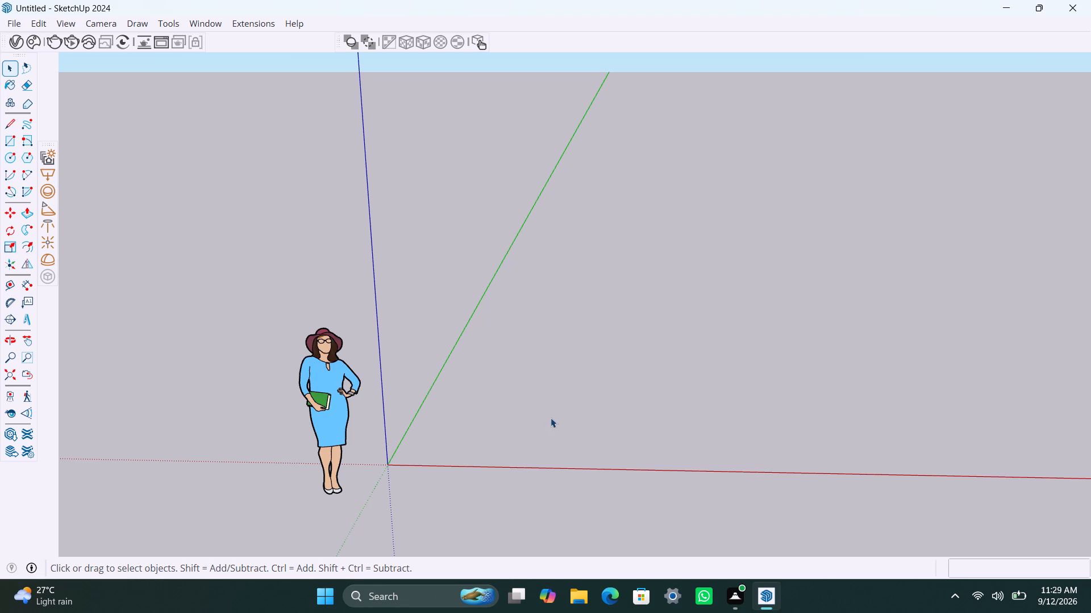
pyautogui.press('l')
pyautogui.press('Return')
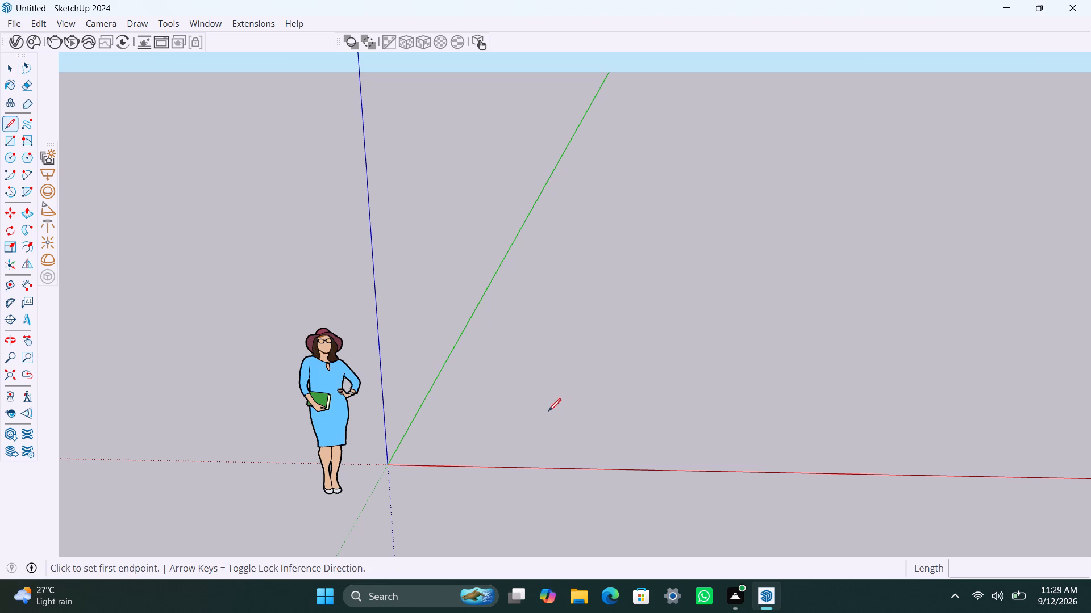
pyautogui.click(506, 425)
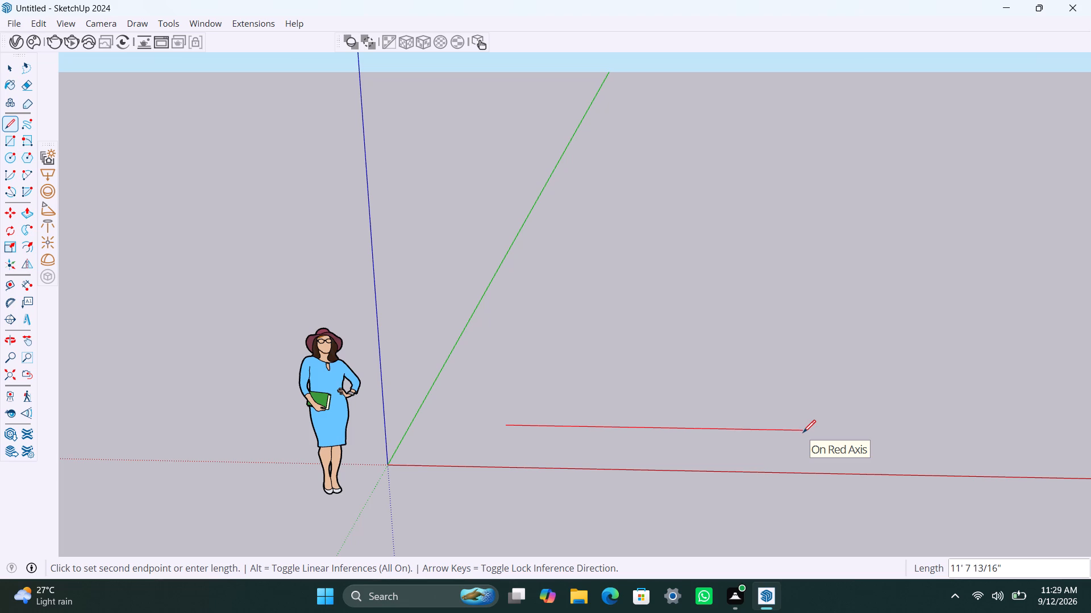
pyautogui.write("22'")
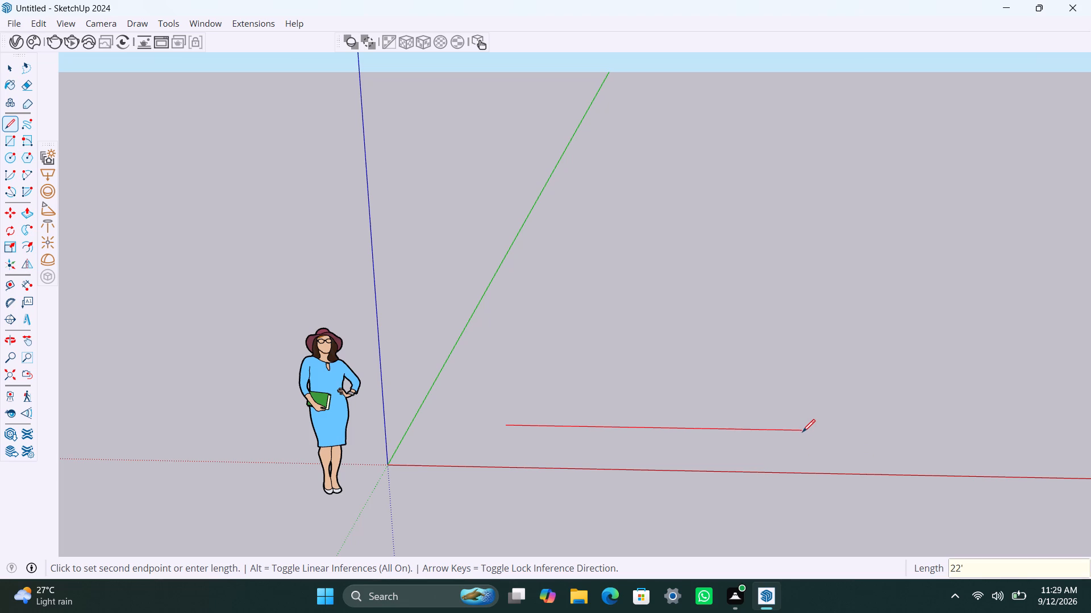
pyautogui.press('Return')
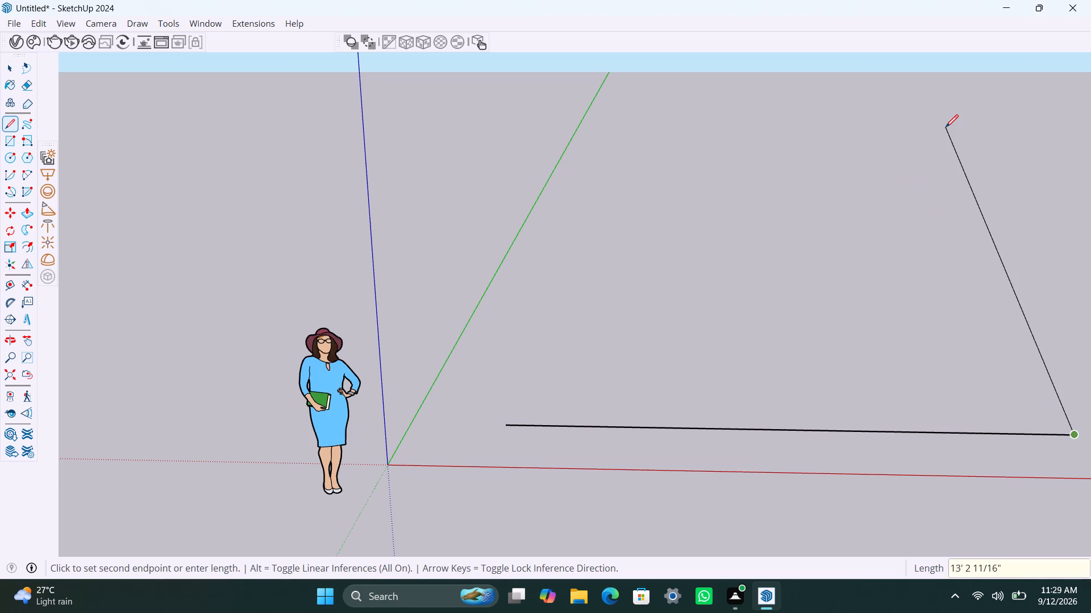
pyautogui.press('Left')
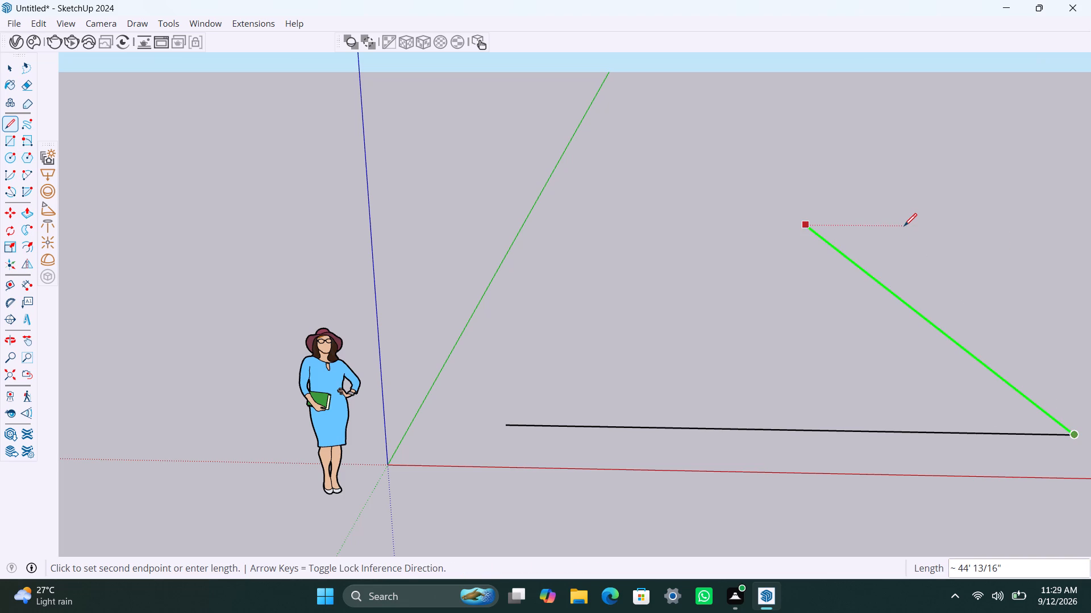
pyautogui.write("40'")
pyautogui.press('Return')
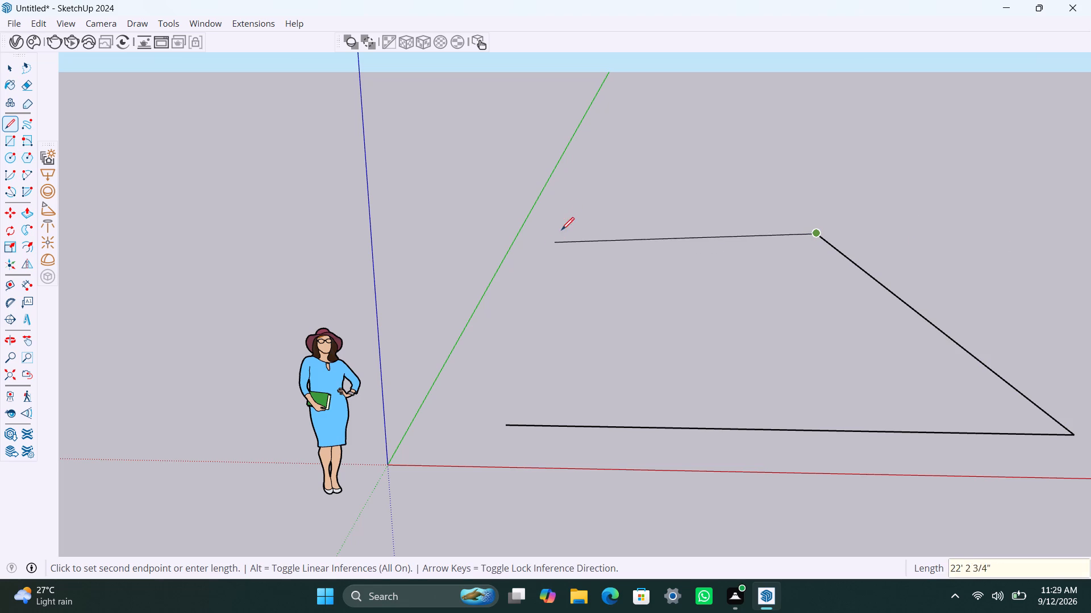
pyautogui.write("22'")
pyautogui.press('Return')
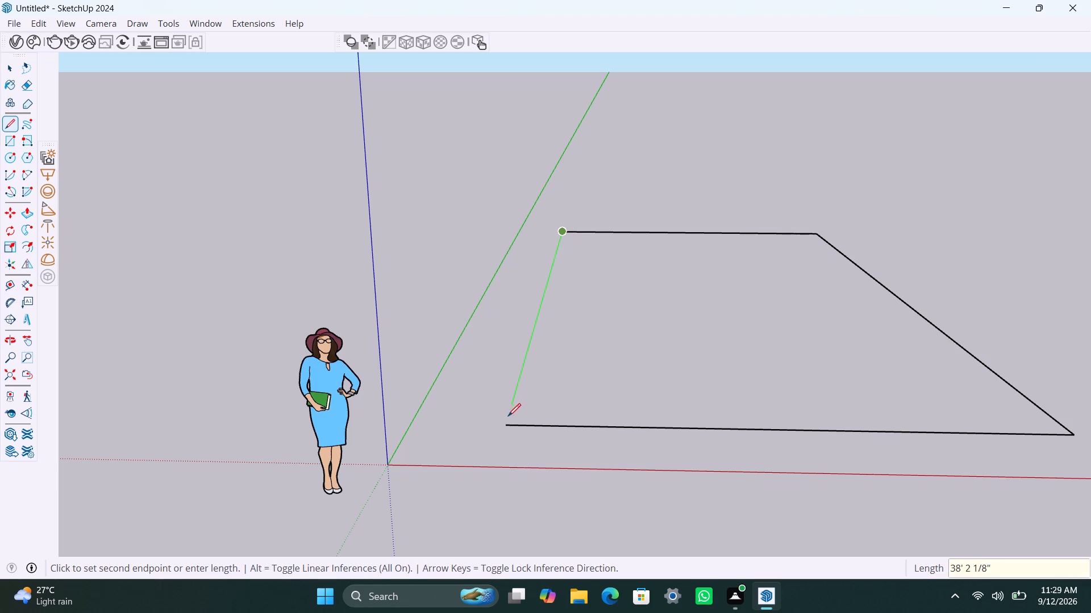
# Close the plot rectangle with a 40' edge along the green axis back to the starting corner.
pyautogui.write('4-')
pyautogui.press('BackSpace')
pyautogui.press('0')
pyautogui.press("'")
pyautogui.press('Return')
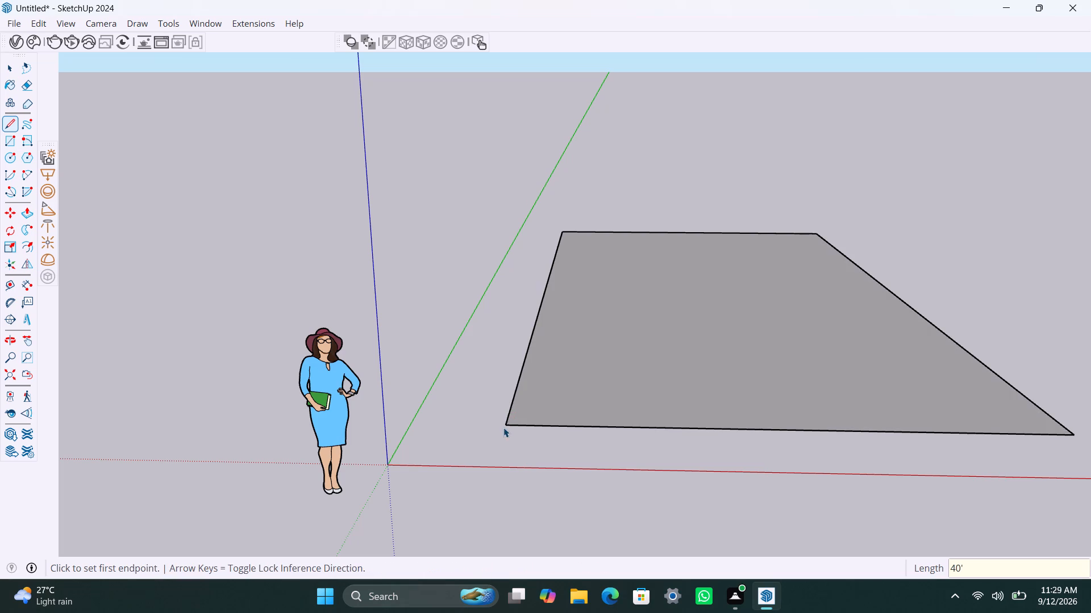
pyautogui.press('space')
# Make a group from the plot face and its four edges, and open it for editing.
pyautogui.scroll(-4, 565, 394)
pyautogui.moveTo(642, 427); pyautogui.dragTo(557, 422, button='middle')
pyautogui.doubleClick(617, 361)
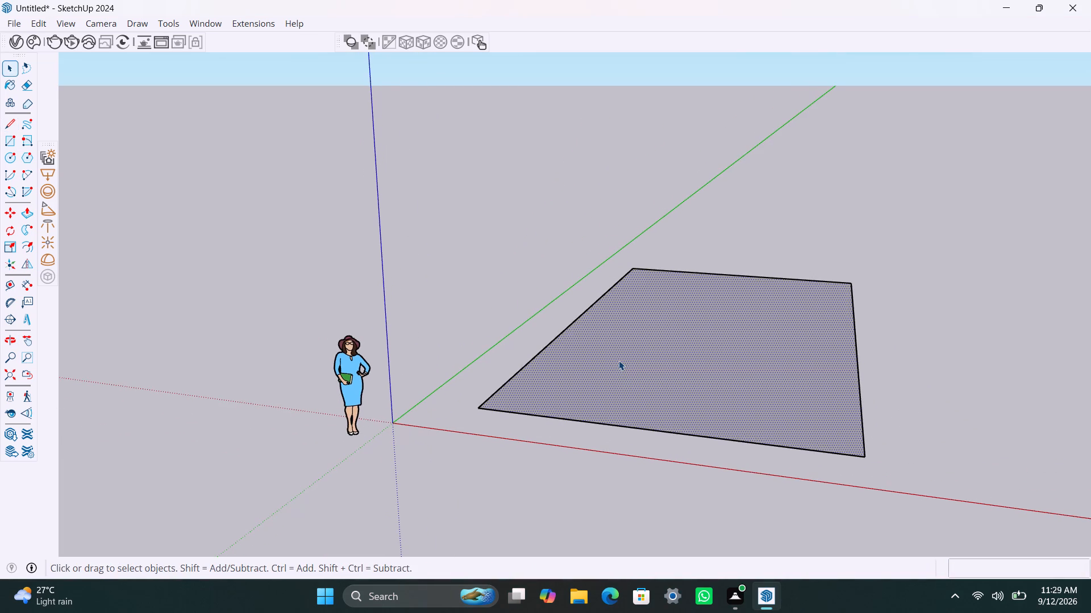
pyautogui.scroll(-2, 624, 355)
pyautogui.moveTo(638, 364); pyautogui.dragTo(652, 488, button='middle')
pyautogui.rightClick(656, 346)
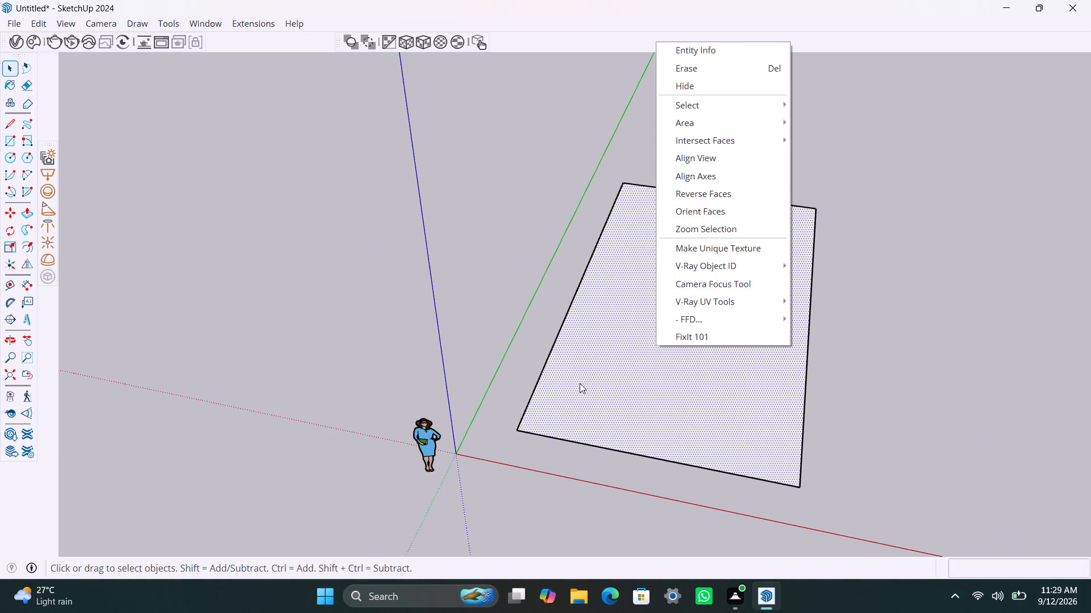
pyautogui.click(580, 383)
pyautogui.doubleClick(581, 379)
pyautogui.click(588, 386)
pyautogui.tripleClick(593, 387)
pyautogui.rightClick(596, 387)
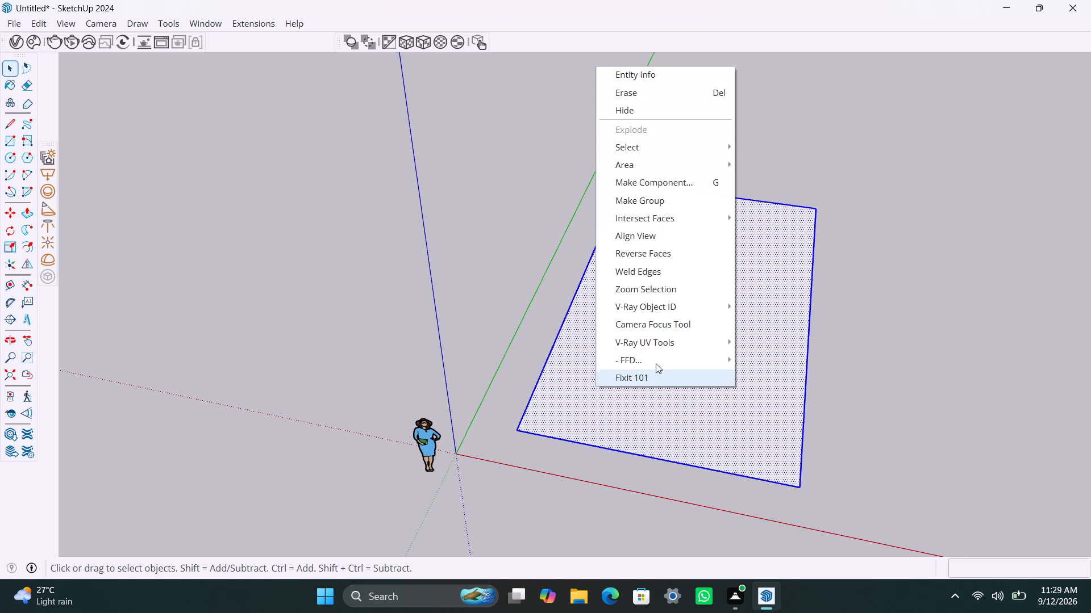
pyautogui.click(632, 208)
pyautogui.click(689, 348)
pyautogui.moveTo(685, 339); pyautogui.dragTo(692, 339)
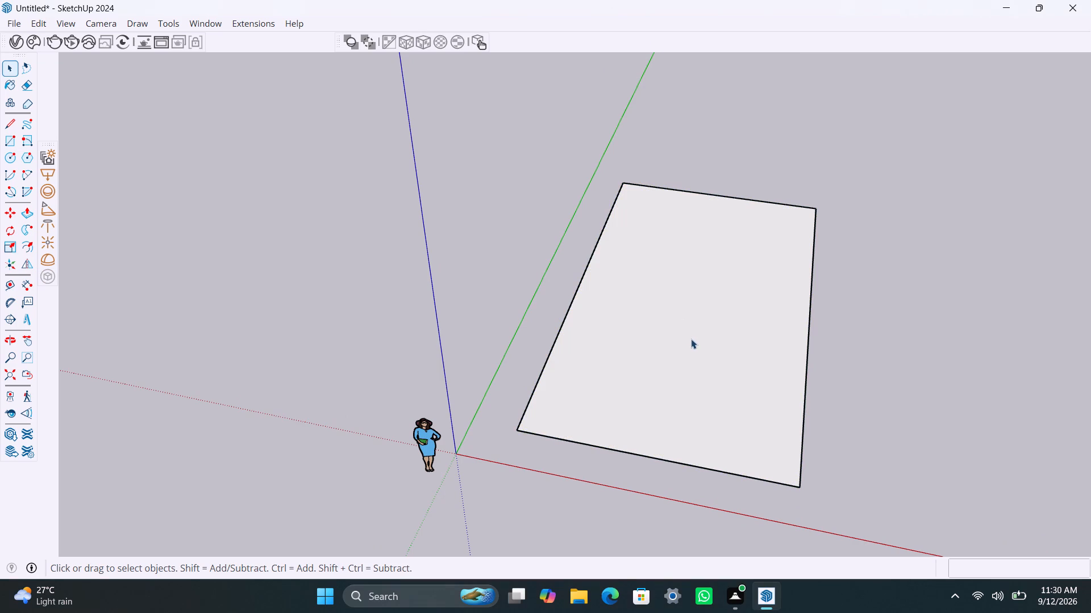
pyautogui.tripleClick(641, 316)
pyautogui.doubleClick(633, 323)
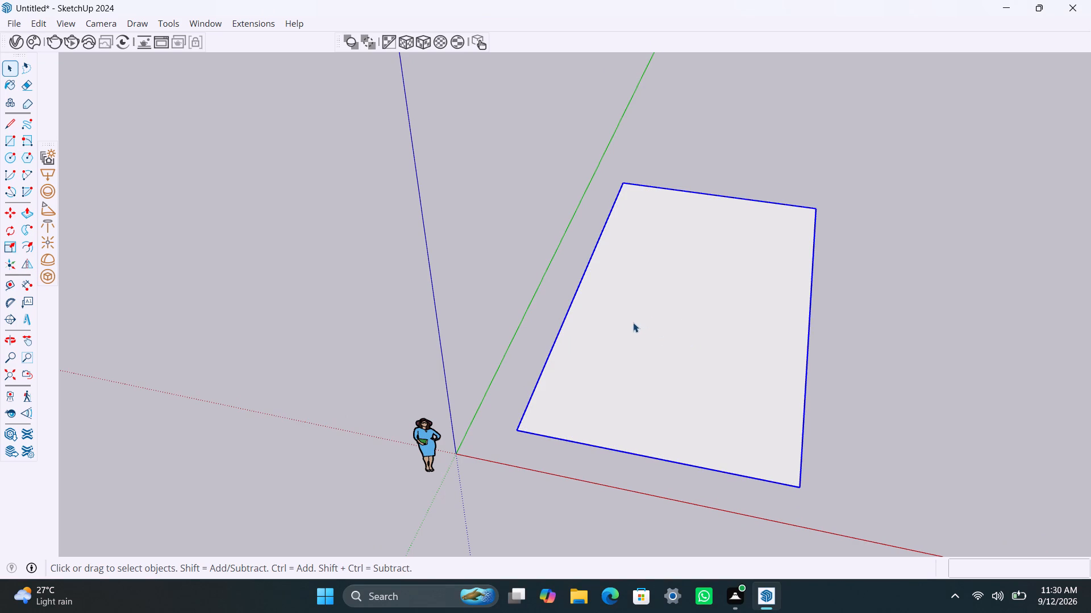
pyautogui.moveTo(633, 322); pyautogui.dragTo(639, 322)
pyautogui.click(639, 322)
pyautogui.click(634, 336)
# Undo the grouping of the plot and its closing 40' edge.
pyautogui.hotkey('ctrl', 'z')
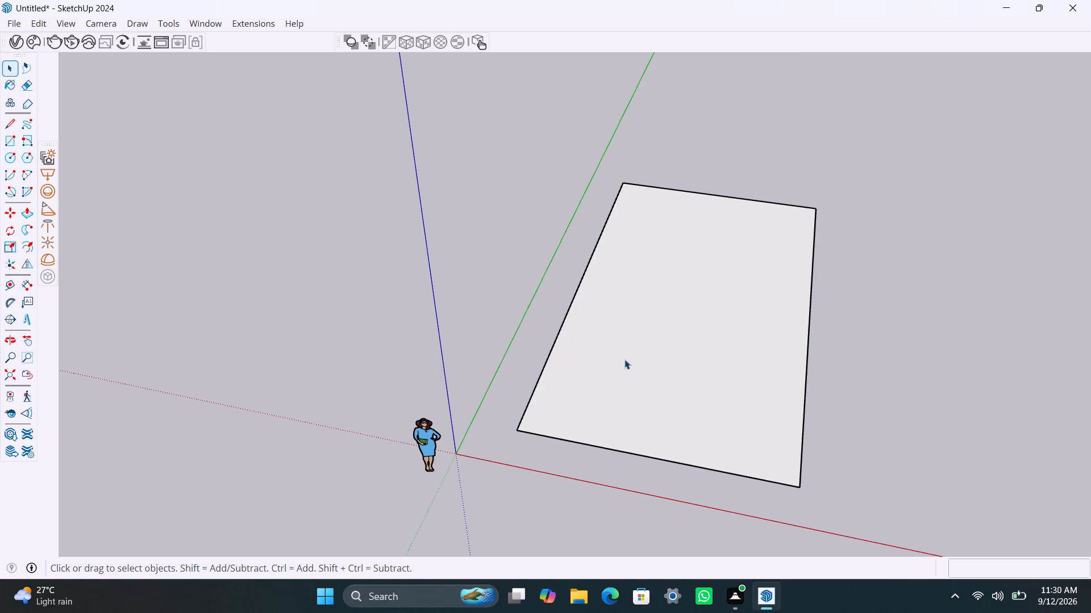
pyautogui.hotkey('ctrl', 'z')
# Redraw the closing 40' edge between the two open corners of the plot outline.
pyautogui.press('l')
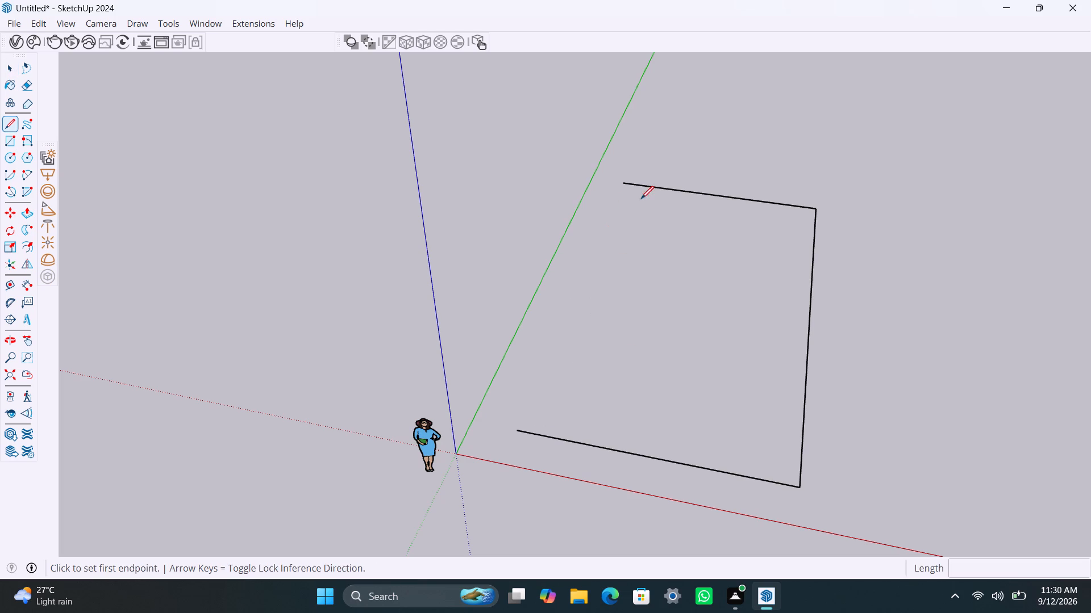
pyautogui.click(624, 180)
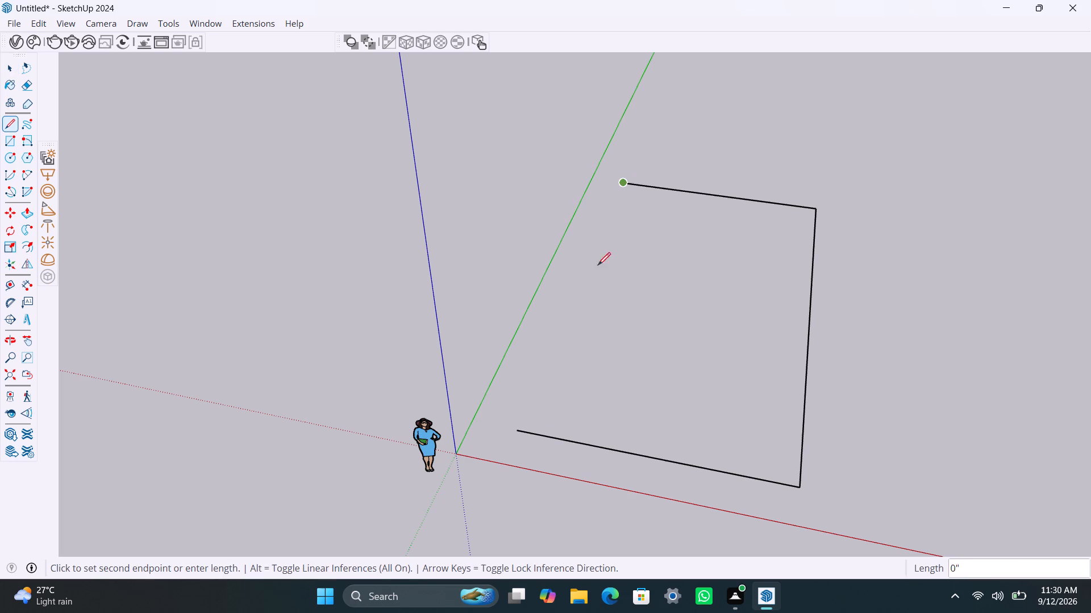
pyautogui.click(520, 433)
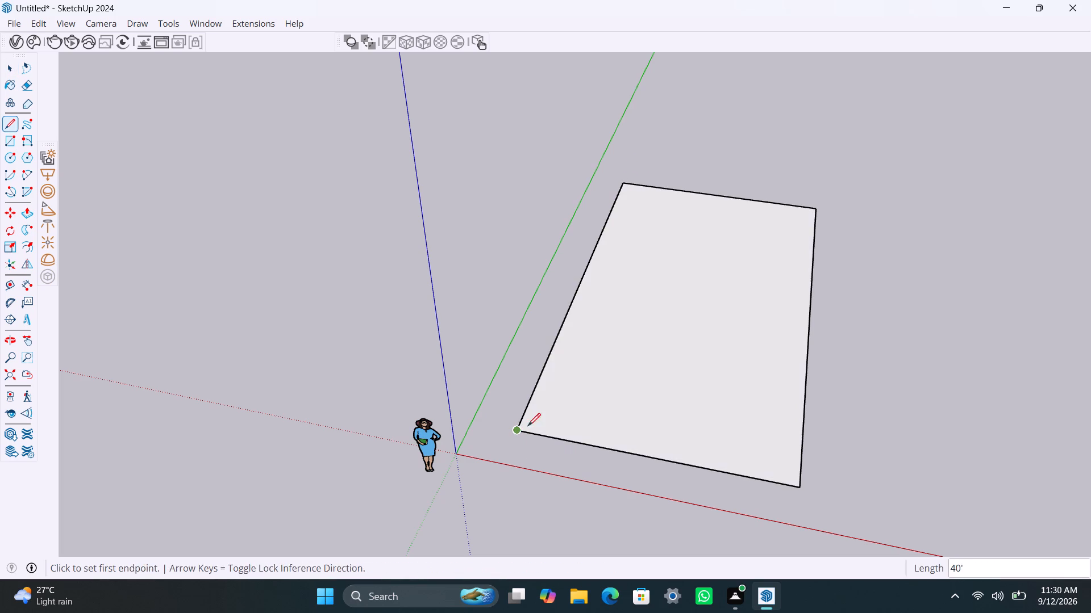
pyautogui.press('space')
# Select the plot face with all its edges and make them a group.
pyautogui.click(602, 364)
pyautogui.moveTo(607, 364); pyautogui.dragTo(614, 363)
pyautogui.doubleClick(615, 362)
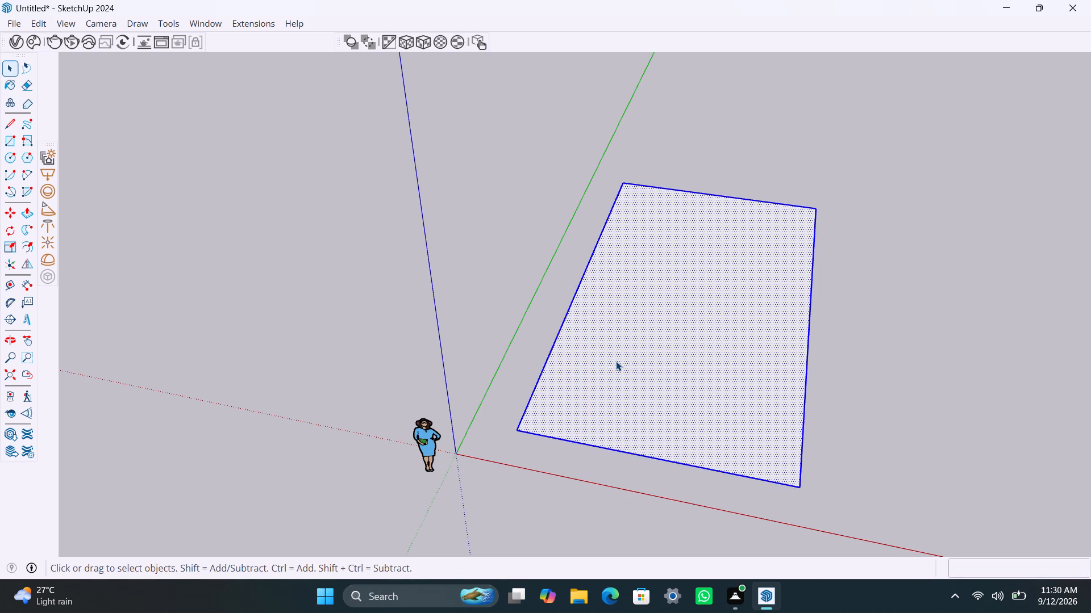
pyautogui.rightClick(616, 361)
pyautogui.click(660, 179)
# Inside the plot group, offset the face's outline inward by 9" for the outer wall thickness, then close the group.
pyautogui.doubleClick(696, 310)
pyautogui.click(699, 311)
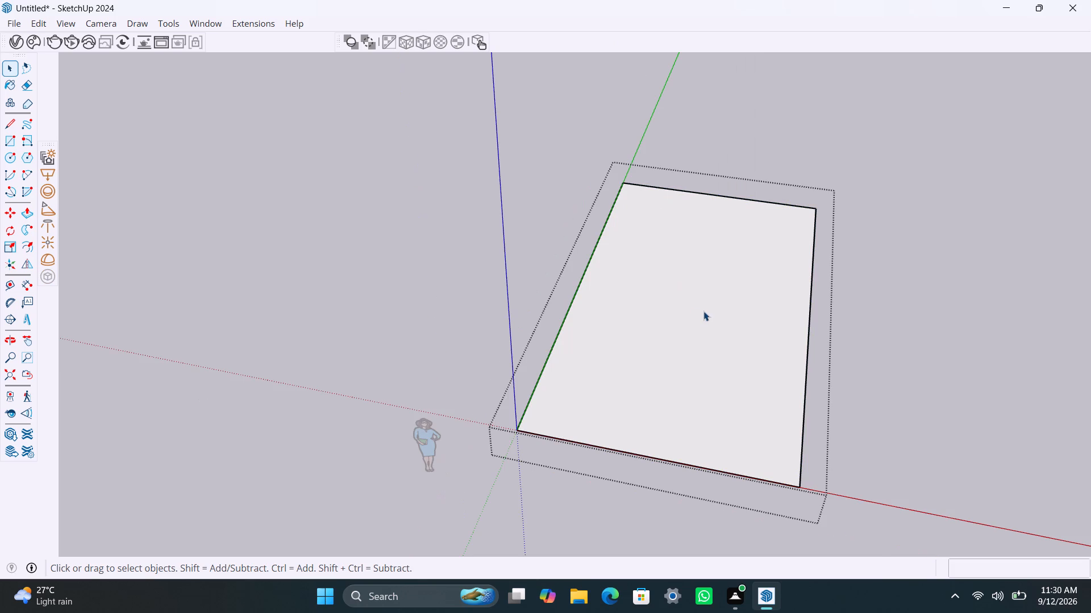
pyautogui.press('f')
pyautogui.click(612, 307)
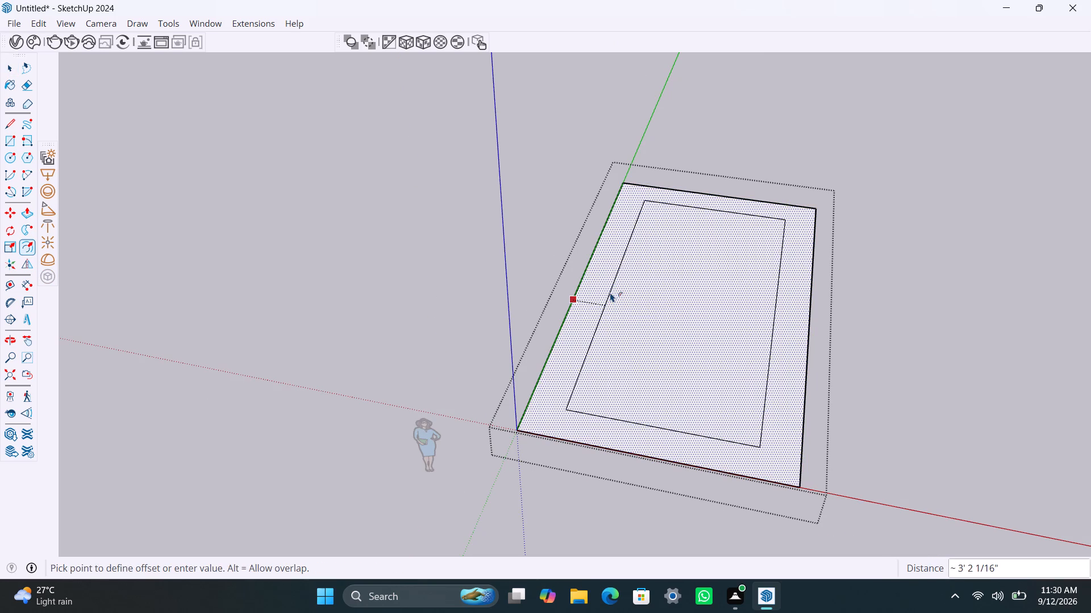
pyautogui.write('9"')
pyautogui.press('Return')
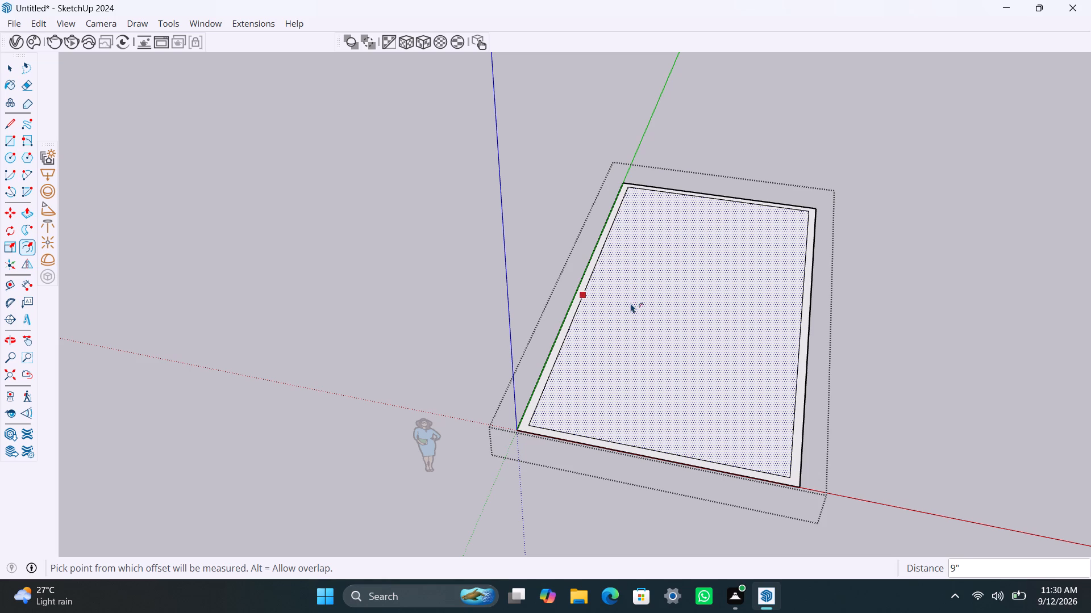
pyautogui.press('space')
pyautogui.scroll(-1, 608, 270)
pyautogui.click(926, 239)
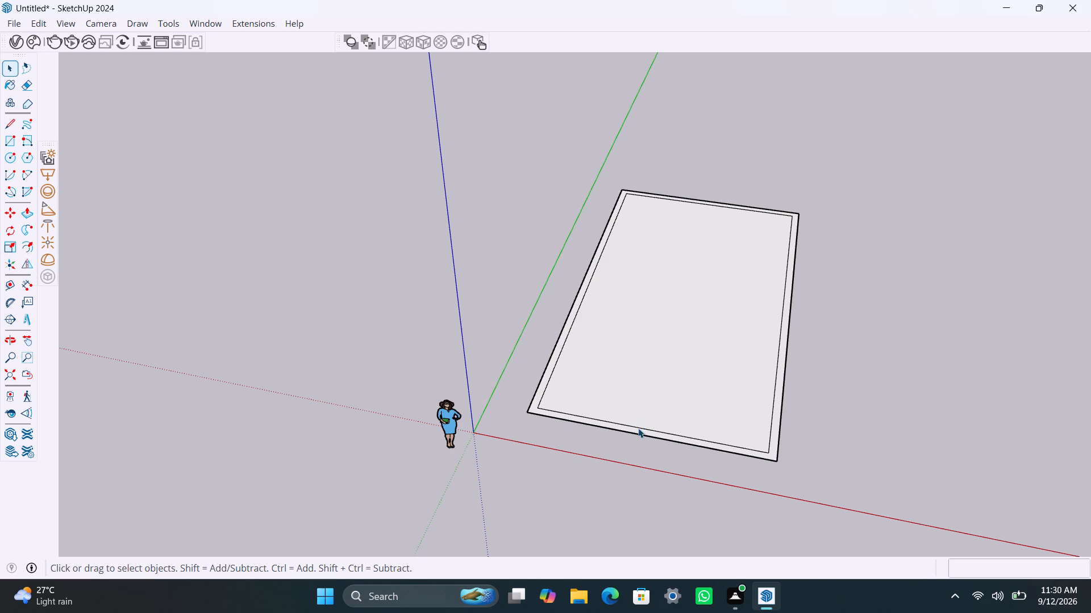
# Inside the plot group, place a guide 10'1" in from the long outer edge farthest from the origin.
pyautogui.scroll(-2, 675, 398)
pyautogui.moveTo(678, 416); pyautogui.dragTo(694, 493, button='middle')
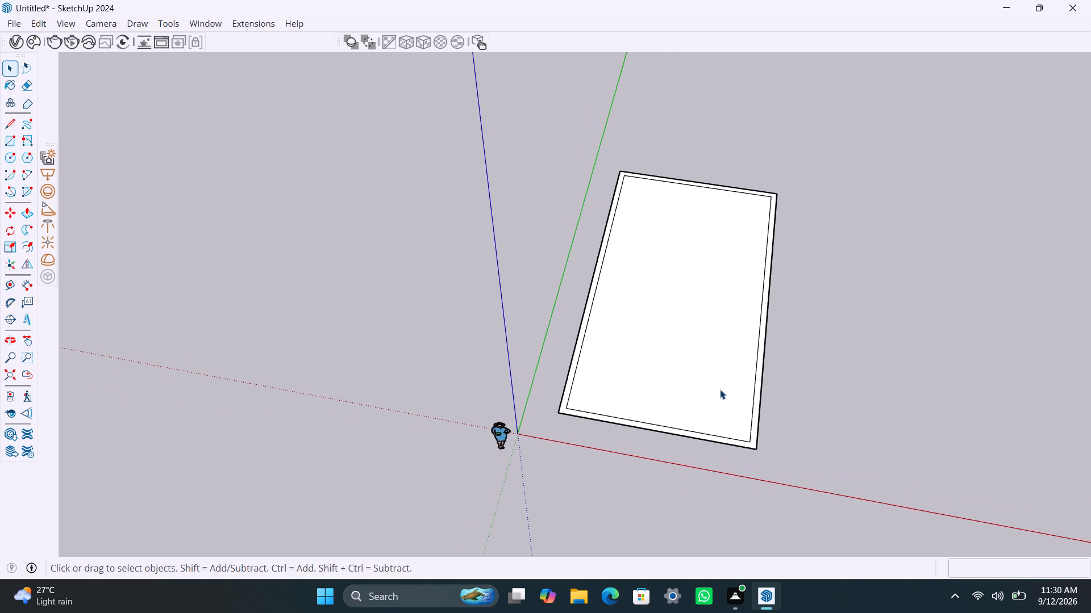
pyautogui.doubleClick(720, 389)
pyautogui.click(718, 393)
pyautogui.doubleClick(713, 396)
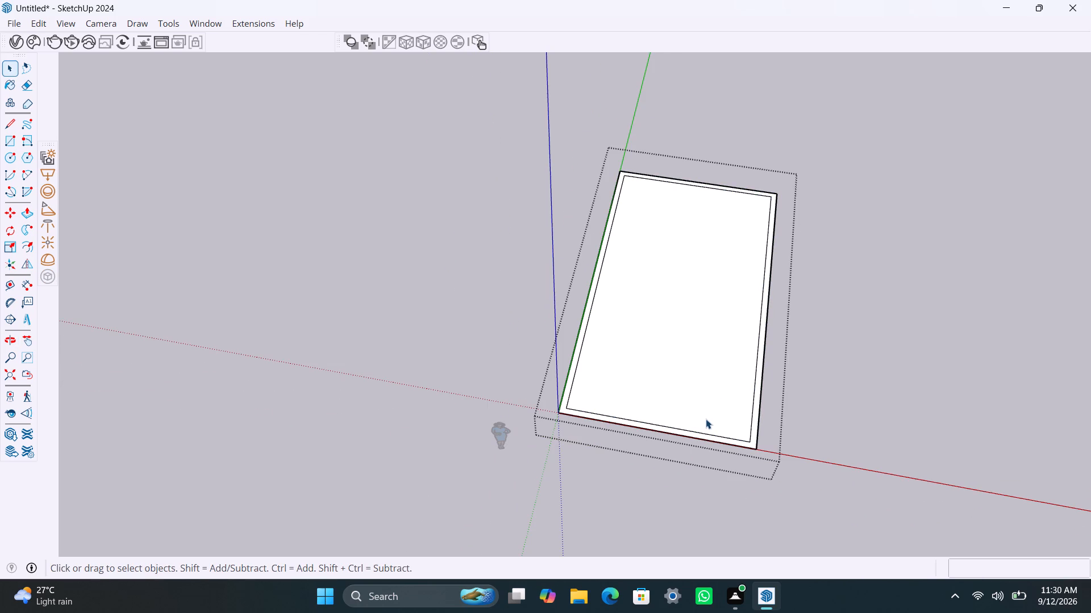
pyautogui.press('t')
pyautogui.click(755, 419)
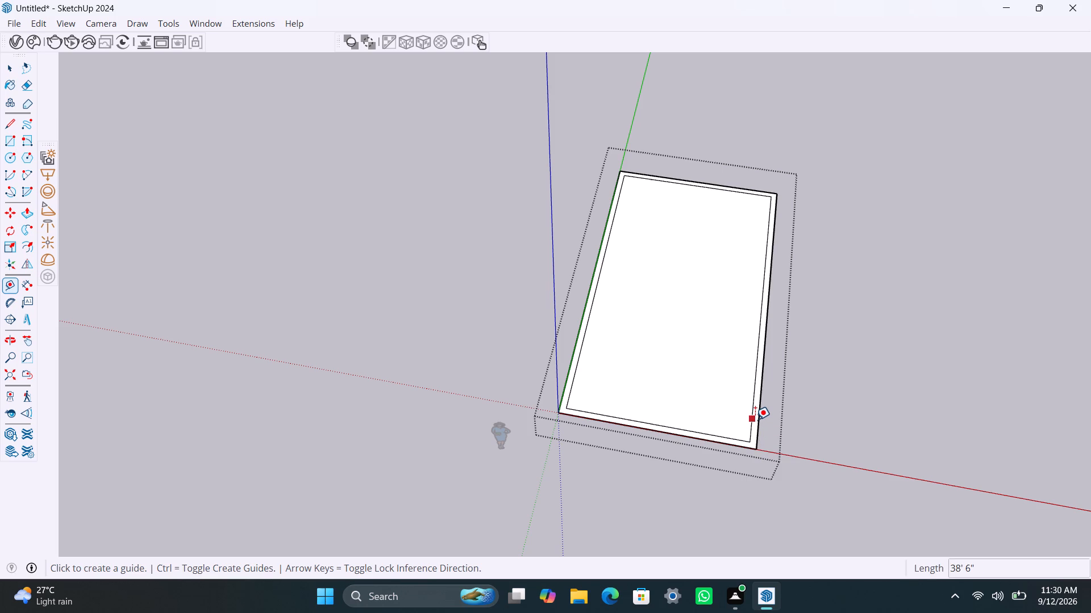
pyautogui.press('Escape')
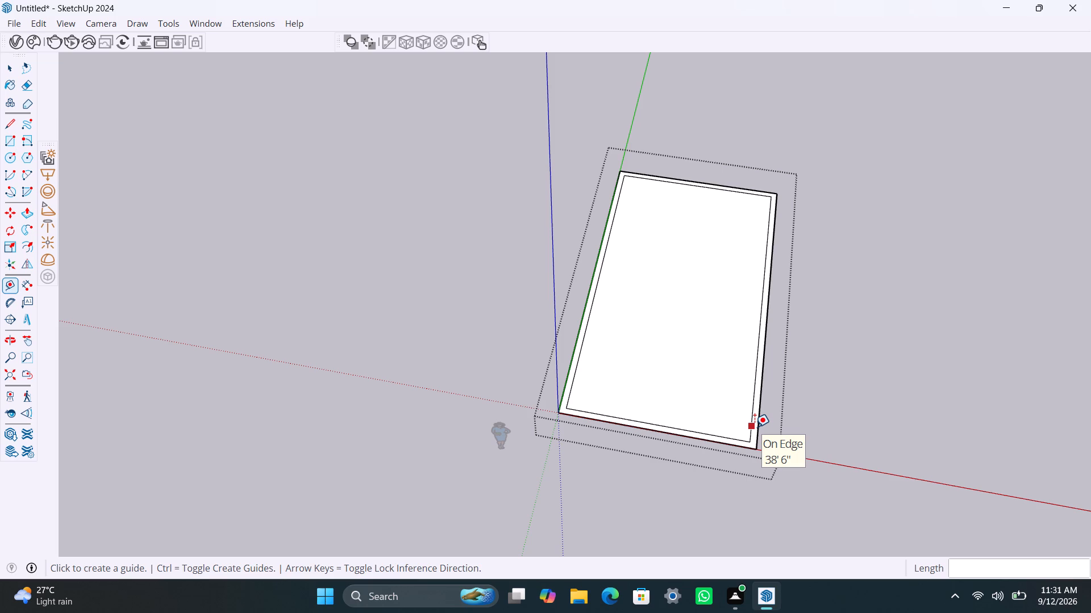
pyautogui.scroll(2, 792, 436)
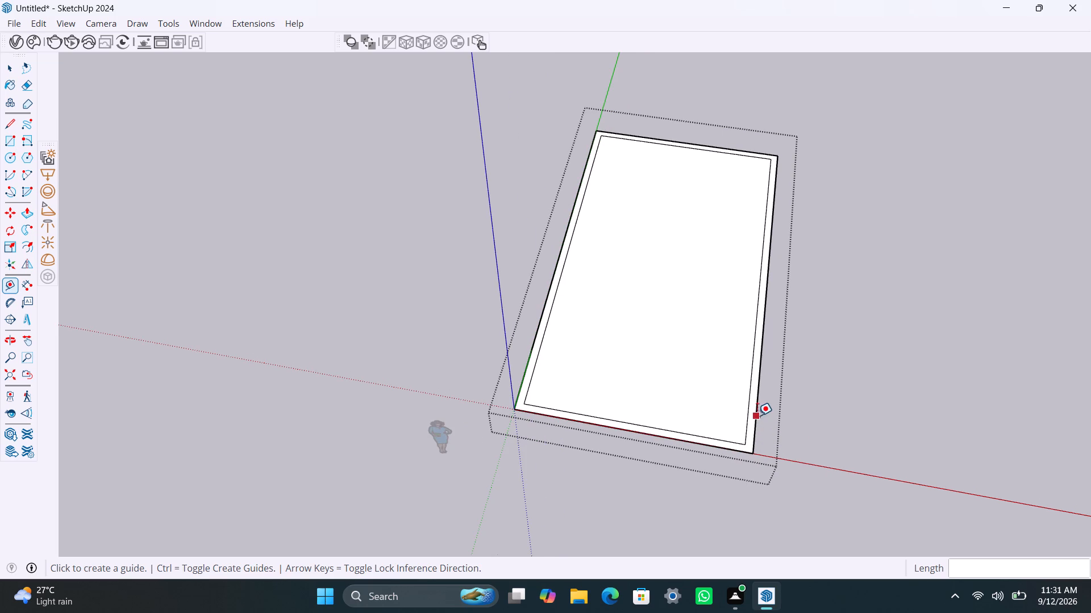
pyautogui.click(757, 415)
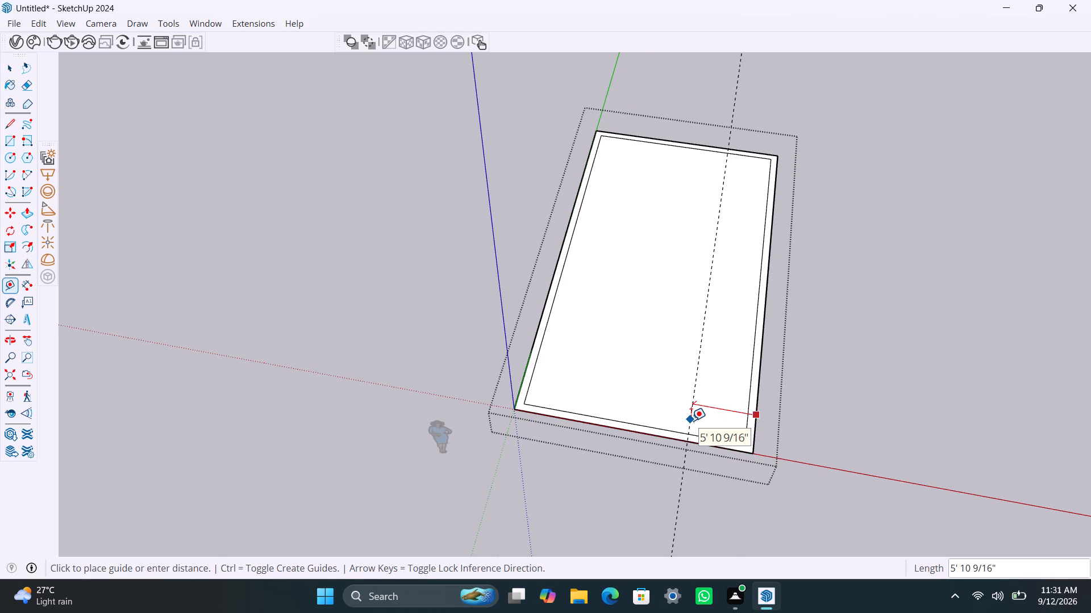
pyautogui.write('10')
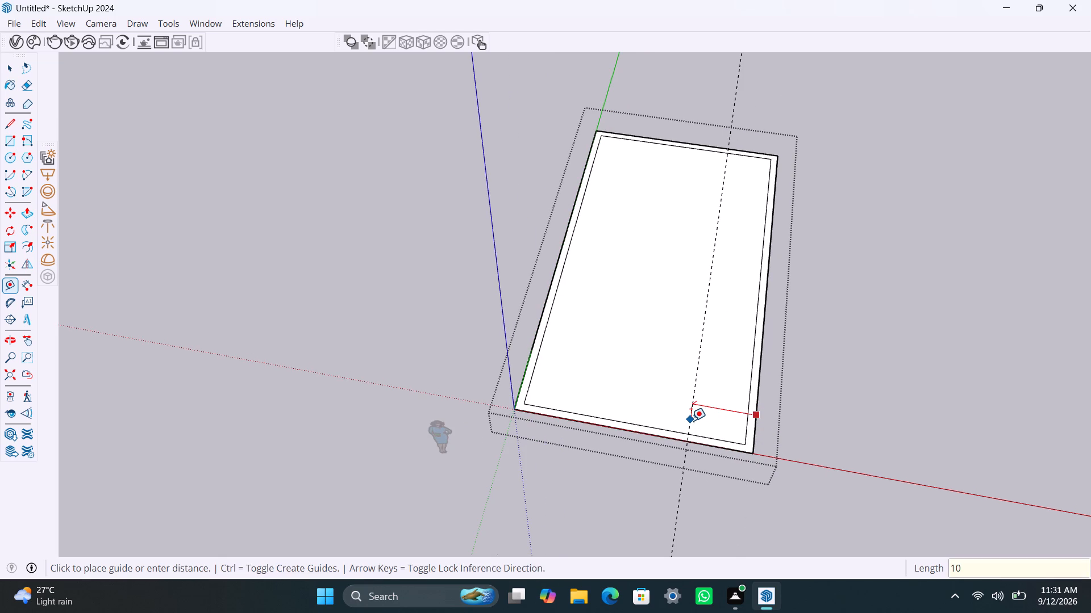
pyautogui.write('\'1"')
pyautogui.press('Return')
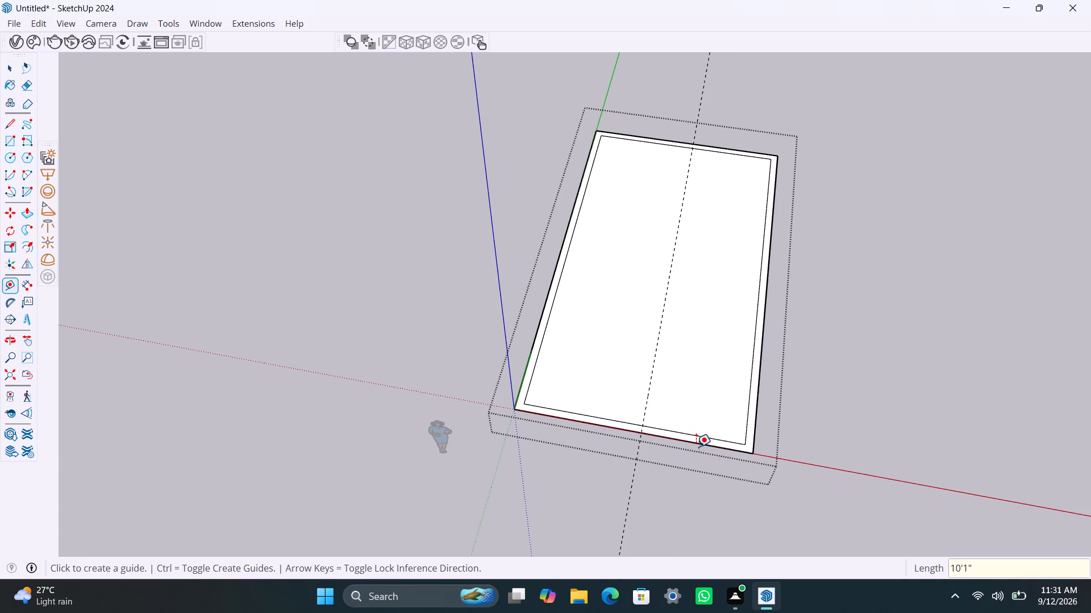
# Place a second guide 4' in from the short outer edge lying along the red axis.
pyautogui.click(696, 440)
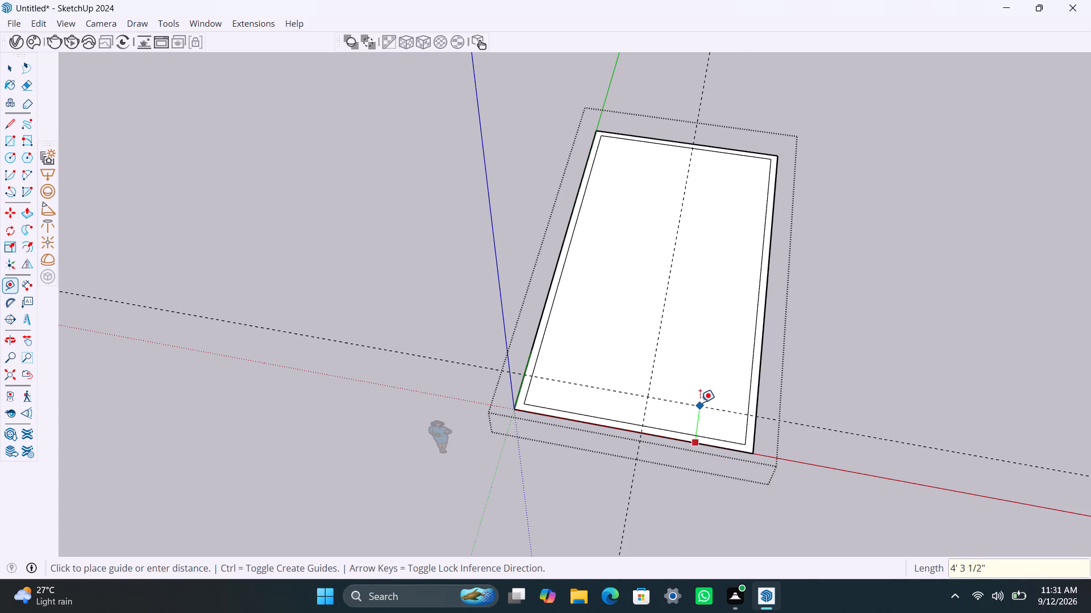
pyautogui.write("4'")
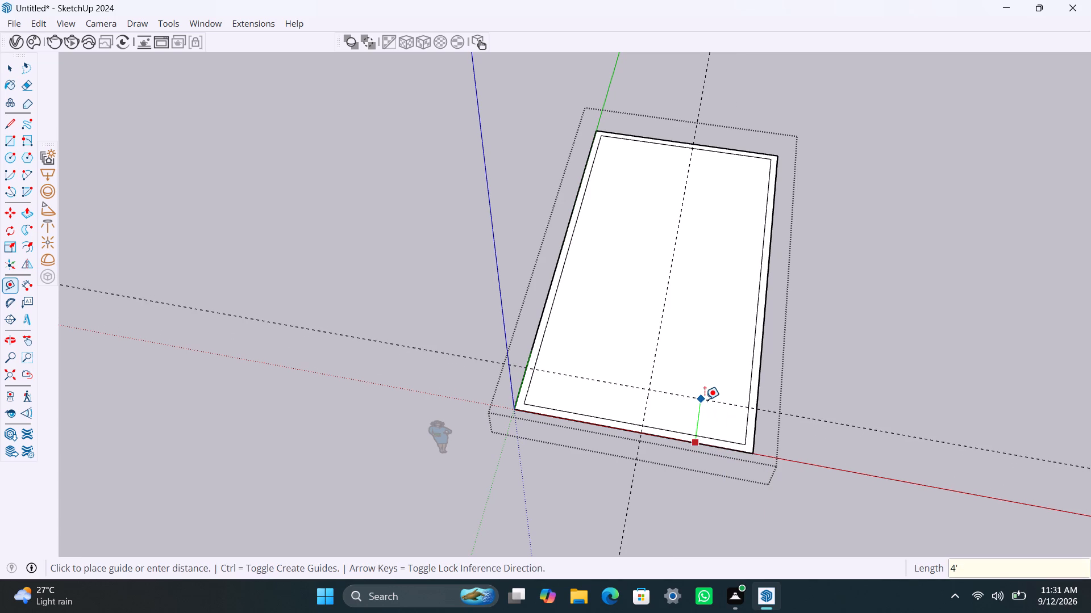
pyautogui.press('Return')
pyautogui.press('space')
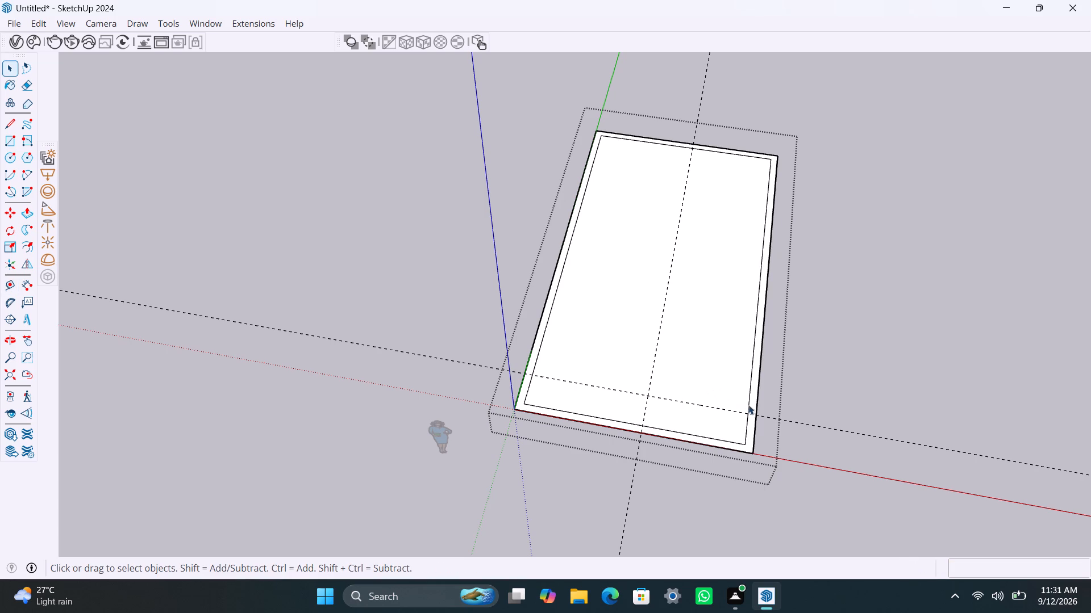
# Draw a 9'4" line along the 4' guide from the inner wall line, turning 3'3" along the 10'1" guide to the short side's inner wall line.
pyautogui.scroll(3, 747, 423)
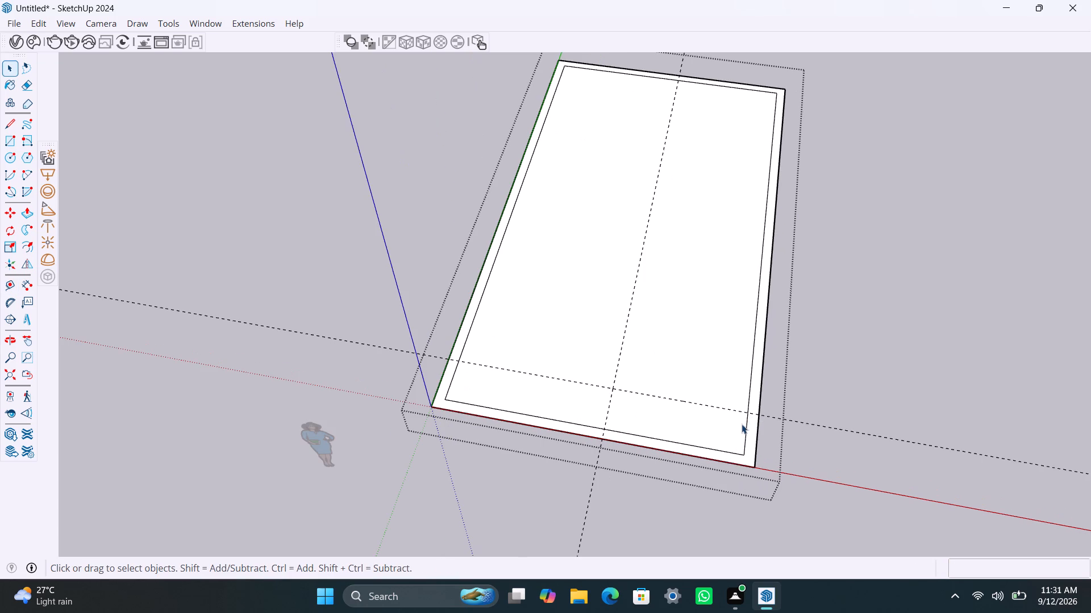
pyautogui.press('l')
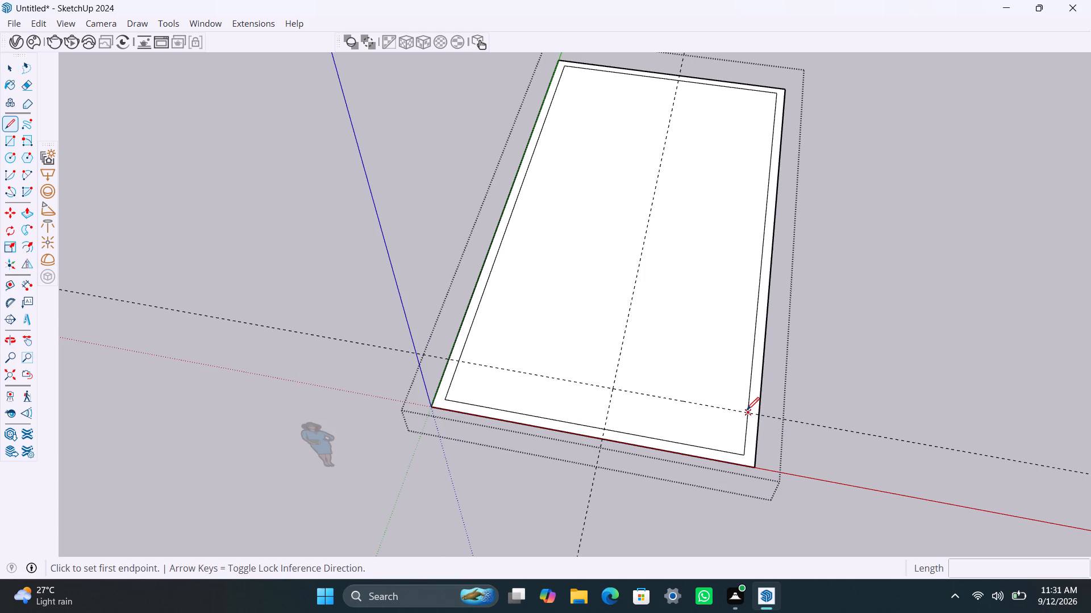
pyautogui.click(747, 410)
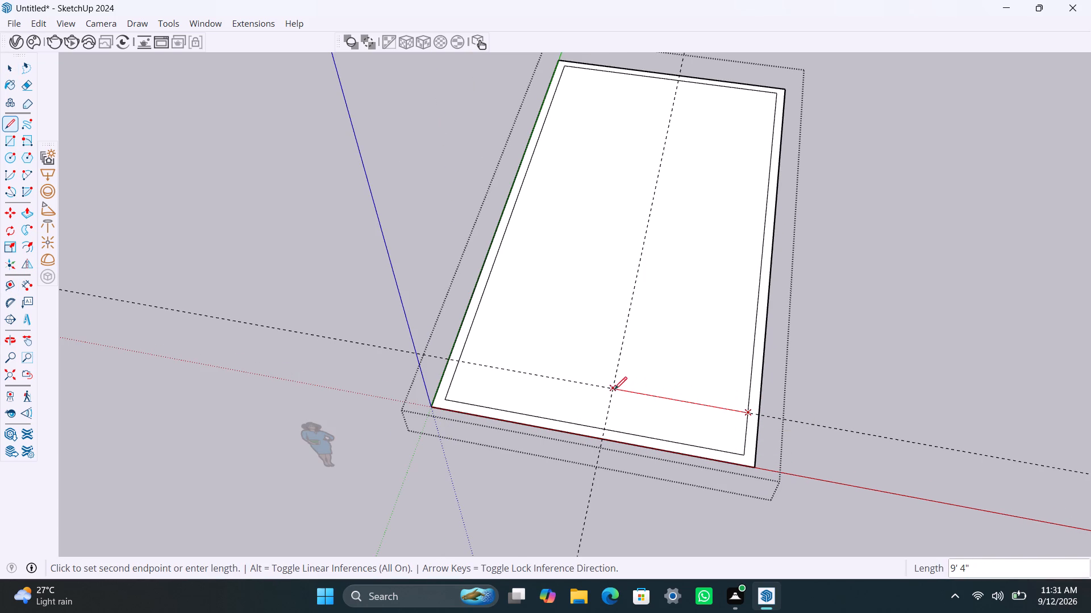
pyautogui.moveTo(612, 389); pyautogui.dragTo(612, 394)
pyautogui.click(602, 430)
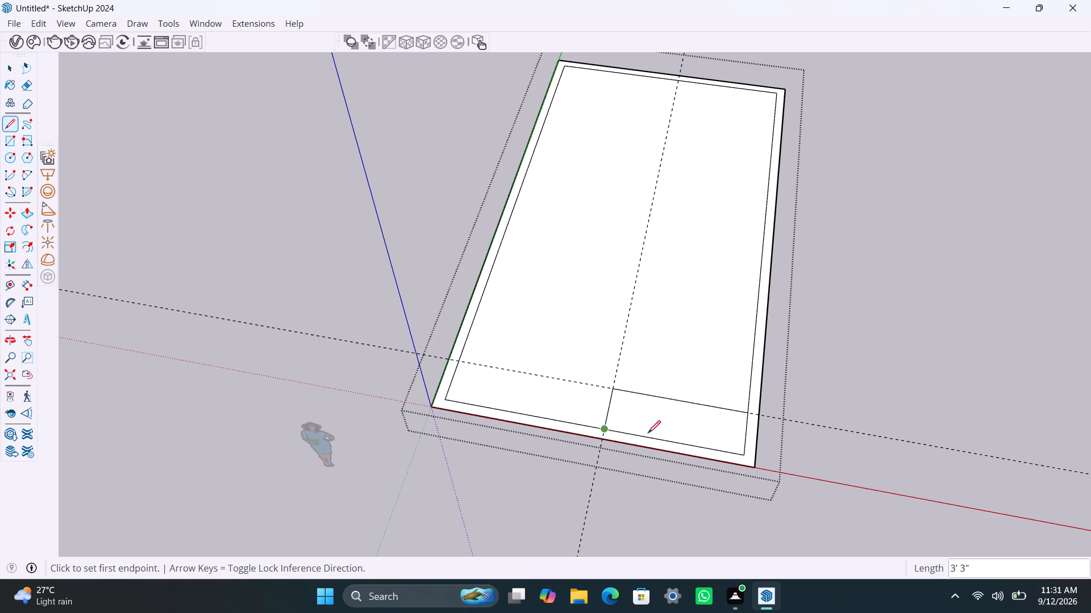
pyautogui.press('space')
# Delete the two inner wall edges enclosing the new corner rectangle, opening it to the plot's outer edges.
pyautogui.click(652, 437)
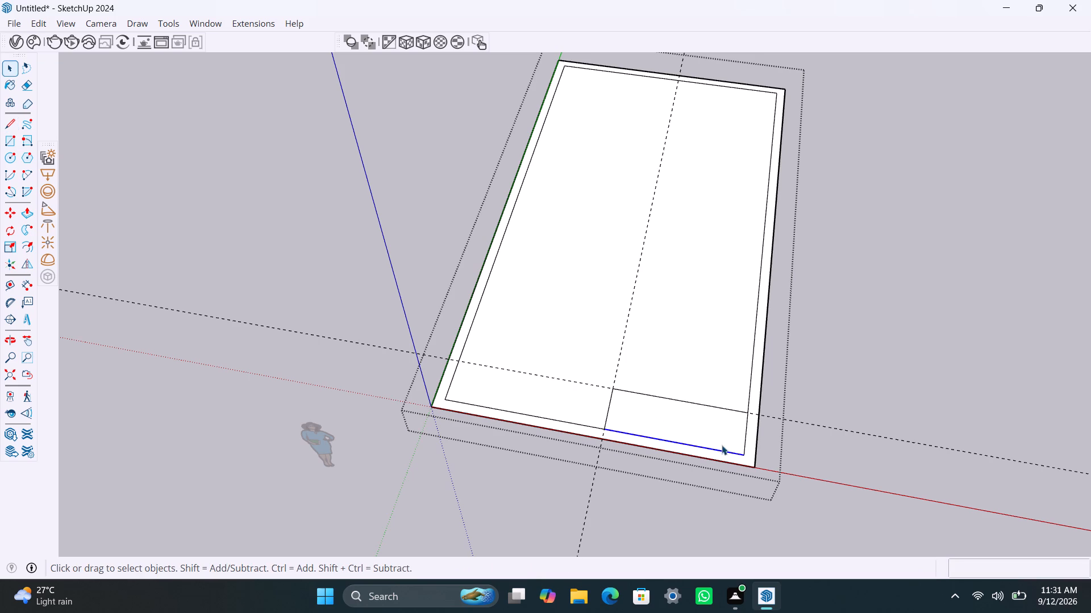
pyautogui.press('Delete')
pyautogui.click(747, 423)
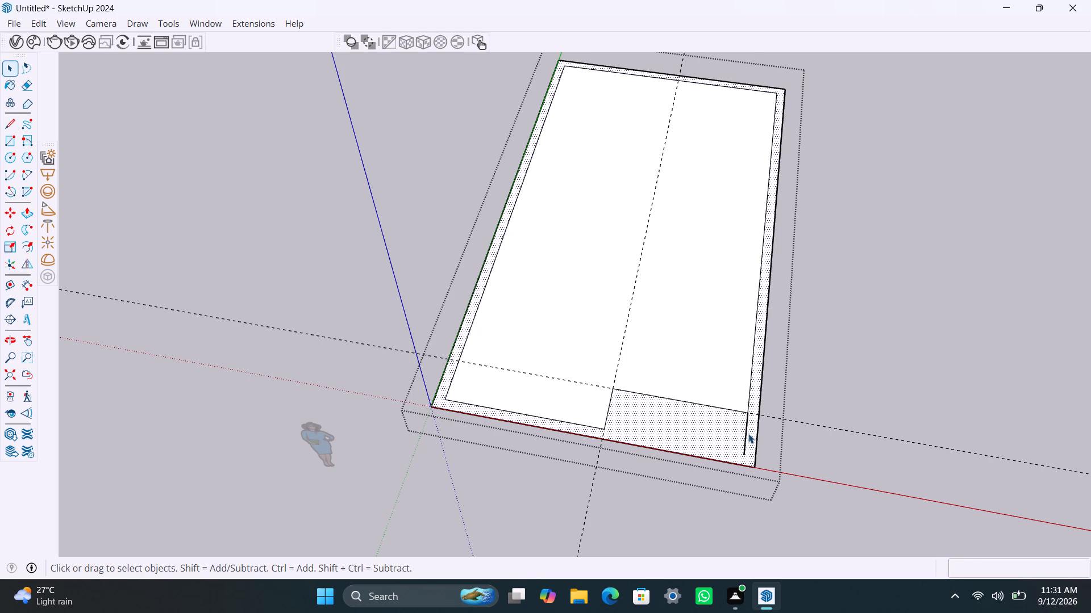
pyautogui.click(742, 440)
pyautogui.scroll(3, 743, 434)
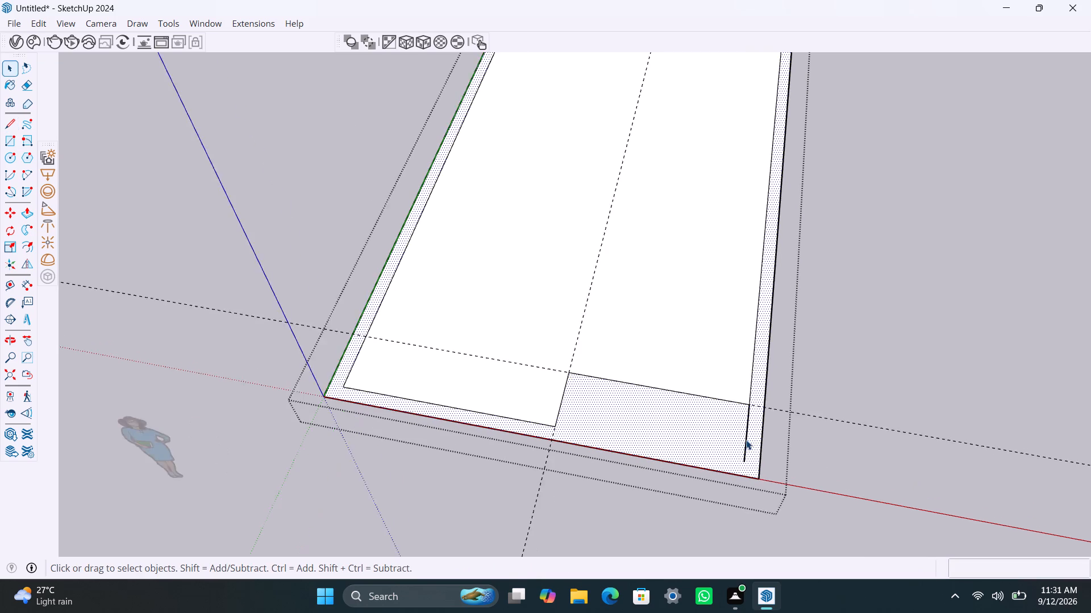
pyautogui.scroll(2, 746, 440)
pyautogui.click(747, 450)
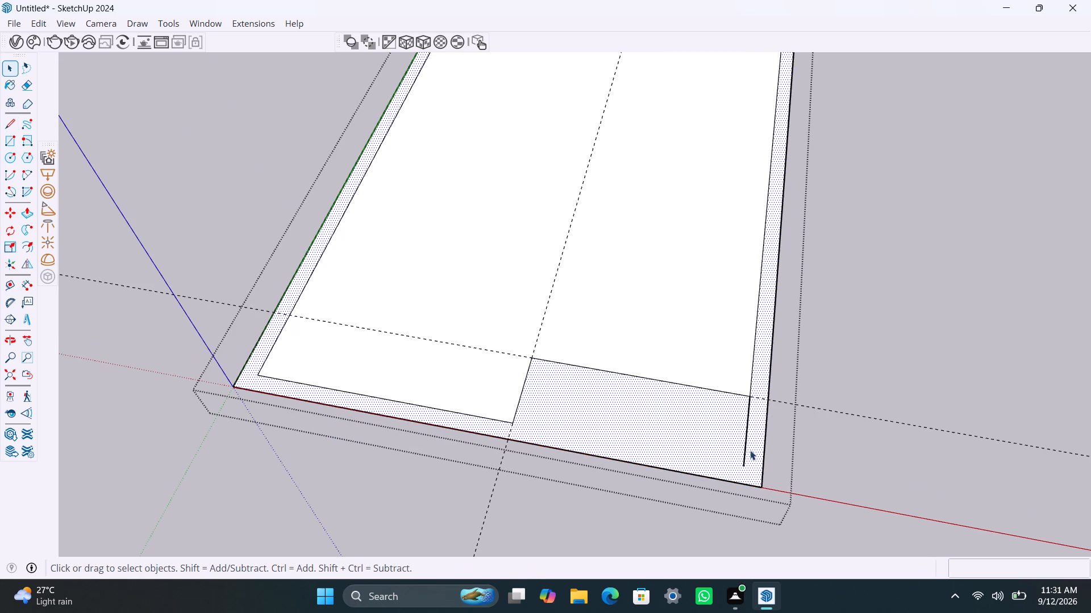
pyautogui.click(746, 457)
pyautogui.press('Delete')
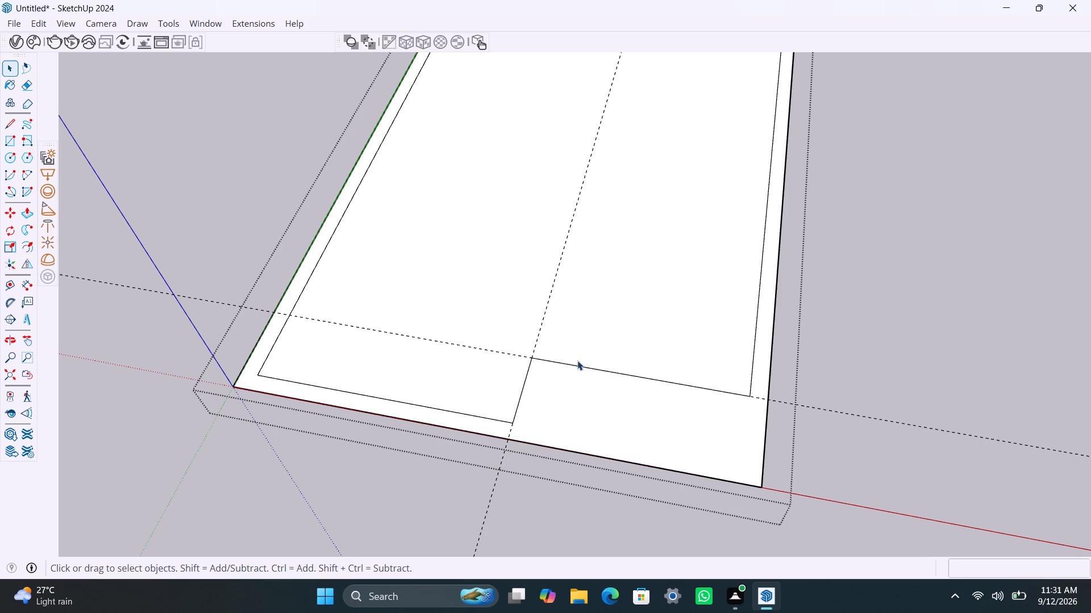
# Extend the 3'3" line along the guide to the plot's short outer edge.
pyautogui.scroll(-3, 575, 347)
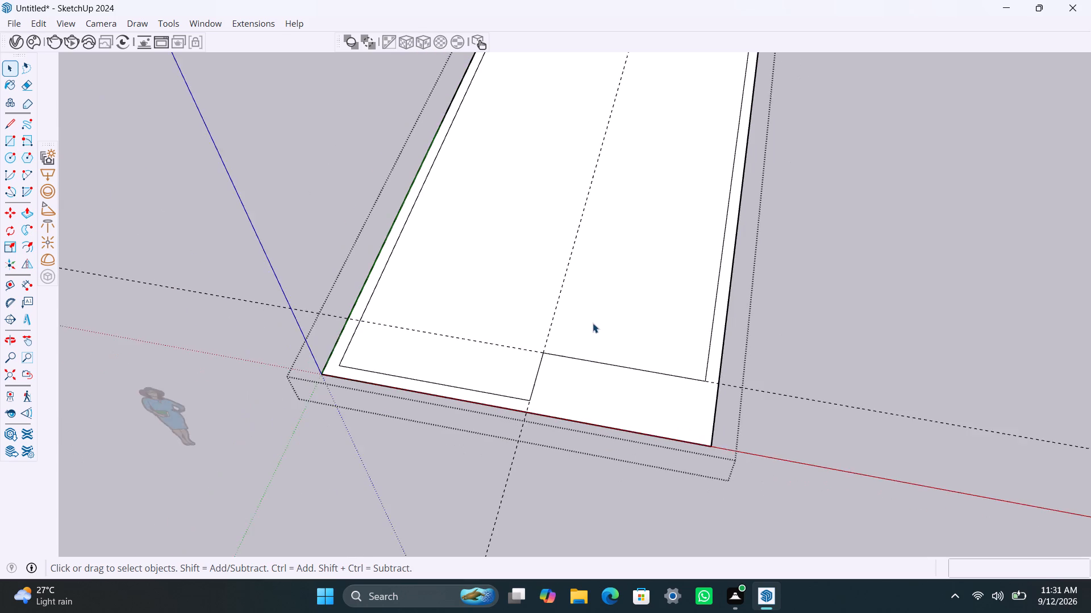
pyautogui.scroll(-2, 593, 322)
pyautogui.moveTo(610, 359); pyautogui.dragTo(639, 376, button='middle')
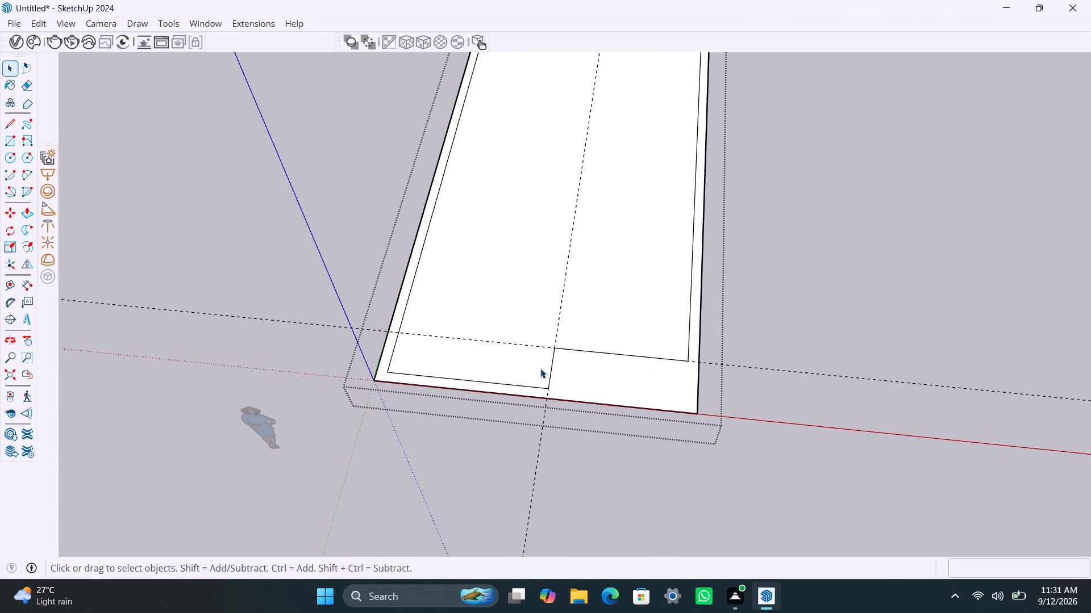
pyautogui.scroll(8, 540, 368)
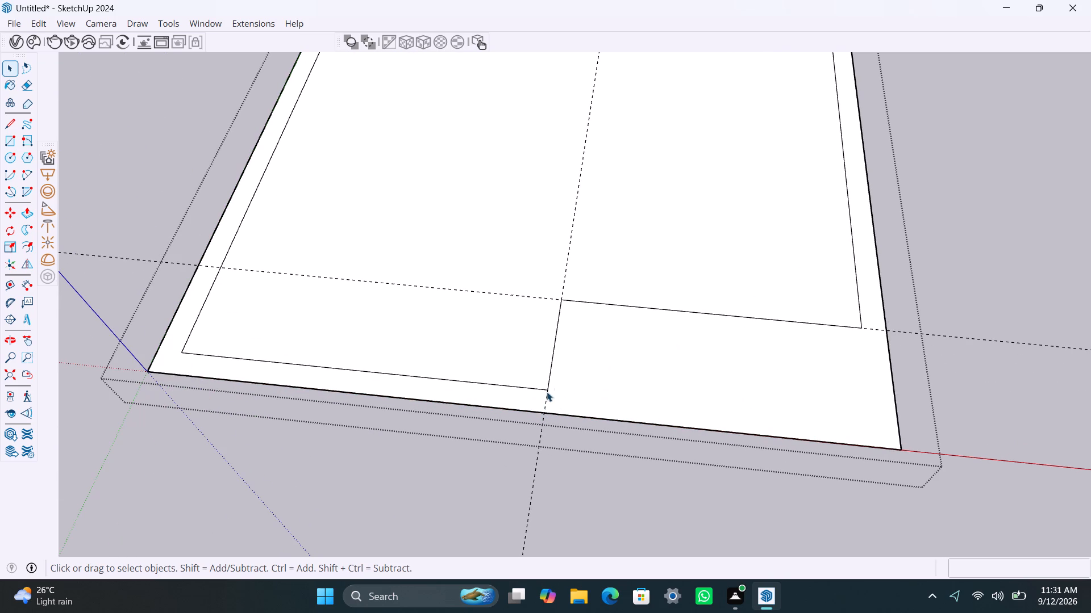
pyautogui.scroll(4, 543, 390)
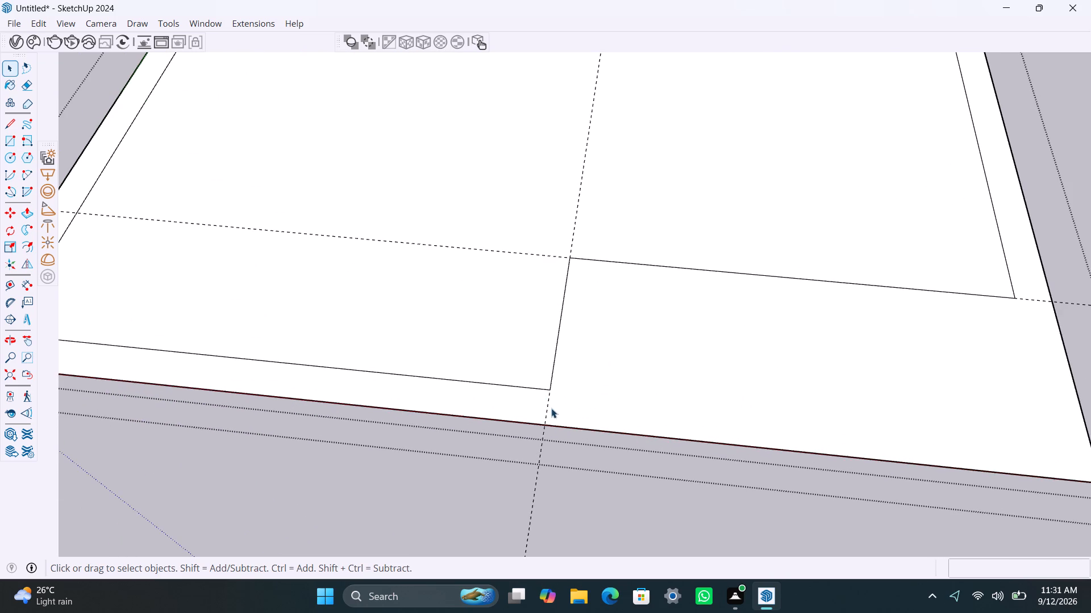
pyautogui.press('l')
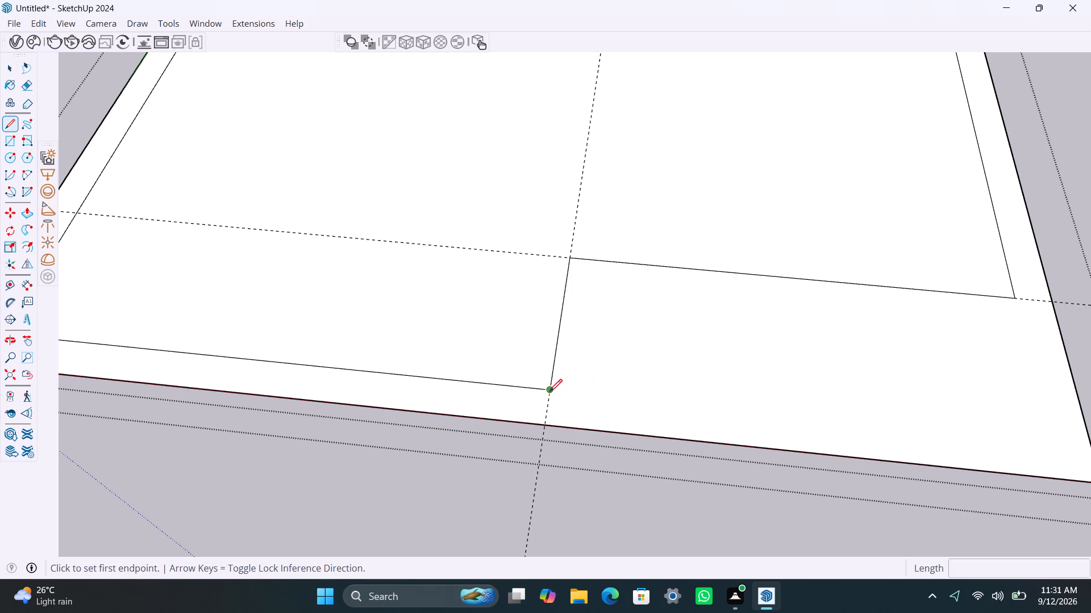
pyautogui.moveTo(548, 389); pyautogui.dragTo(548, 402)
pyautogui.click(543, 427)
pyautogui.press('space')
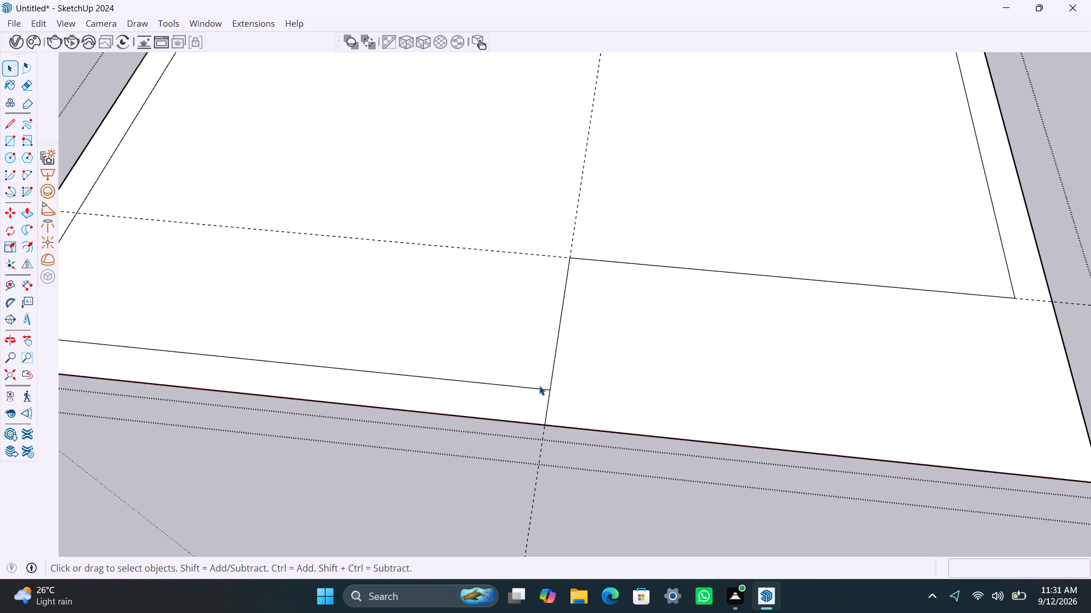
# Select the 3'3" line and its extension to the outer edge and weld them into one.
pyautogui.click(552, 388)
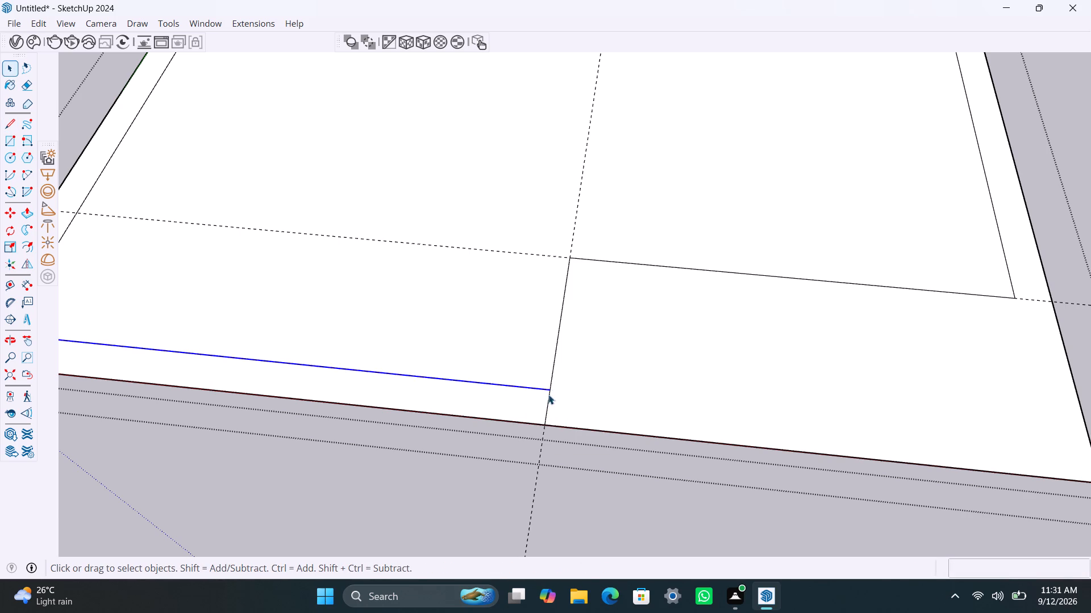
pyautogui.click(548, 403)
pyautogui.keyDown('shift'); pyautogui.click(552, 372); pyautogui.keyUp('shift')
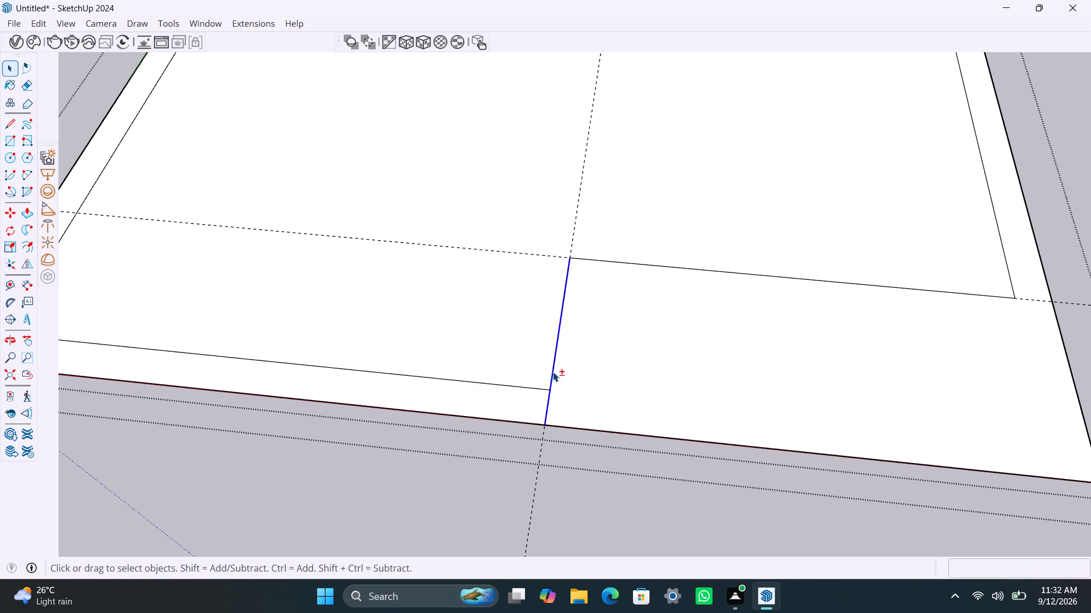
pyautogui.rightClick(552, 387)
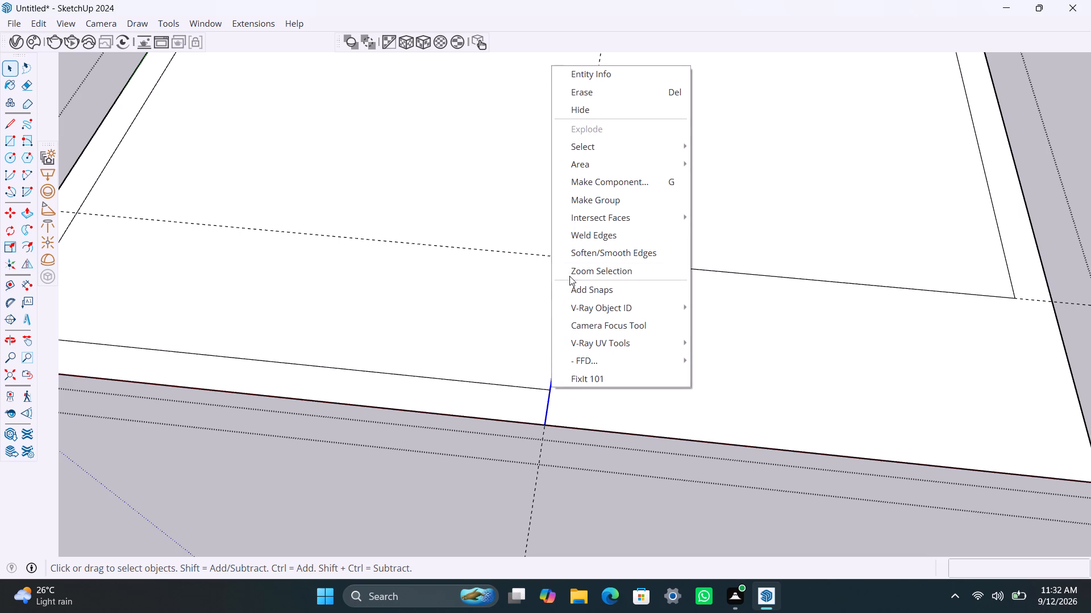
pyautogui.click(593, 229)
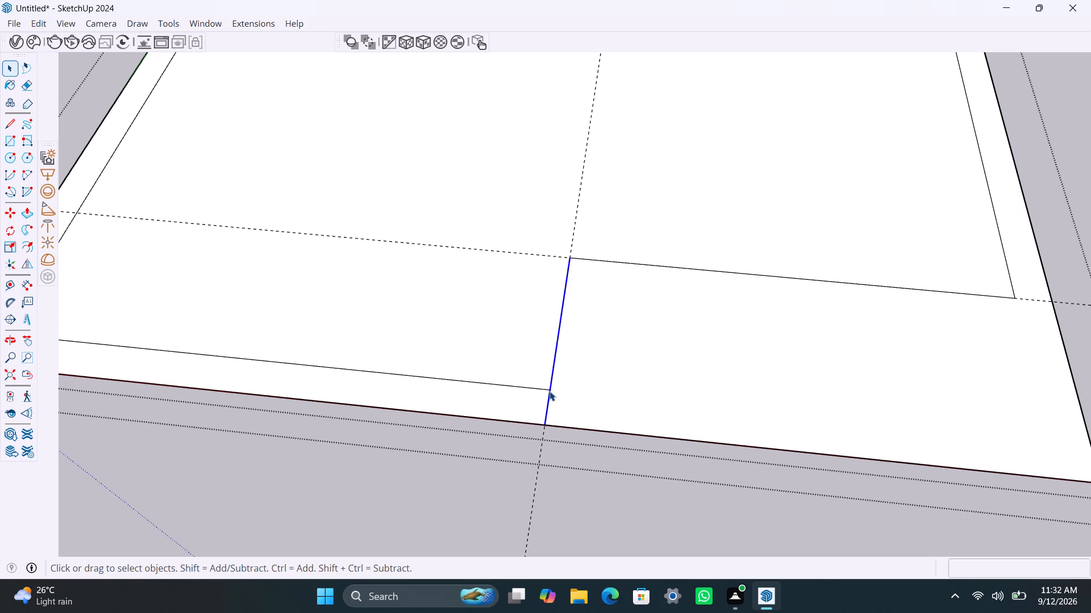
# Copy the welded line 9" toward the origin side along the short outer edge for the wall thickness.
pyautogui.click(549, 392)
pyautogui.press('m')
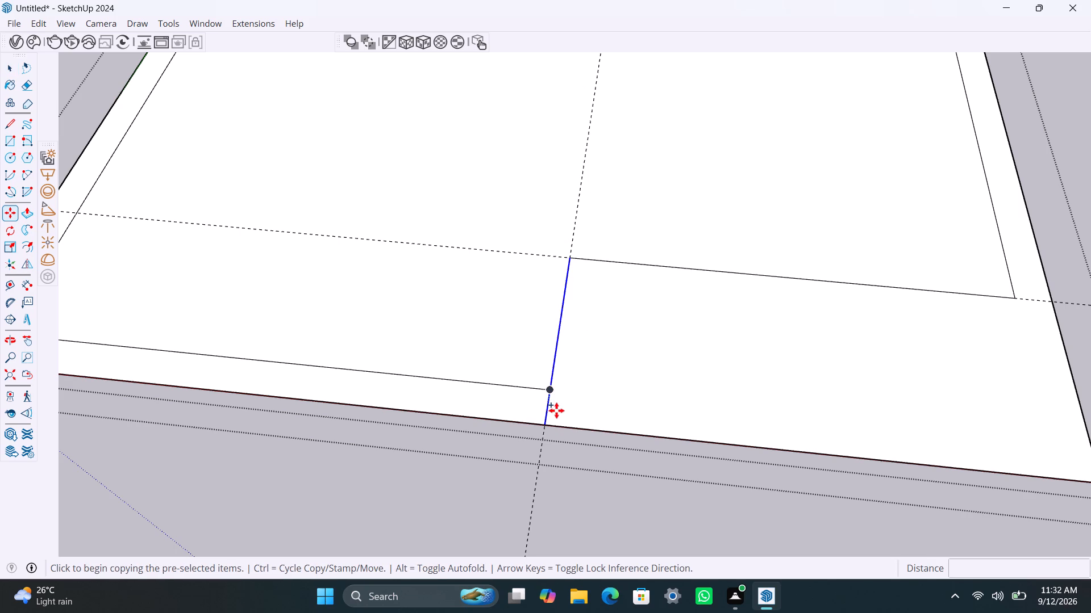
pyautogui.click(552, 424)
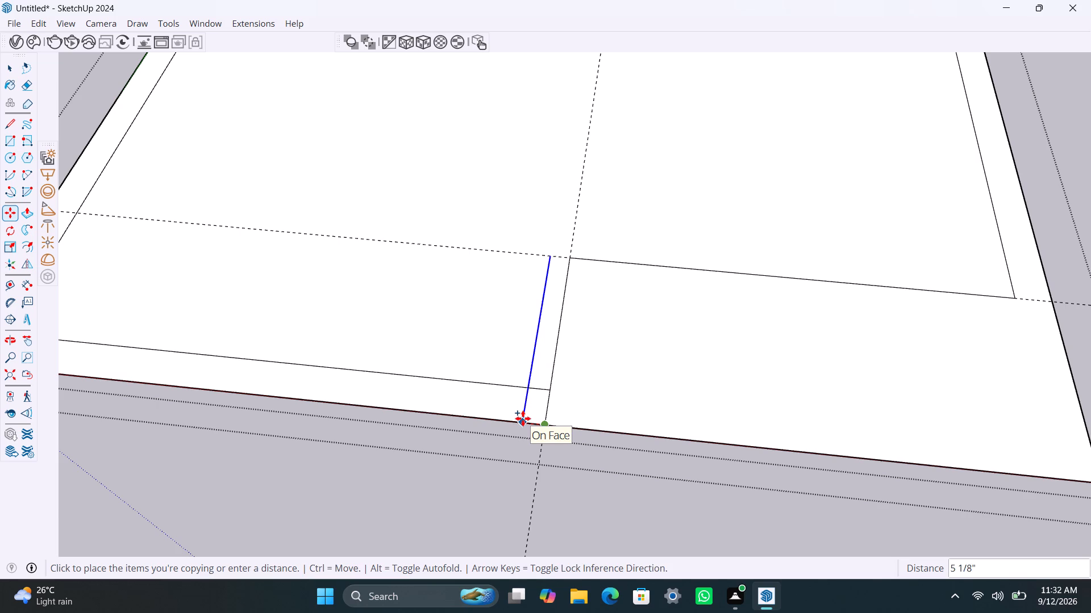
pyautogui.write('9"')
pyautogui.press('Return')
pyautogui.press('space')
# Delete the short inner wall segment lying between the welded line and its copy.
pyautogui.scroll(1, 528, 386)
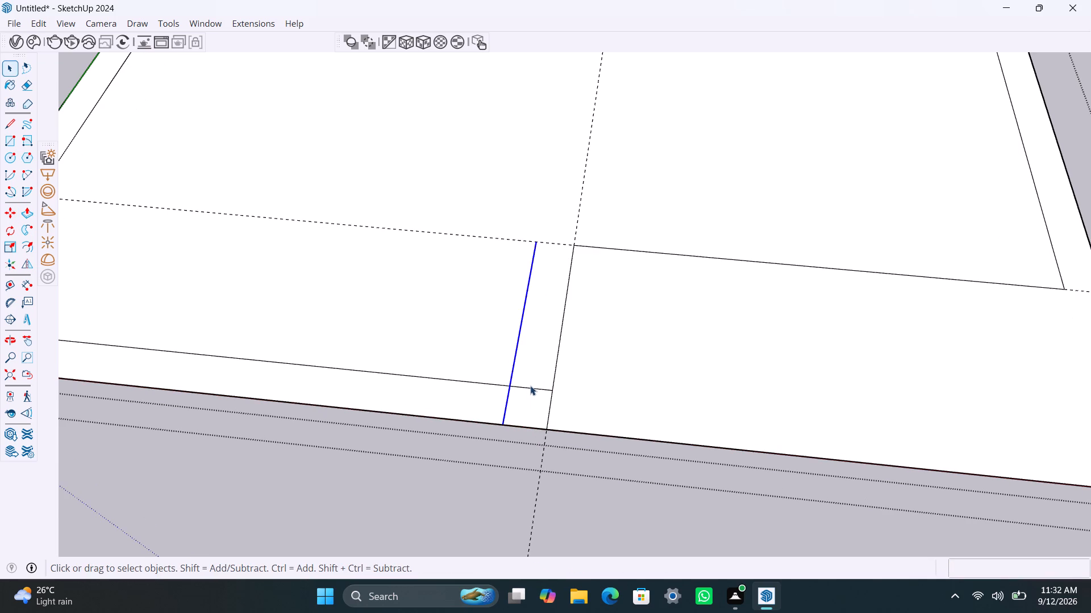
pyautogui.click(531, 385)
pyautogui.click(536, 391)
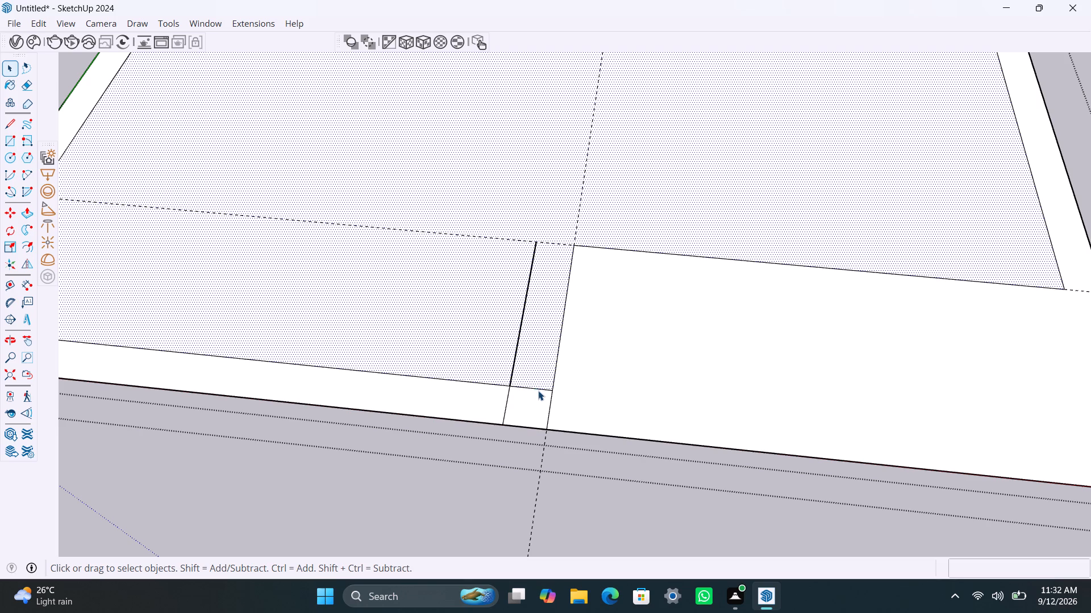
pyautogui.press('Delete')
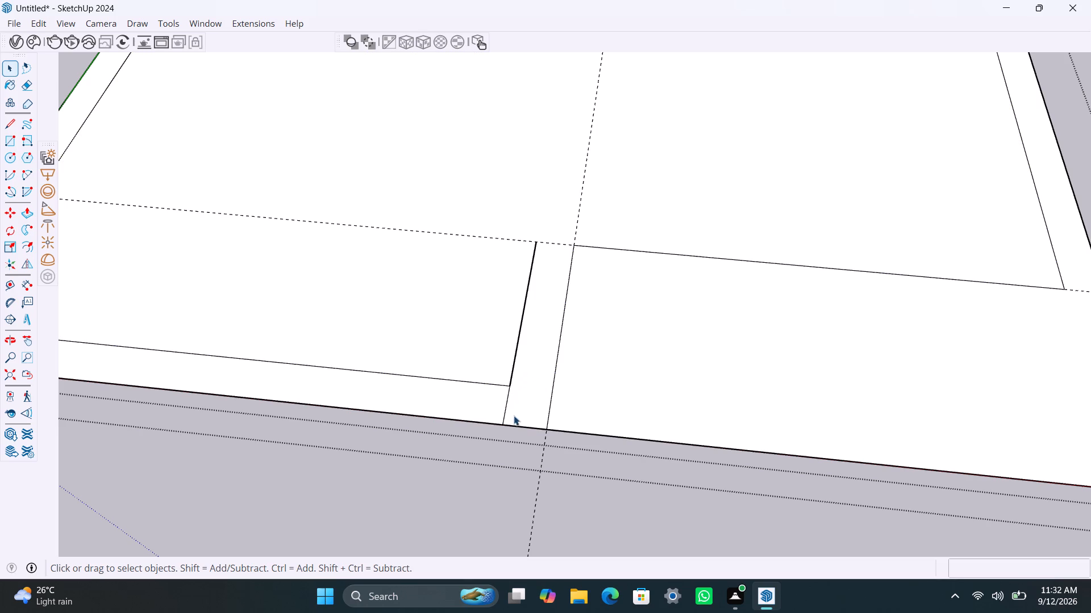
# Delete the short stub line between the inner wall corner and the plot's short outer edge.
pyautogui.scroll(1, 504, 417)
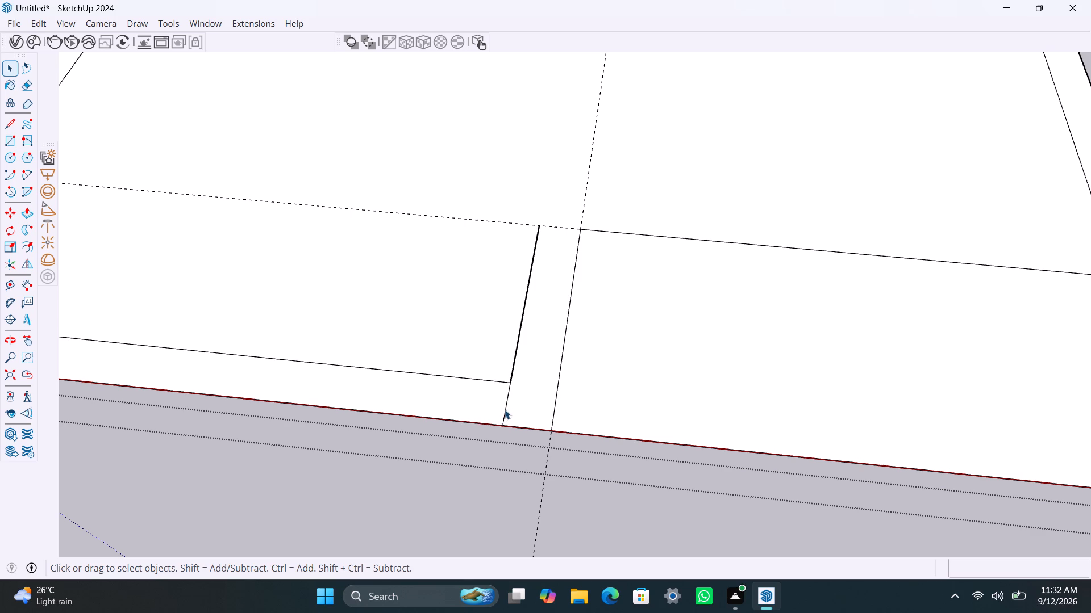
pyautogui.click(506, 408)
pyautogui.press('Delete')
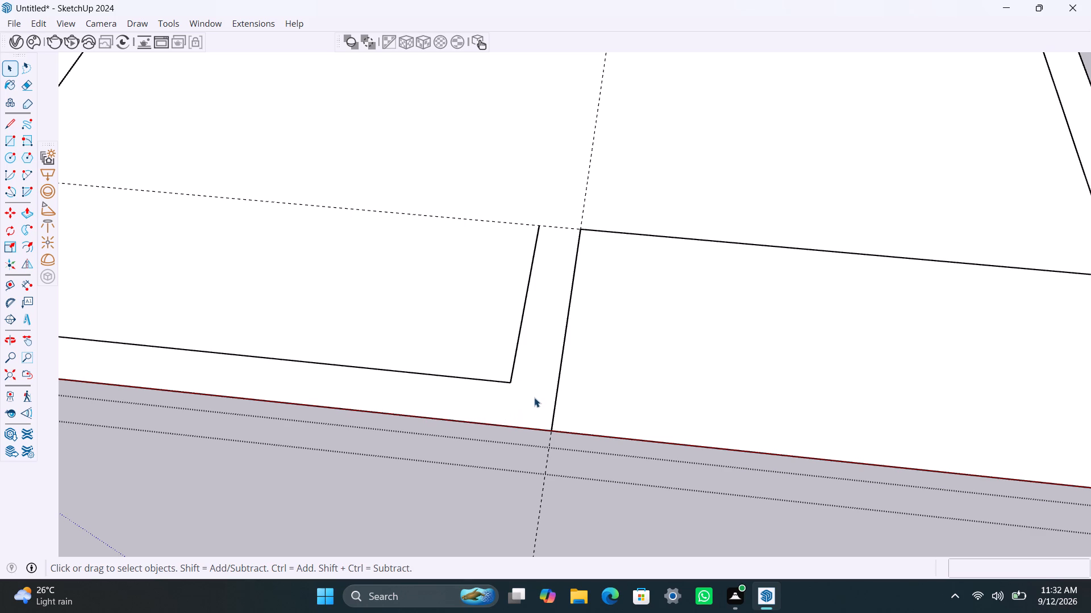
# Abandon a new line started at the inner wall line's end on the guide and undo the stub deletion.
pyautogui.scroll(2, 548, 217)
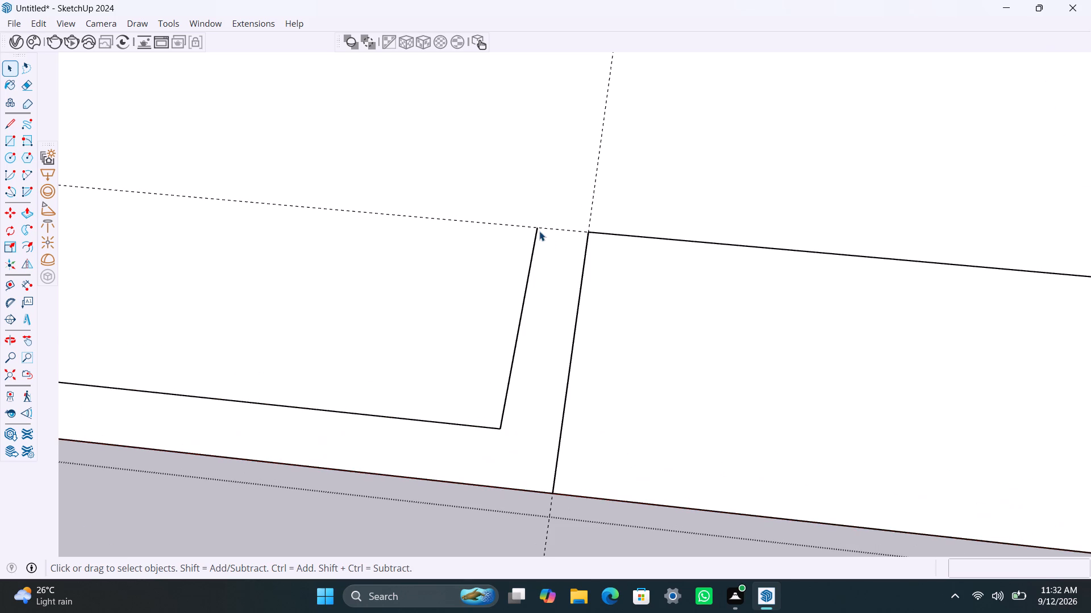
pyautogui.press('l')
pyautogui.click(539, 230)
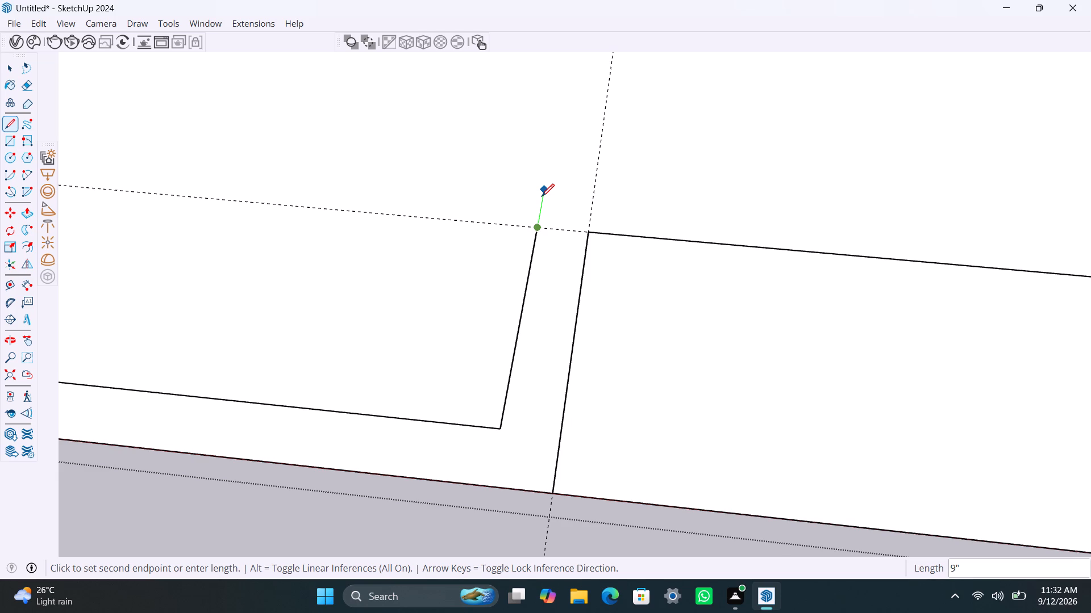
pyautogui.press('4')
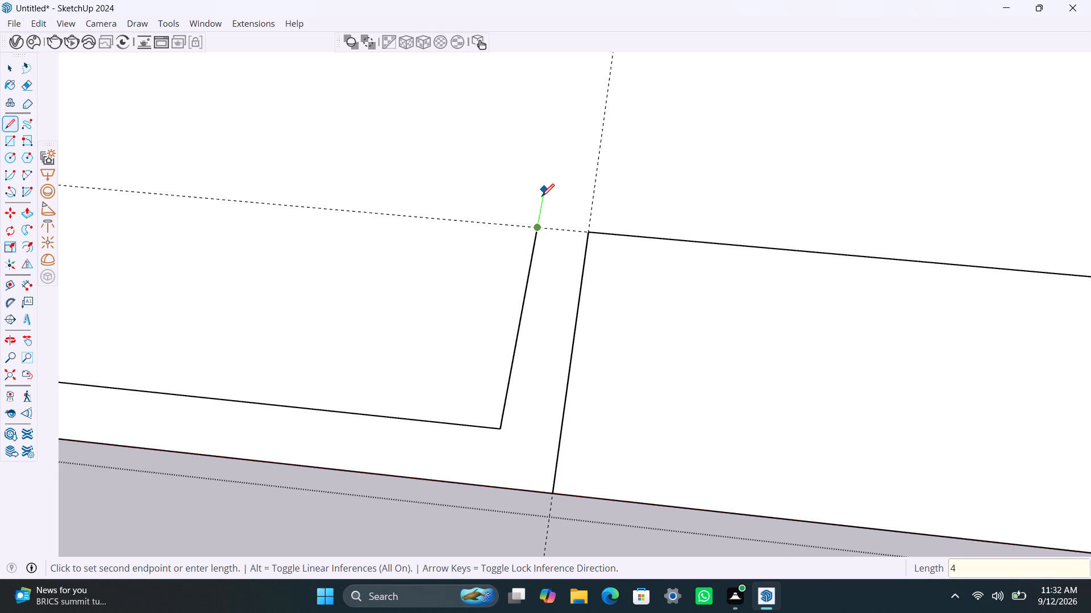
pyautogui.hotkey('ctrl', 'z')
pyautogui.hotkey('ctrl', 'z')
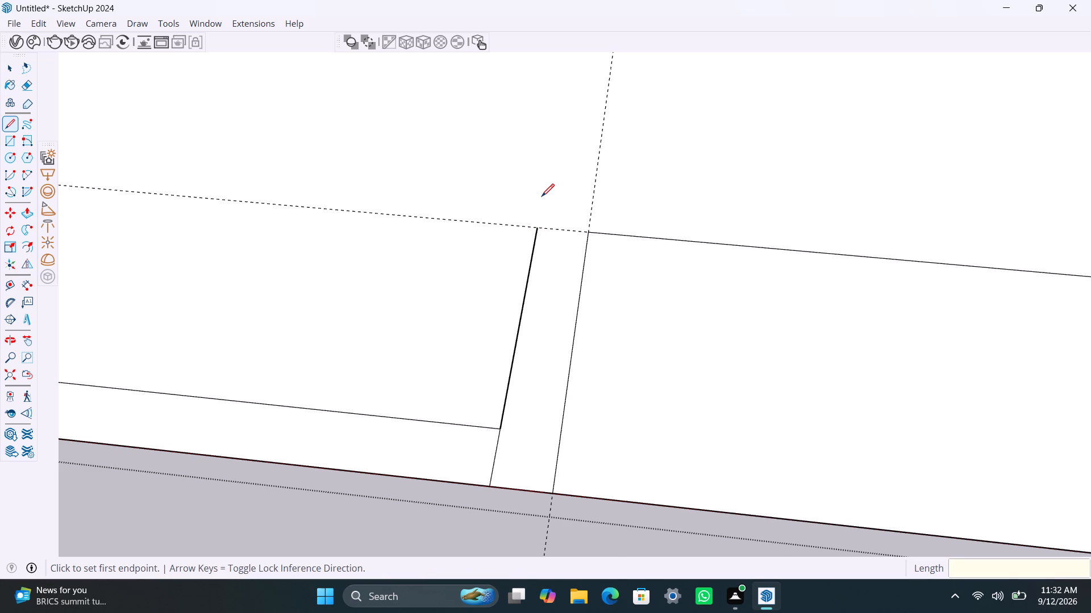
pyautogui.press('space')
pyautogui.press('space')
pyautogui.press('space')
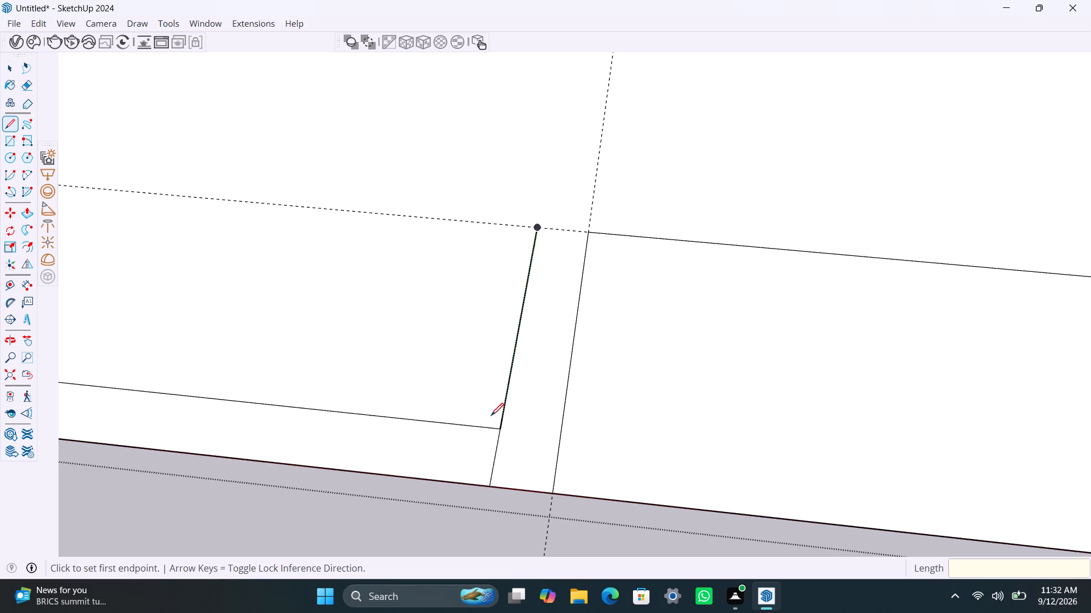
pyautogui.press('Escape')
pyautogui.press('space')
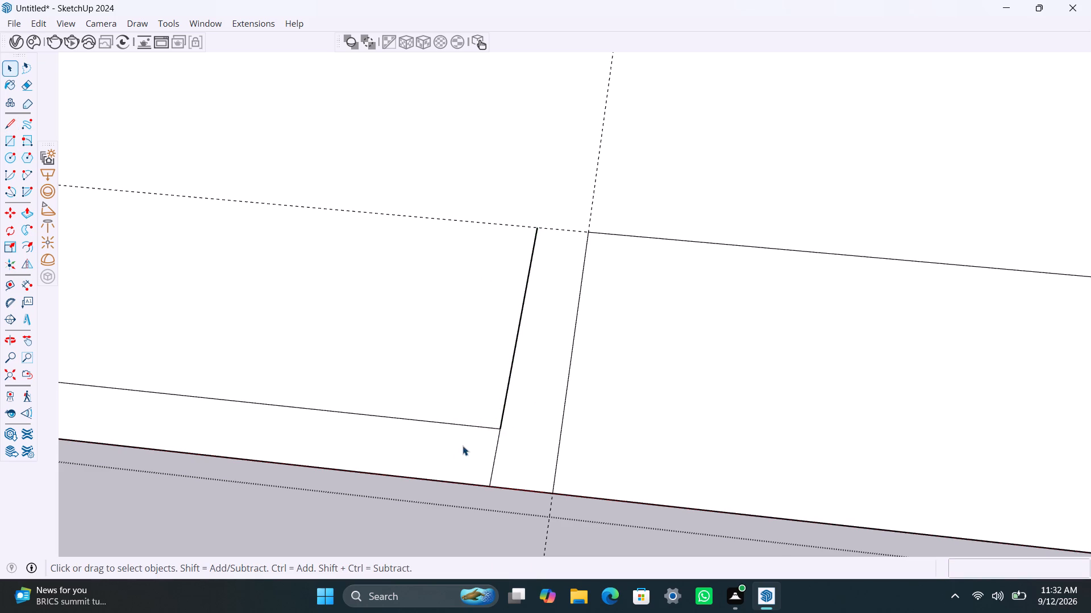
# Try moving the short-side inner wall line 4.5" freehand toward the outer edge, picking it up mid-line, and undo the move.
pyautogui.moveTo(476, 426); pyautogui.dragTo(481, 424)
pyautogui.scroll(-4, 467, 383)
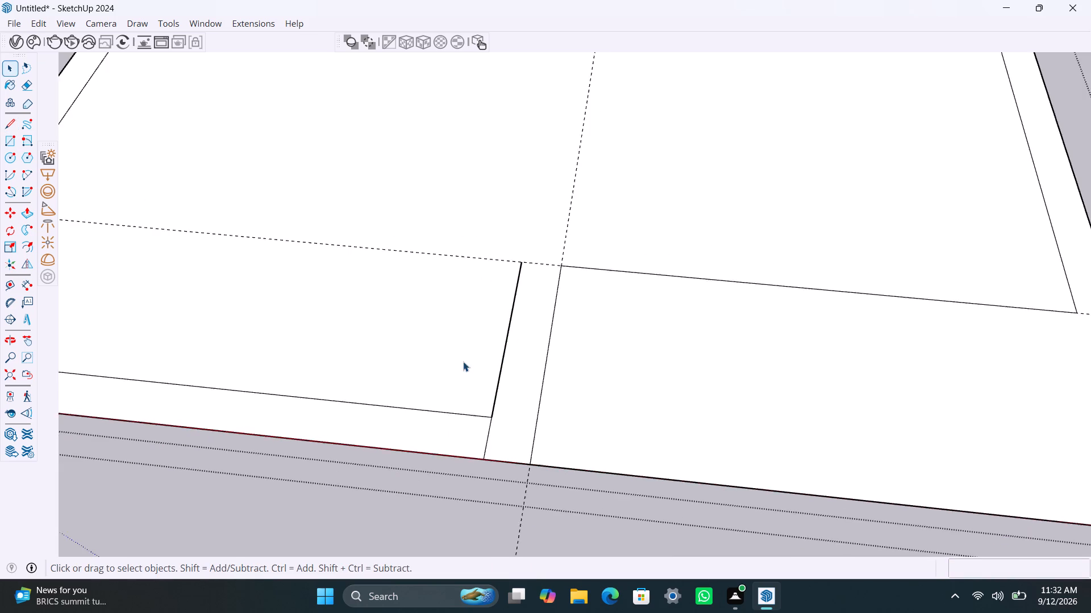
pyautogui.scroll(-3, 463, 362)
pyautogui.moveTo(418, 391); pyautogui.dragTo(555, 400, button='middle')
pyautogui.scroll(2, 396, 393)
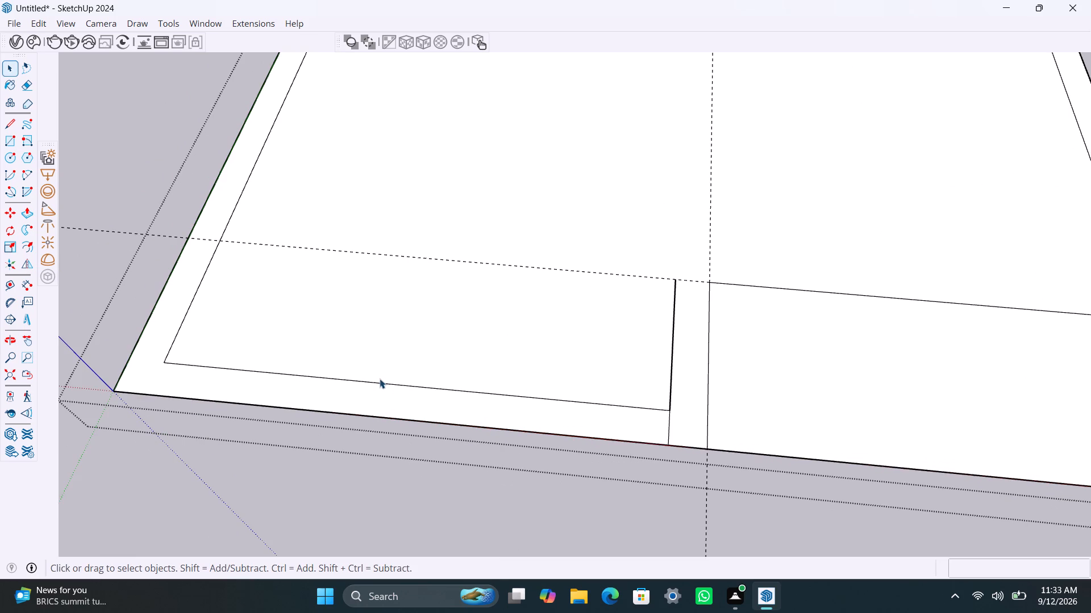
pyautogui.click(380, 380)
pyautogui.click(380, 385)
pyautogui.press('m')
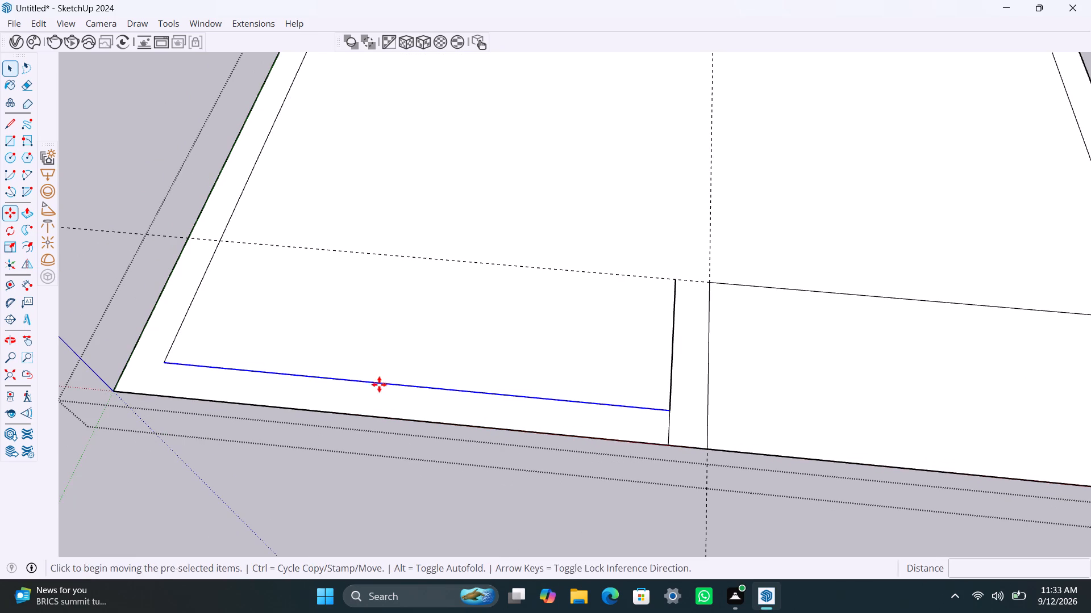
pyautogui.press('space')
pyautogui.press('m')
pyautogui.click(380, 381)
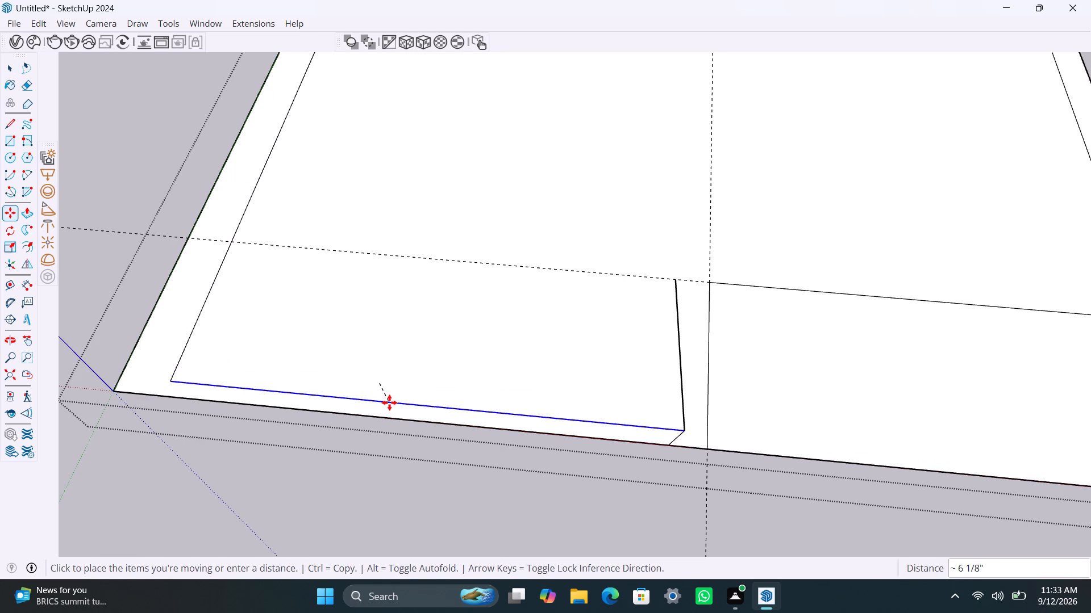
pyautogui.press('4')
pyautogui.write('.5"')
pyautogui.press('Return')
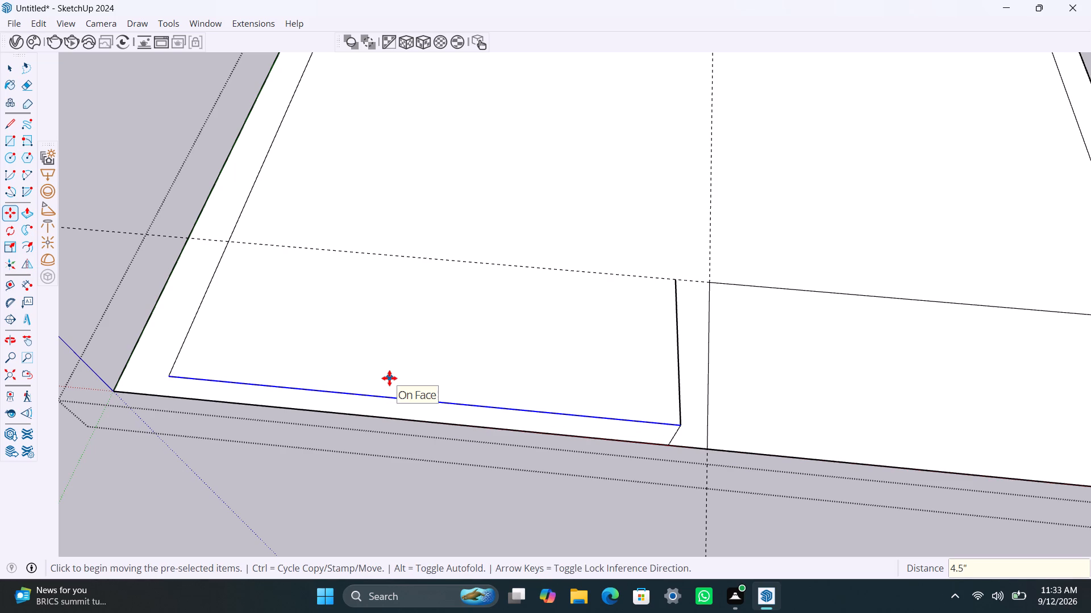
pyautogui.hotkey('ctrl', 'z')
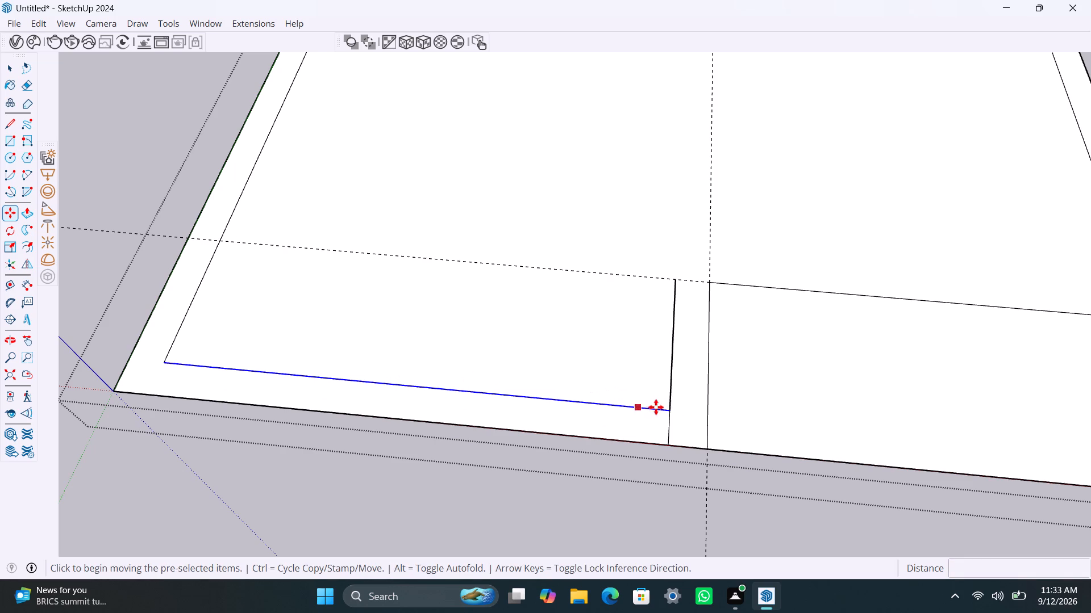
# Move the short-side inner wall line 4.5" straight toward the outer edge, using its corner beside the recess as base point.
pyautogui.click(674, 408)
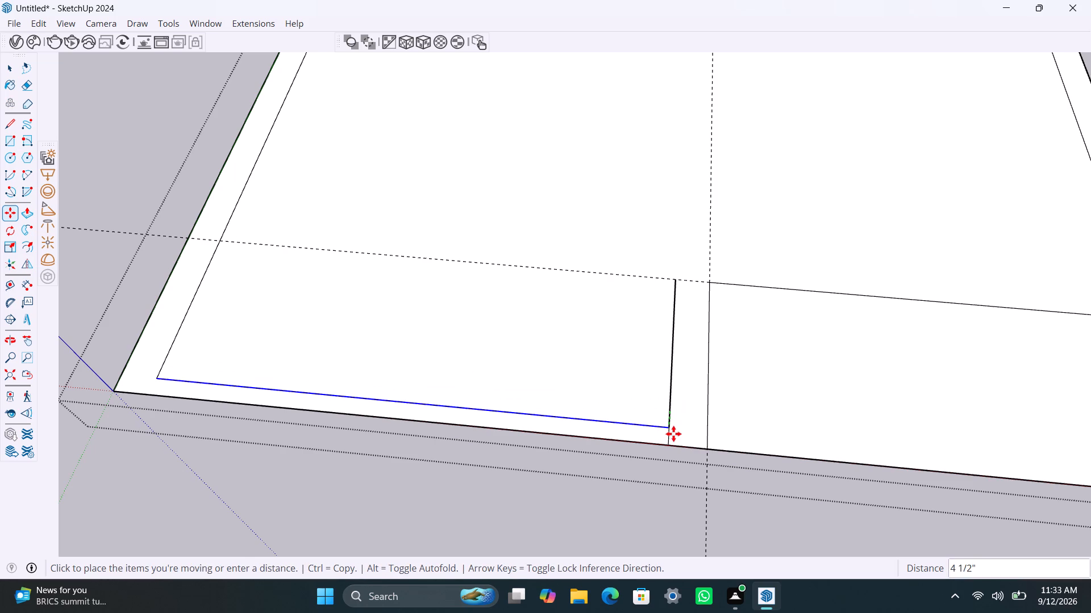
pyautogui.write('4.5"')
pyautogui.press('Return')
pyautogui.press('Return')
pyautogui.press('space')
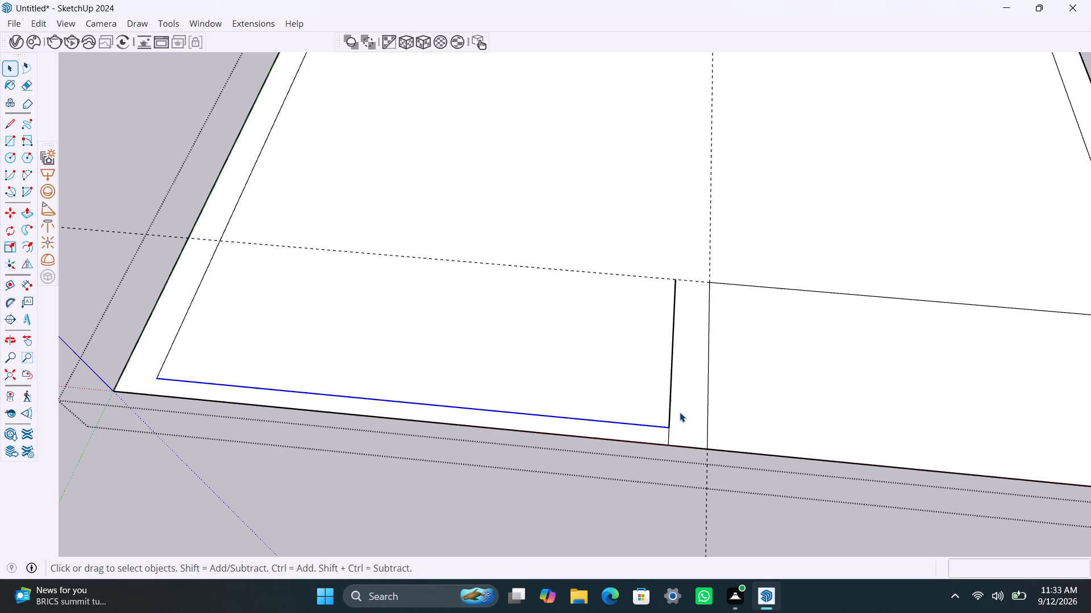
# Copy the inner wall line beside the recess 4.5" toward the recess edge.
pyautogui.scroll(1, 676, 413)
pyautogui.click(669, 412)
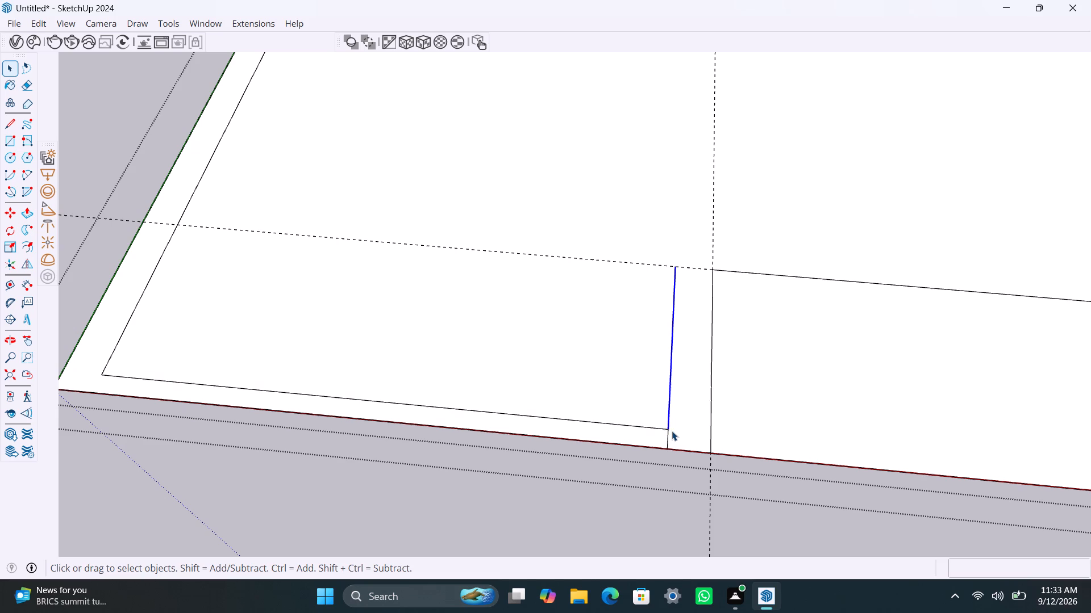
pyautogui.press('m')
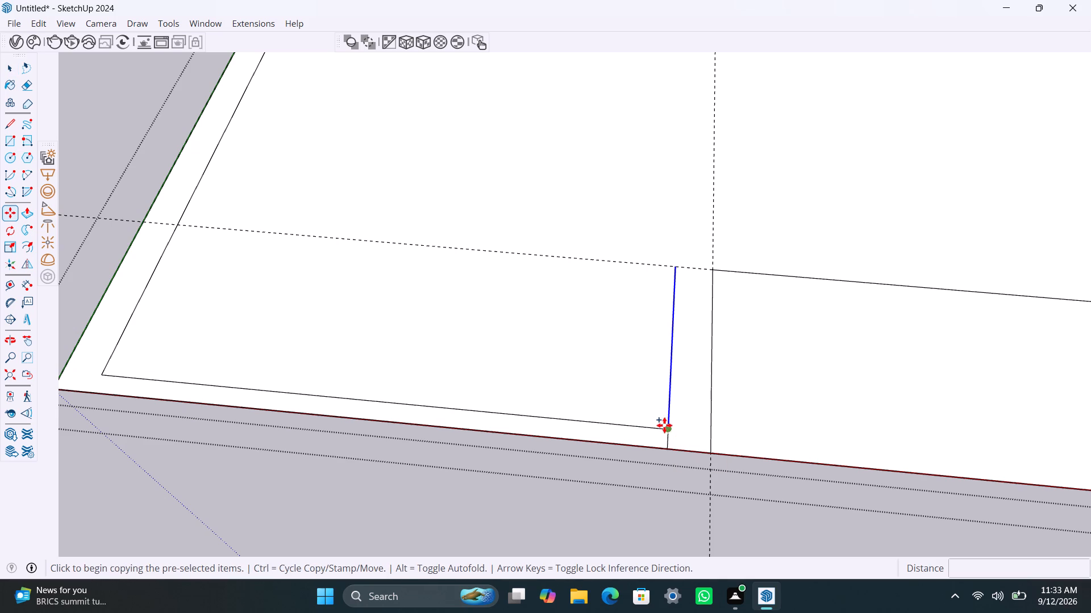
pyautogui.click(667, 425)
pyautogui.write('4.5')
pyautogui.hotkey('shift', '"')
pyautogui.press('Return')
pyautogui.press('space')
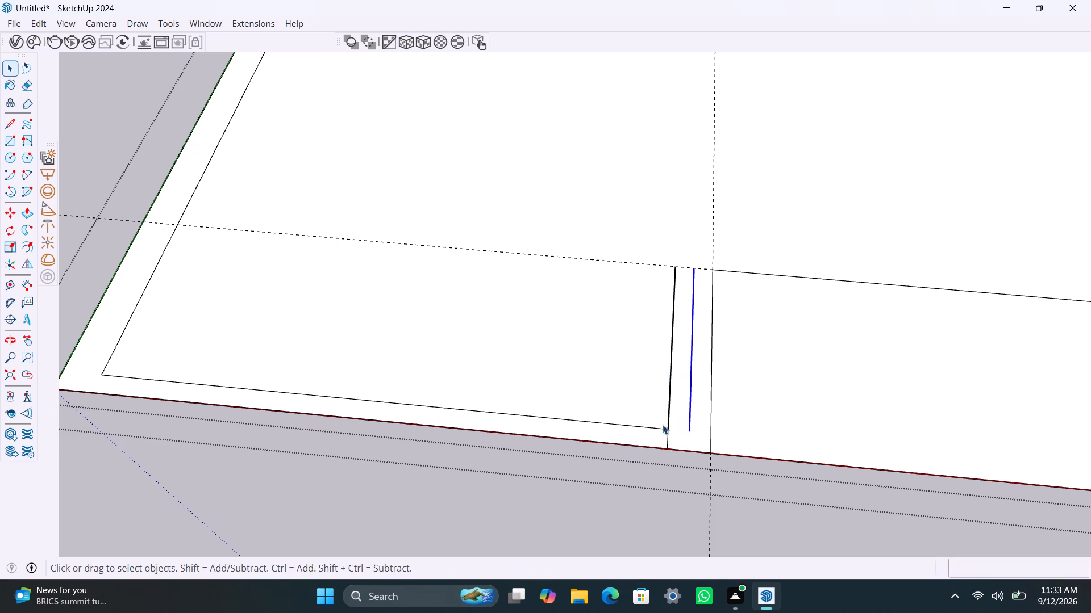
# Delete the stub at the outer edge and the original inner wall line beside the 4.5" copy.
pyautogui.scroll(1, 667, 404)
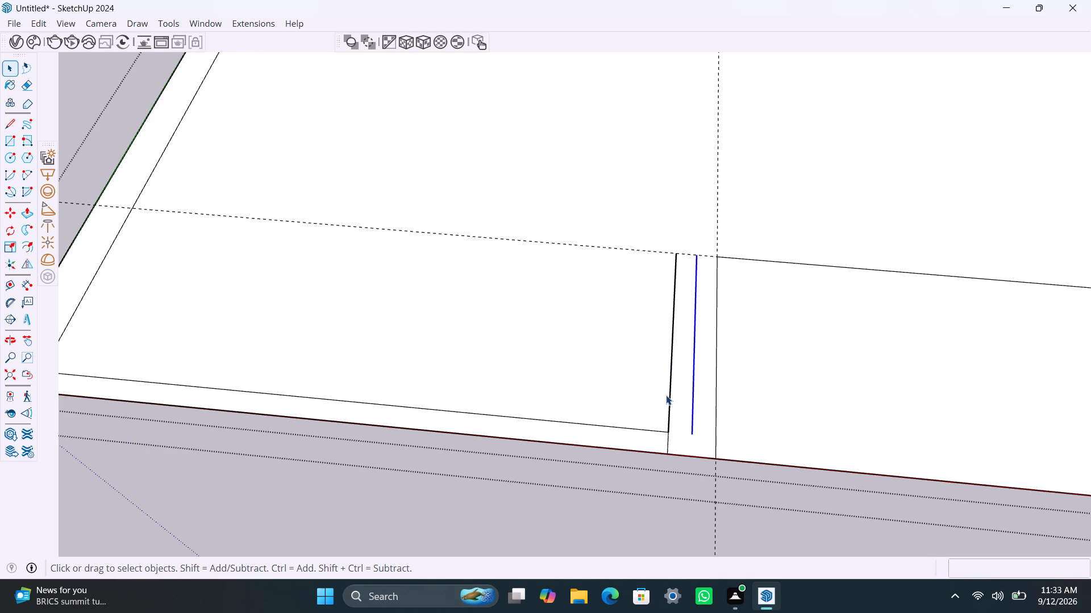
pyautogui.scroll(3, 711, 427)
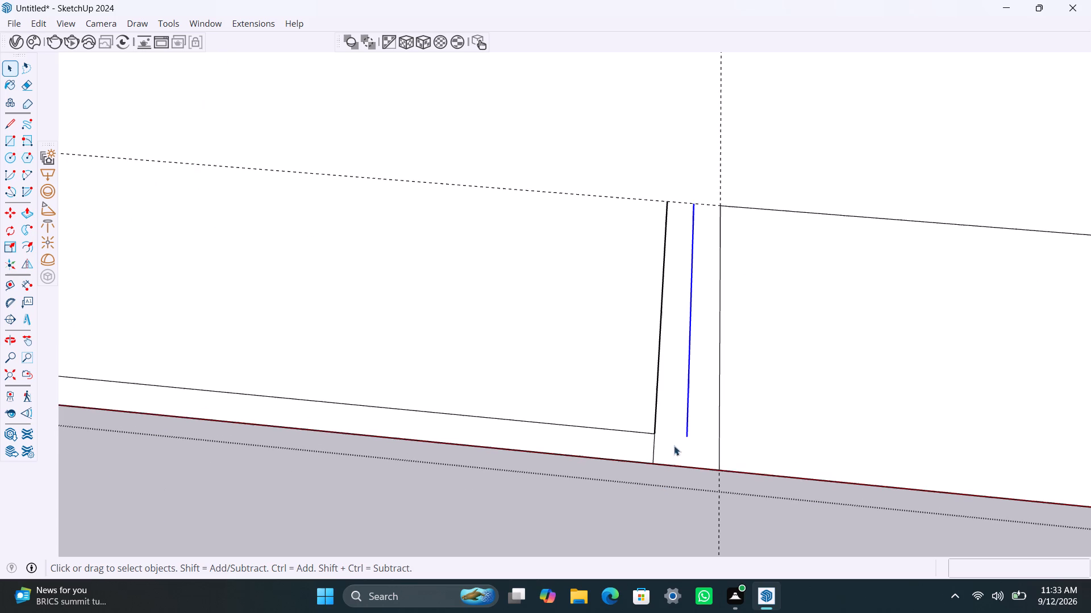
pyautogui.scroll(1, 634, 455)
pyautogui.click(662, 439)
pyautogui.scroll(1, 662, 450)
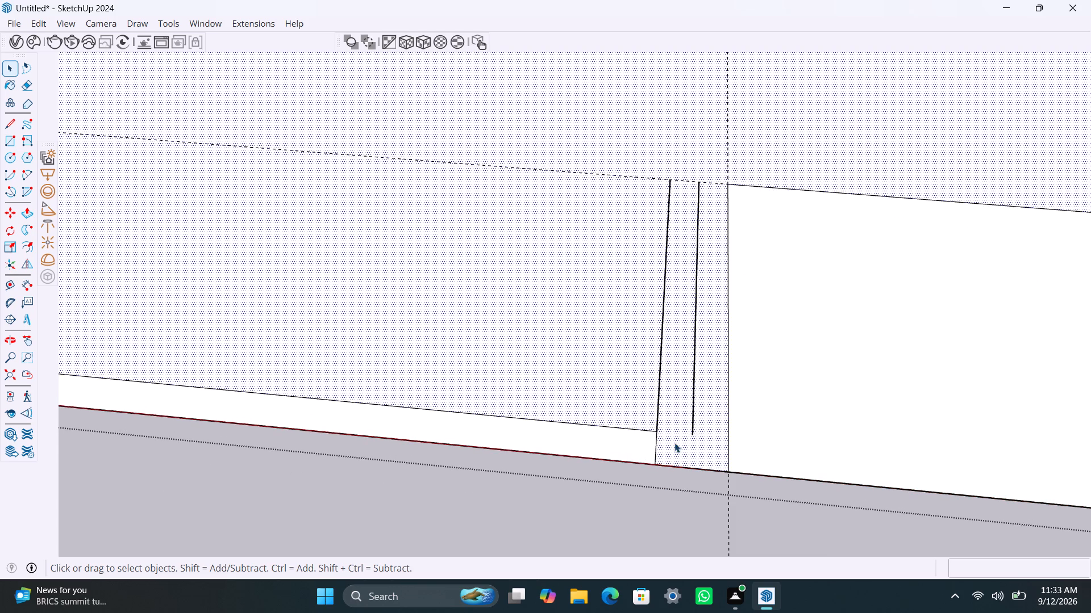
pyautogui.scroll(1, 674, 443)
pyautogui.click(652, 454)
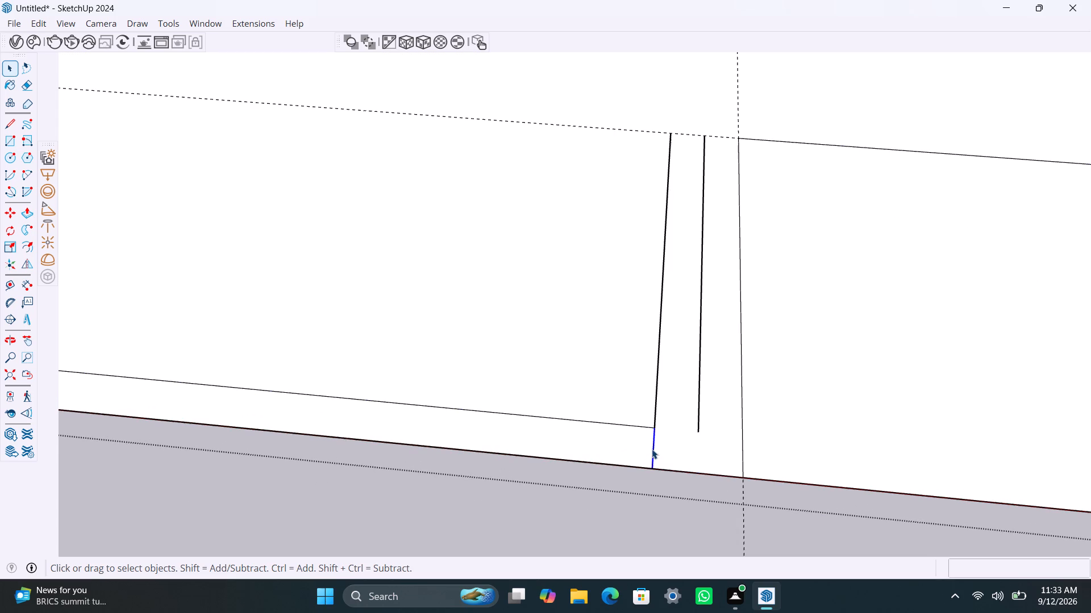
pyautogui.press('Delete')
pyautogui.click(657, 401)
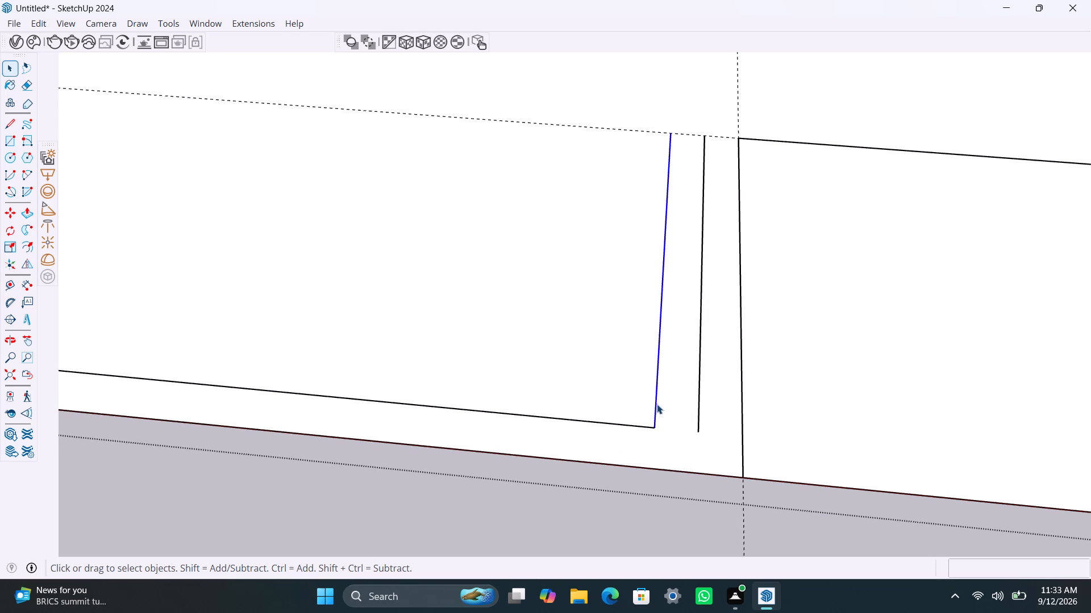
pyautogui.press('Delete')
# Draw a 4 1/2" line joining the short-side inner wall line to the lower end of the copied line.
pyautogui.press('l')
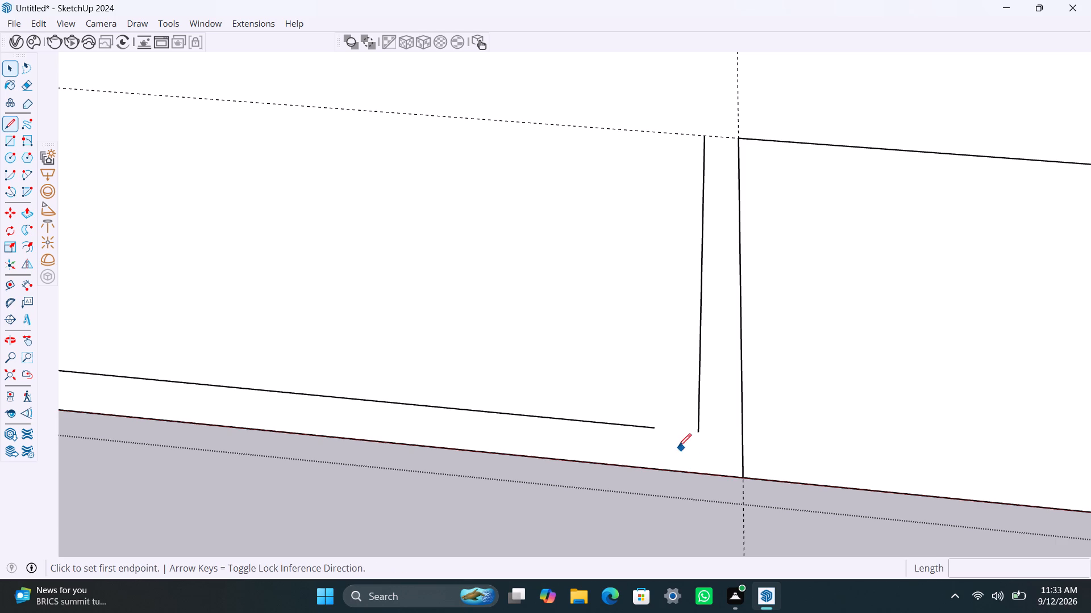
pyautogui.click(653, 430)
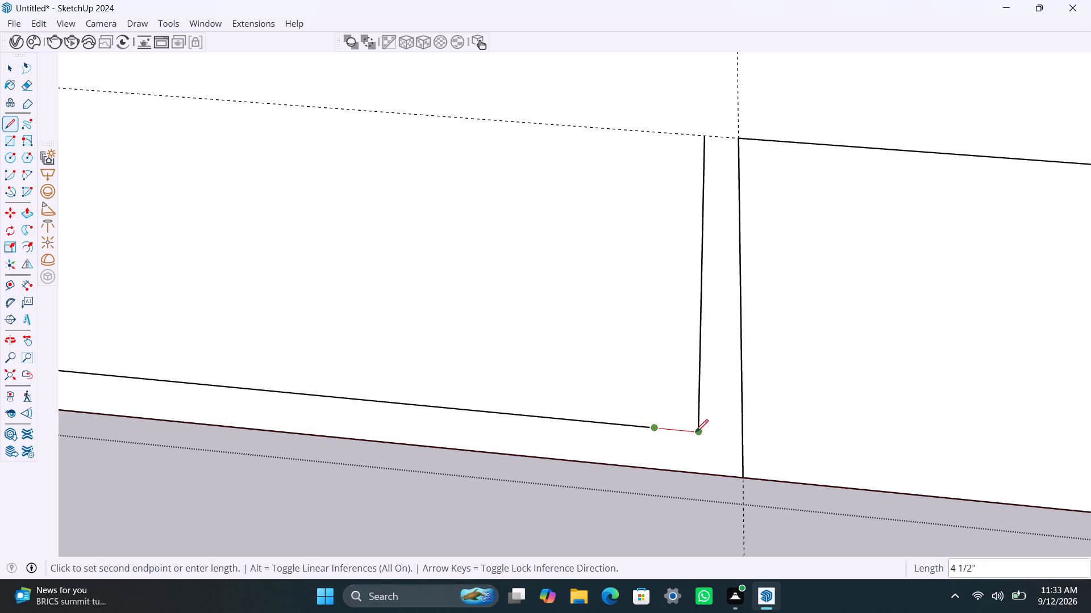
pyautogui.click(697, 432)
pyautogui.press('space')
# Extend the copied inner wall line 4.5" beyond the horizontal guide, away from the short outer edge.
pyautogui.scroll(1, 692, 157)
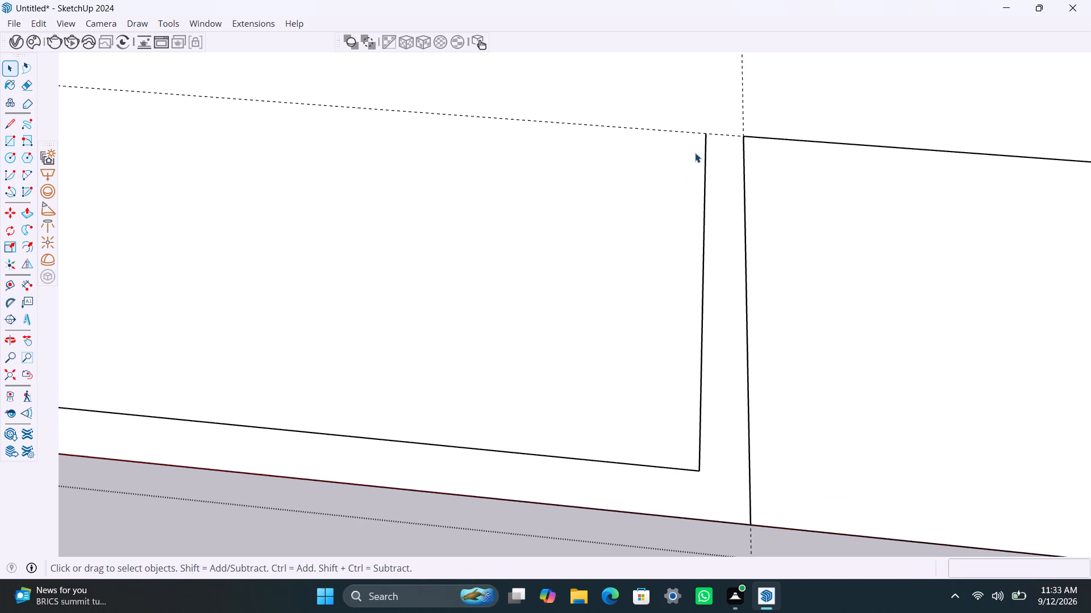
pyautogui.press('l')
pyautogui.click(710, 132)
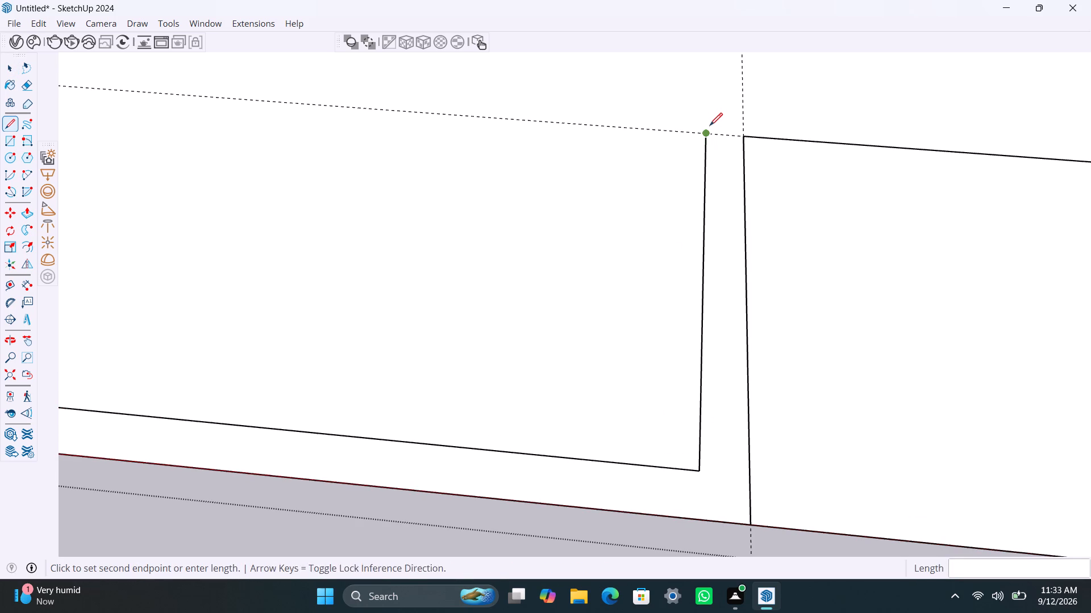
pyautogui.write('4.5"')
pyautogui.press('Return')
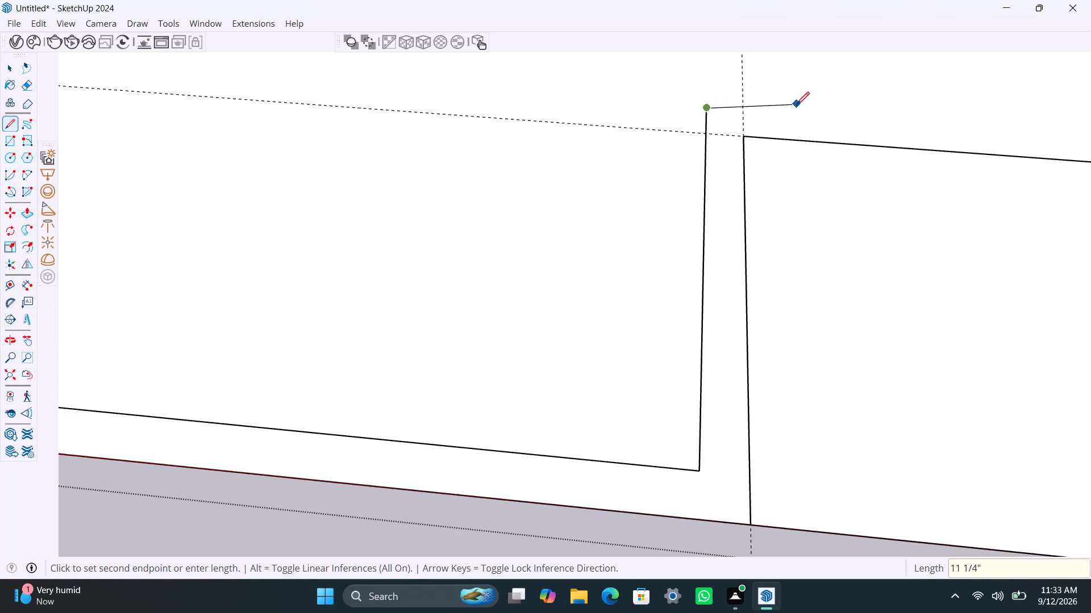
# Draw a 9' 8 1/2" line from the extension's end, parallel to the recess edge, to the far inner long wall line.
pyautogui.scroll(-8, 869, 122)
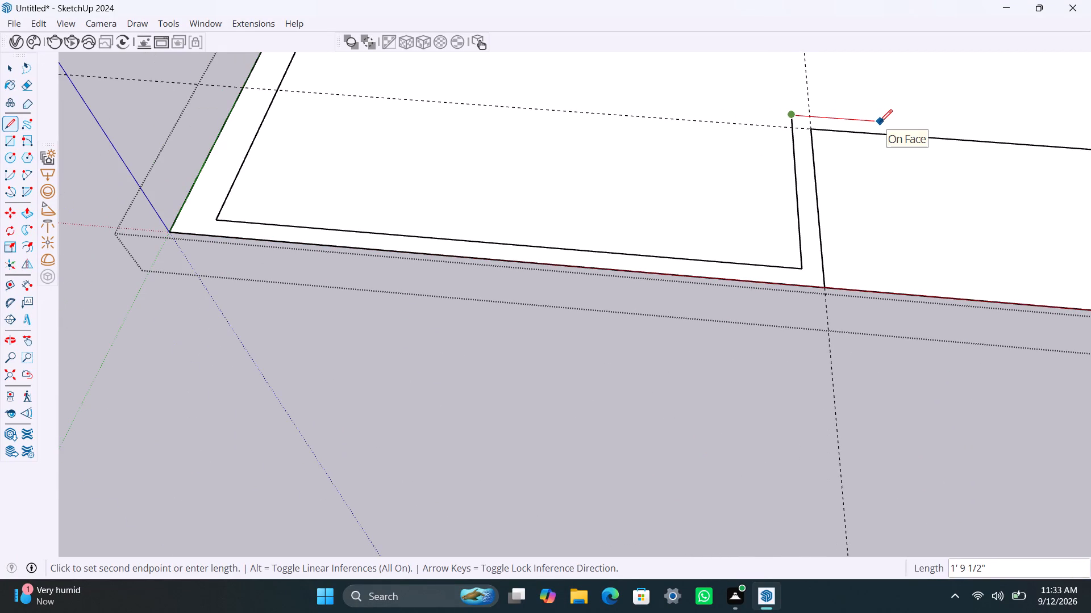
pyautogui.moveTo(880, 122); pyautogui.dragTo(628, 197, button='middle')
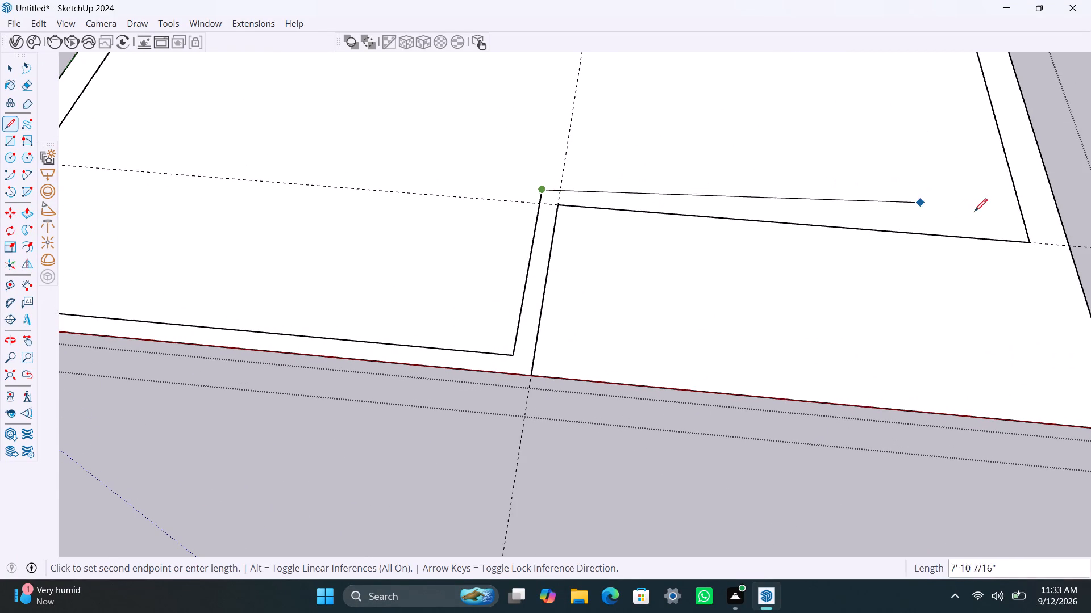
pyautogui.click(1026, 222)
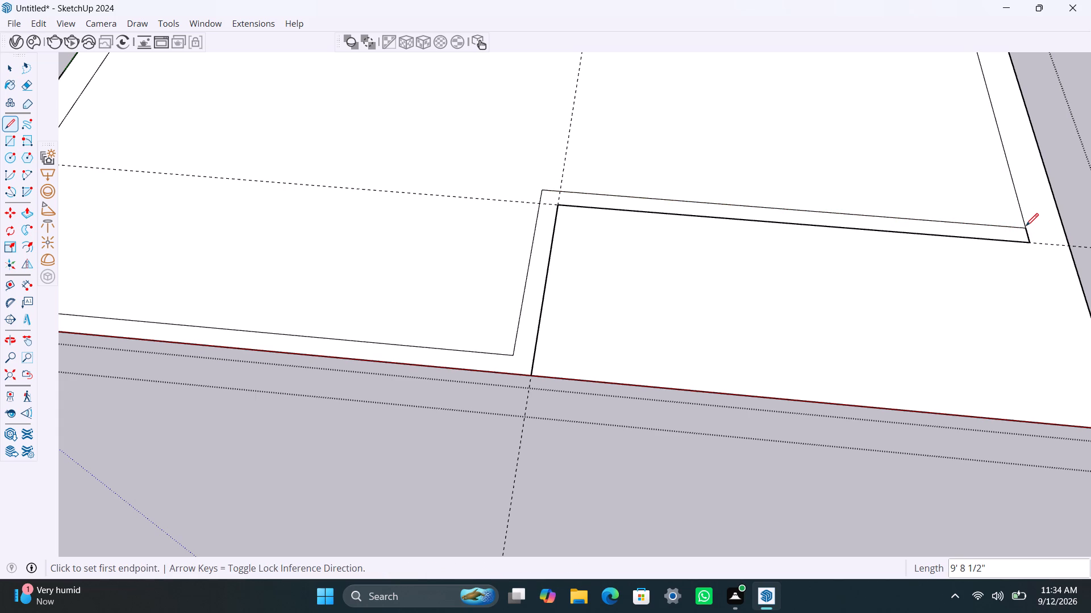
pyautogui.press('space')
# Delete the short line joining the recess edge's end to the corner of the inner wall line near the long outer wall.
pyautogui.scroll(9, 1031, 233)
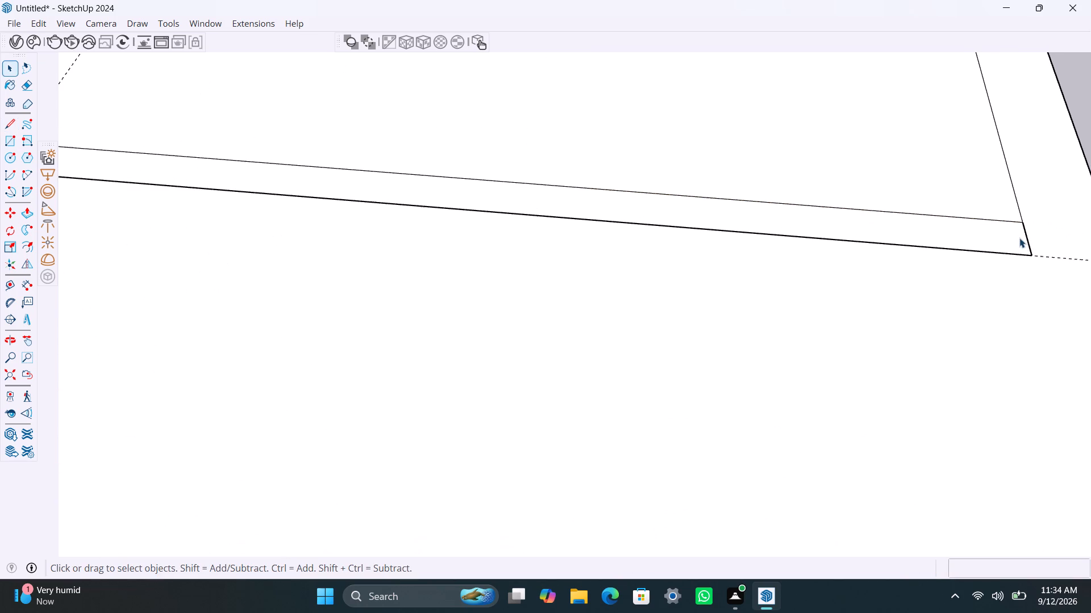
pyautogui.click(1028, 243)
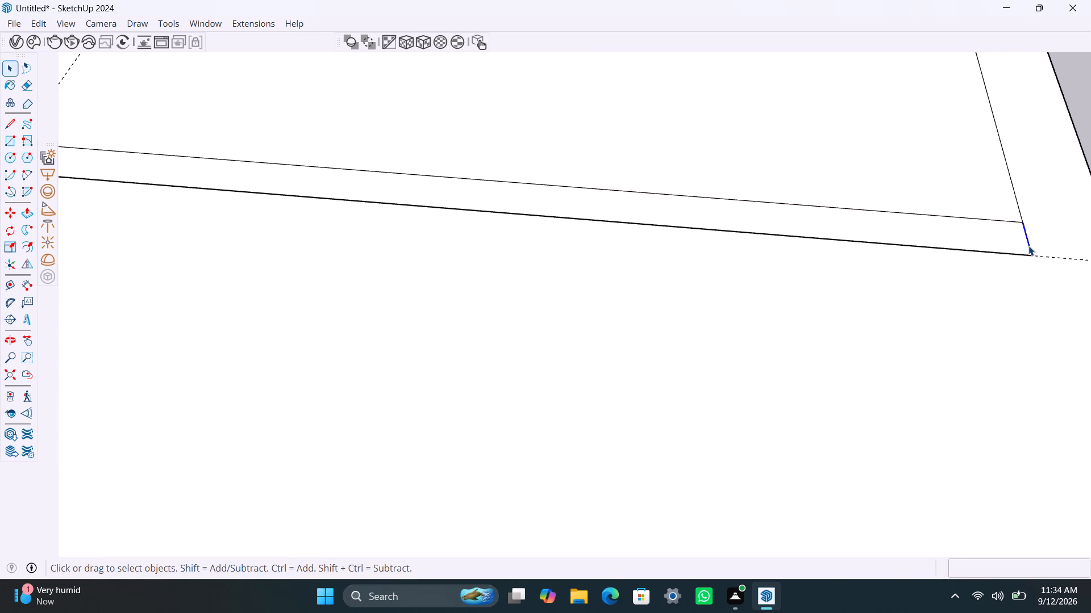
pyautogui.press('Delete')
# Extend the recess edge along the horizontal guide with a line from its end to the long outer edge.
pyautogui.press('l')
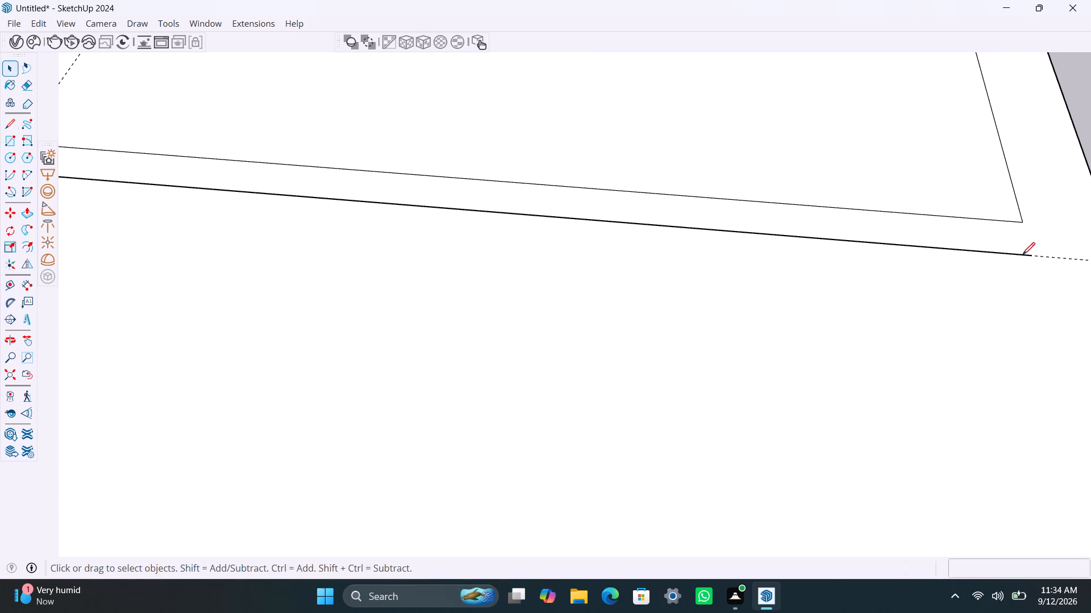
pyautogui.click(1022, 255)
pyautogui.scroll(-5, 1056, 256)
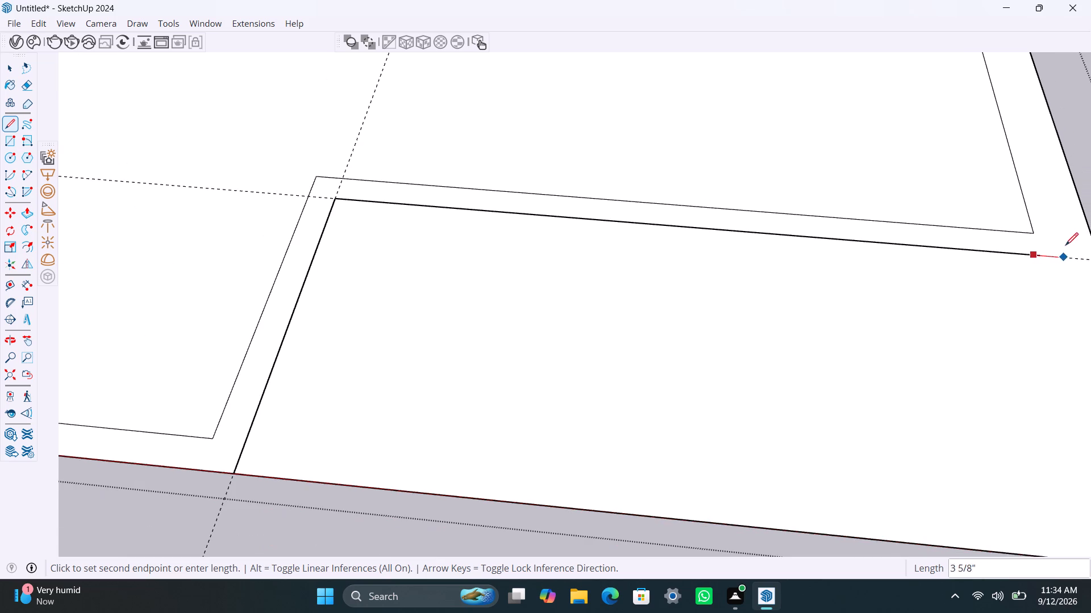
pyautogui.scroll(-2, 1065, 258)
pyautogui.moveTo(1057, 254); pyautogui.dragTo(903, 252, button='middle')
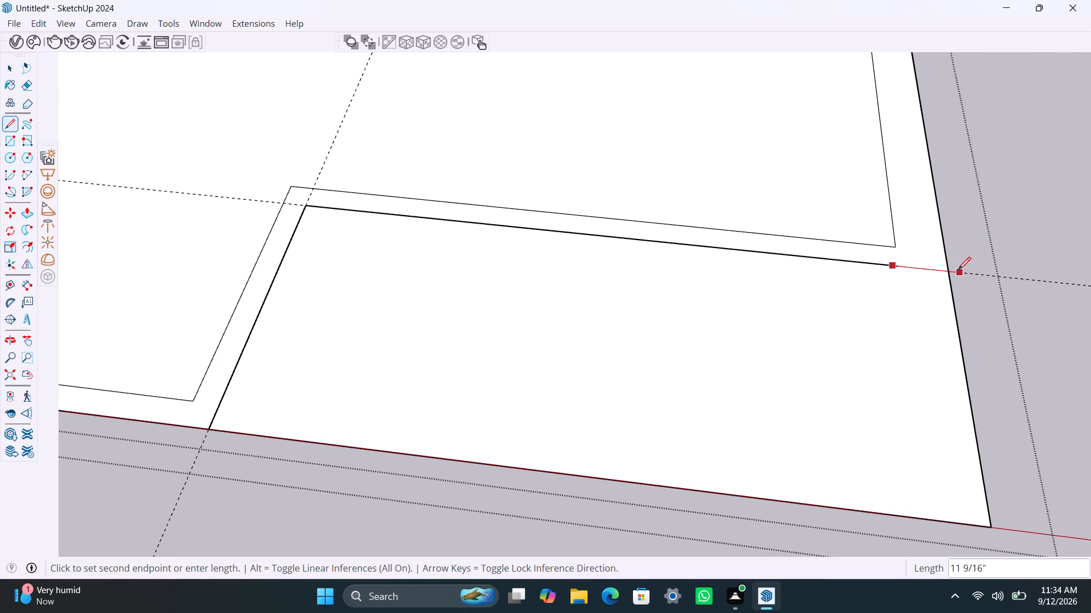
pyautogui.click(950, 271)
pyautogui.press('space')
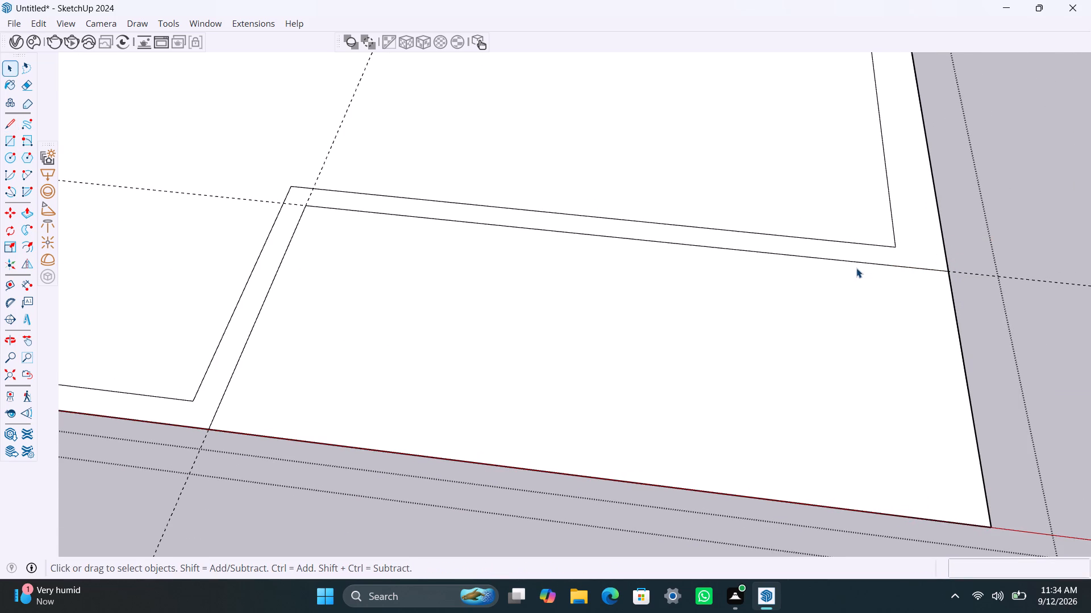
# Save the model as HP north facing in the sketch up folder inside Documents > internship, dismissing the restart reminders.
pyautogui.hotkey('ctrl', 's')
pyautogui.moveTo(853, 269); pyautogui.dragTo(777, 286)
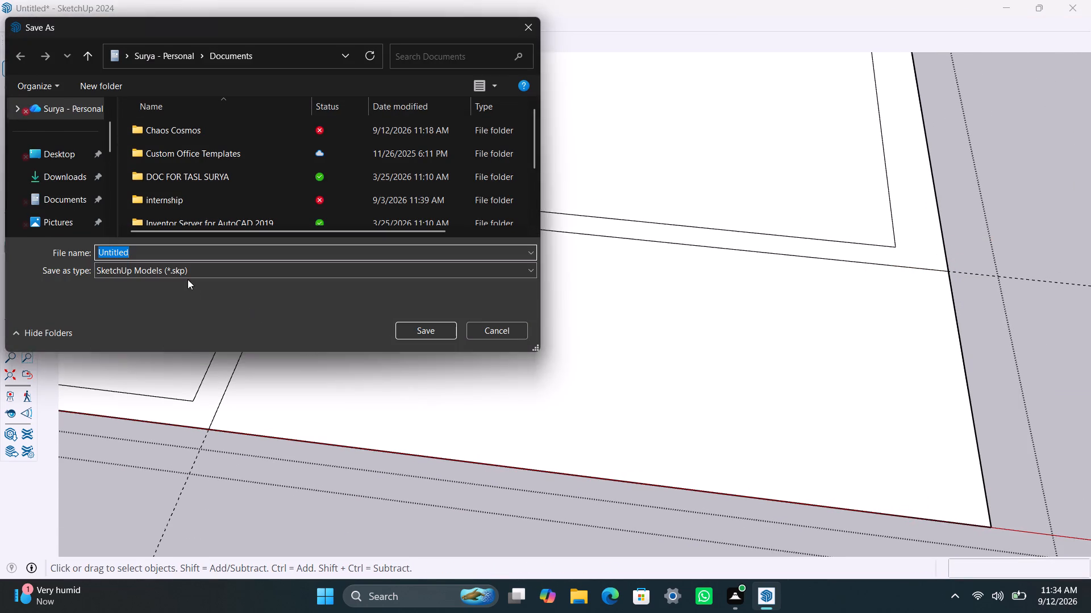
pyautogui.moveTo(147, 250); pyautogui.dragTo(77, 257)
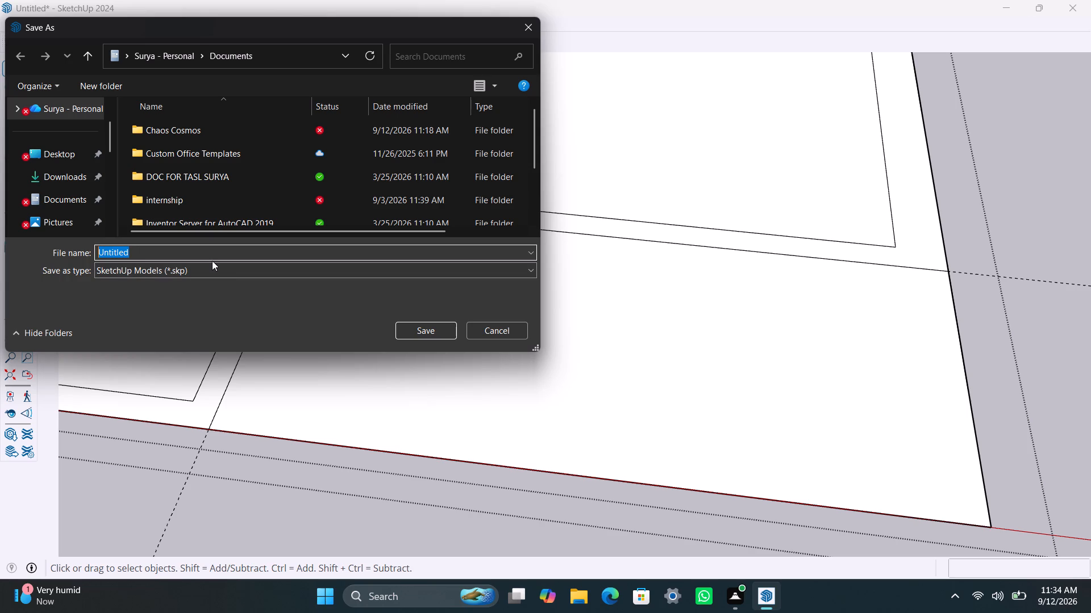
pyautogui.write('HP')
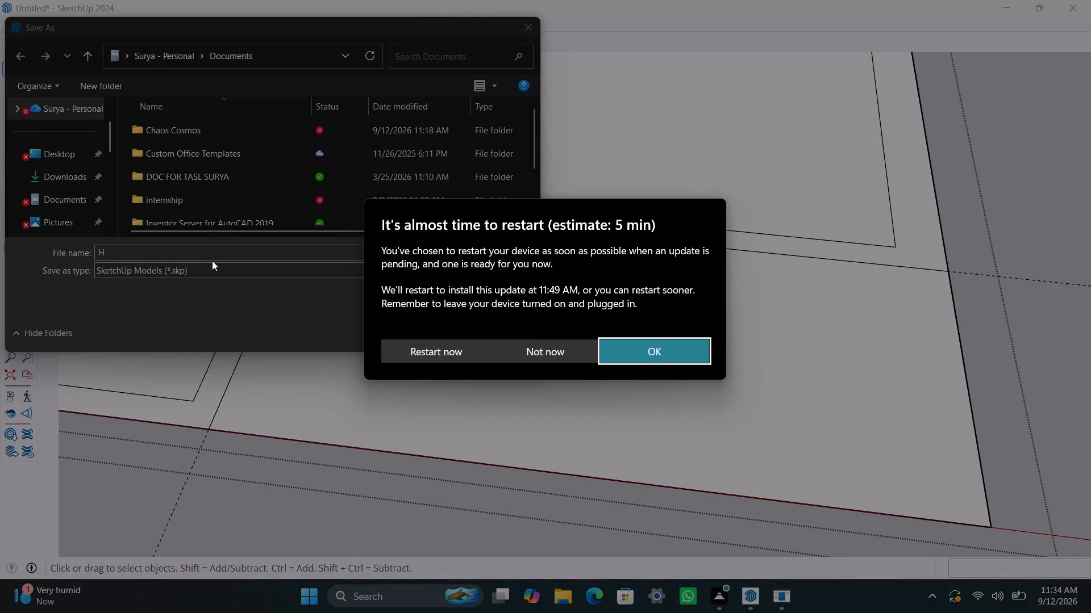
pyautogui.click(524, 354)
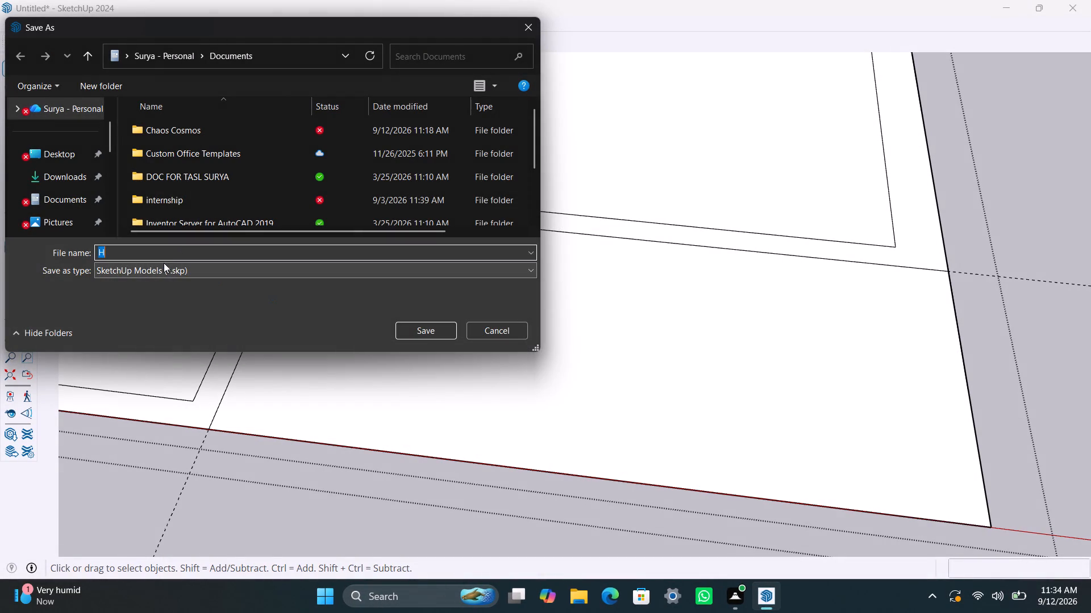
pyautogui.write('HP')
pyautogui.press('space')
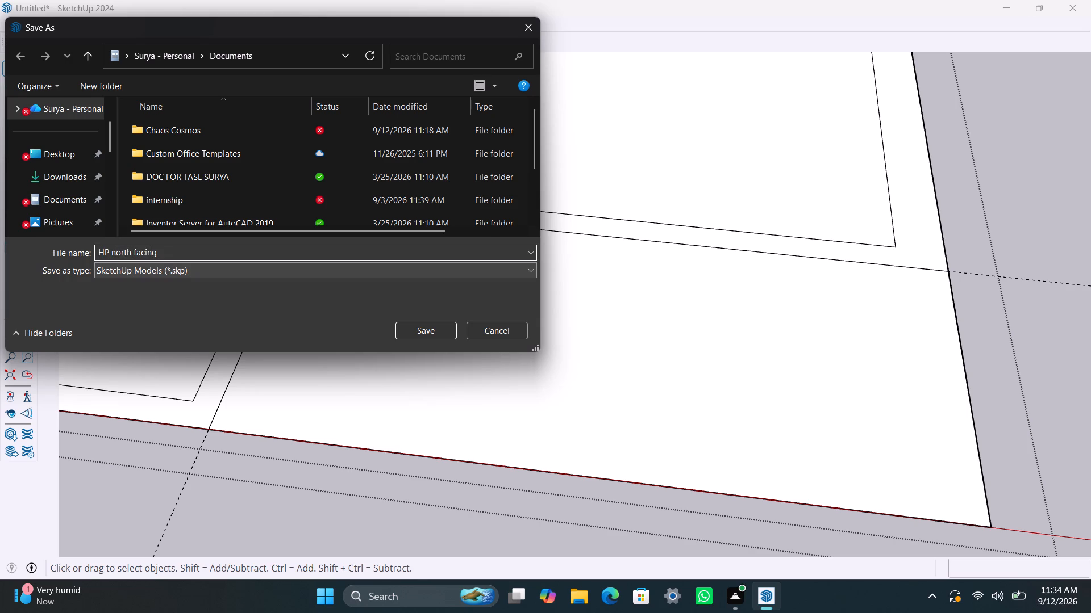
pyautogui.doubleClick(192, 204)
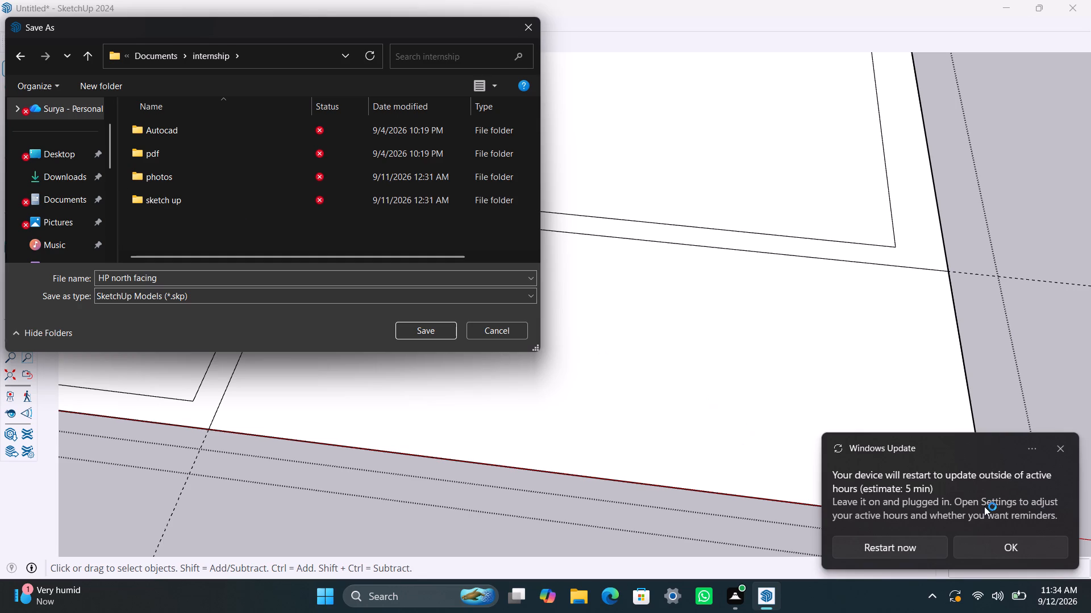
pyautogui.click(1058, 447)
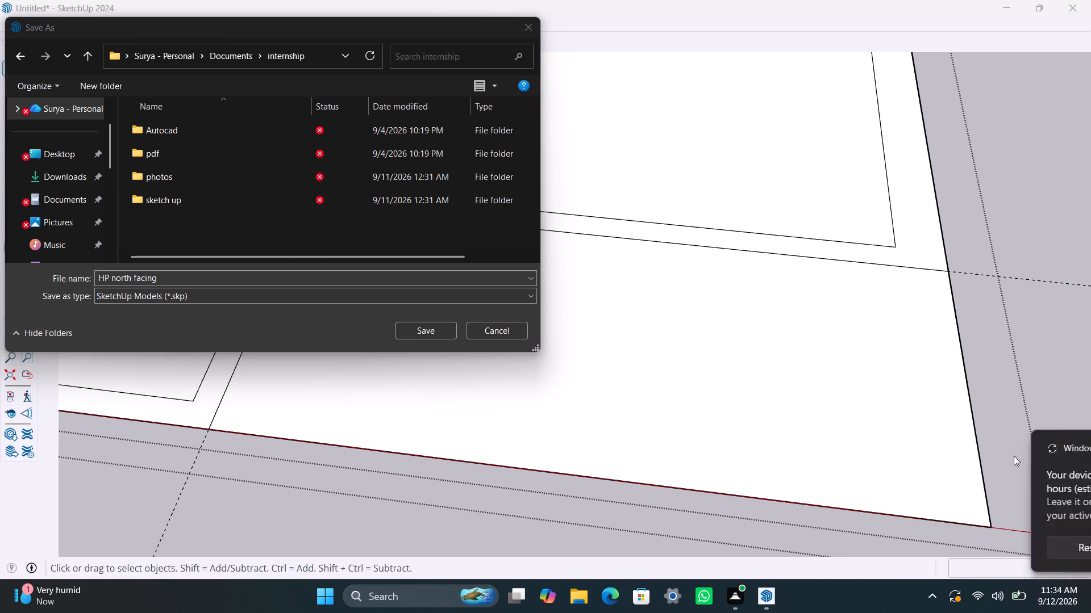
pyautogui.doubleClick(178, 195)
pyautogui.click(425, 330)
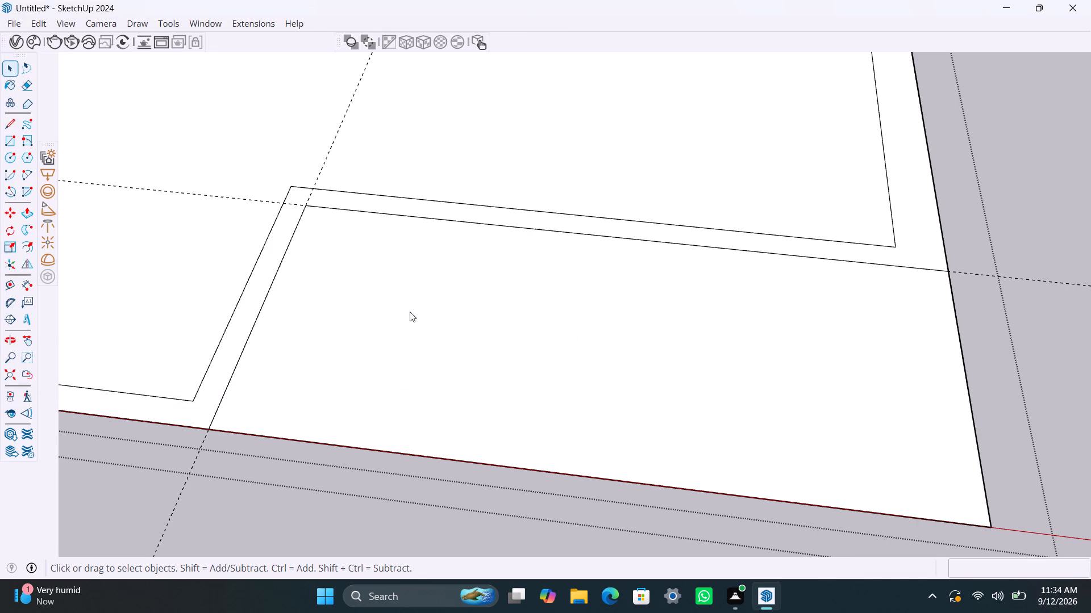
# Select the wall face and examine whether it runs continuously around the outer walls and the corner recess.
pyautogui.scroll(6, 318, 203)
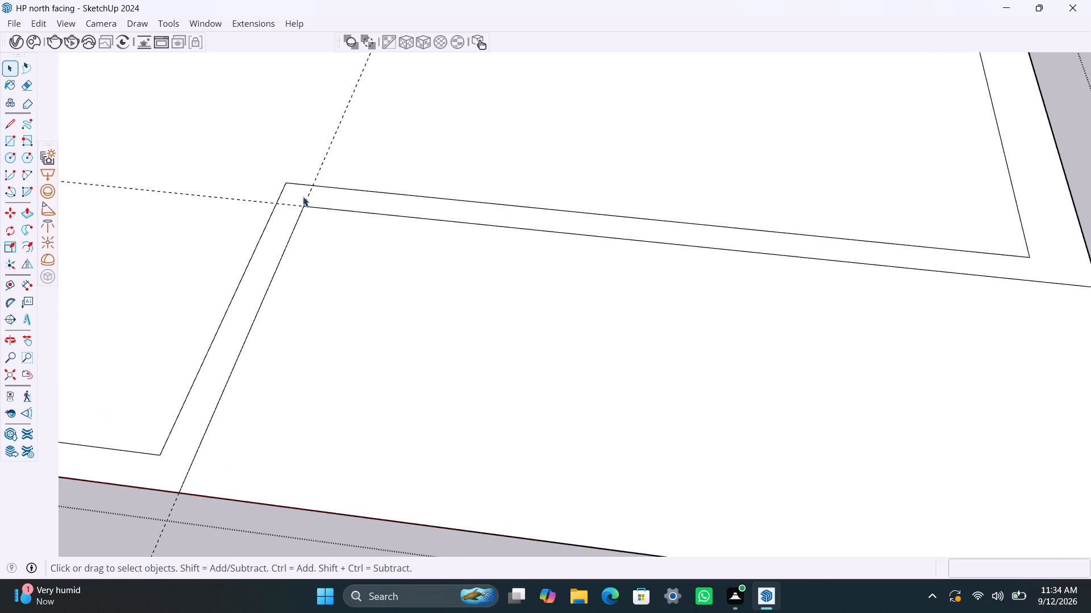
pyautogui.scroll(13, 303, 196)
pyautogui.scroll(-15, 328, 217)
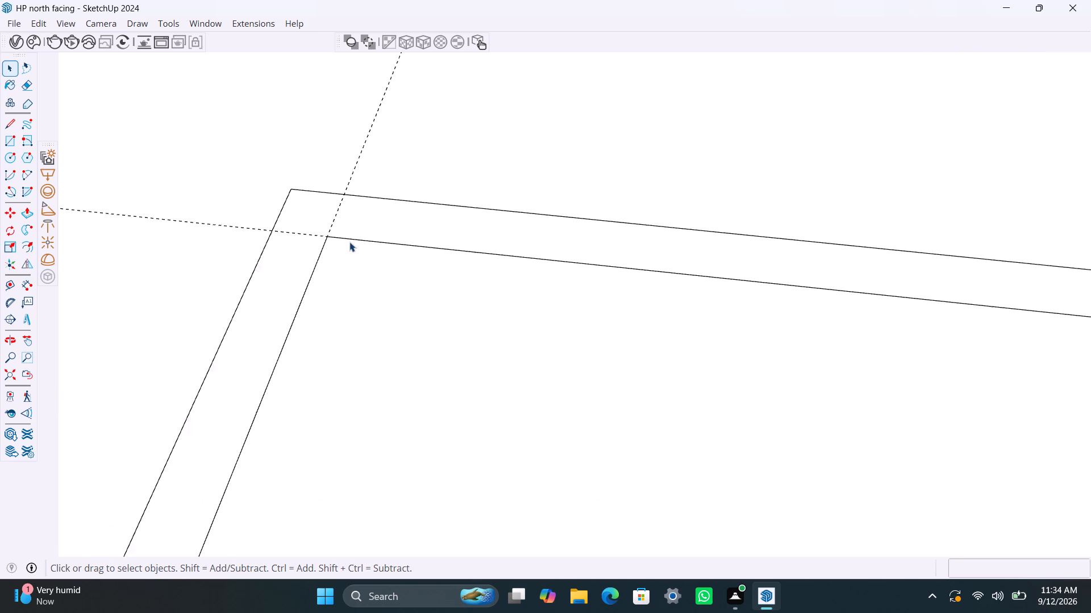
pyautogui.scroll(-16, 349, 242)
pyautogui.scroll(-4, 659, 243)
pyautogui.scroll(-4, 607, 219)
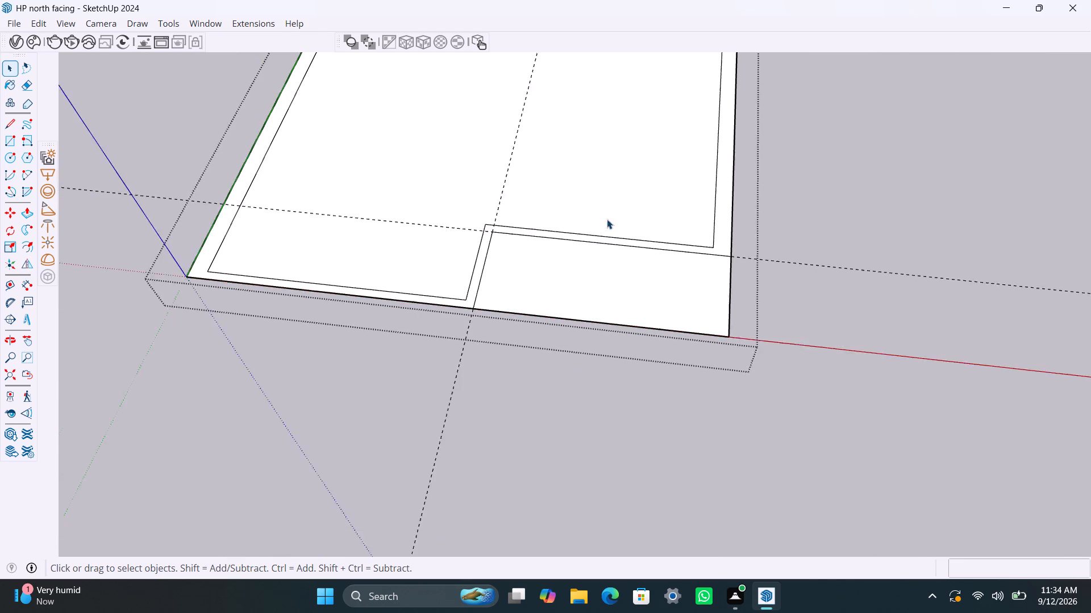
pyautogui.scroll(-2, 564, 254)
pyautogui.scroll(2, 534, 233)
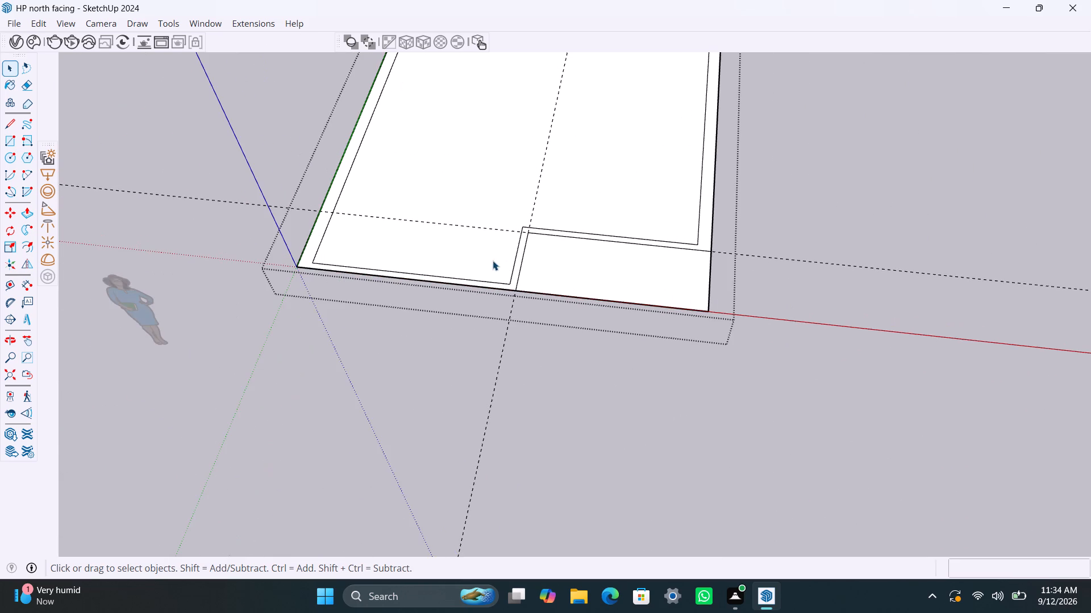
pyautogui.moveTo(492, 265); pyautogui.dragTo(545, 436, button='middle')
pyautogui.scroll(1, 494, 274)
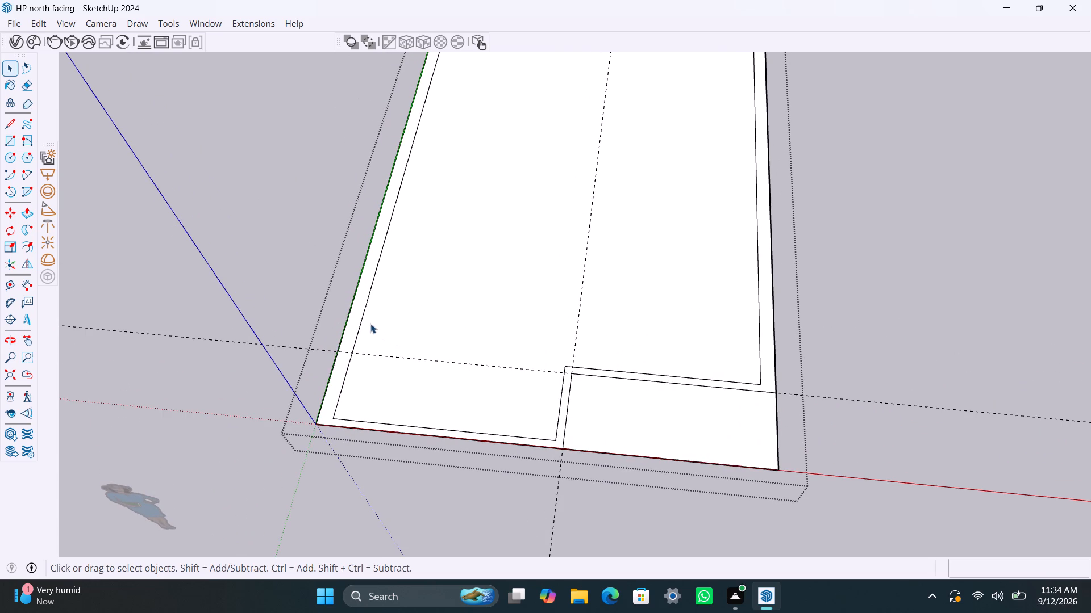
pyautogui.click(358, 313)
pyautogui.scroll(-2, 357, 313)
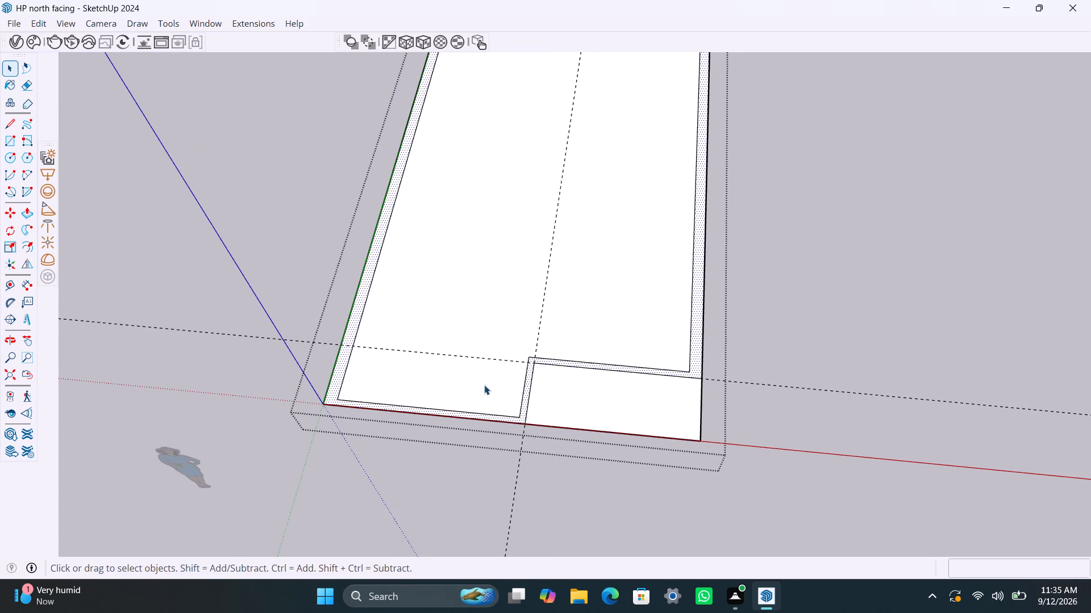
pyautogui.scroll(1, 449, 435)
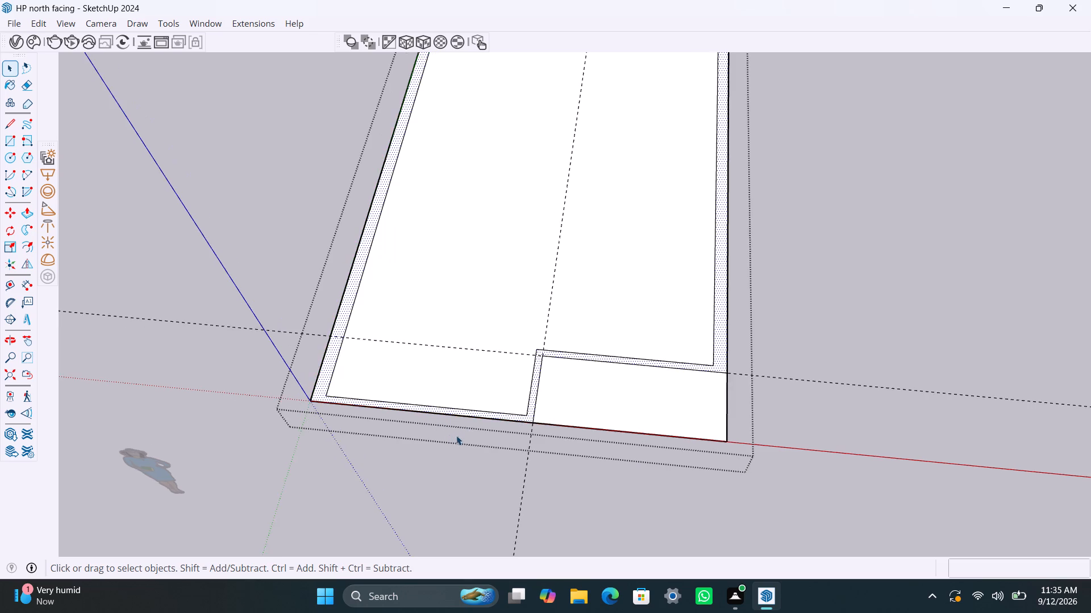
pyautogui.scroll(2, 503, 418)
pyautogui.press('space')
pyautogui.scroll(4, 517, 415)
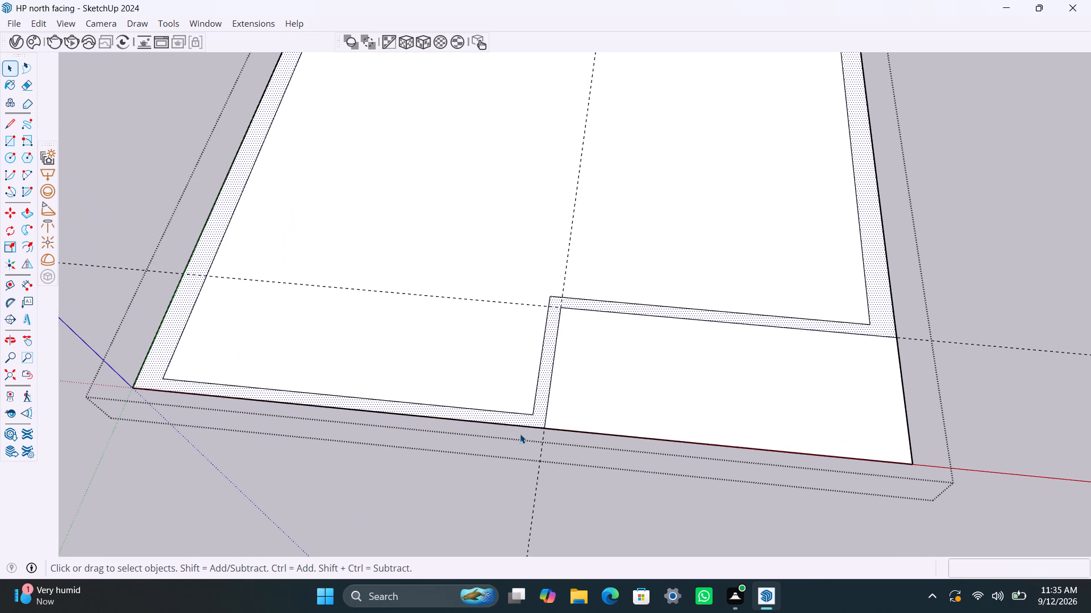
# Draw a line from the front room's inner corner beside the recess, across the front wall, to just beyond the outer edge.
pyautogui.press('t')
pyautogui.press('space')
pyautogui.press('l')
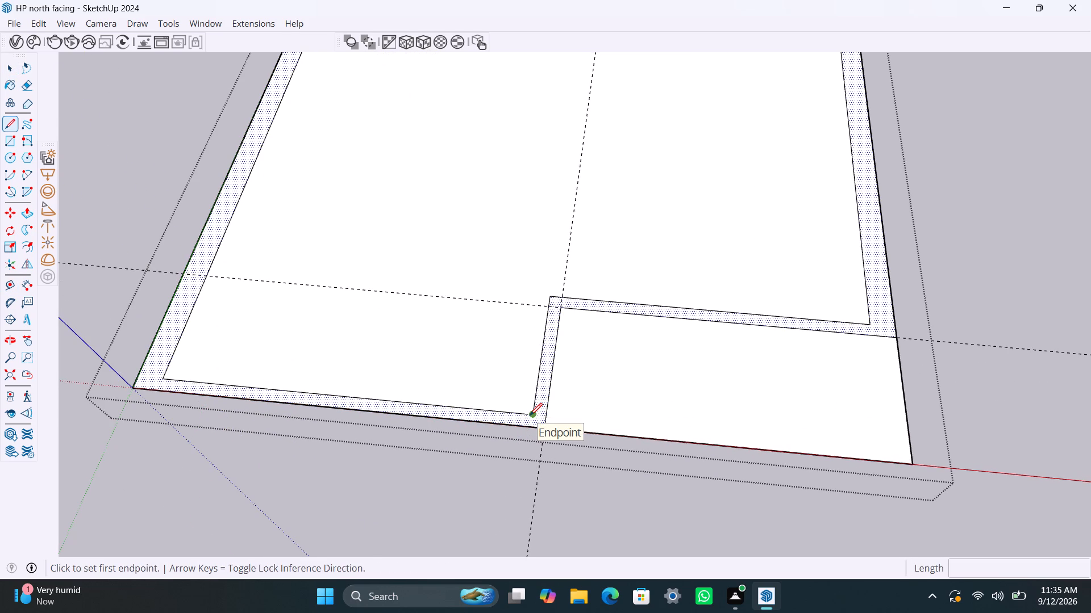
pyautogui.moveTo(530, 415); pyautogui.dragTo(529, 420)
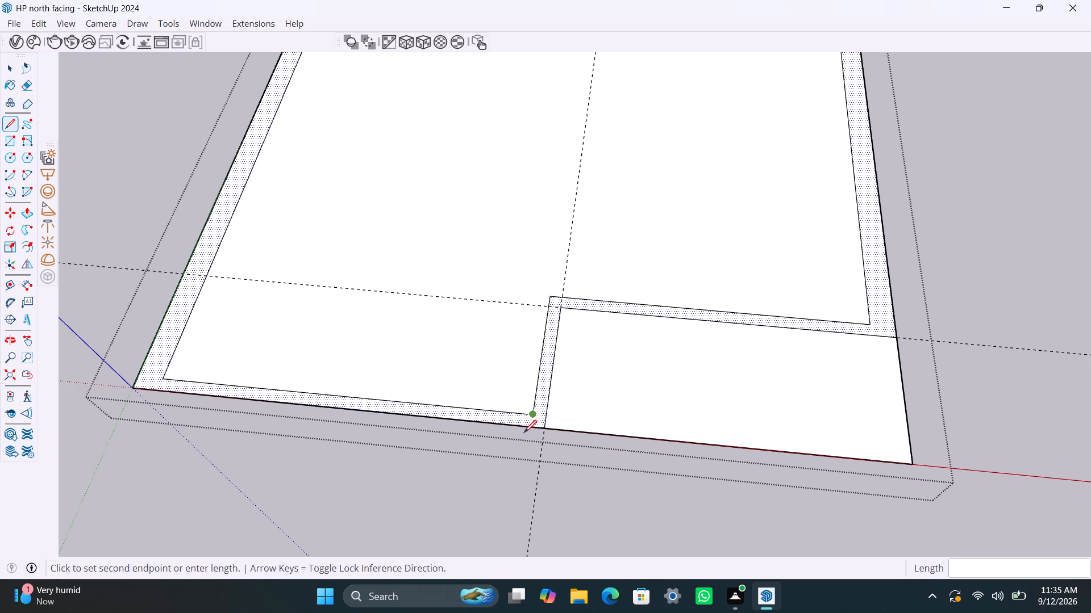
pyautogui.click(524, 451)
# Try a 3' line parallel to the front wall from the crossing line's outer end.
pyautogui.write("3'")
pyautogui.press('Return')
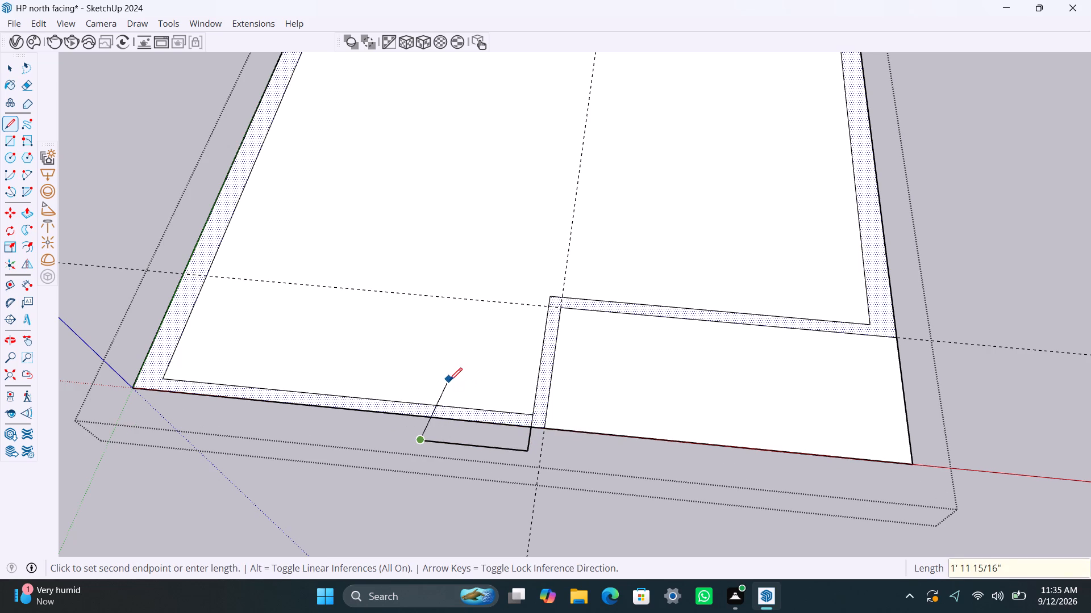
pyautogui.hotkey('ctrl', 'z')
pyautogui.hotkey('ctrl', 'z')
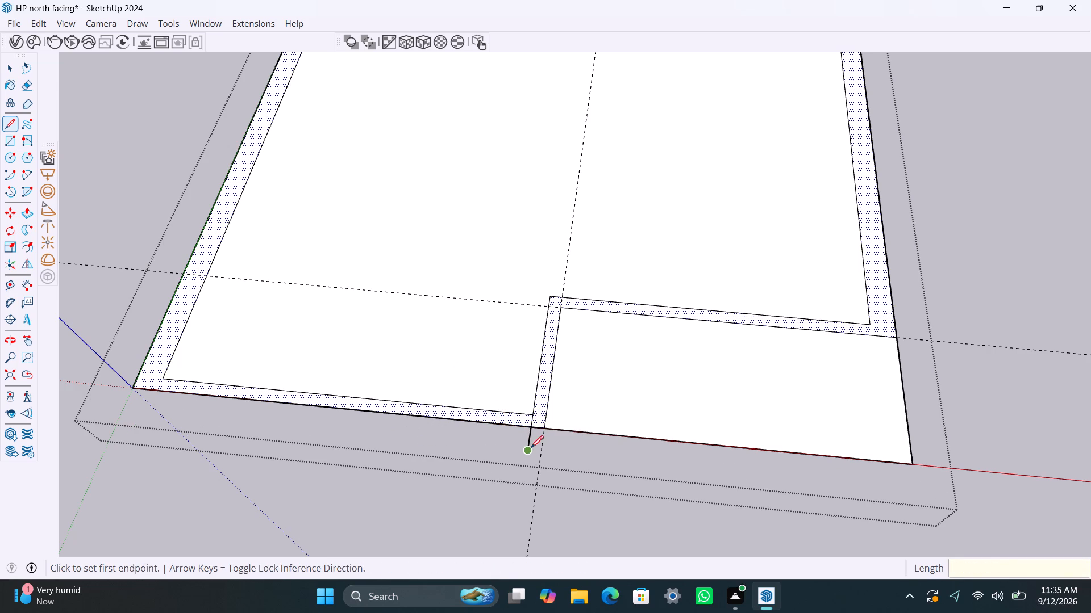
# Draw a 1' line from the crossing line's outer end, parallel to the front wall and away from the recess.
pyautogui.moveTo(531, 448); pyautogui.dragTo(523, 447)
pyautogui.press('1')
pyautogui.press("'")
pyautogui.press('Return')
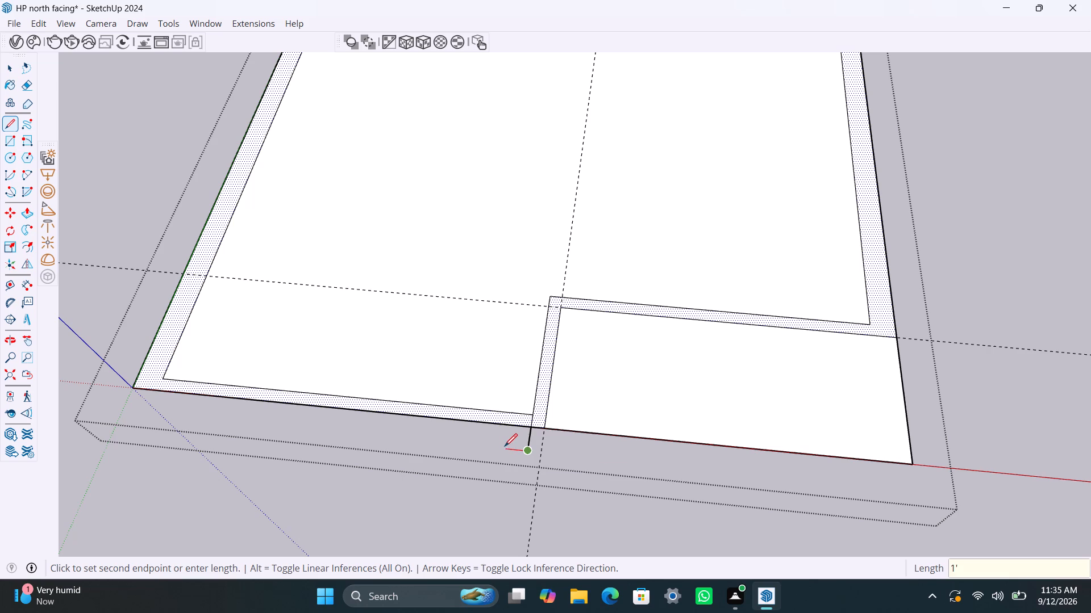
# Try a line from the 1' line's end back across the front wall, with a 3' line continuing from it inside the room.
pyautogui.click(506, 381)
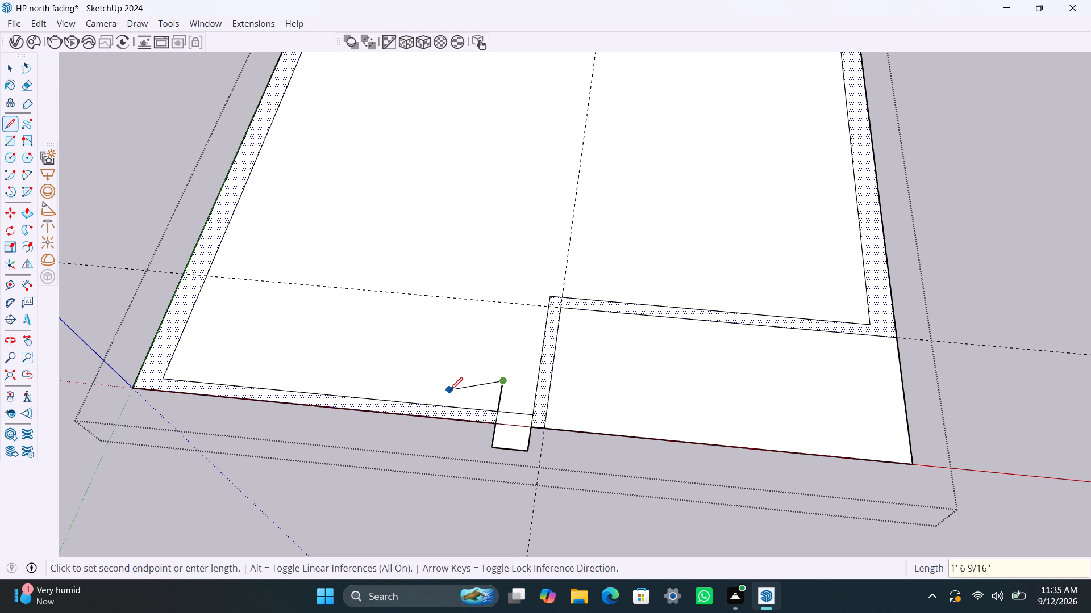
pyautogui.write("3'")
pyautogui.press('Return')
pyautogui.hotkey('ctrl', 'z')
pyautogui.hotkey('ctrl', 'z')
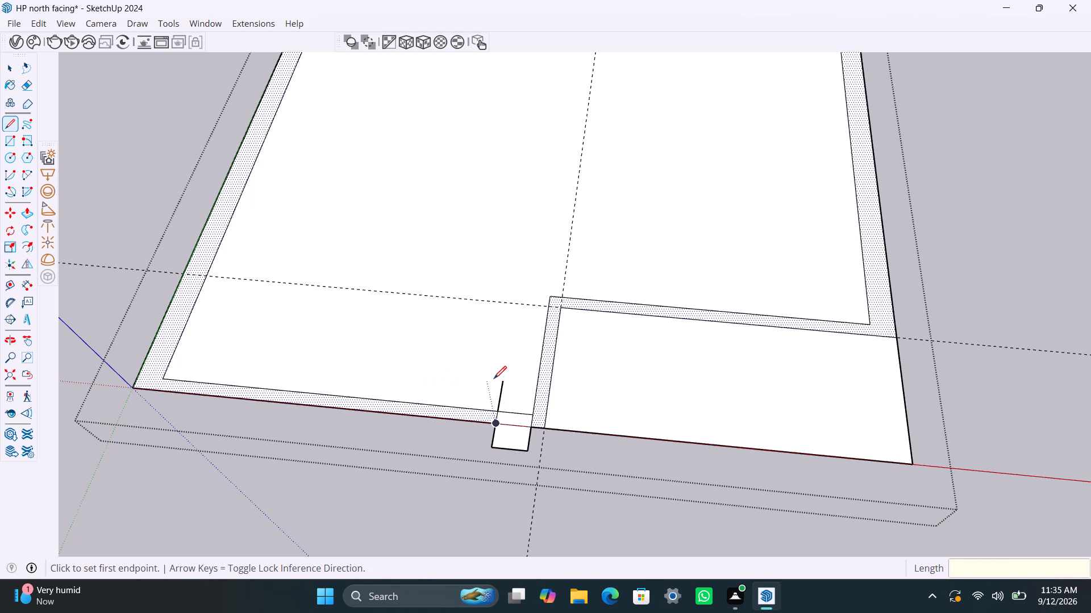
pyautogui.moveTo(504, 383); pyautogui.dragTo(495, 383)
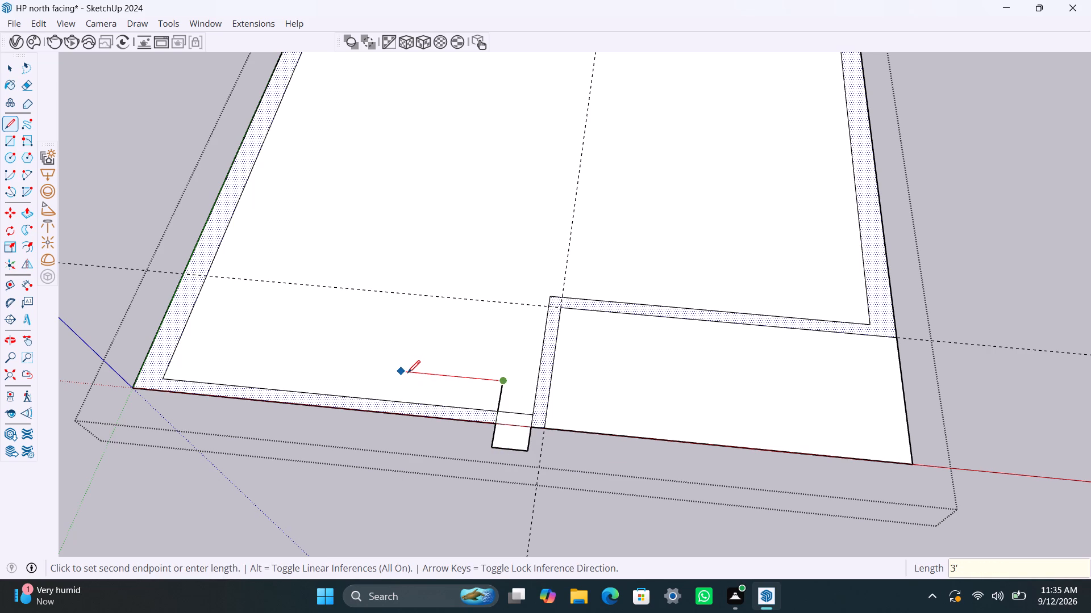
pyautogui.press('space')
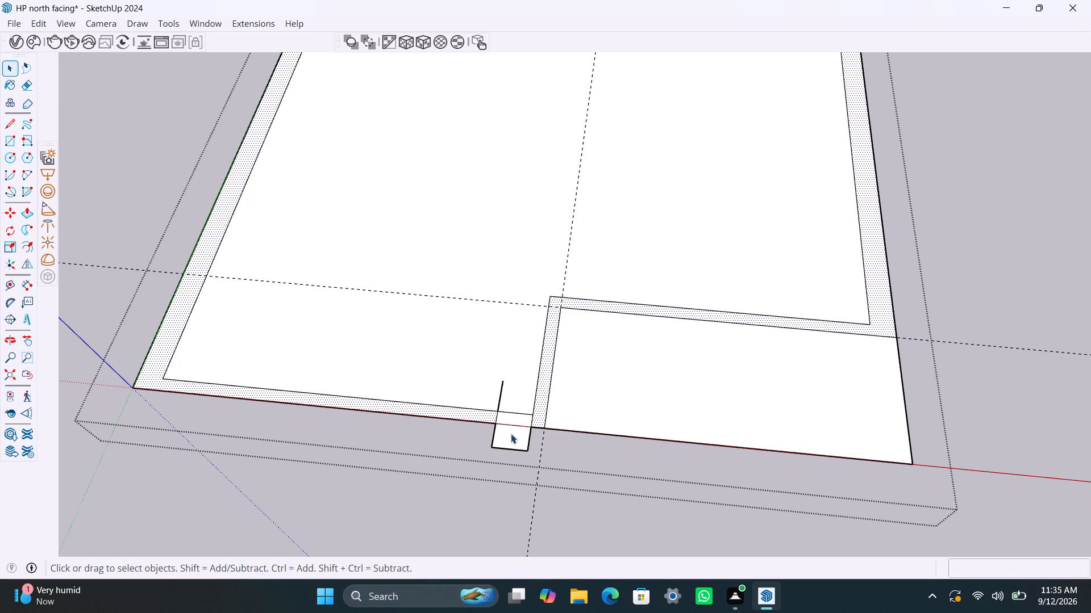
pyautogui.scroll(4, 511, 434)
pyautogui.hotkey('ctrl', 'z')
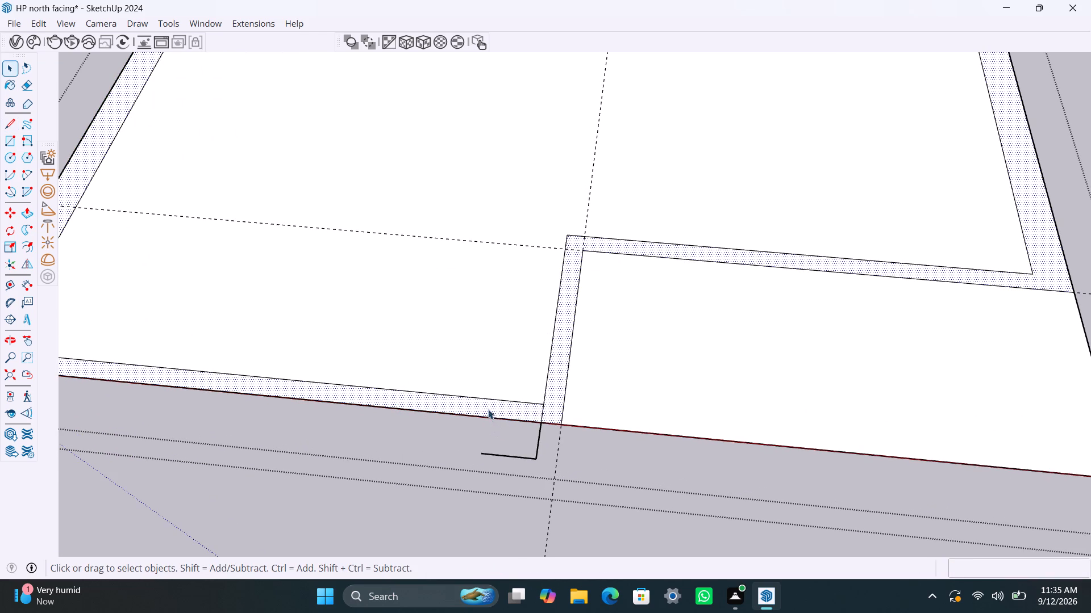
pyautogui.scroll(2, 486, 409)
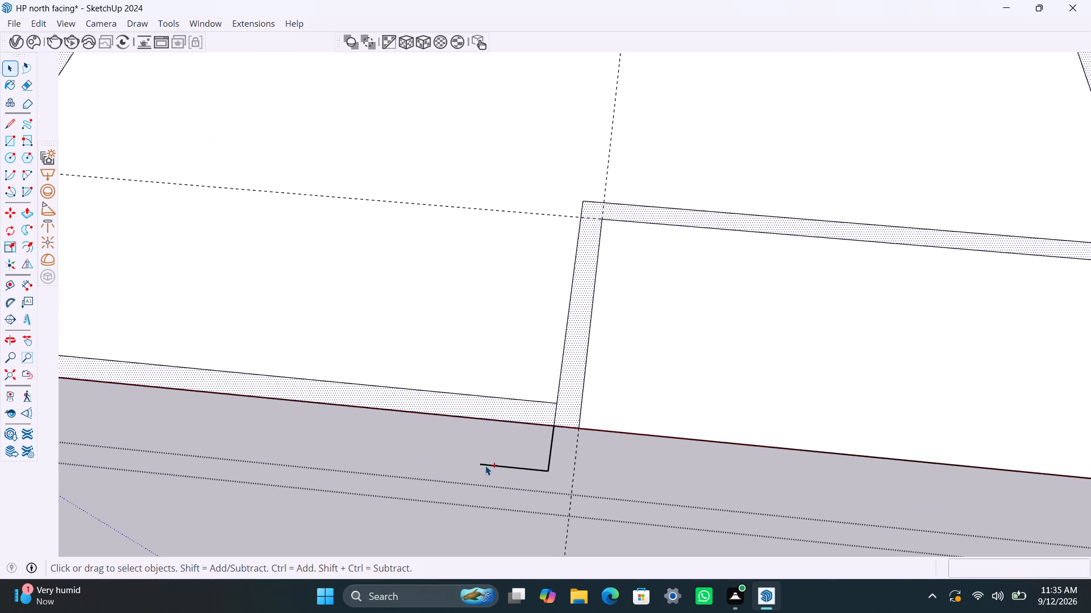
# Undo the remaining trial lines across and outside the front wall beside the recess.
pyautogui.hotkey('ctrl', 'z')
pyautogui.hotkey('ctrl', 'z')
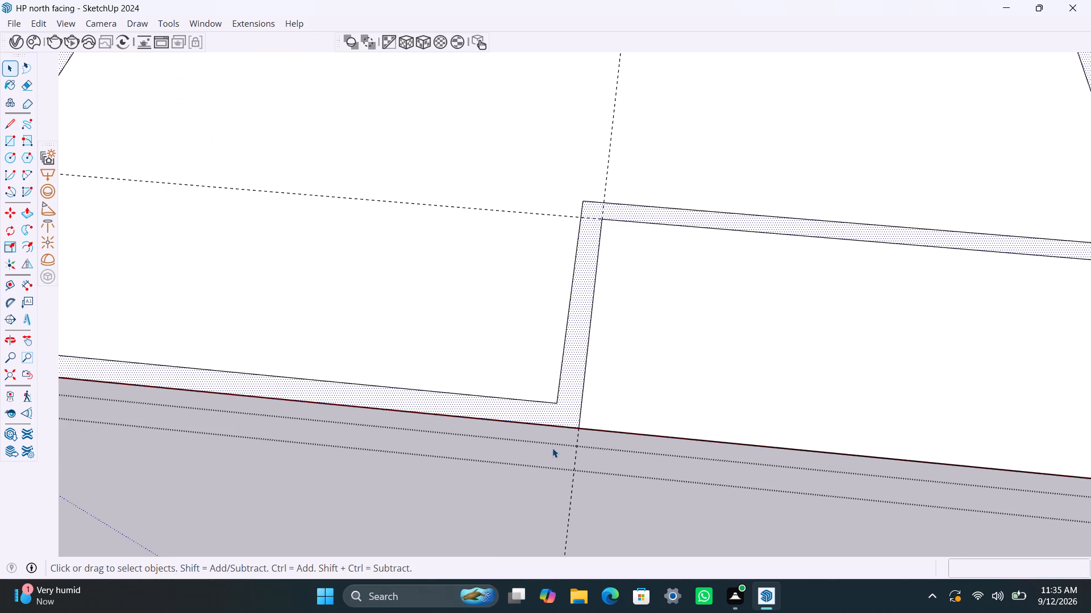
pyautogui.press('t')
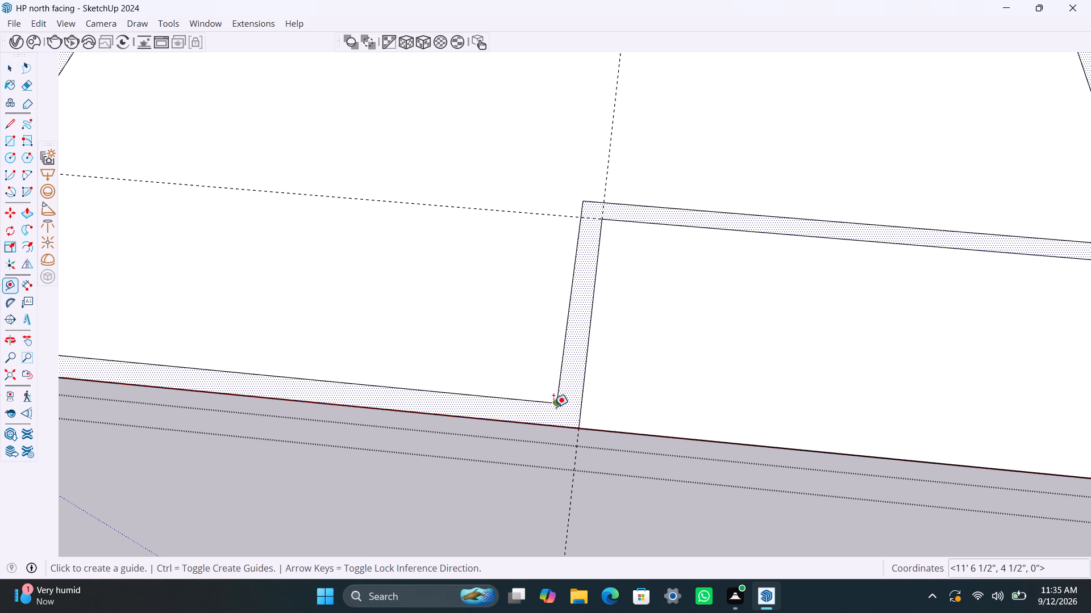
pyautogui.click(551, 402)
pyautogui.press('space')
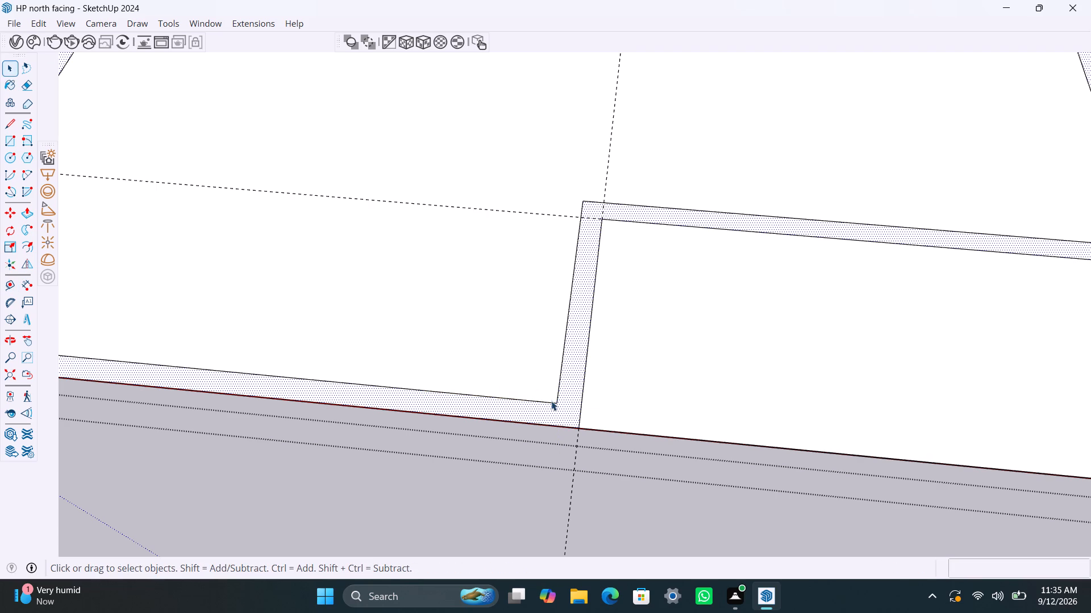
# Place a guide 1' from the recess side wall's inner face, and another 3' farther along the front wall.
pyautogui.press('t')
pyautogui.moveTo(559, 381); pyautogui.dragTo(552, 384)
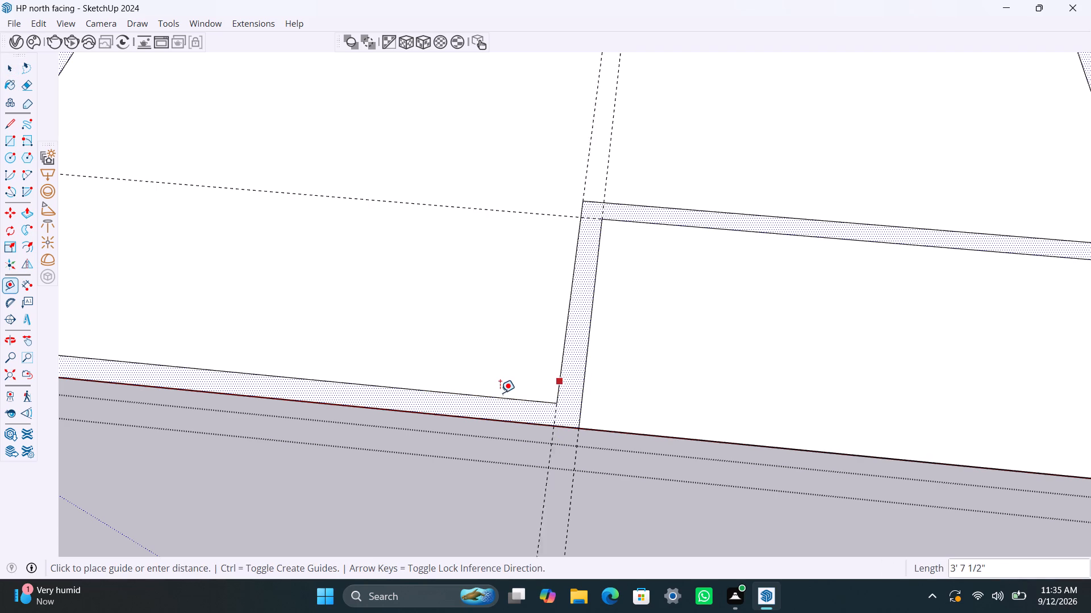
pyautogui.write("1'")
pyautogui.press('Return')
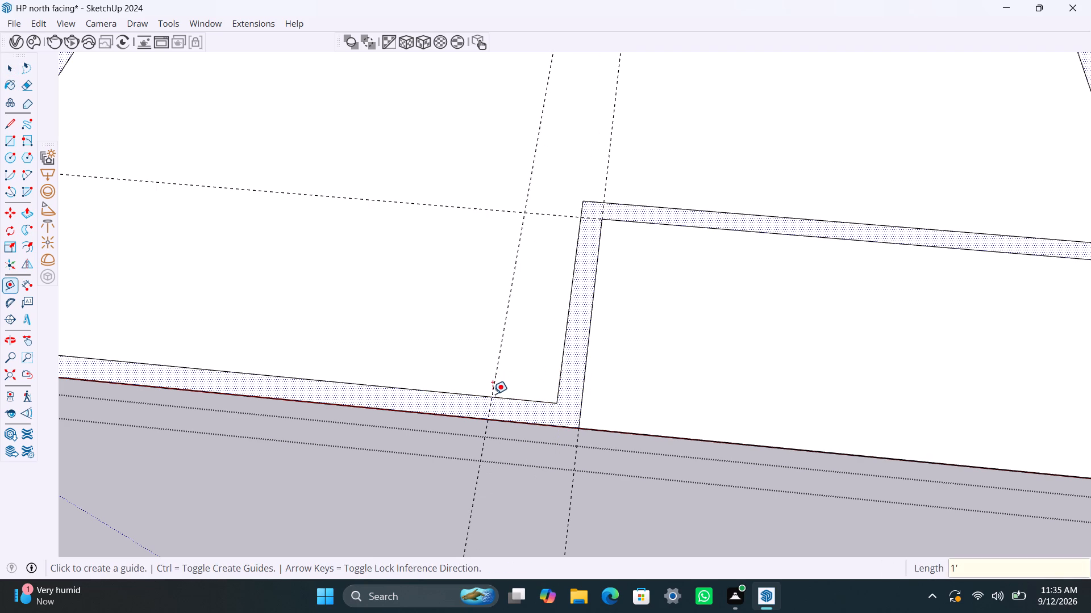
pyautogui.click(494, 376)
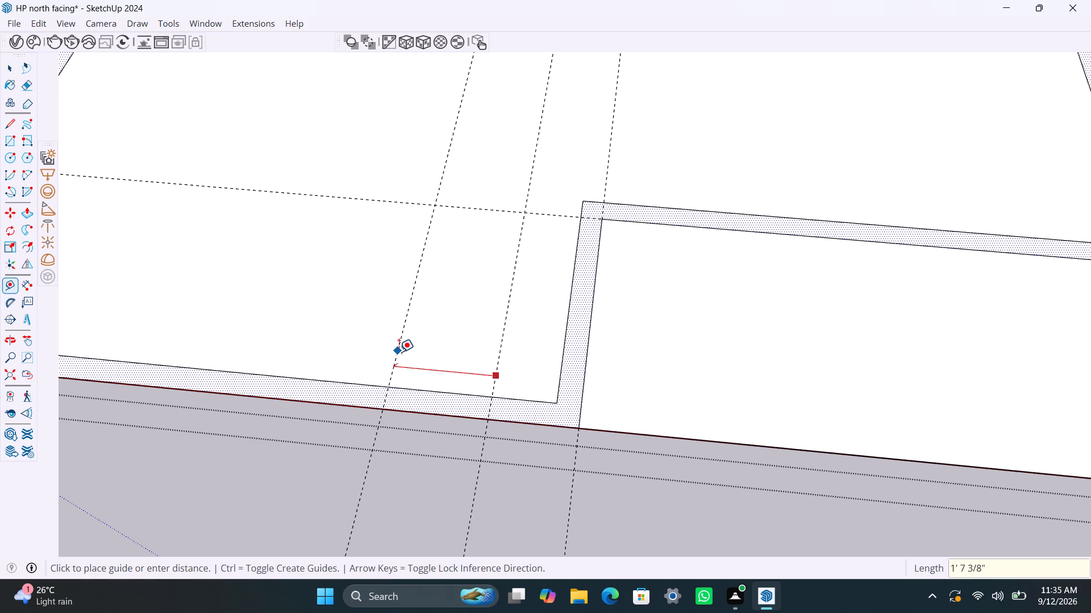
pyautogui.write("3'")
pyautogui.press('Return')
pyautogui.press('space')
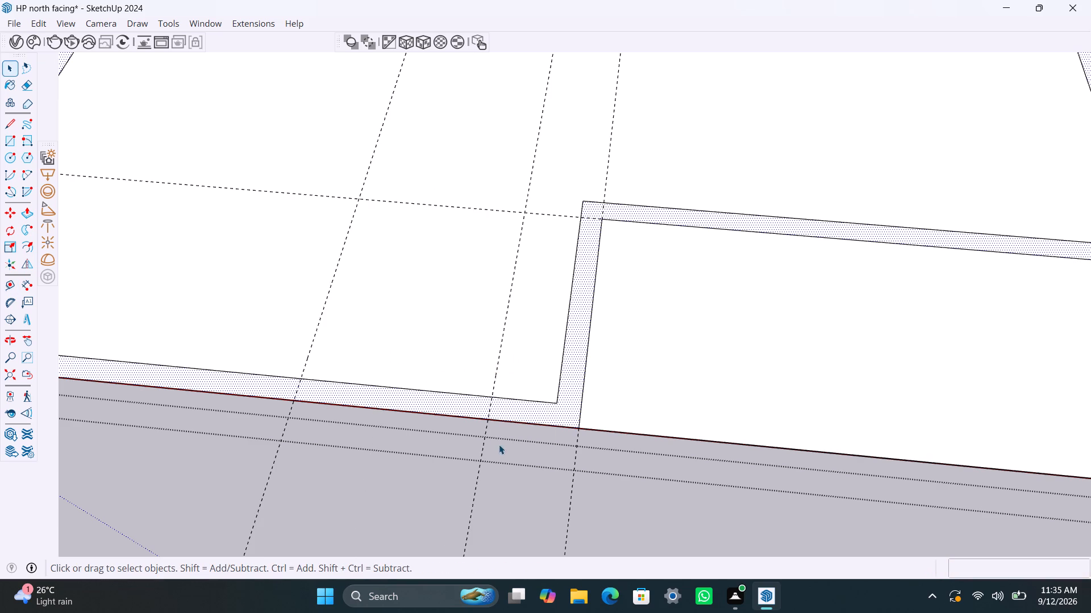
# Draw lines across the front wall's thickness along both guides to bound the 3' opening.
pyautogui.press('l')
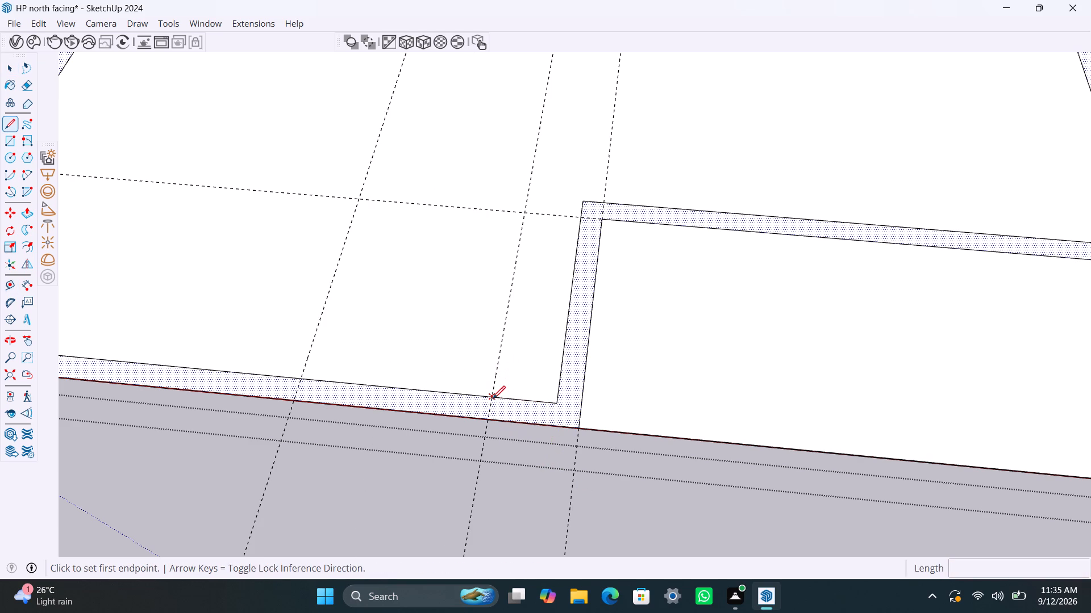
pyautogui.click(493, 398)
pyautogui.click(490, 417)
pyautogui.press('space')
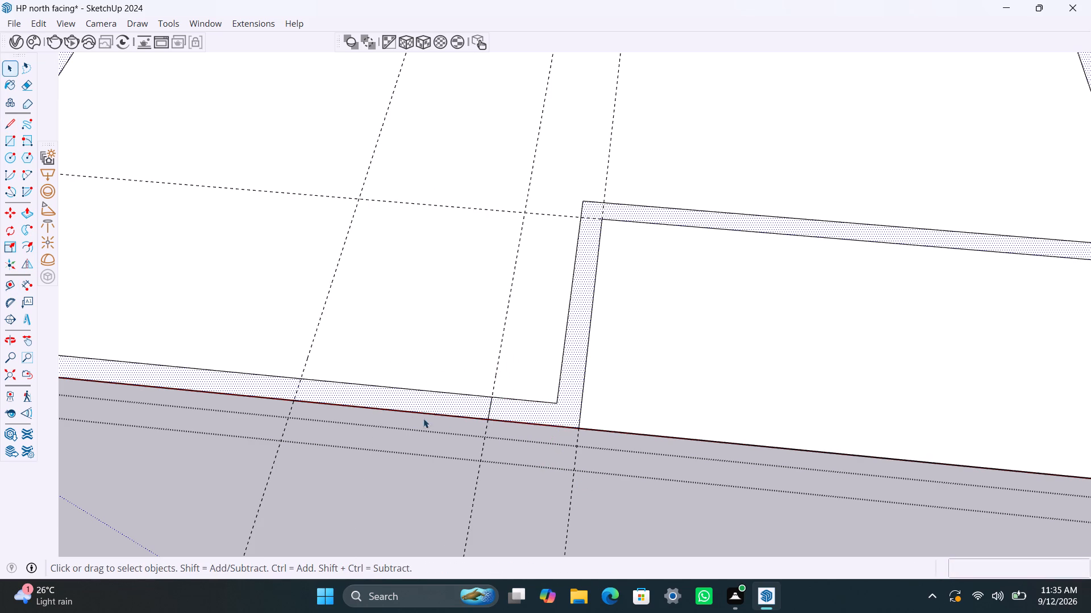
pyautogui.press('l')
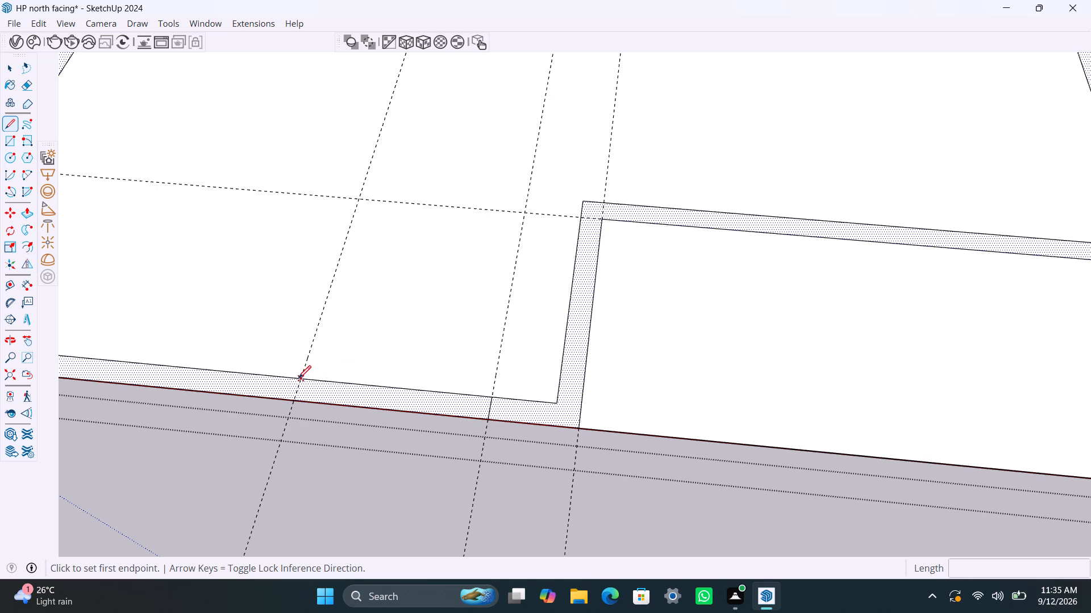
pyautogui.click(304, 380)
pyautogui.click(298, 399)
pyautogui.press('space')
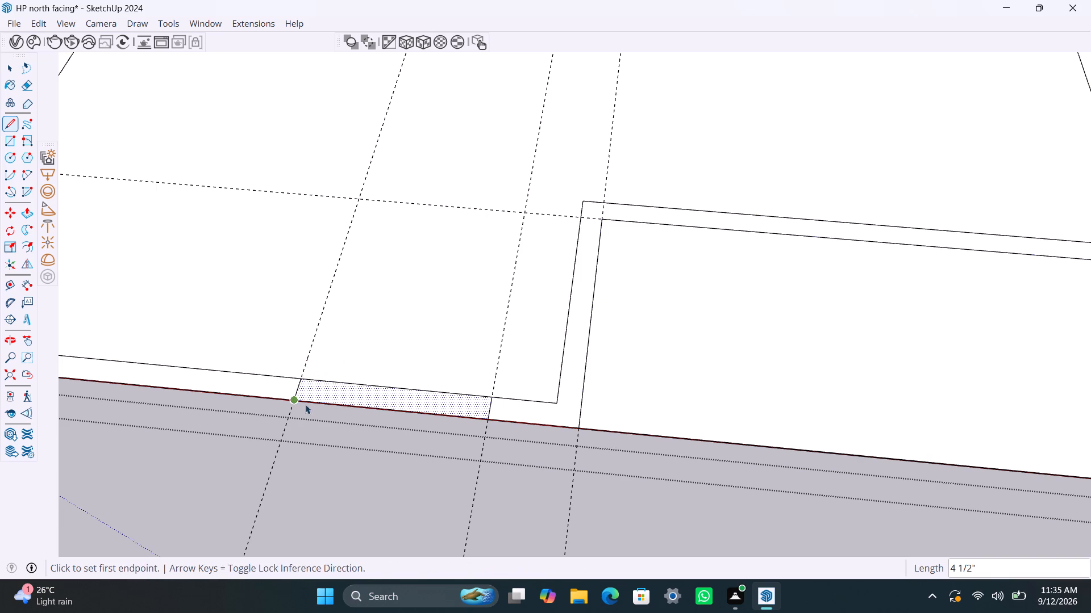
# Delete the front wall's inner and outer edges between the two crossing lines to cut the opening.
pyautogui.click(440, 391)
pyautogui.click(442, 396)
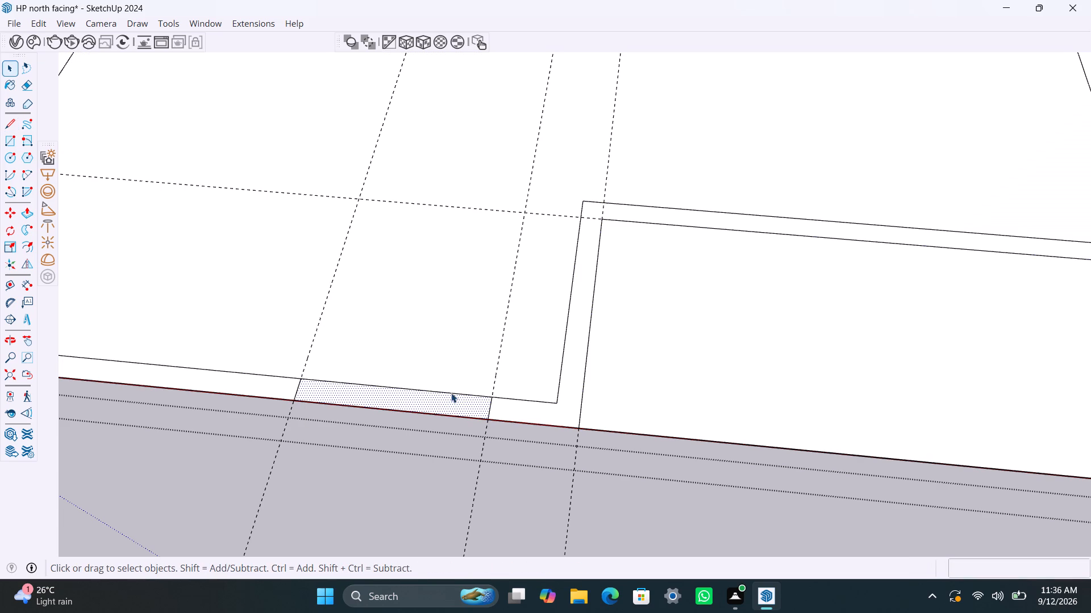
pyautogui.click(451, 393)
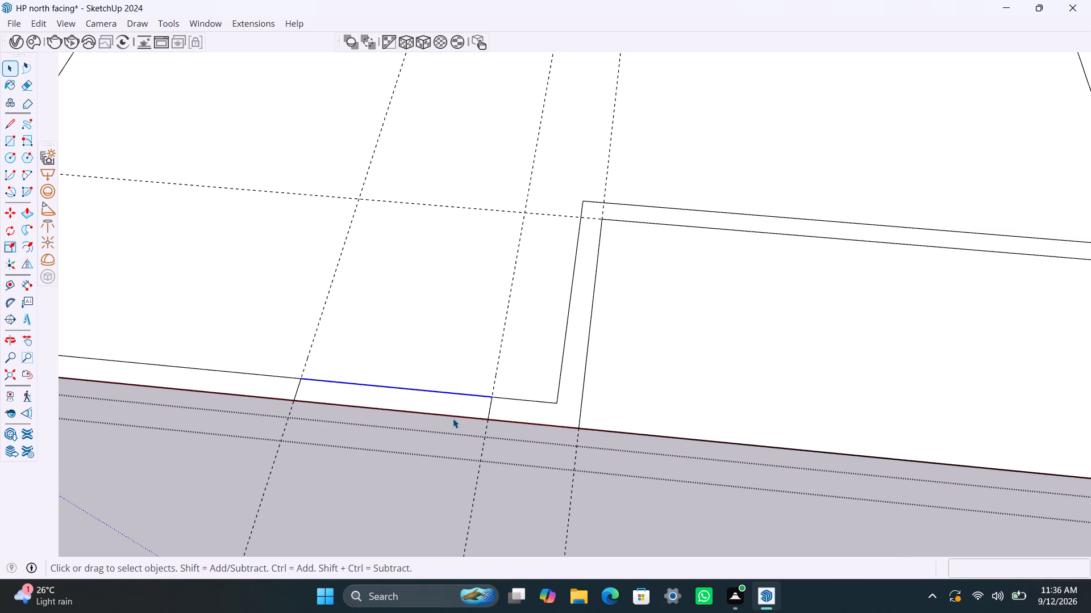
pyautogui.press('Delete')
pyautogui.click(426, 413)
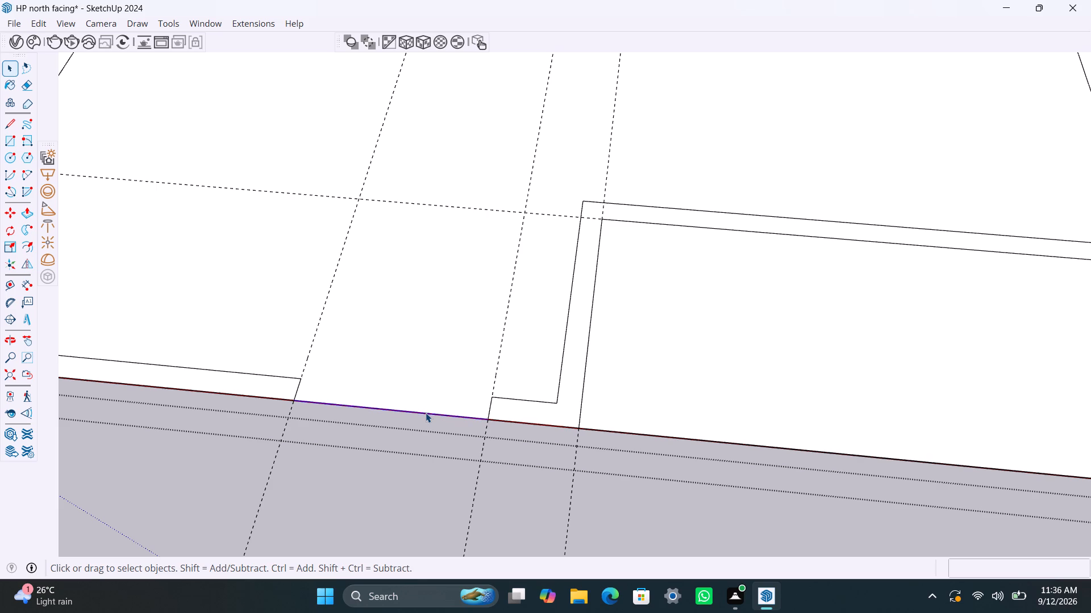
pyautogui.press('Delete')
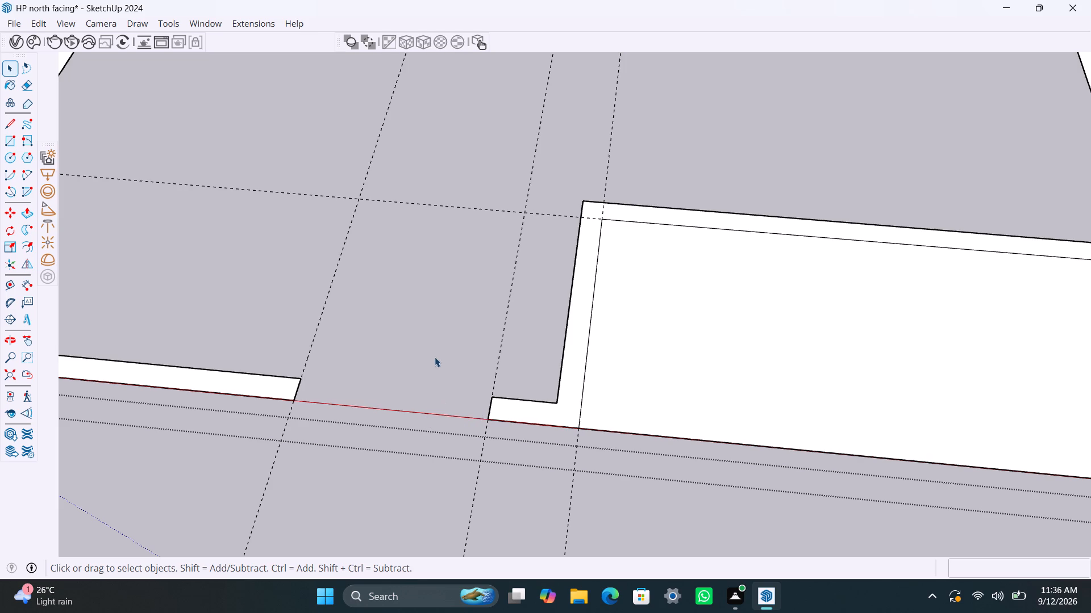
# Push/Pull the wall outline face up 10'.
pyautogui.scroll(-13, 435, 357)
pyautogui.scroll(-4, 449, 281)
pyautogui.keyDown('shift'); pyautogui.moveTo(447, 312); pyautogui.dragTo(462, 415, button='middle'); pyautogui.keyUp('shift')
pyautogui.scroll(3, 356, 417)
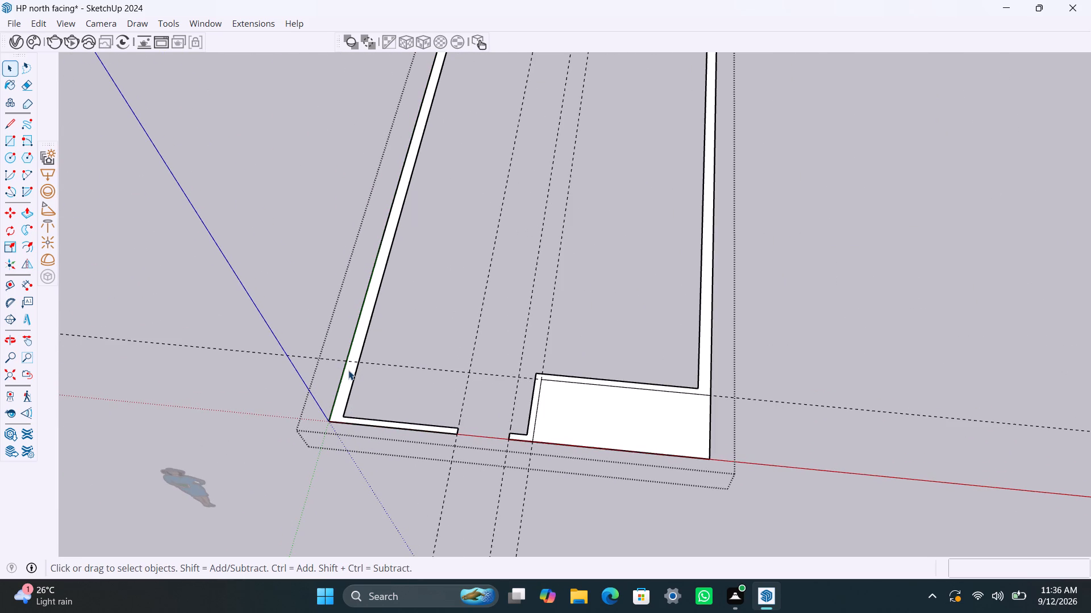
pyautogui.click(349, 370)
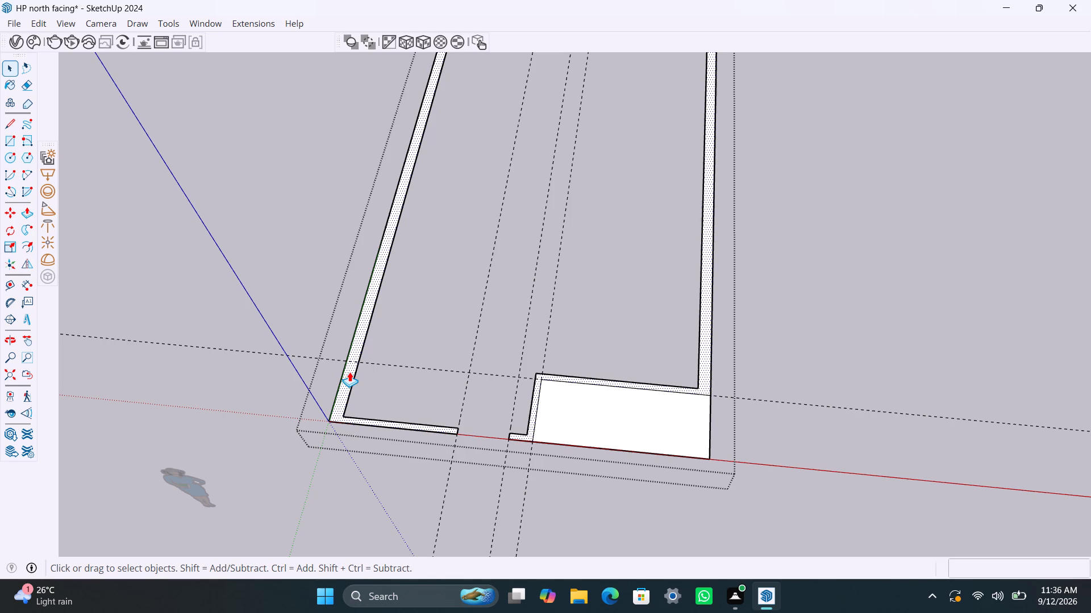
pyautogui.press('p')
pyautogui.click(349, 372)
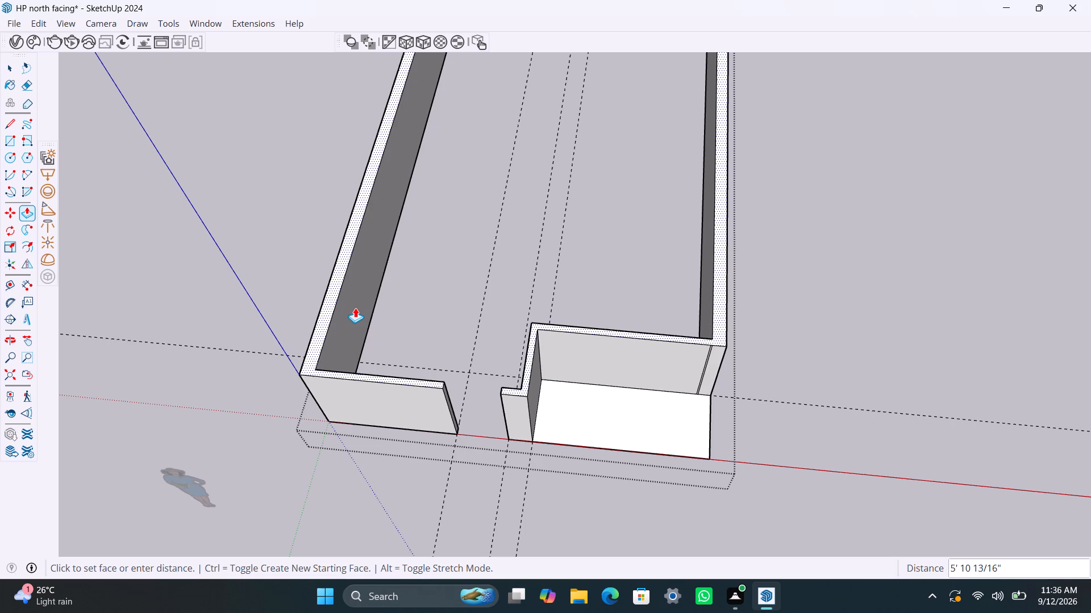
pyautogui.write("10'")
pyautogui.press('Return')
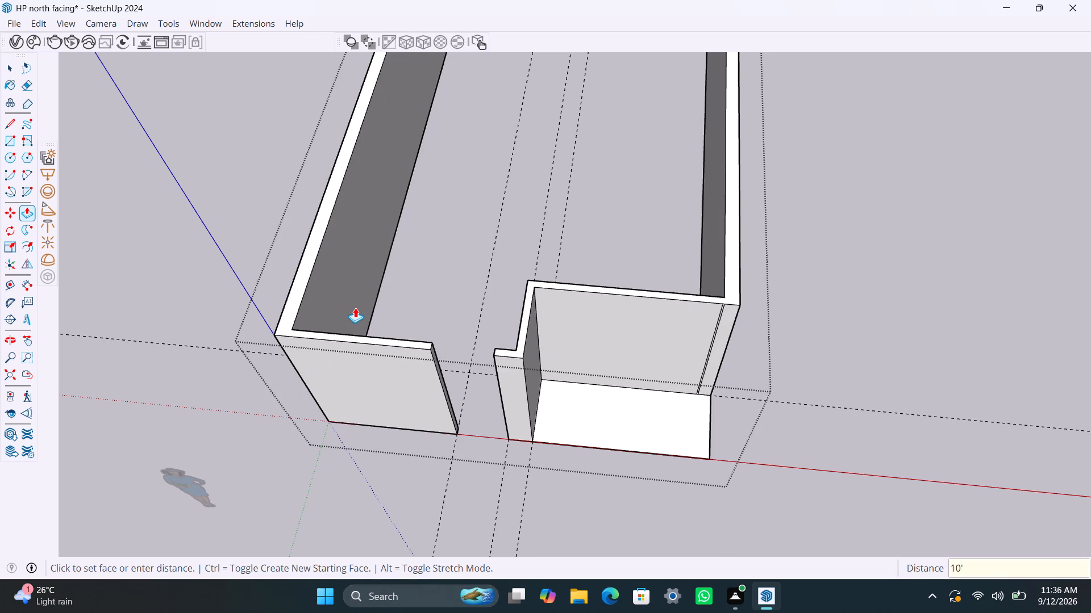
# Delete all guides in the model.
pyautogui.scroll(-2, 453, 279)
pyautogui.scroll(-2, 378, 255)
pyautogui.keyDown('shift'); pyautogui.moveTo(367, 245); pyautogui.dragTo(323, 454, button='middle'); pyautogui.keyUp('shift')
pyautogui.press('space')
pyautogui.moveTo(699, 355); pyautogui.dragTo(702, 347)
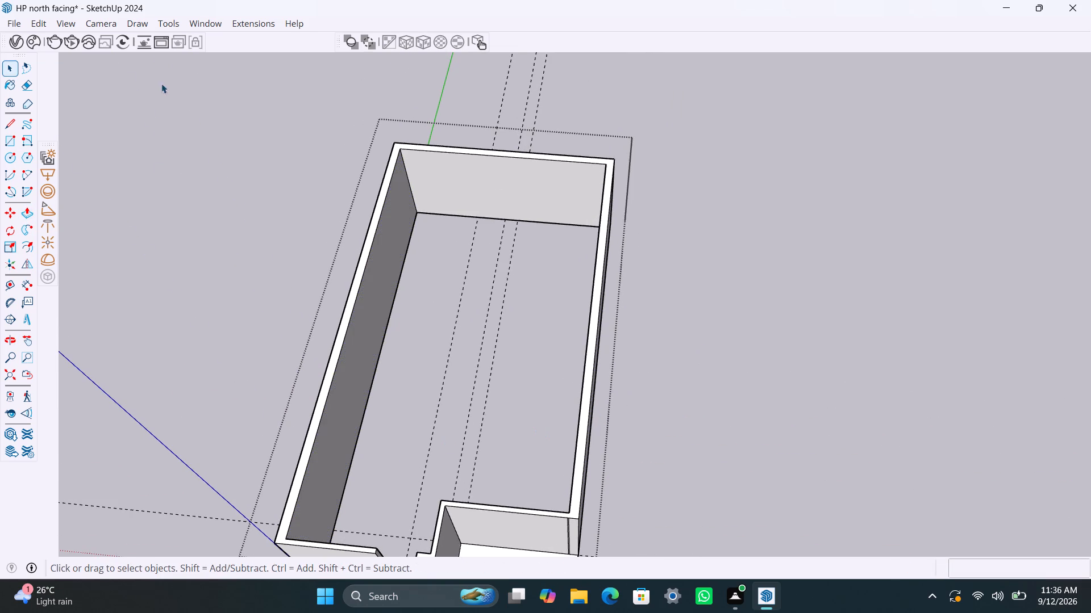
pyautogui.click(39, 18)
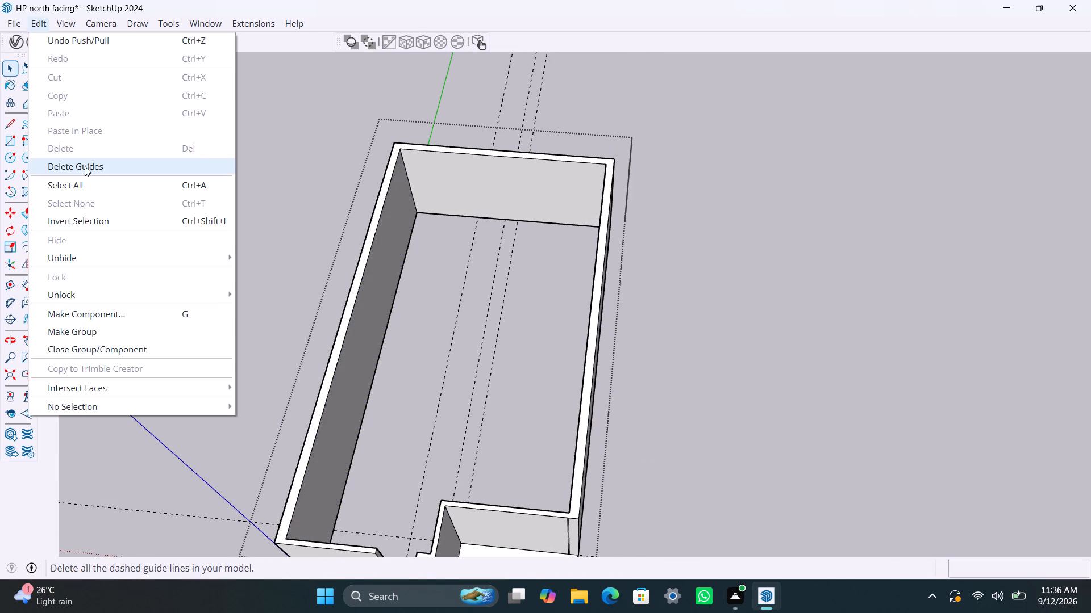
pyautogui.click(85, 166)
# Copy the inner rear corner's vertical edge 10' along the rear wall from the long side opposite the recess, adding another copy 4.5" farther.
pyautogui.scroll(-2, 400, 237)
pyautogui.moveTo(420, 281); pyautogui.dragTo(459, 283, button='middle')
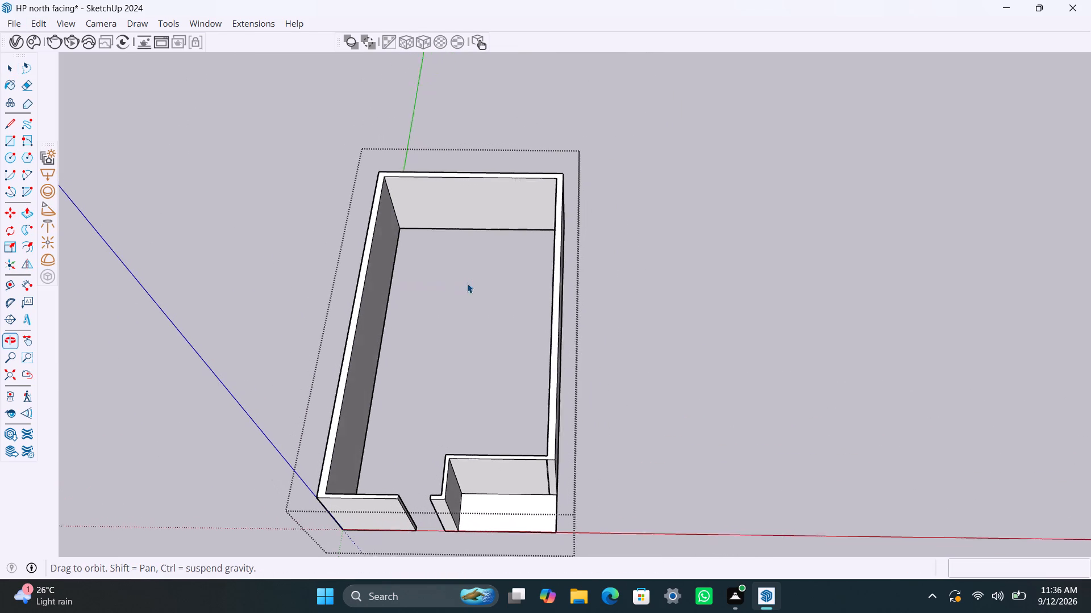
pyautogui.scroll(2, 433, 201)
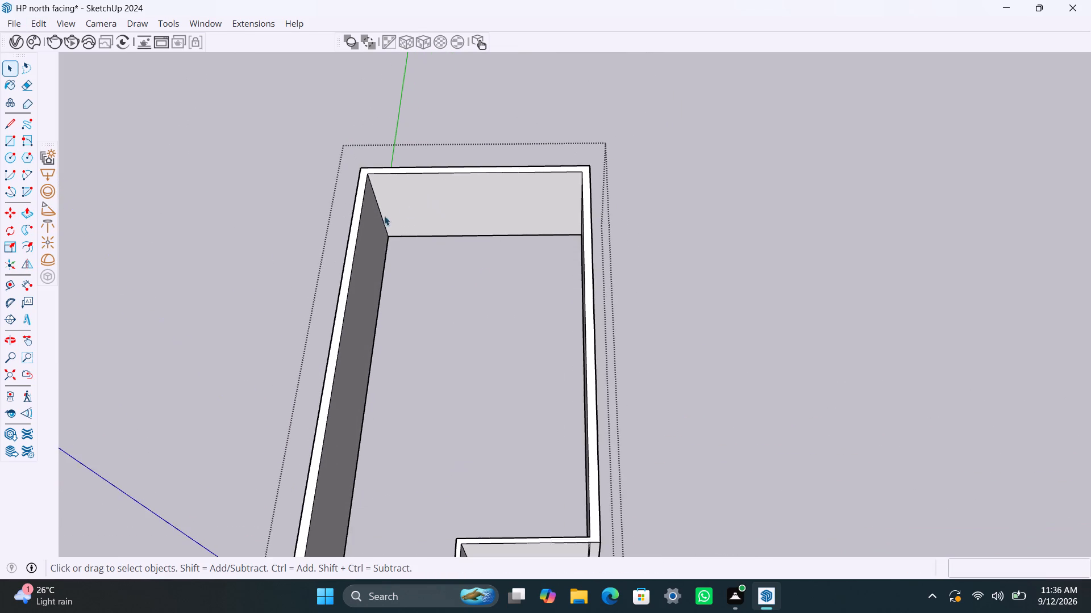
pyautogui.scroll(2, 372, 217)
pyautogui.click(373, 186)
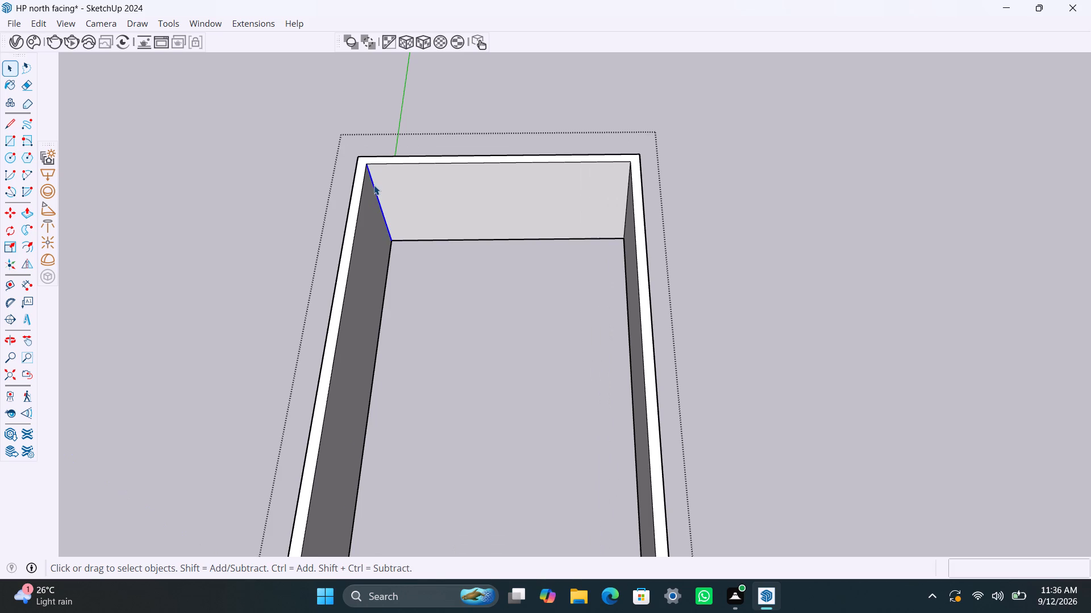
pyautogui.press('m')
pyautogui.click(369, 166)
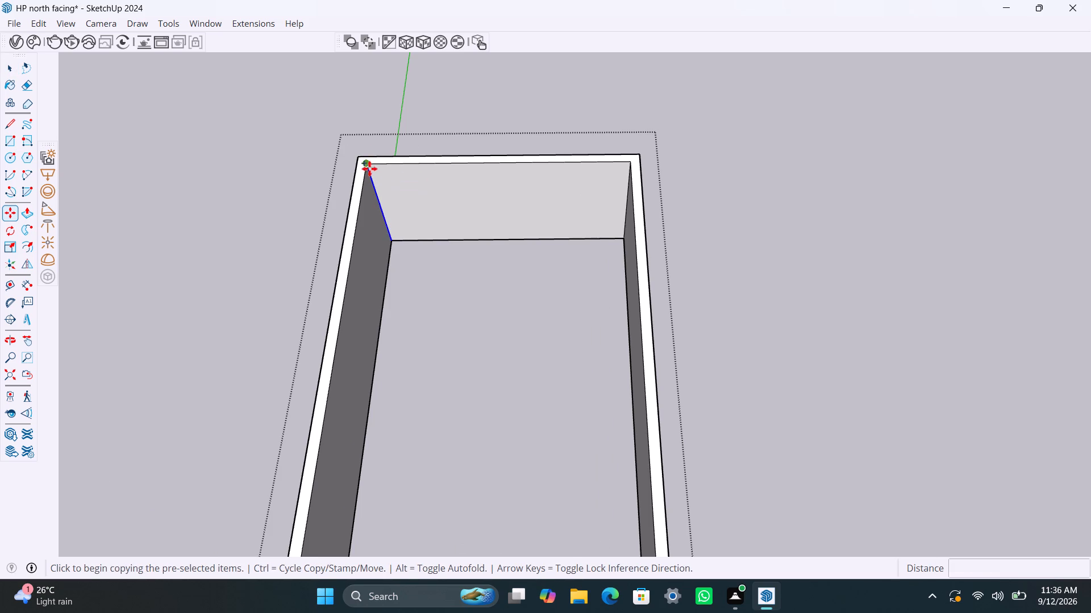
pyautogui.write("10'")
pyautogui.press('Return')
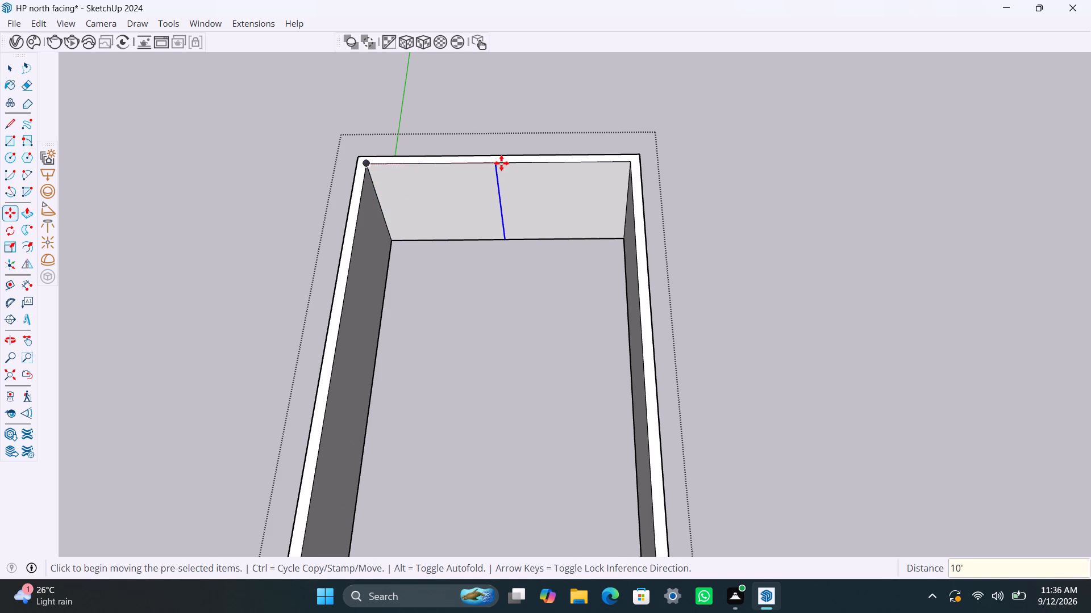
pyautogui.click(499, 162)
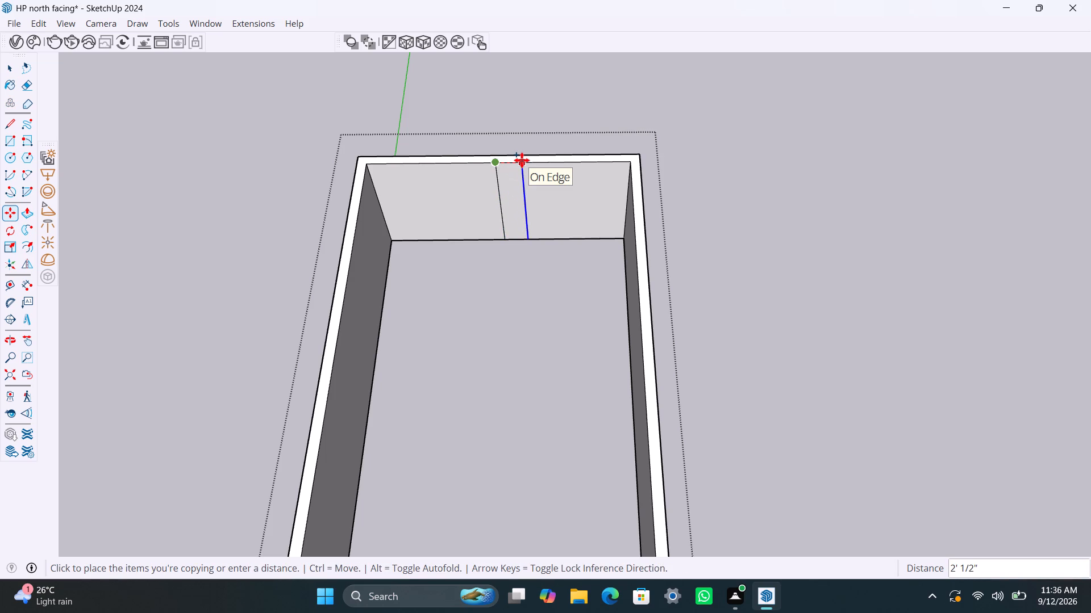
pyautogui.write('4.5"')
pyautogui.press('Return')
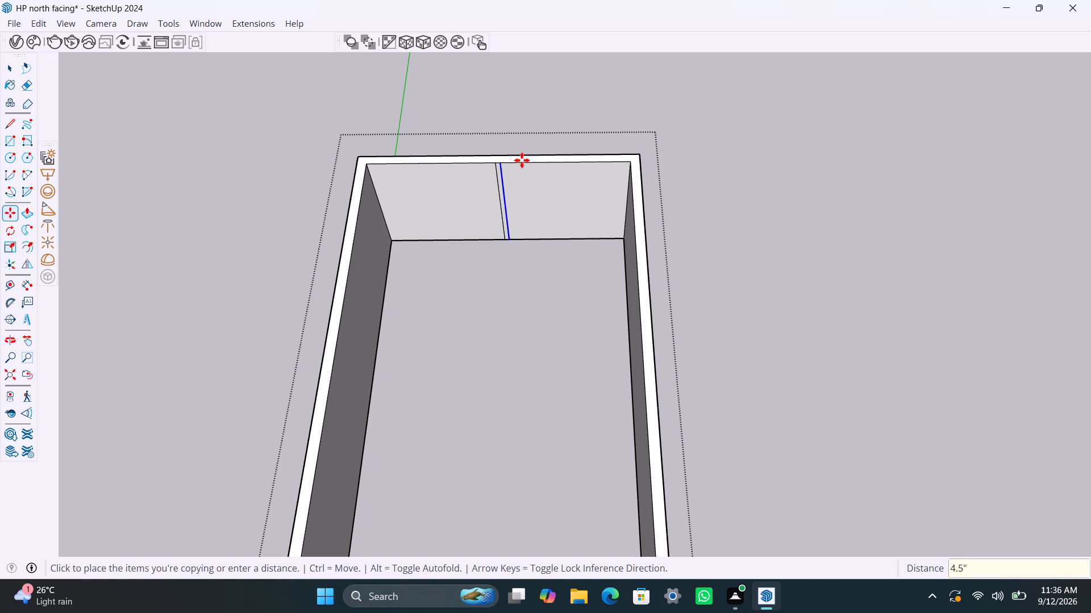
# Copy the same corner edge 10' along the long side wall toward the front, adding another copy 4.5" farther.
pyautogui.press('space')
pyautogui.click(372, 178)
pyautogui.press('m')
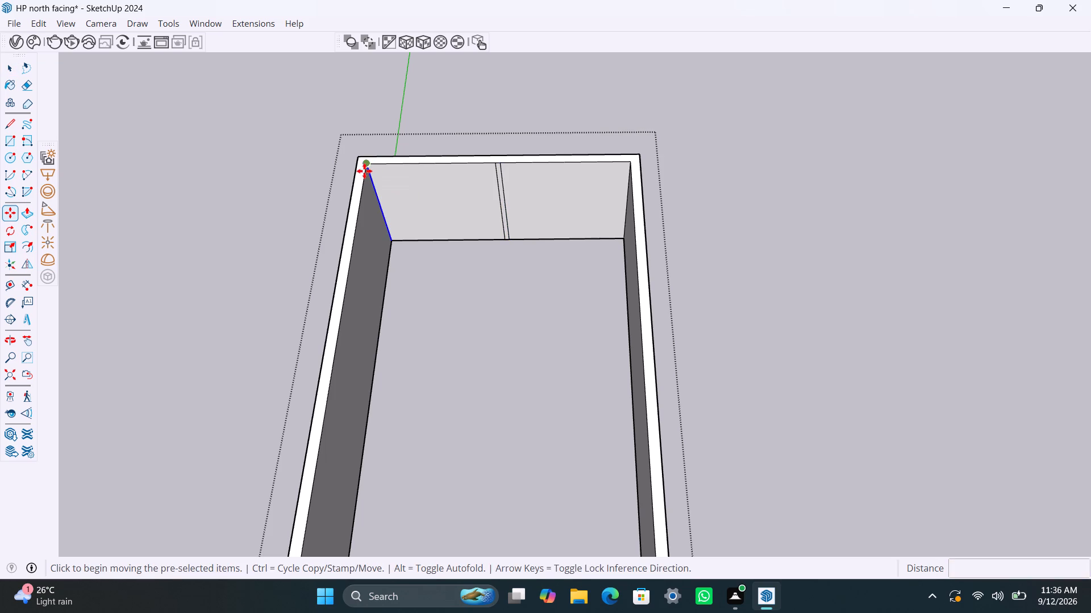
pyautogui.moveTo(367, 166); pyautogui.dragTo(368, 172)
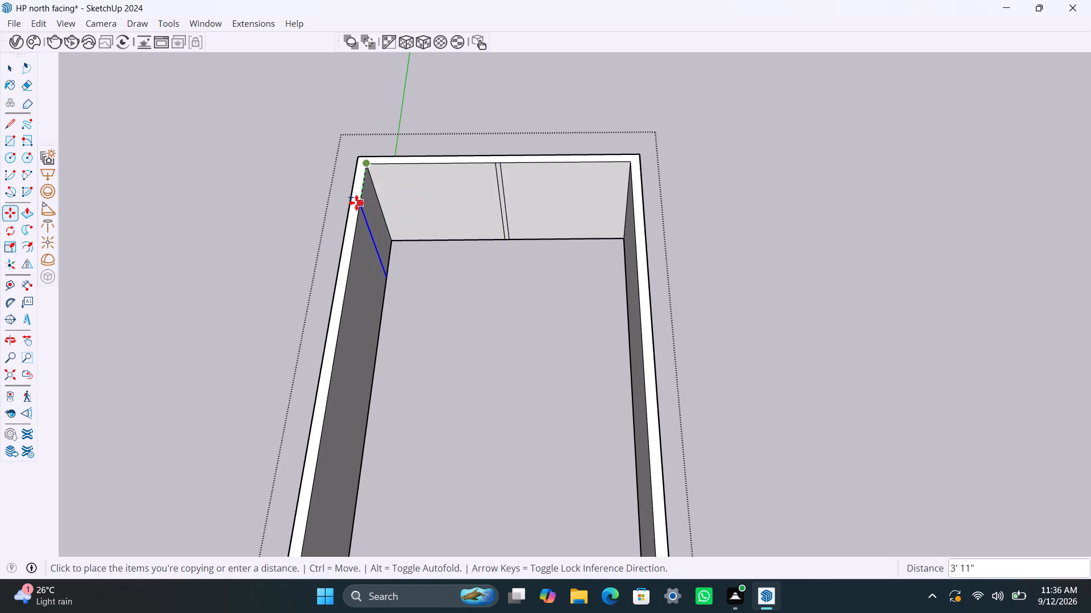
pyautogui.write("10'")
pyautogui.press('Return')
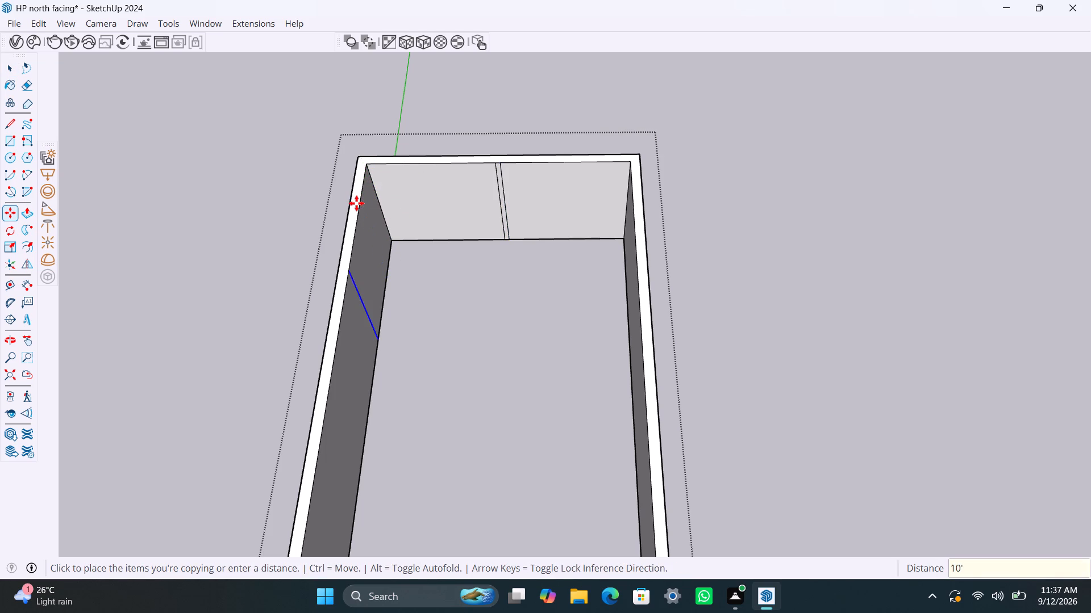
pyautogui.click(347, 271)
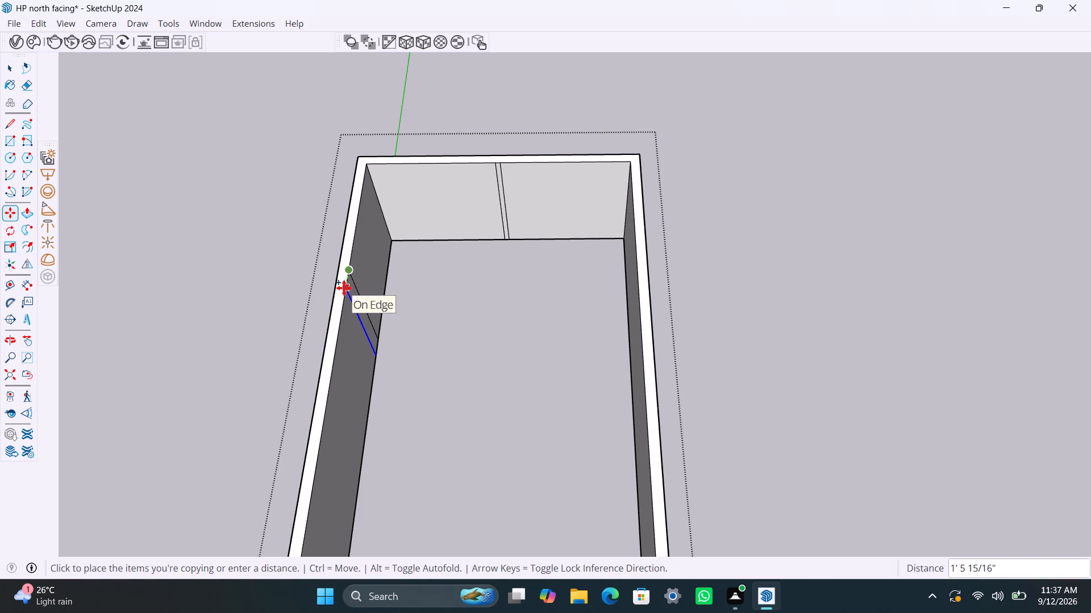
pyautogui.write('4.5"')
pyautogui.press('Return')
pyautogui.press('space')
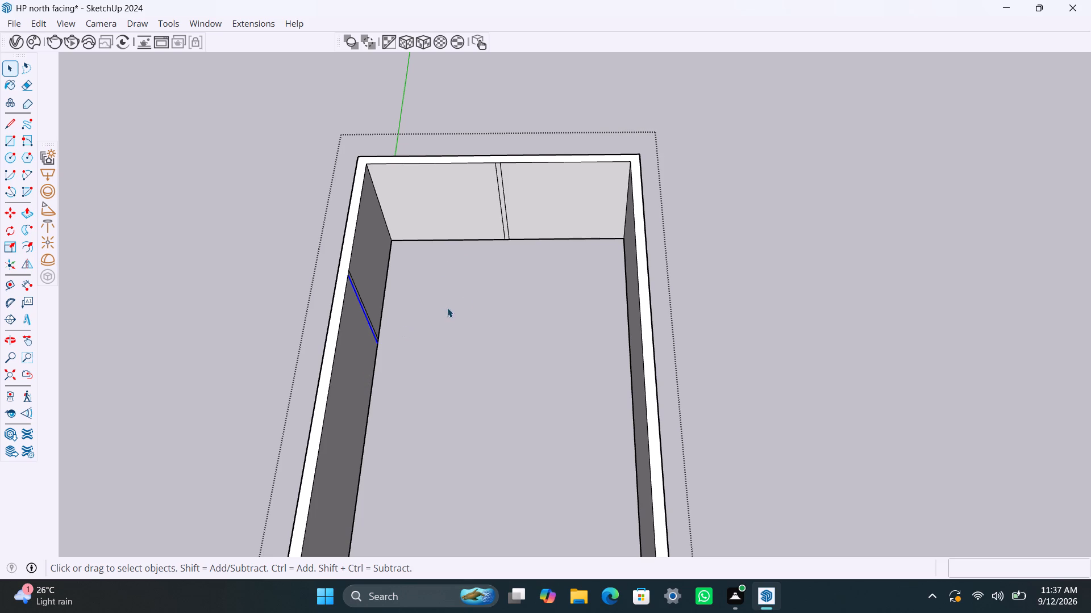
# Push/Pull the 4.5" strip on the rear wall 10' 4 1/2" toward the front, level with the side wall's strip.
pyautogui.scroll(-1, 449, 299)
pyautogui.scroll(3, 491, 249)
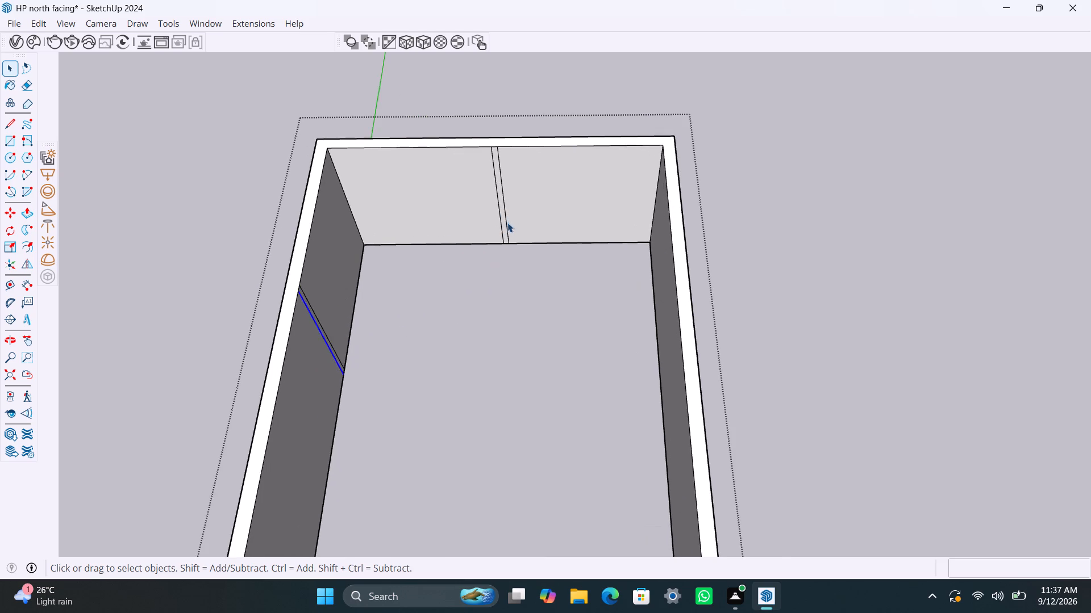
pyautogui.scroll(6, 507, 223)
pyautogui.click(499, 196)
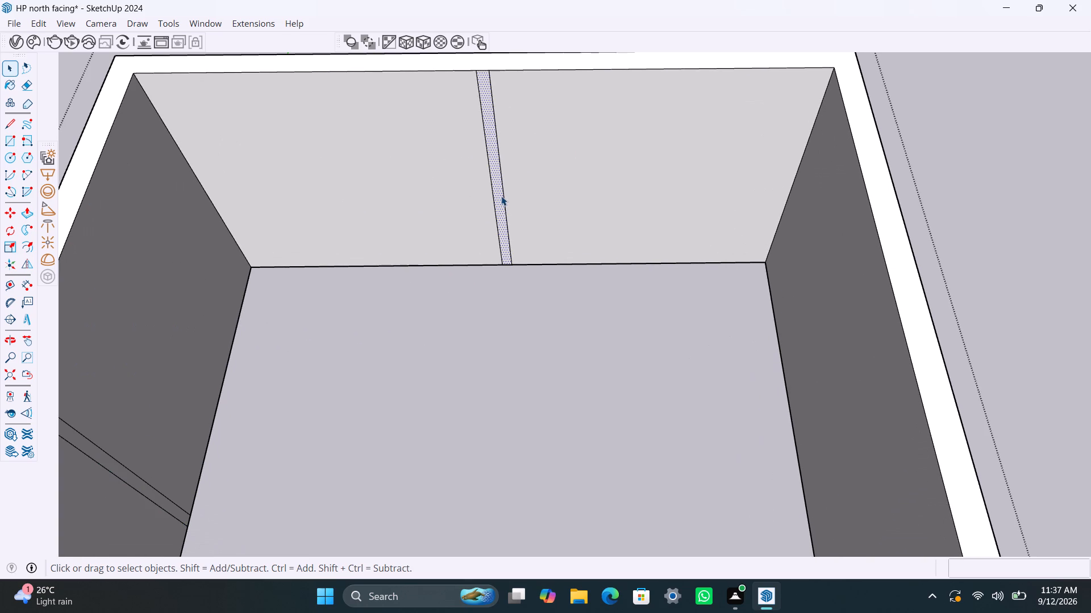
pyautogui.press('p')
pyautogui.moveTo(501, 196); pyautogui.dragTo(187, 493)
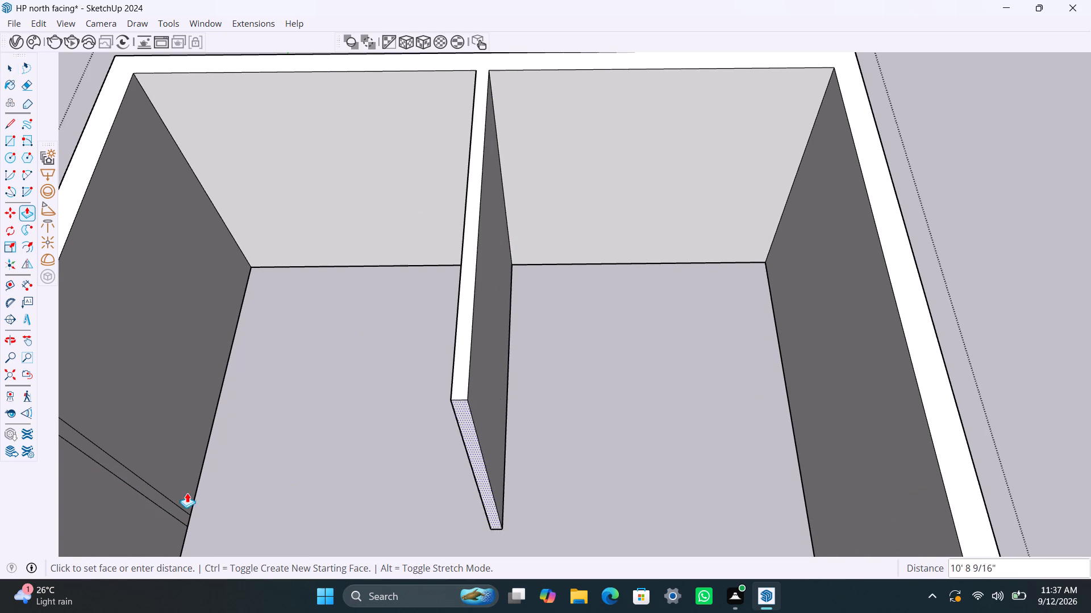
pyautogui.moveTo(187, 493); pyautogui.dragTo(136, 489)
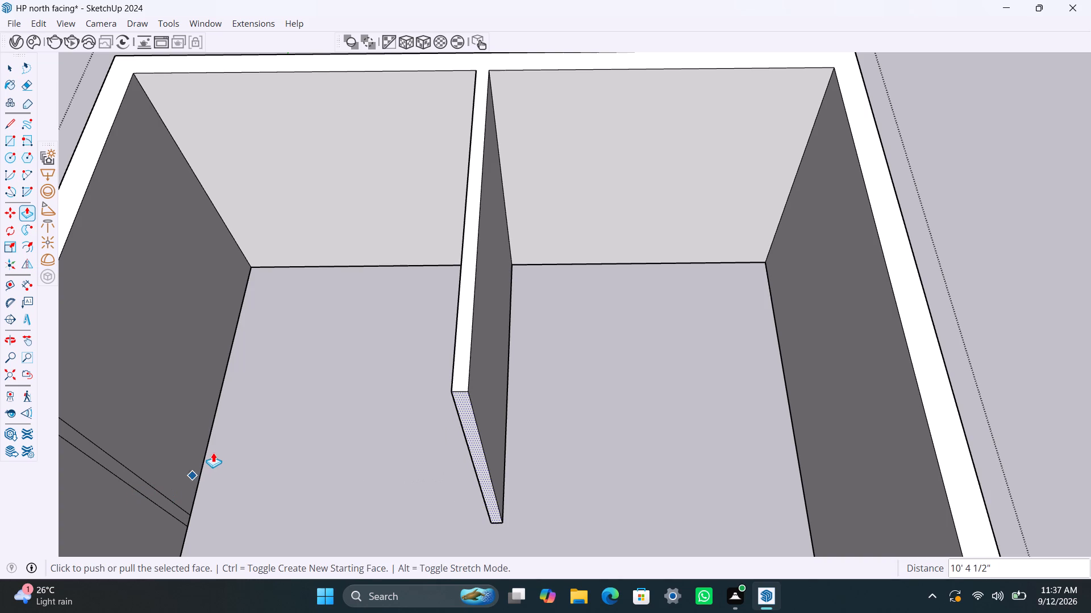
# Push/Pull the 4.5" strip on the long side wall 4' into the interior toward the new partition.
pyautogui.scroll(-7, 219, 384)
pyautogui.keyDown('shift'); pyautogui.moveTo(286, 413); pyautogui.dragTo(452, 391, button='middle'); pyautogui.keyUp('shift')
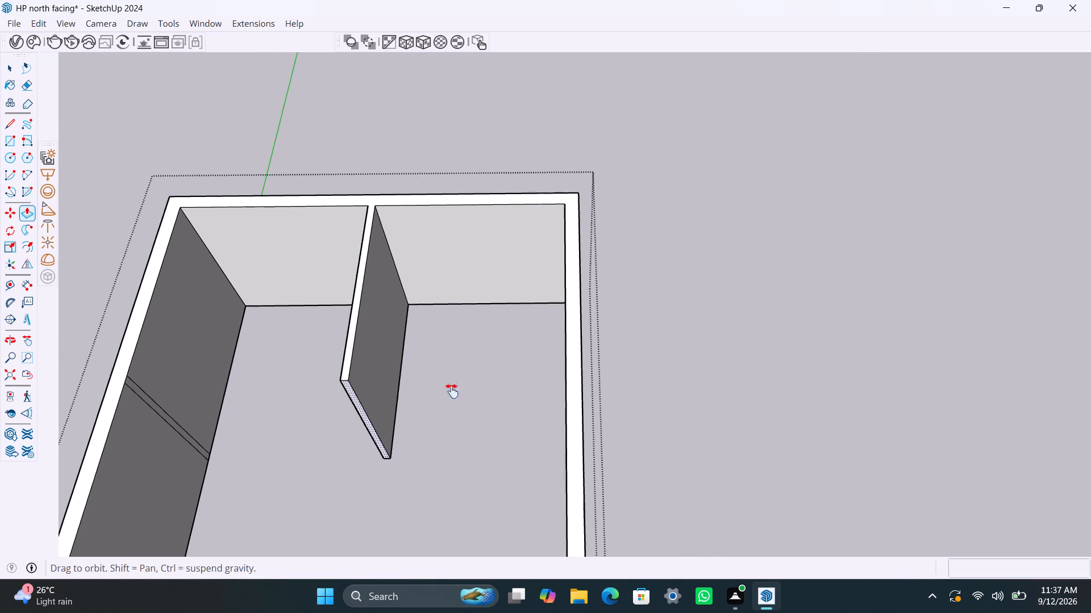
pyautogui.keyDown('shift'); pyautogui.moveTo(452, 391); pyautogui.dragTo(473, 389, button='middle'); pyautogui.keyUp('shift')
pyautogui.scroll(10, 315, 413)
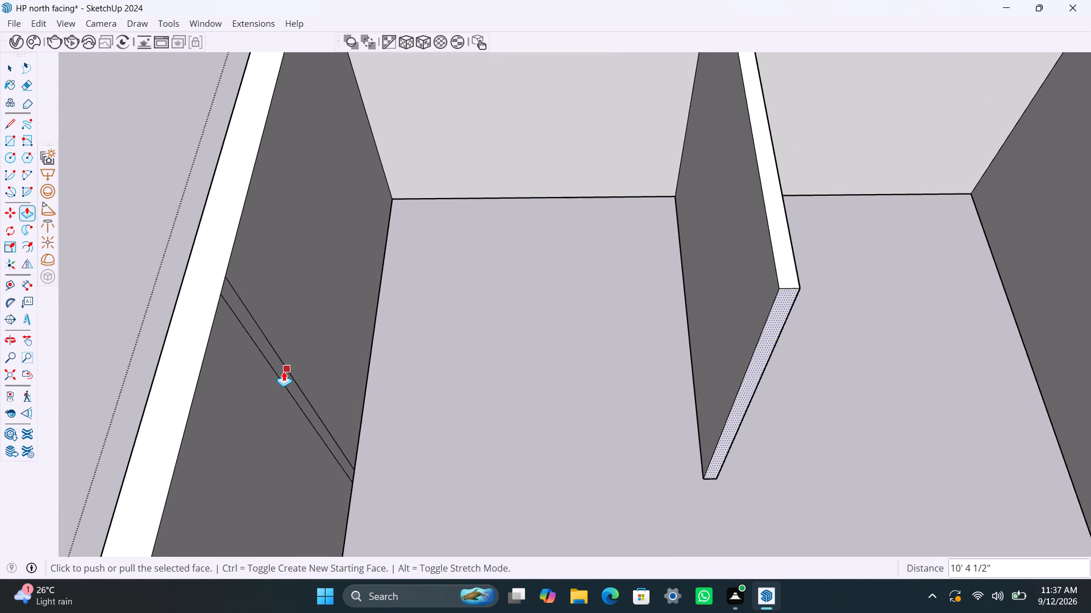
pyautogui.press('space')
pyautogui.click(289, 377)
pyautogui.press('p')
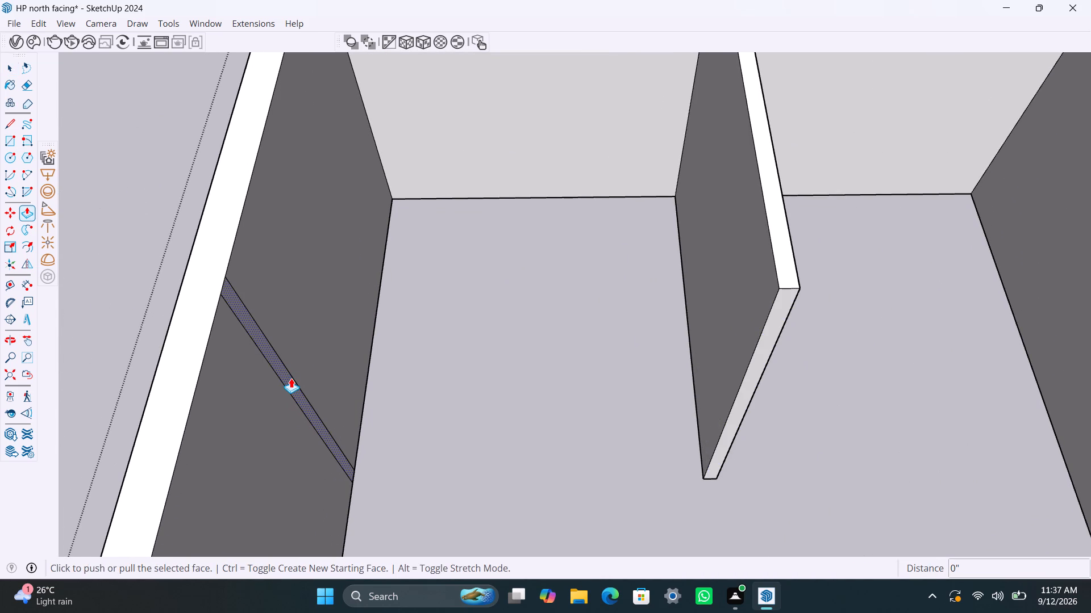
pyautogui.moveTo(291, 378); pyautogui.dragTo(426, 399)
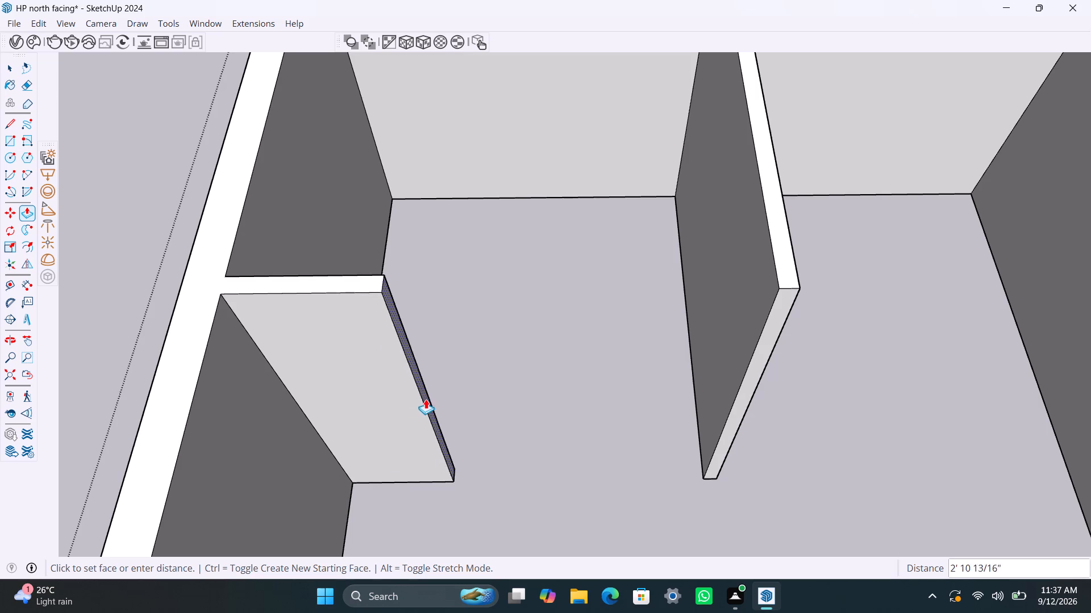
pyautogui.moveTo(426, 399); pyautogui.dragTo(434, 402)
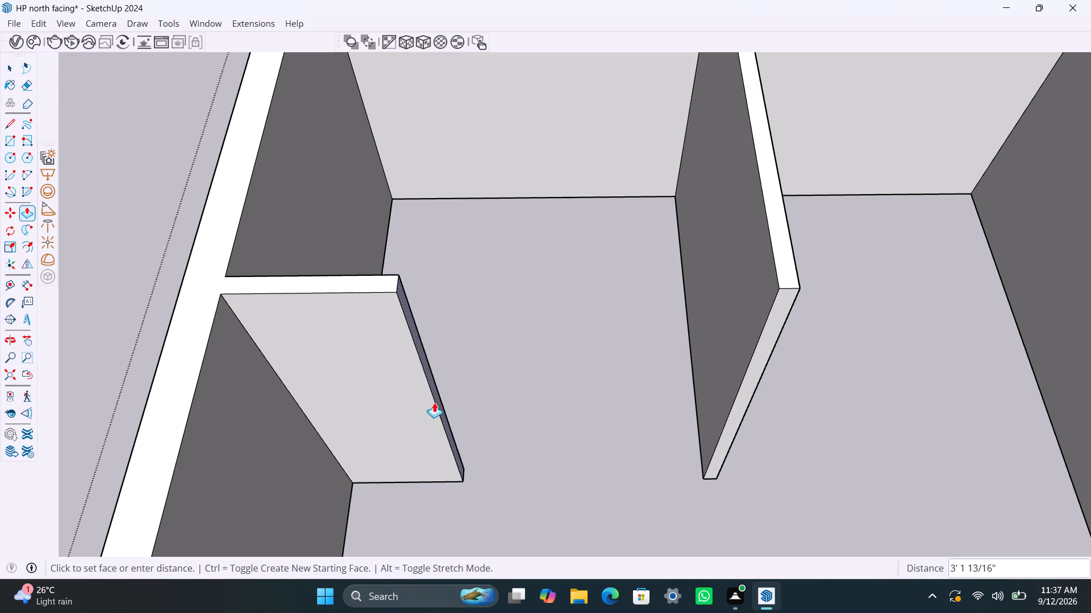
pyautogui.moveTo(434, 402); pyautogui.dragTo(447, 408)
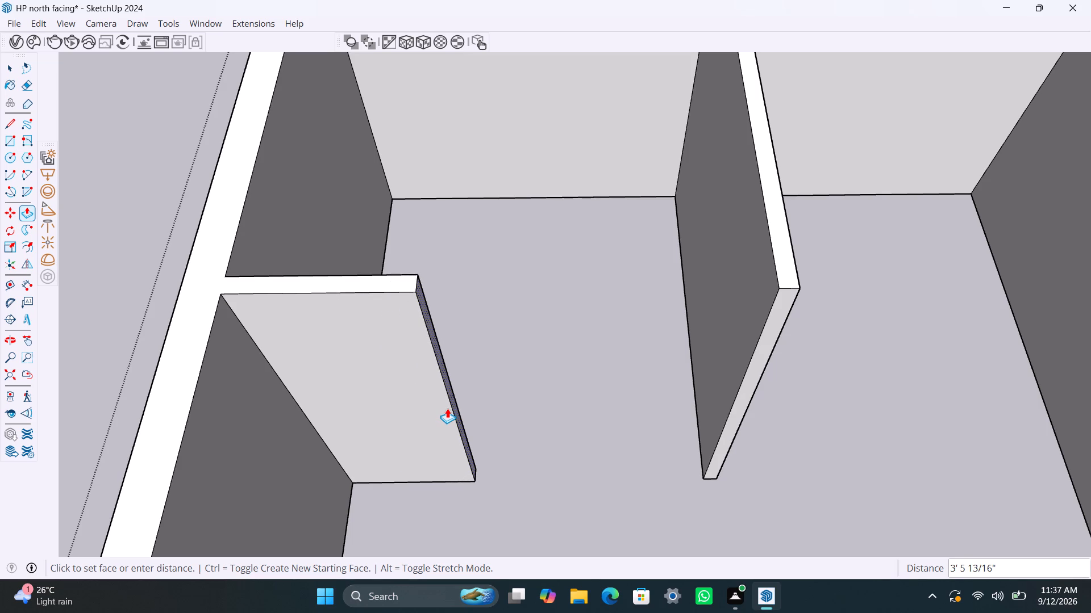
pyautogui.moveTo(447, 408); pyautogui.dragTo(462, 420)
pyautogui.press('4')
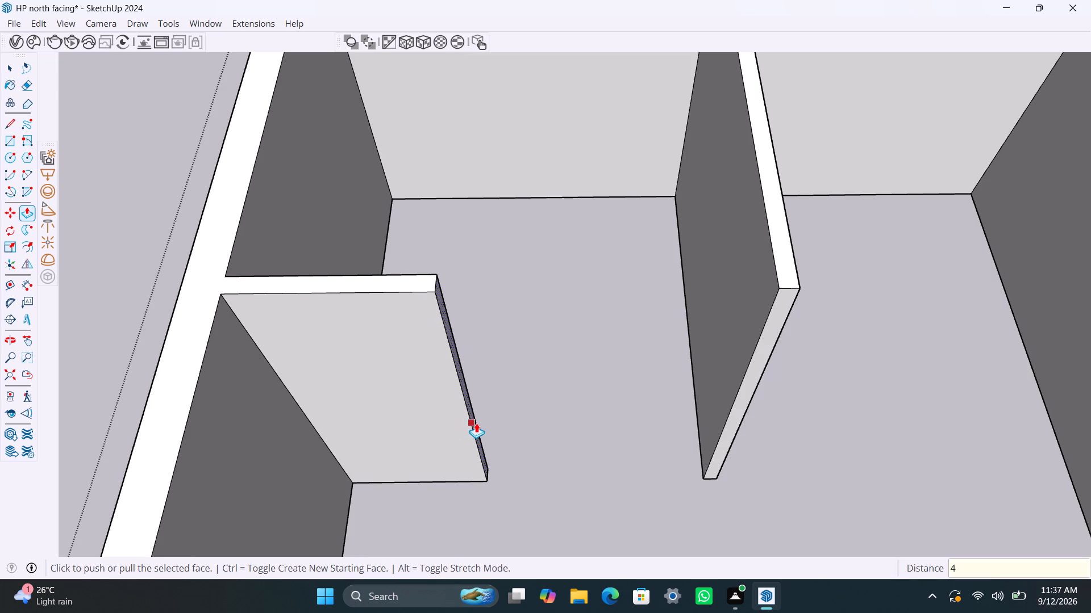
pyautogui.press("'")
pyautogui.press('Return')
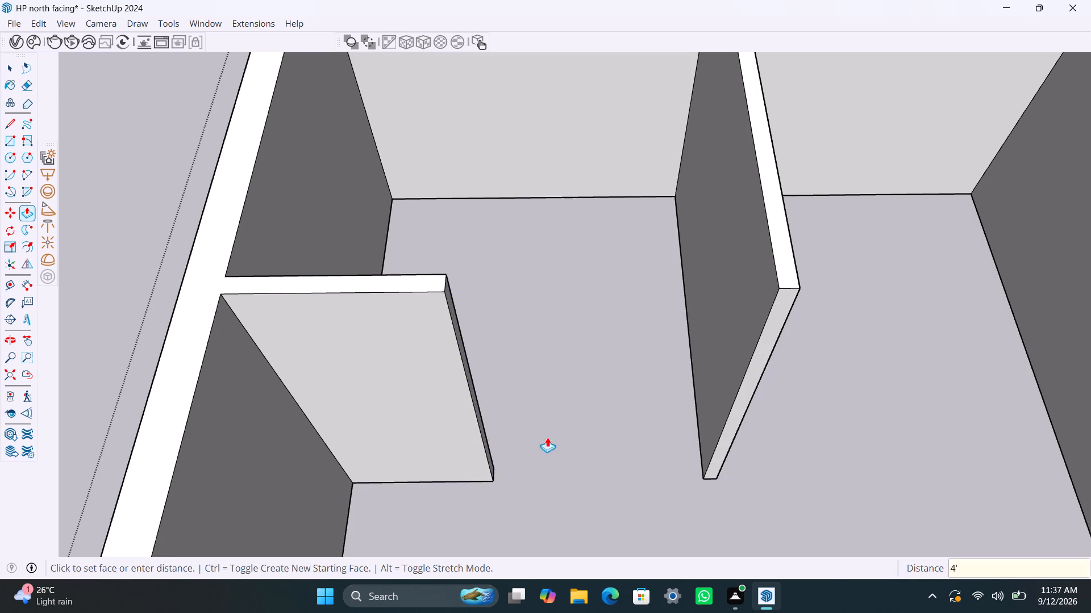
pyautogui.press('space')
# Copy the long partition's free-end vertical edge 4.5" back along its face on the side of the 4' stub wall.
pyautogui.scroll(2, 704, 414)
pyautogui.moveTo(679, 448); pyautogui.dragTo(794, 461, button='middle')
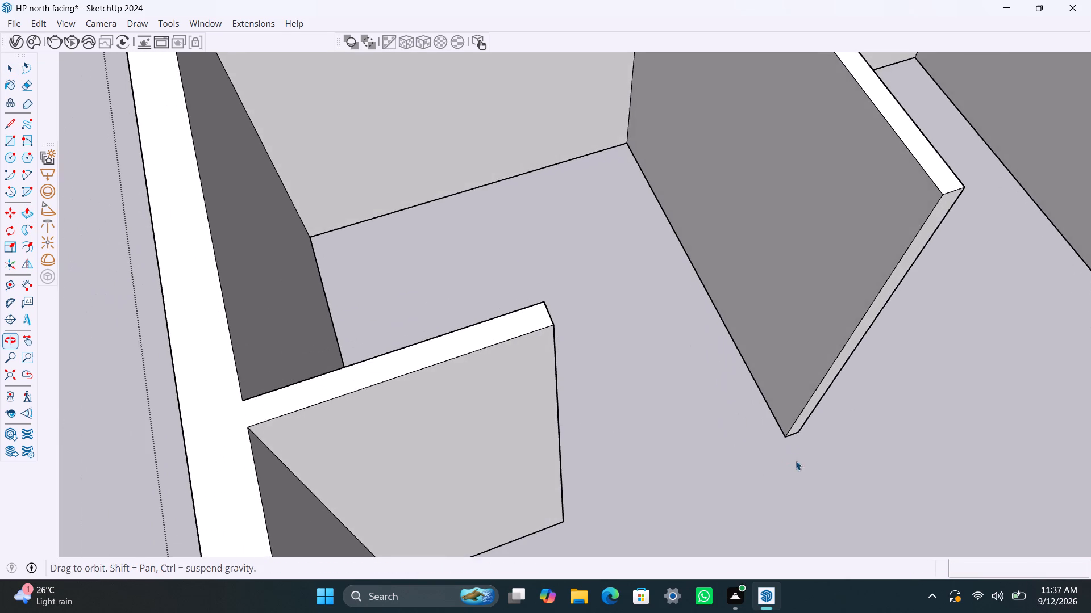
pyautogui.scroll(3, 788, 401)
pyautogui.click(806, 409)
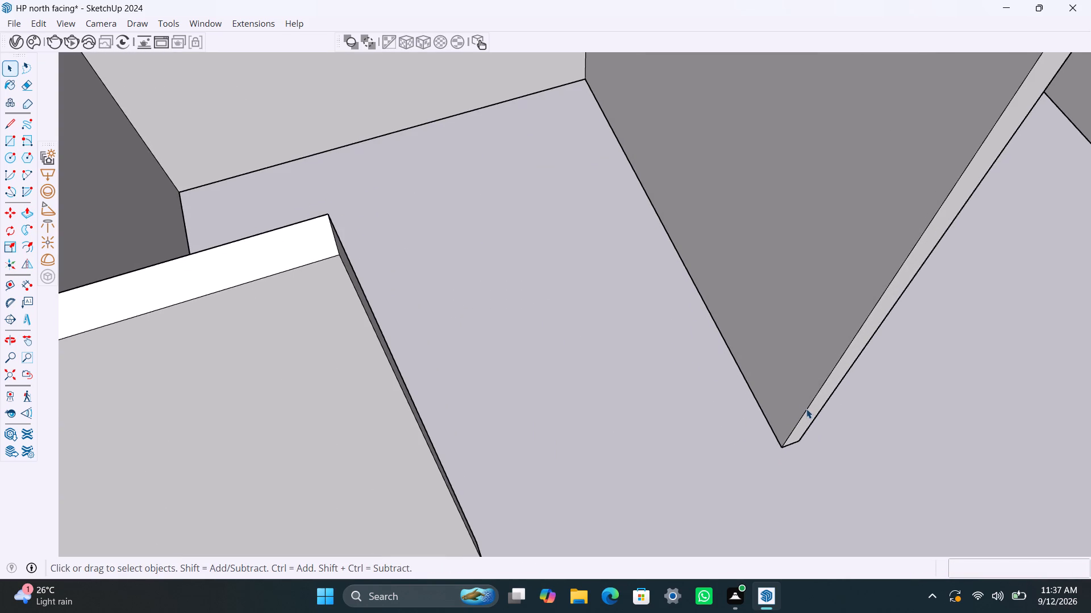
pyautogui.press('m')
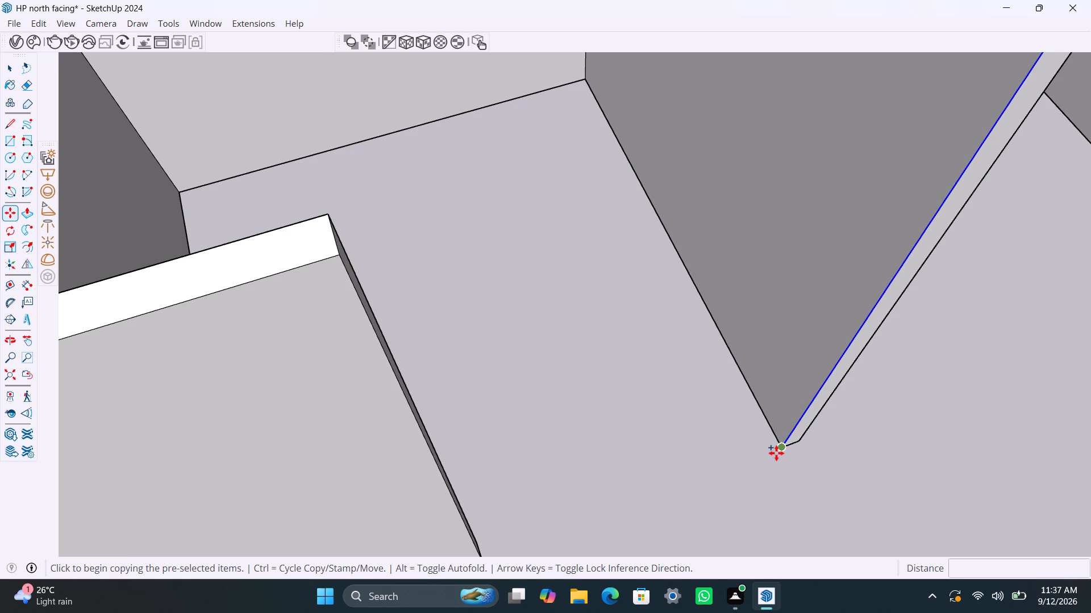
pyautogui.click(778, 443)
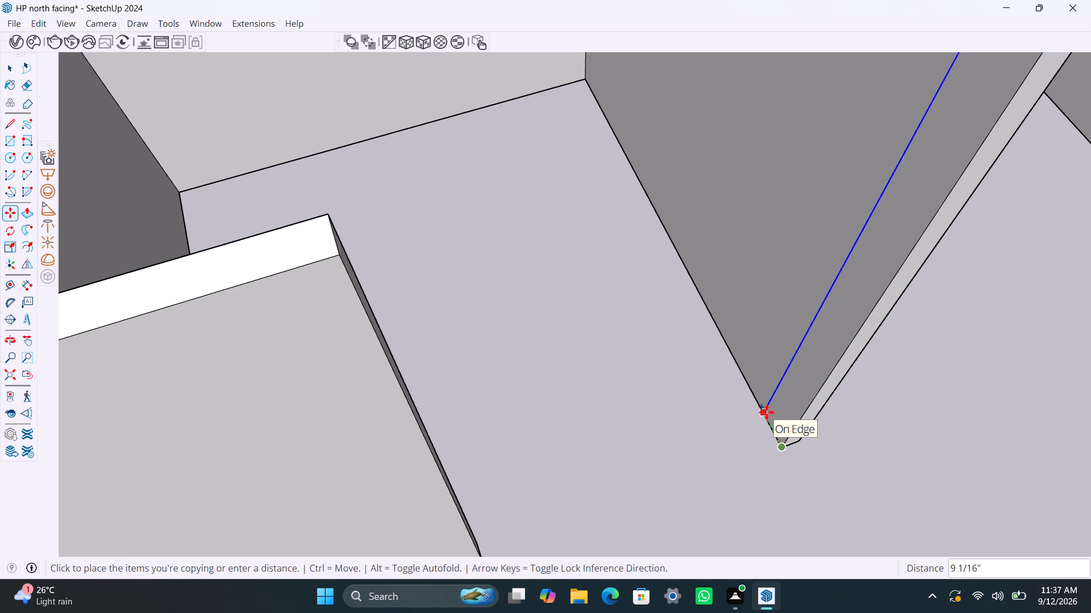
pyautogui.write('4.5"')
pyautogui.press('Return')
pyautogui.press('space')
# Push/Pull the new 4.5" strip at the partition's free end 1' toward the 4' stub wall.
pyautogui.click(802, 396)
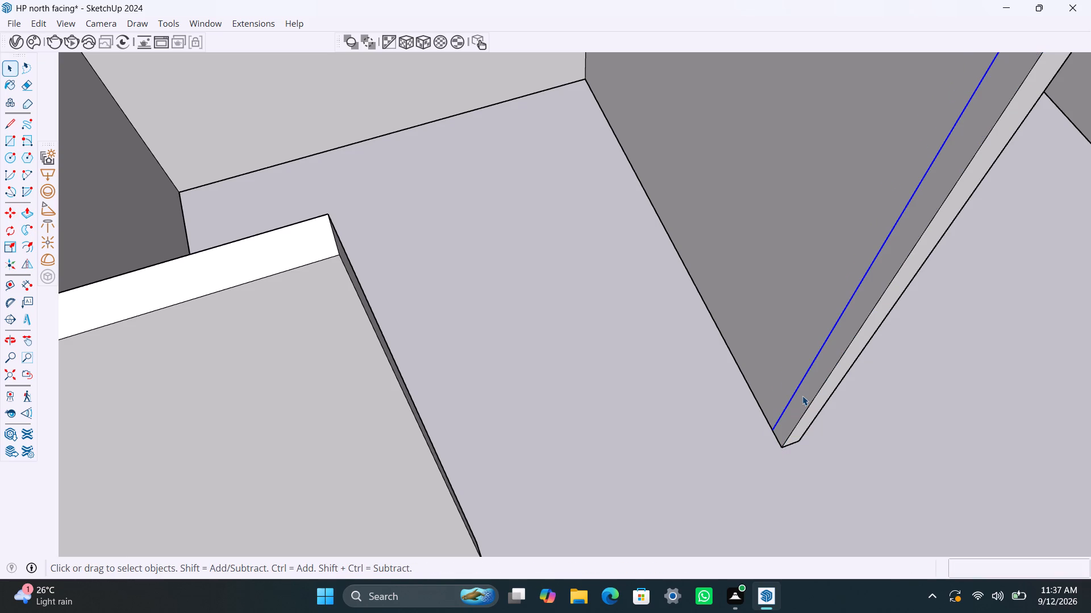
pyautogui.press('p')
pyautogui.moveTo(808, 395); pyautogui.dragTo(798, 416)
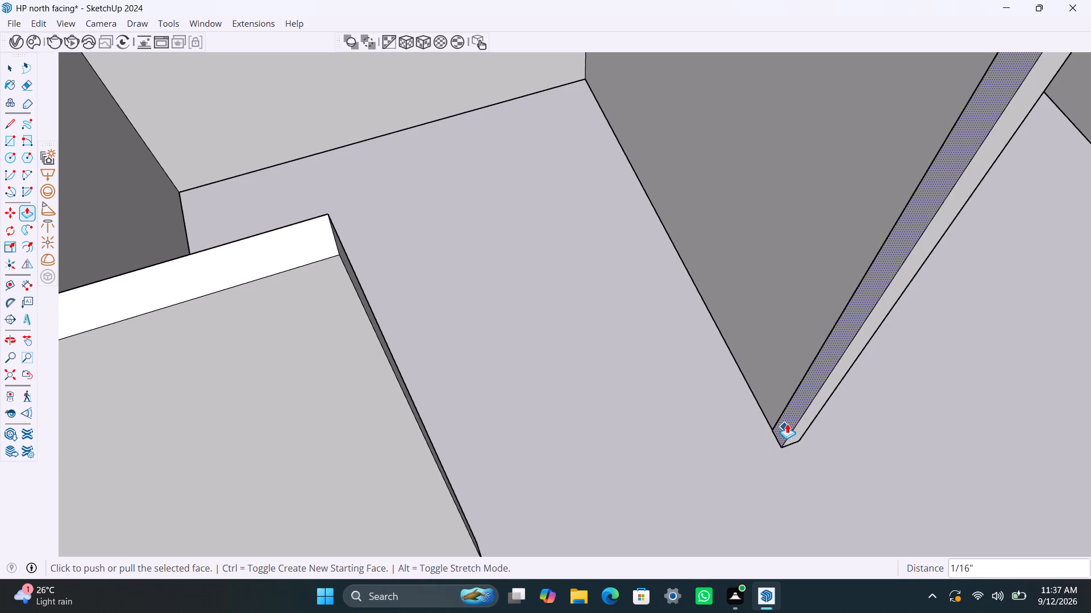
pyautogui.hotkey('ctrl', 'z')
pyautogui.moveTo(788, 421); pyautogui.dragTo(751, 442)
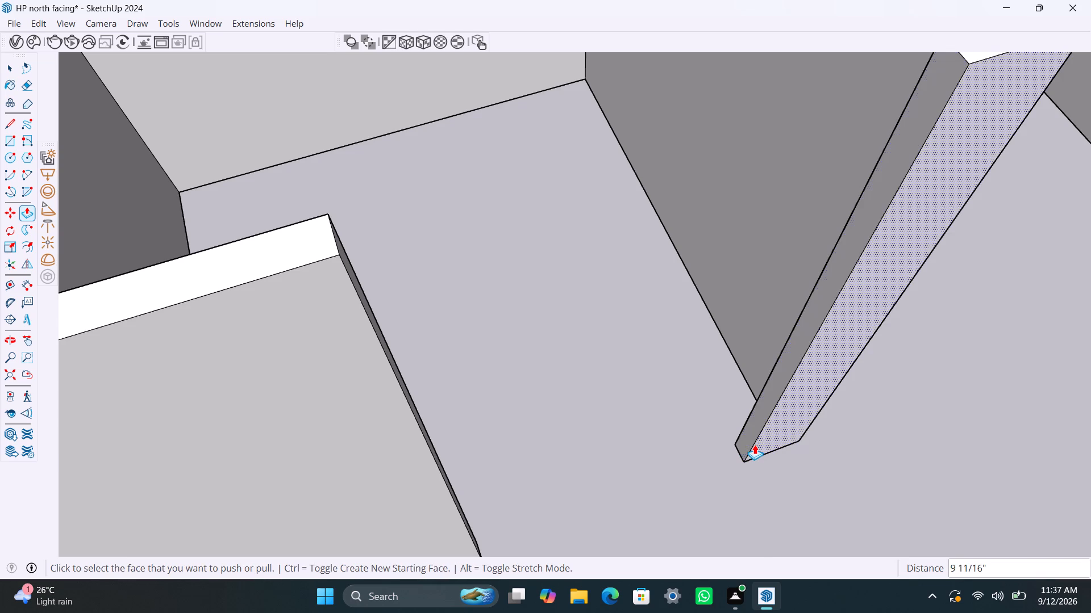
pyautogui.write("1'")
pyautogui.press('Return')
pyautogui.press('space')
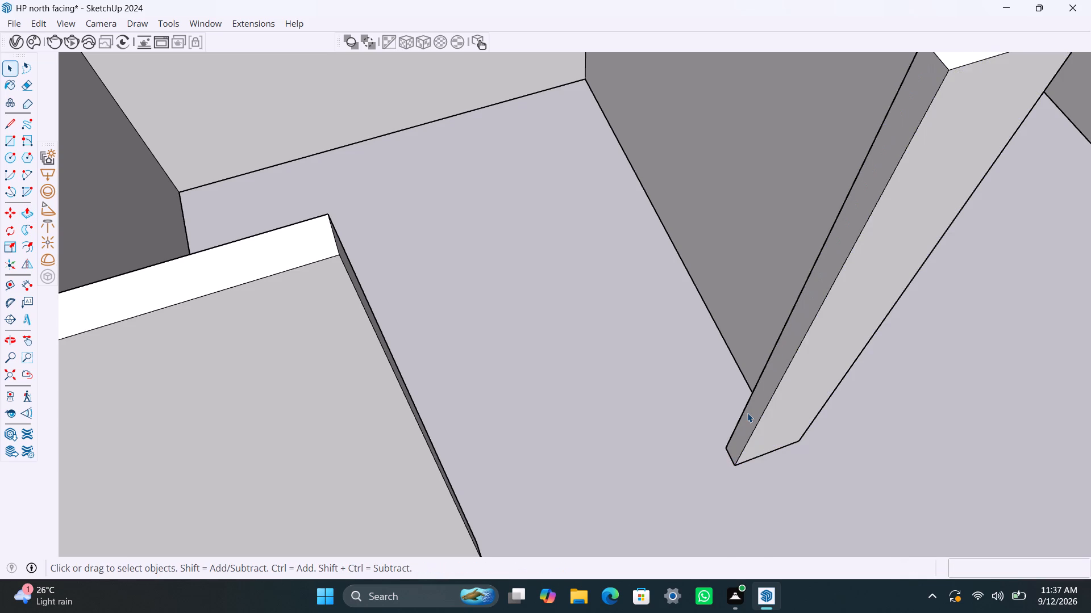
# Copy the free-end vertical edge on the partition's opposite face 4.5" back toward the rear wall.
pyautogui.scroll(-8, 696, 388)
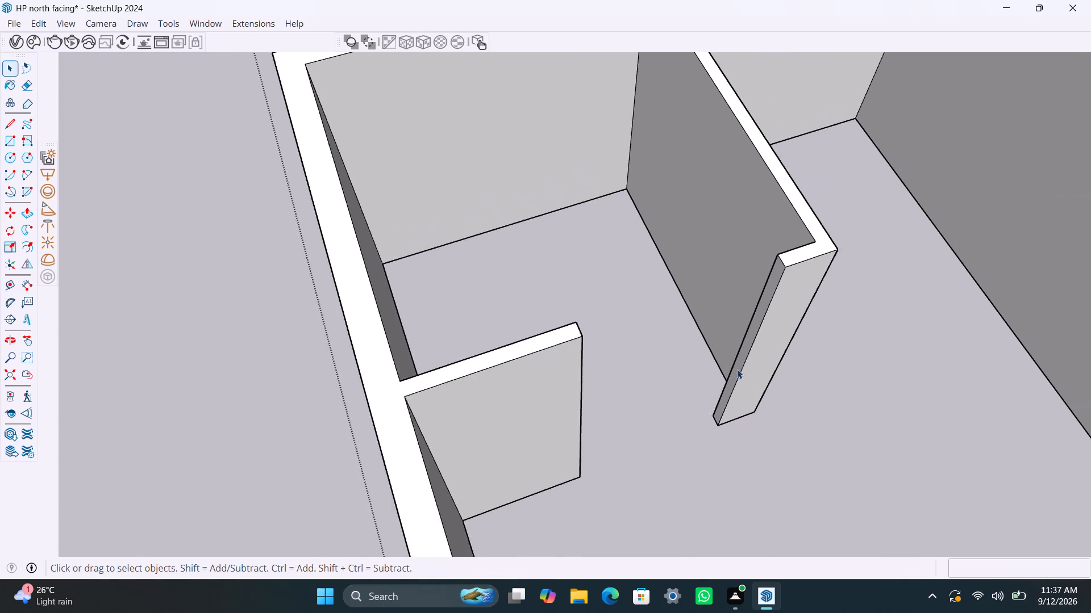
pyautogui.scroll(-3, 694, 426)
pyautogui.moveTo(694, 463); pyautogui.dragTo(452, 412, button='middle')
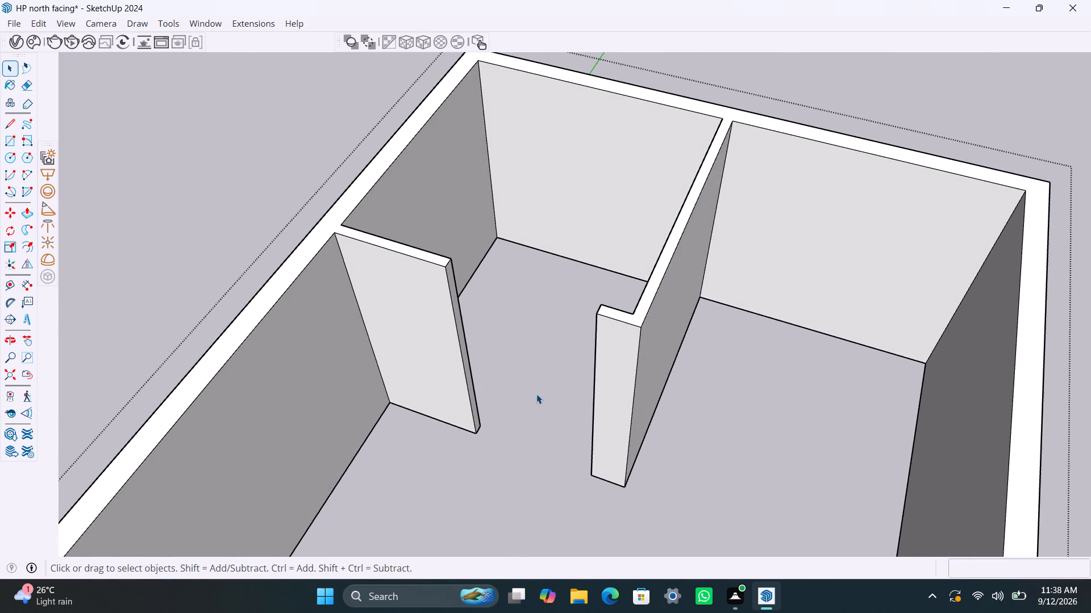
pyautogui.scroll(-5, 599, 370)
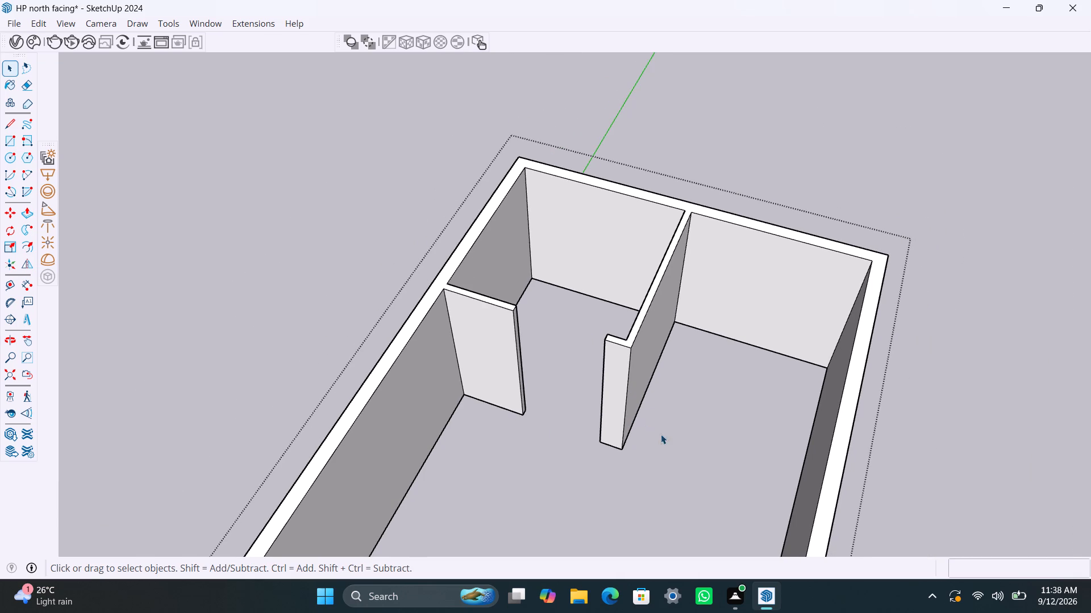
pyautogui.scroll(1, 639, 423)
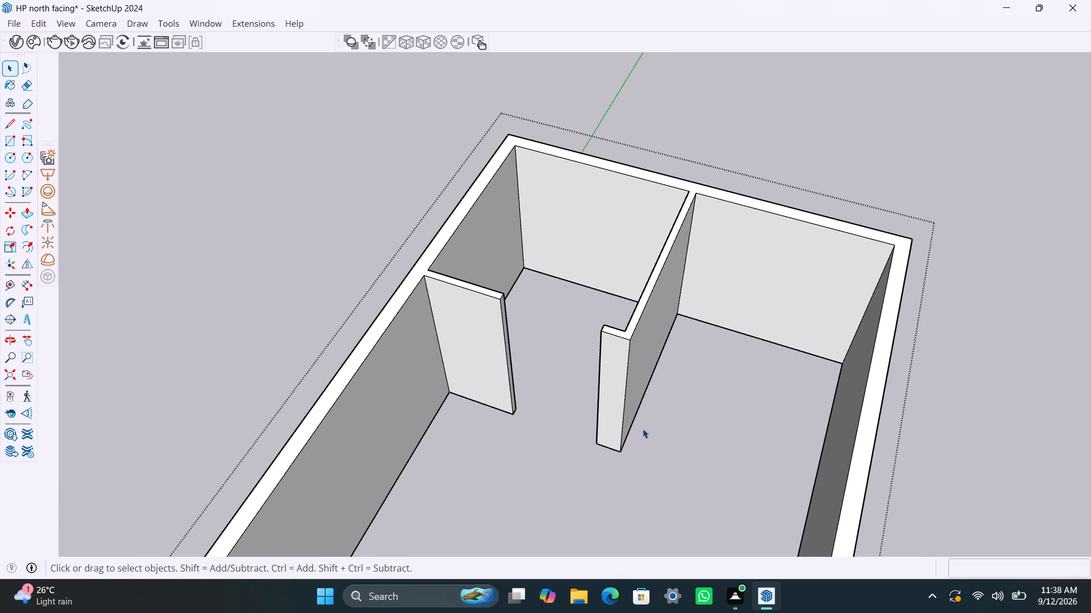
pyautogui.moveTo(631, 448); pyautogui.dragTo(447, 475, button='middle')
pyautogui.scroll(3, 539, 434)
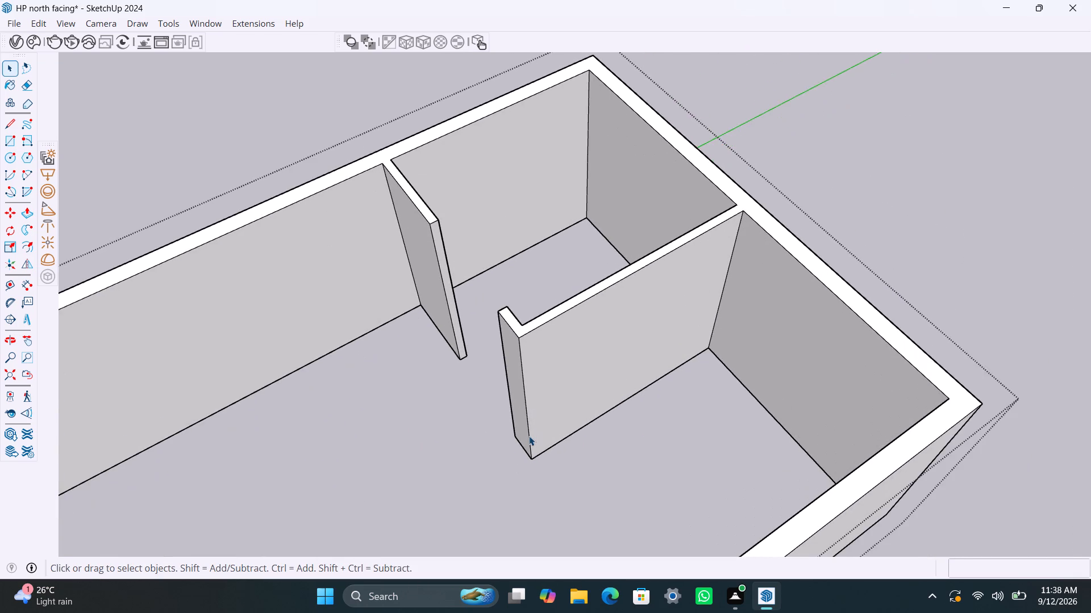
pyautogui.scroll(1, 529, 436)
pyautogui.click(529, 435)
pyautogui.press('m')
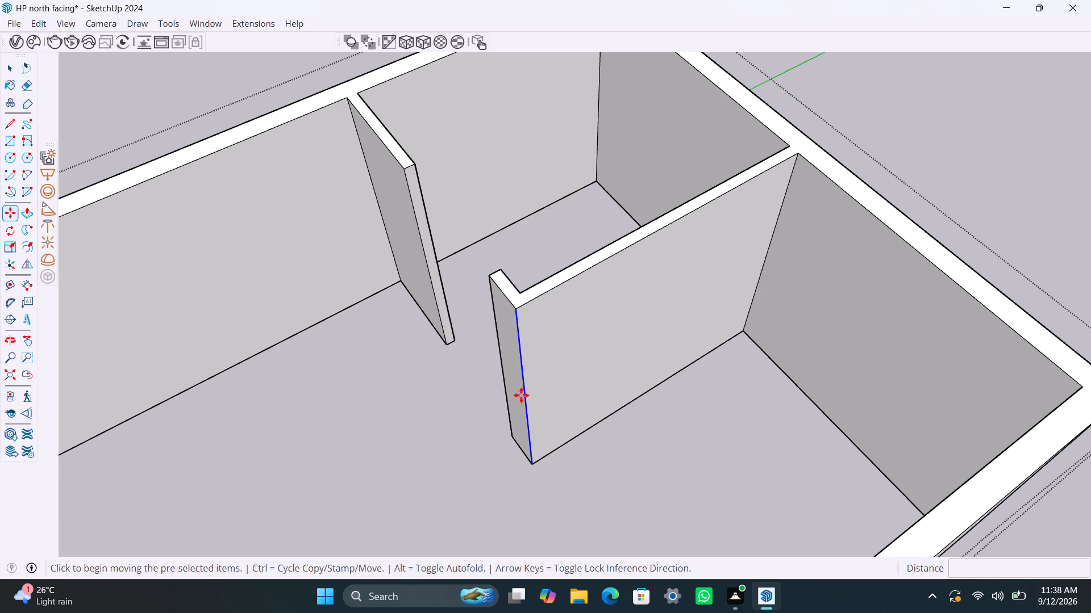
pyautogui.click(517, 304)
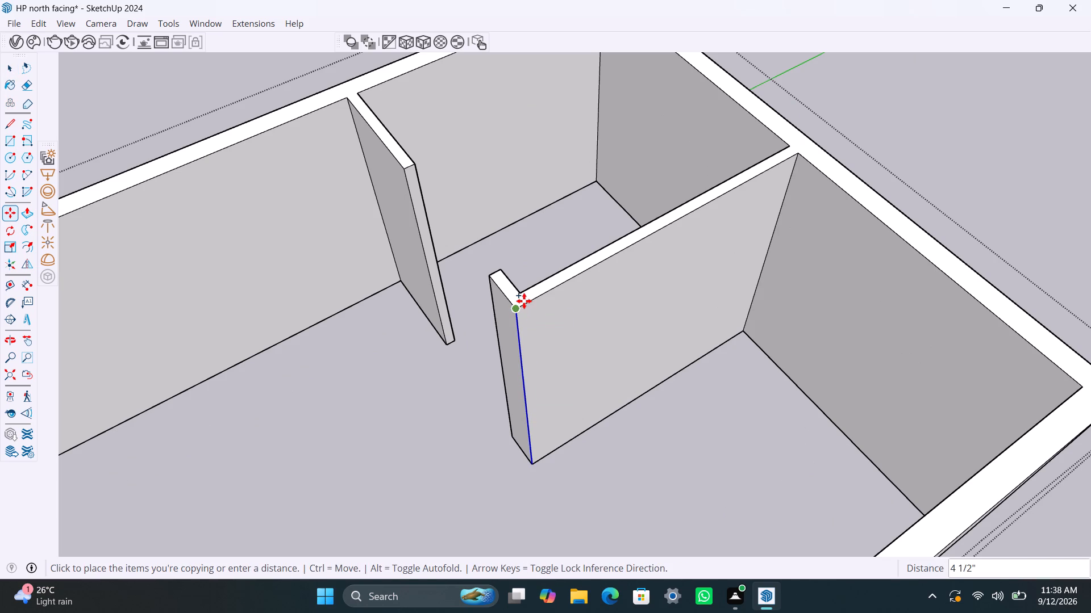
pyautogui.write('4.5"')
pyautogui.press('Return')
pyautogui.press('space')
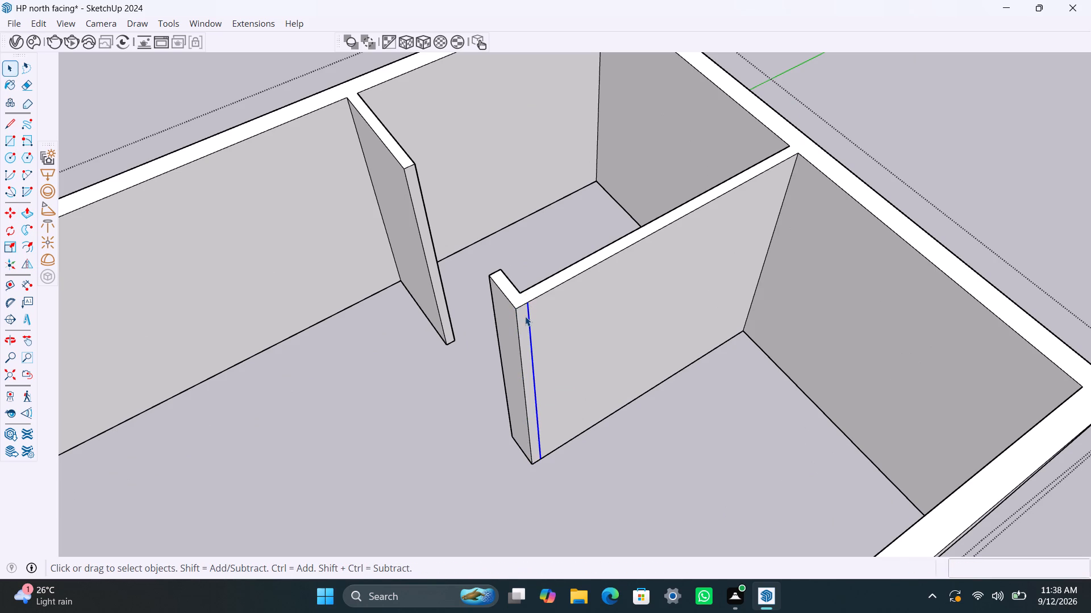
# Push/Pull that 4.5" strip 1' outward, away from the 4' stub wall, to complete the partition's T-shaped end.
pyautogui.click(525, 316)
pyautogui.press('p')
pyautogui.click(525, 316)
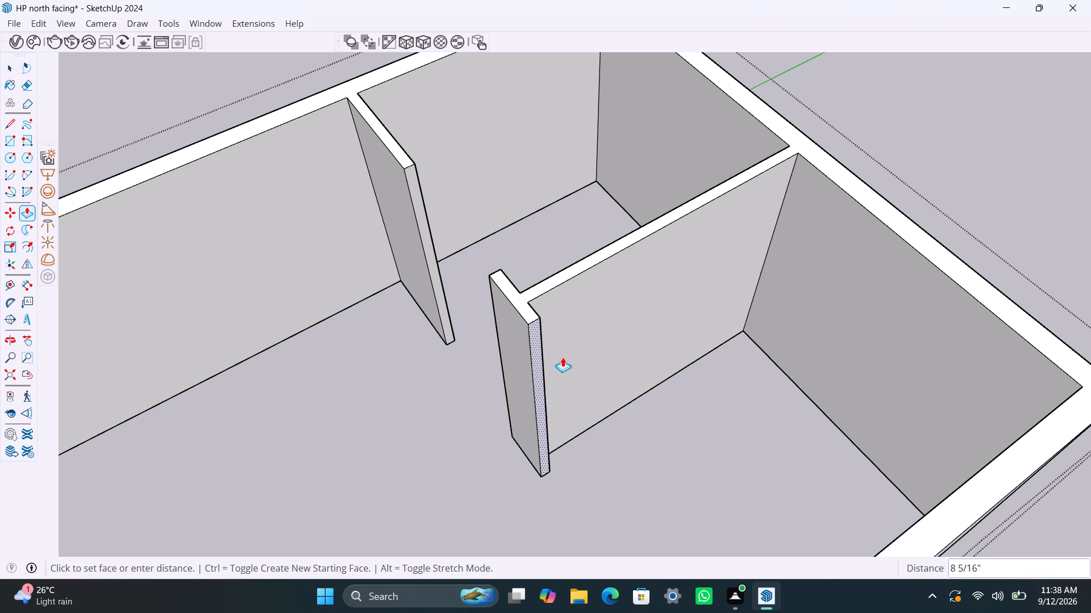
pyautogui.write("1'")
pyautogui.press('Return')
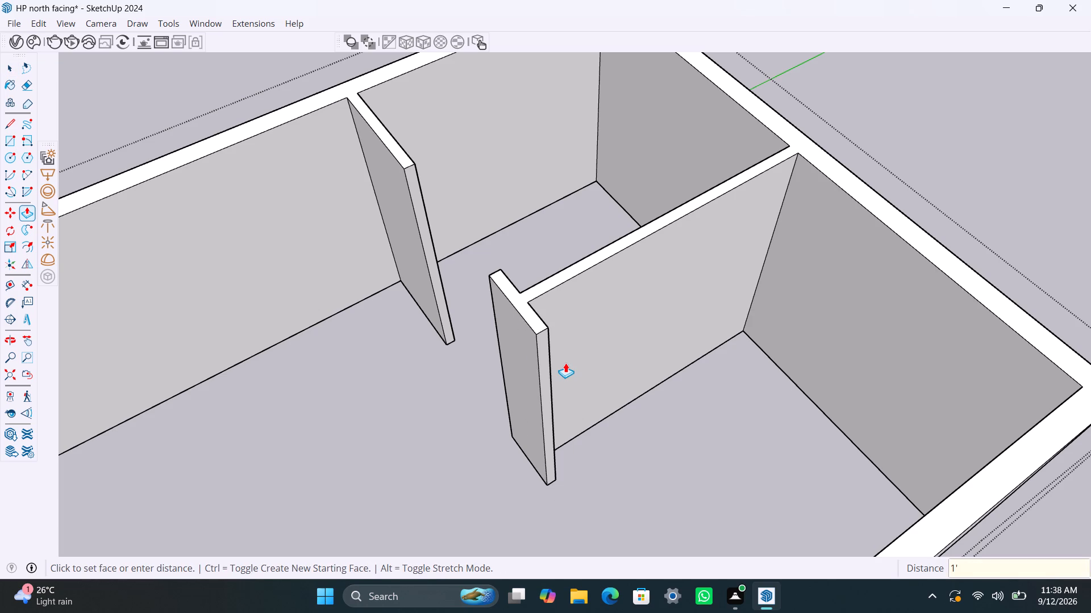
pyautogui.press('space')
# Place a guide parallel to the long walls, 3' from the newly extended end of the partition's T.
pyautogui.press('t')
pyautogui.scroll(3, 553, 480)
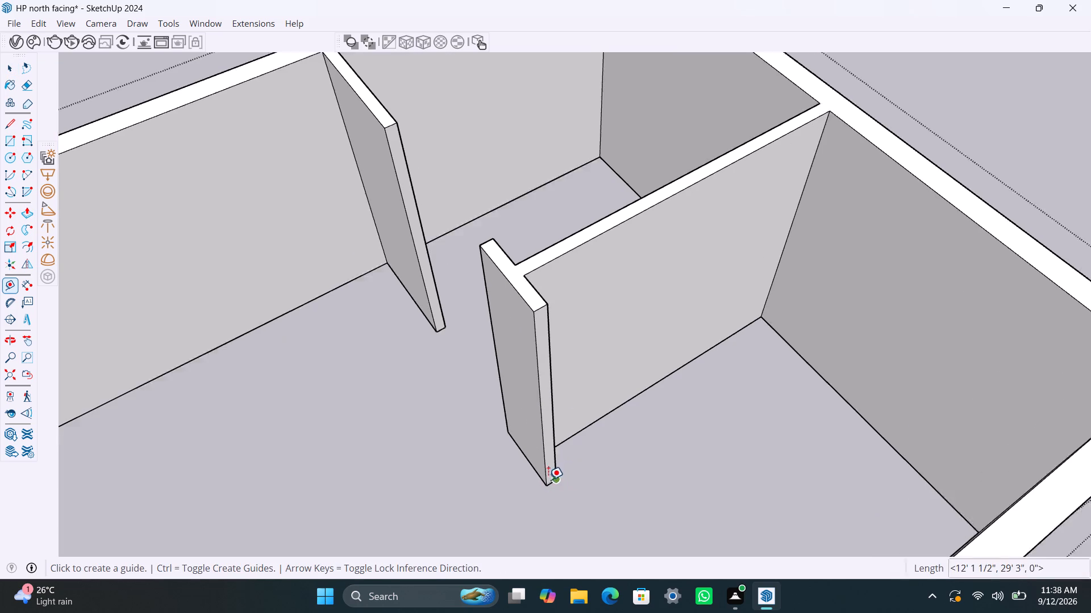
pyautogui.scroll(5, 548, 480)
pyautogui.click(555, 481)
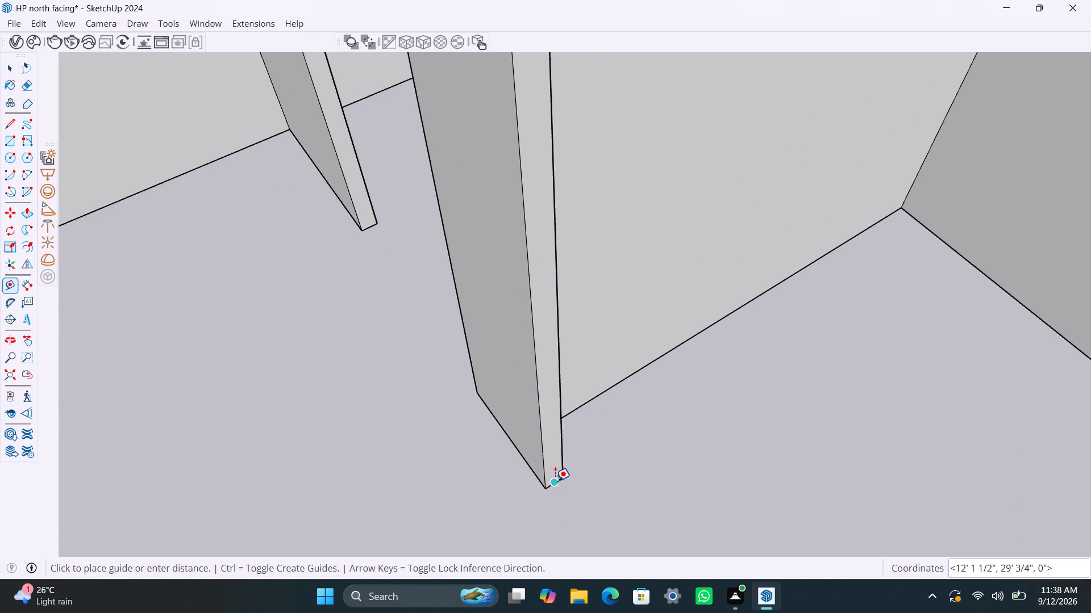
pyautogui.write("3'")
pyautogui.press('Return')
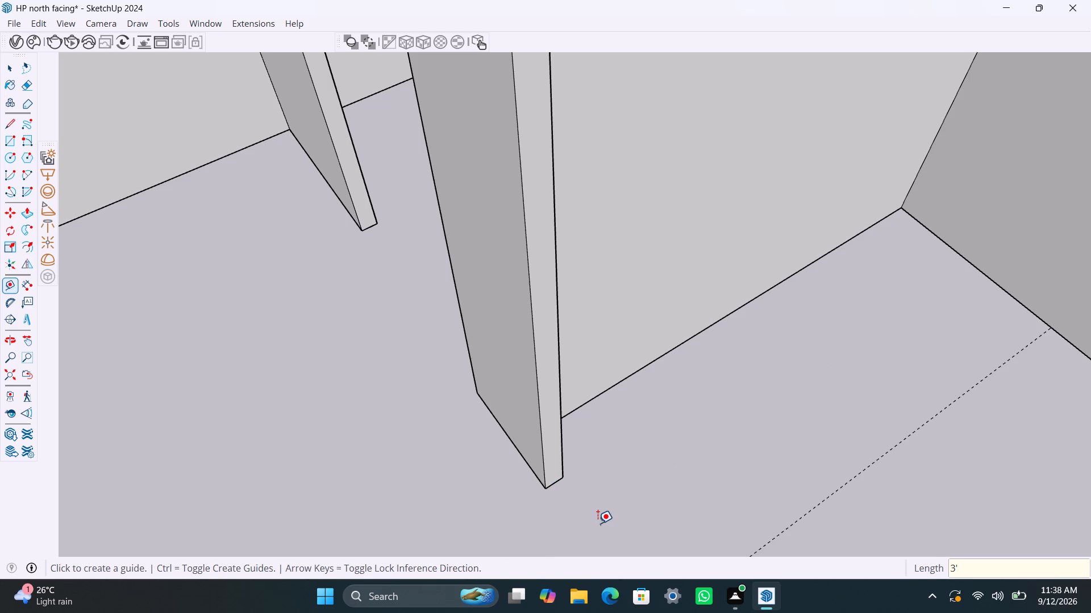
pyautogui.press('space')
# Copy the rear corner's vertical edge 10' along the long wall, on the side opposite the 4' stub wall.
pyautogui.scroll(-16, 640, 393)
pyautogui.moveTo(613, 403); pyautogui.dragTo(939, 421, button='middle')
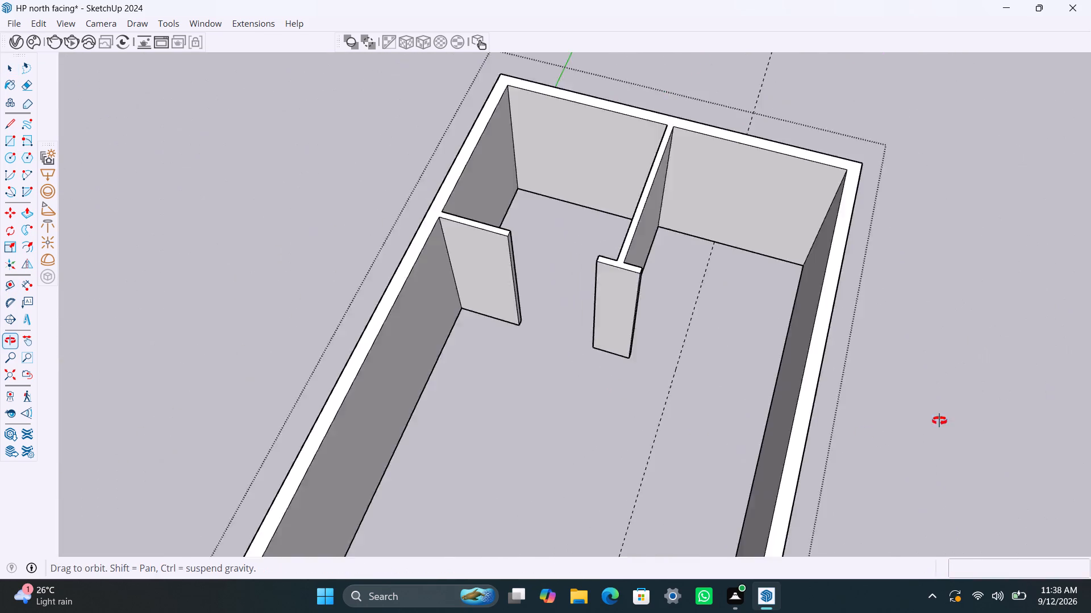
pyautogui.moveTo(939, 421); pyautogui.dragTo(1024, 390, button='middle')
pyautogui.scroll(4, 732, 137)
pyautogui.click(714, 144)
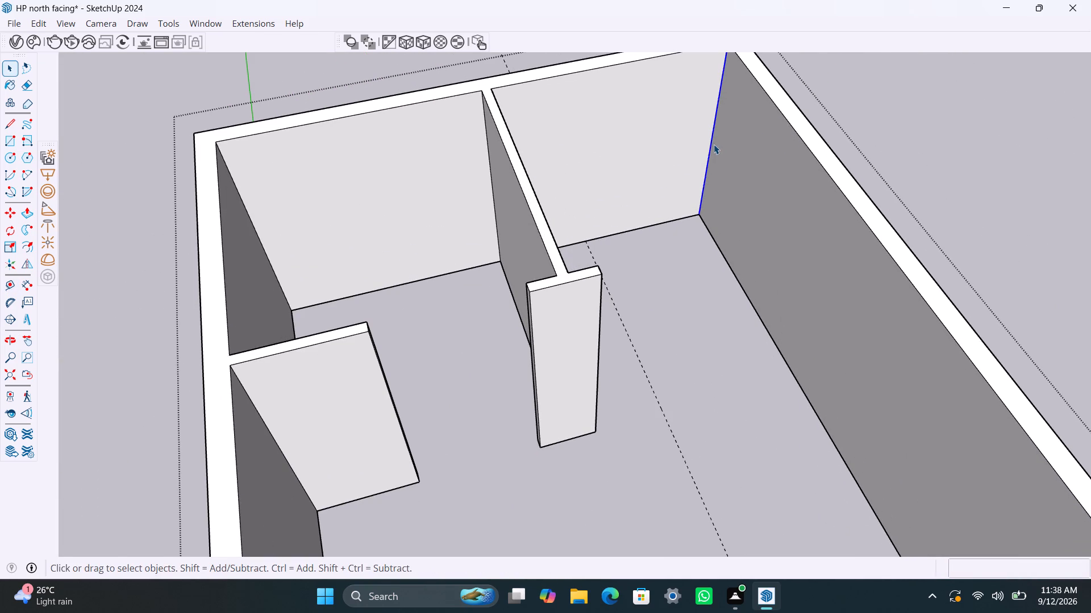
pyautogui.press('m')
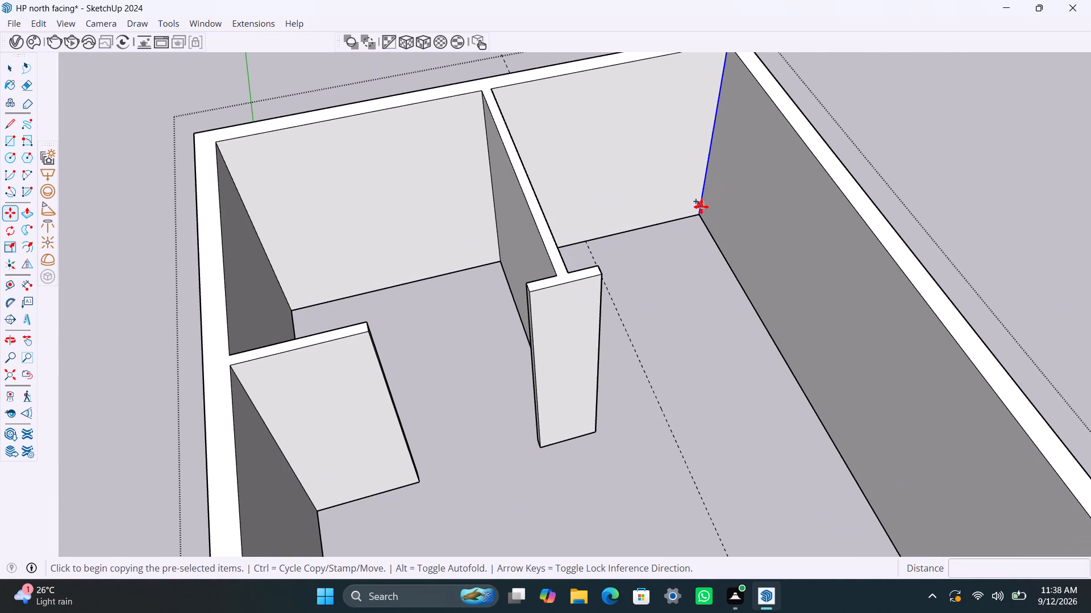
pyautogui.click(701, 209)
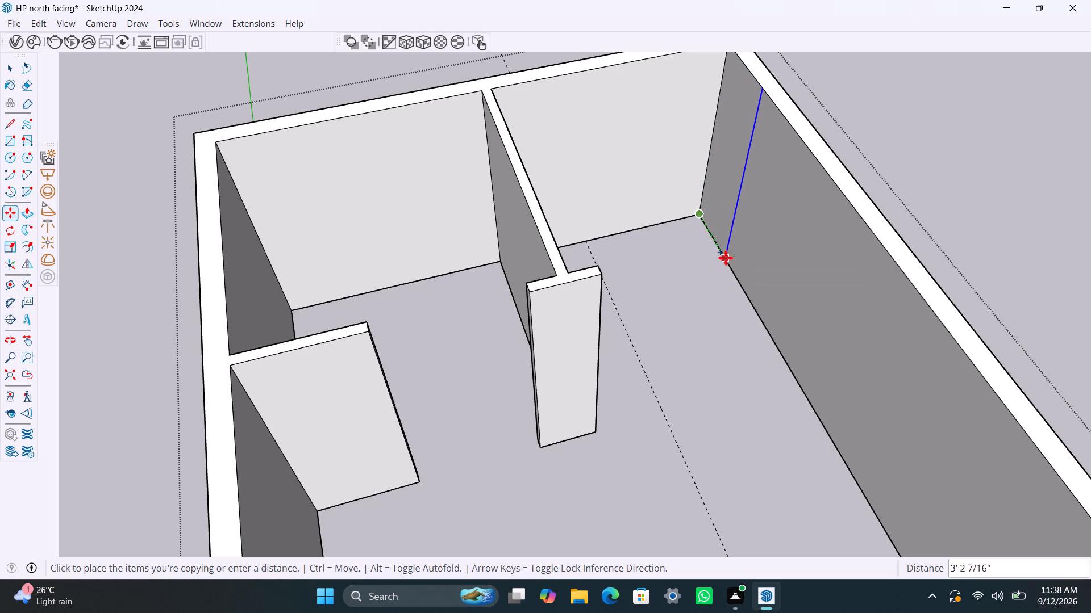
pyautogui.press('1')
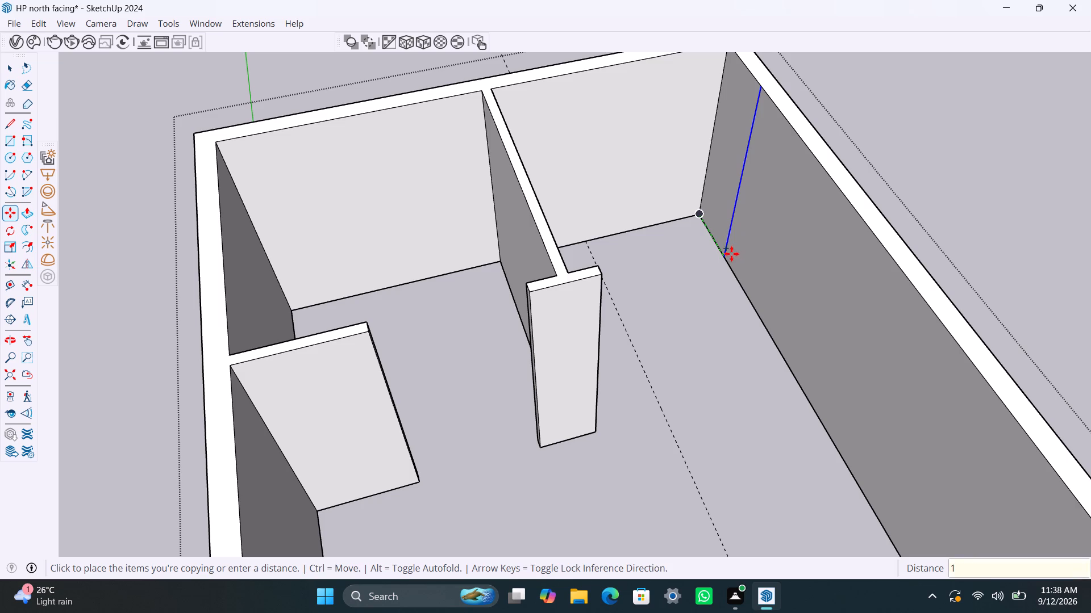
pyautogui.press('0')
pyautogui.press("'")
pyautogui.press('Return')
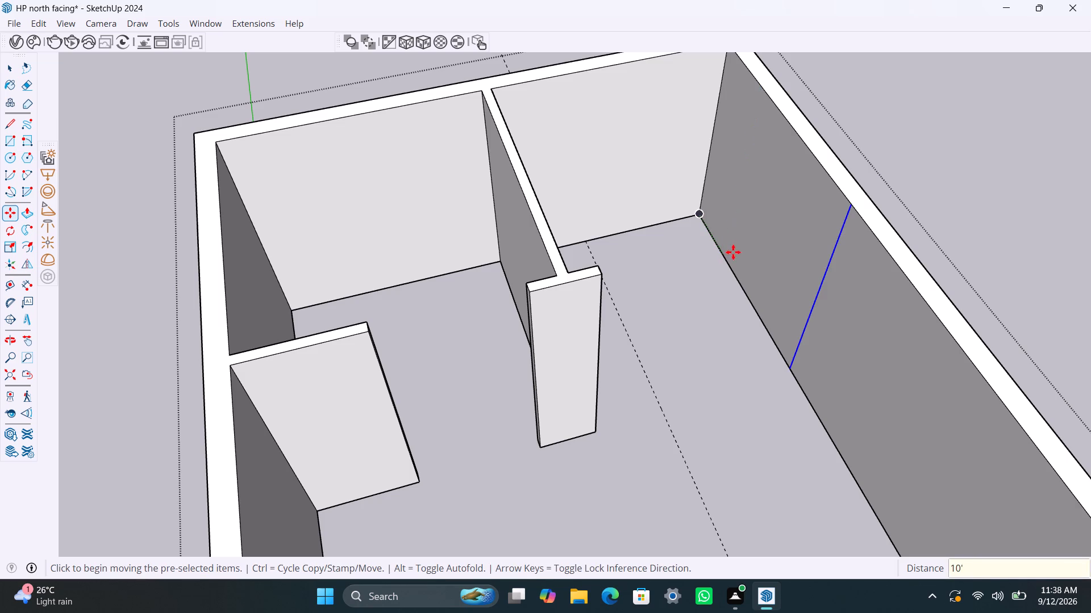
# Copy that new vertical wall edge another 4.5" toward the front to mark a partition thickness.
pyautogui.click(787, 372)
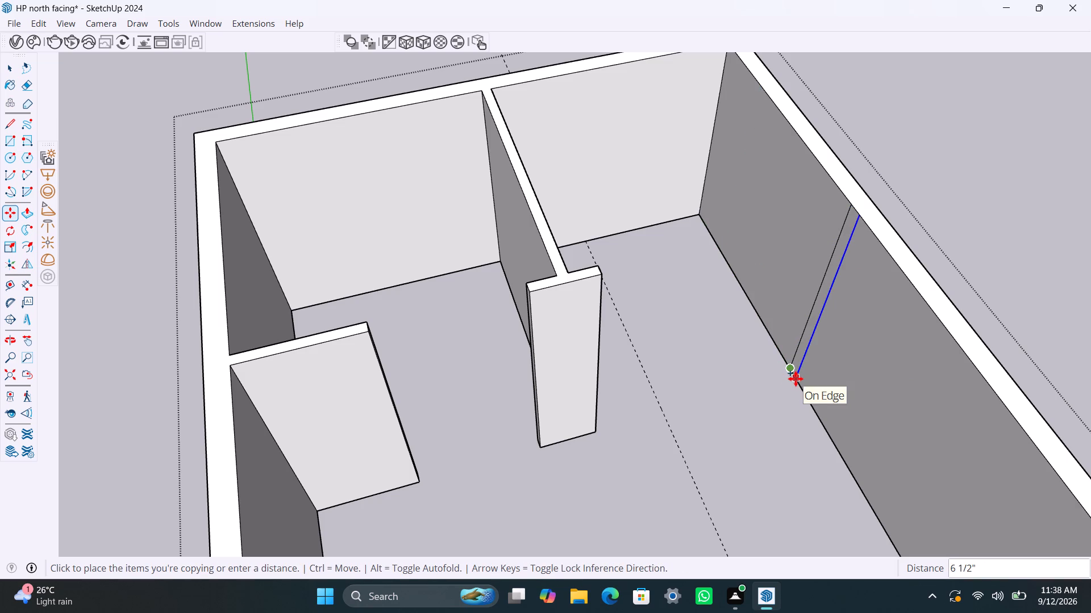
pyautogui.write('4.5"')
pyautogui.press('Return')
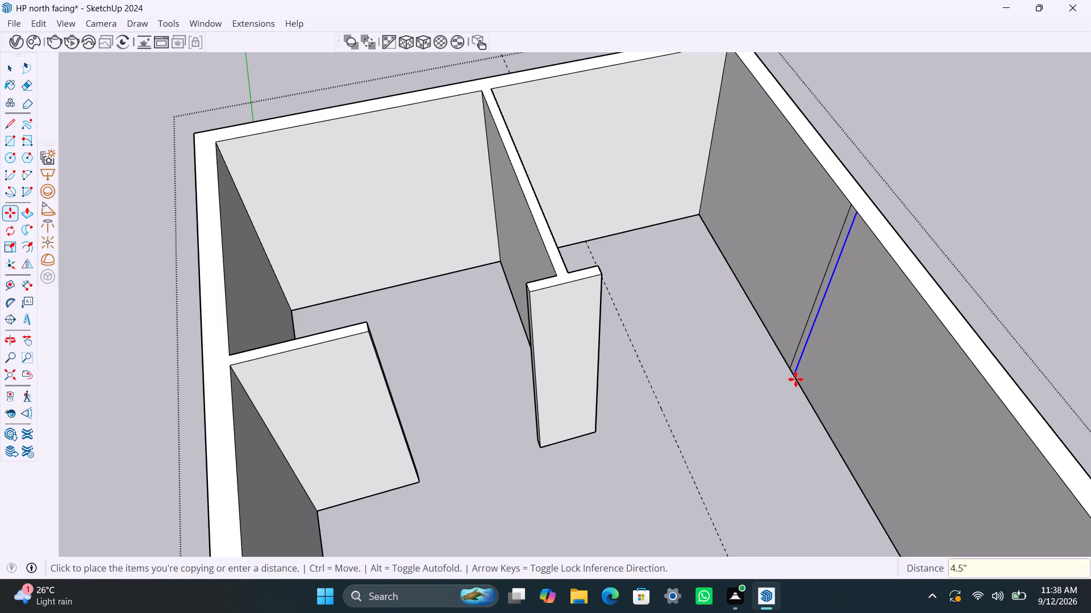
pyautogui.press('space')
# Push/Pull the 4.5" strip out from the long wall to the dashed guide to form a partition.
pyautogui.scroll(5, 807, 360)
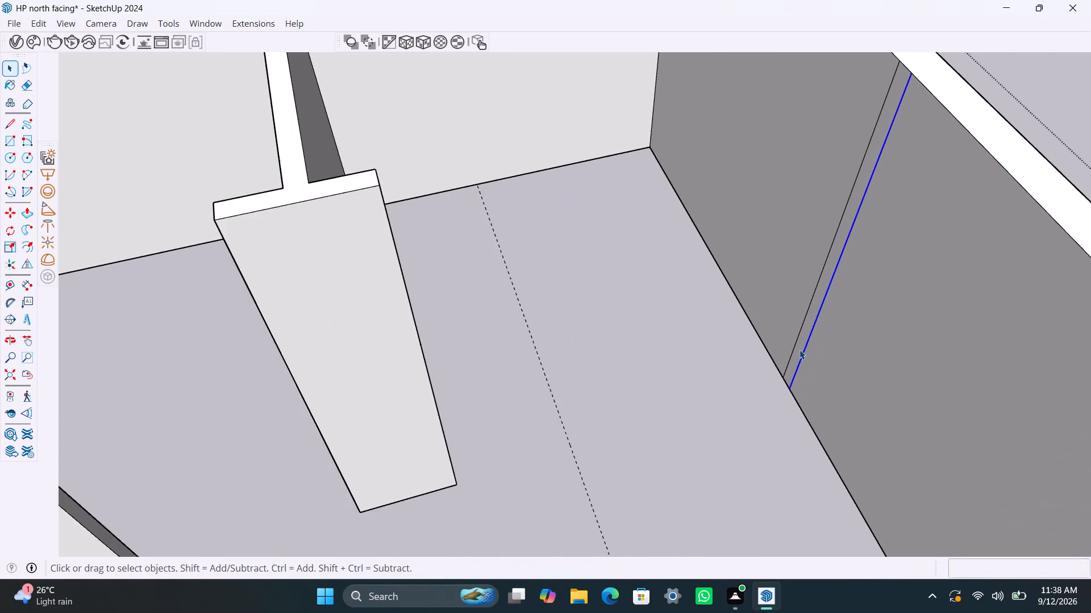
pyautogui.scroll(1, 799, 350)
pyautogui.click(805, 343)
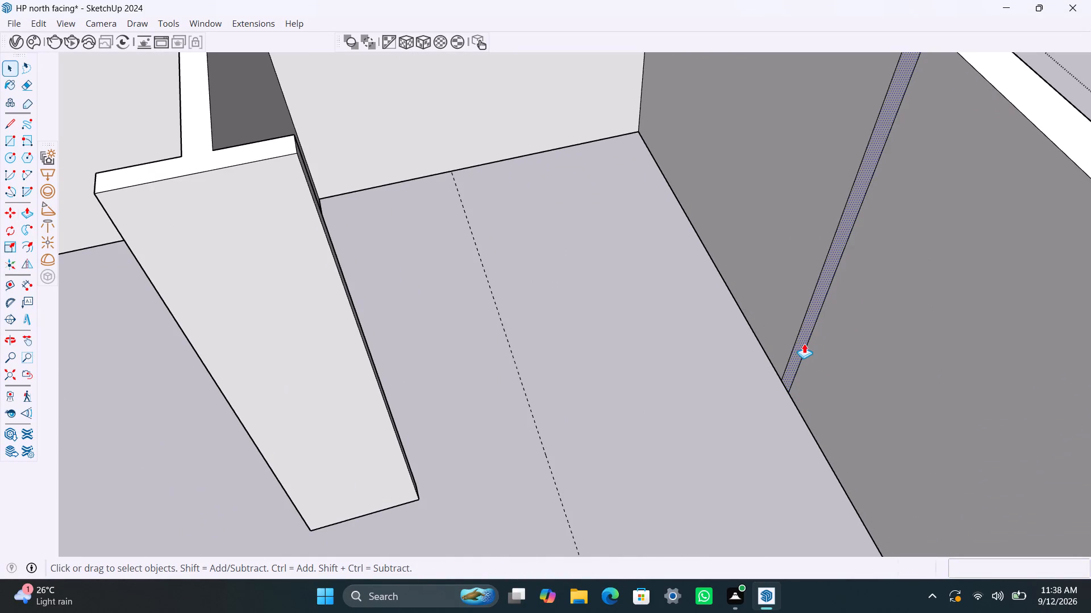
pyautogui.press('p')
pyautogui.moveTo(804, 343); pyautogui.dragTo(559, 490)
pyautogui.press('space')
# Copy the top edge of the new partition's free end face 3' downward.
pyautogui.scroll(2, 519, 142)
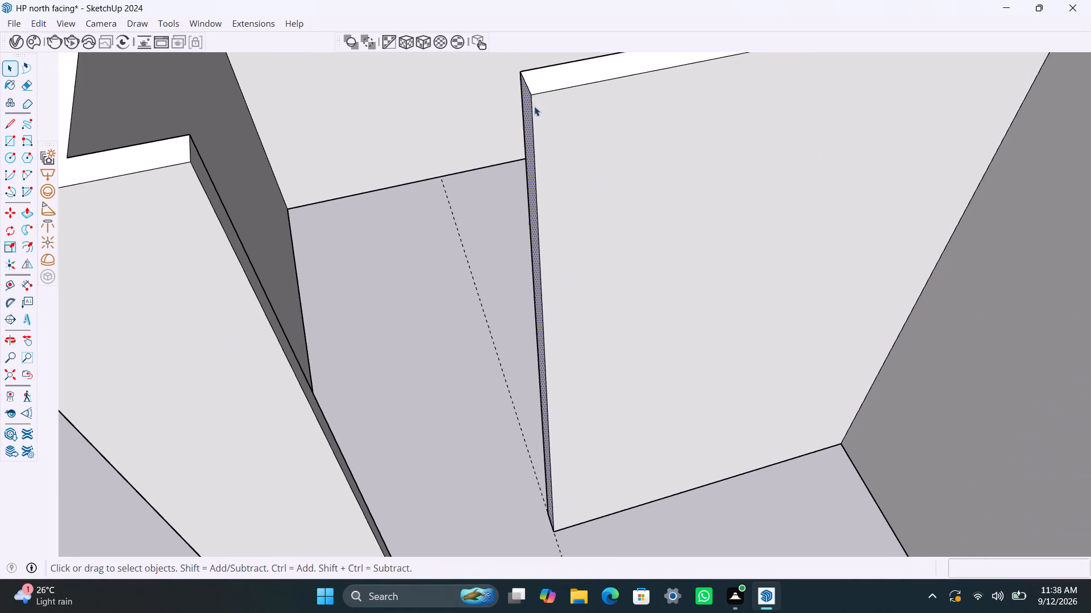
pyautogui.click(529, 88)
pyautogui.press('m')
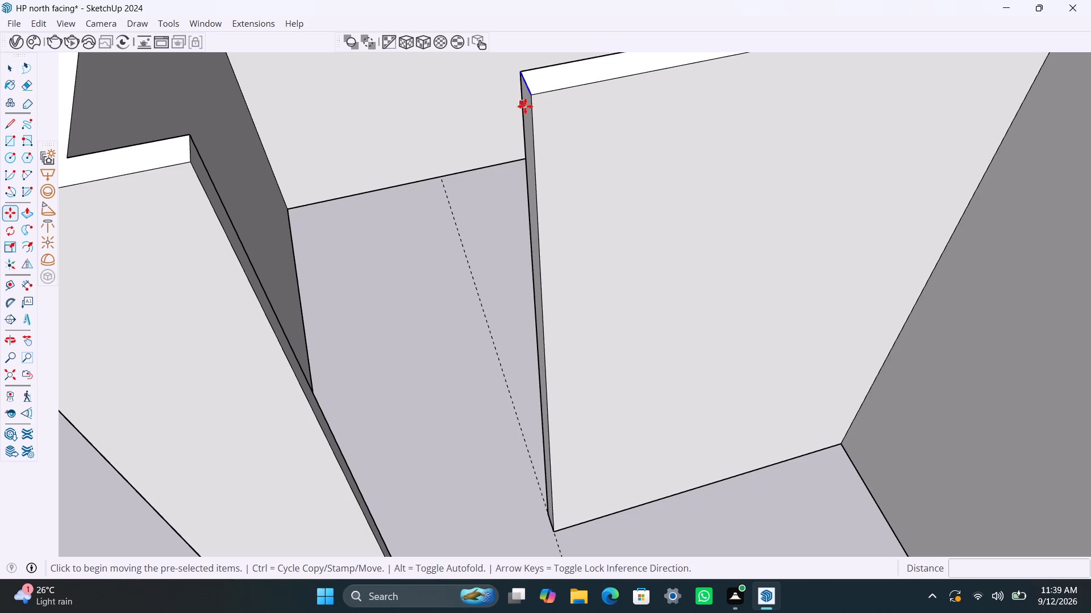
pyautogui.click(531, 96)
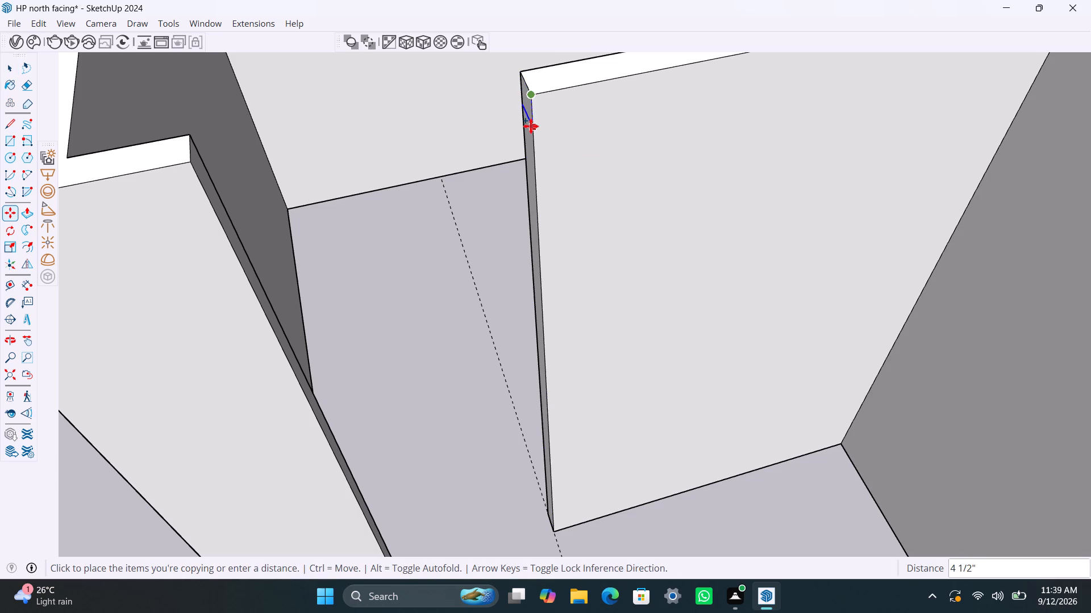
pyautogui.write("3'")
pyautogui.press('Return')
pyautogui.press('space')
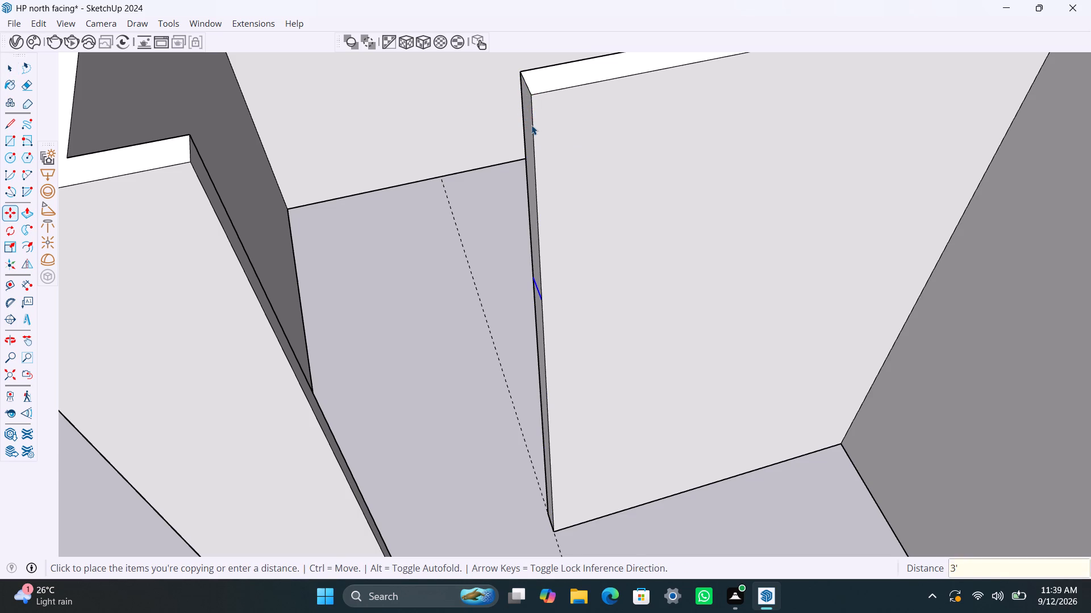
# Push/Pull the upper part of that end face 3' to the T-shaped partition end, bridging the door gap.
pyautogui.click(531, 174)
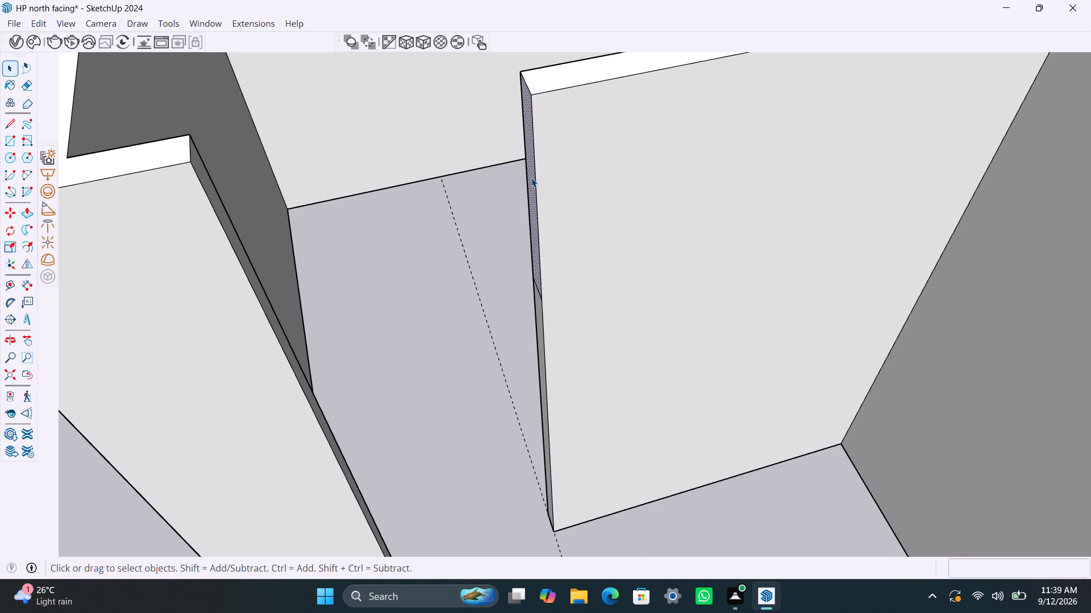
pyautogui.press('p')
pyautogui.moveTo(531, 178); pyautogui.dragTo(247, 284)
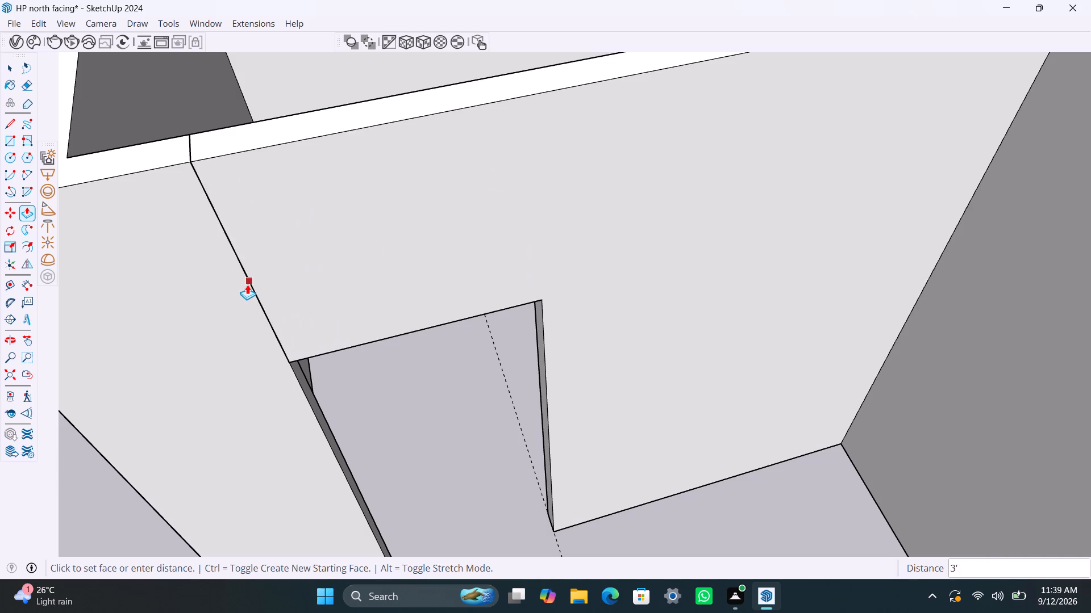
pyautogui.moveTo(247, 284); pyautogui.dragTo(247, 284)
# Save the model.
pyautogui.hotkey('ctrl', 's')
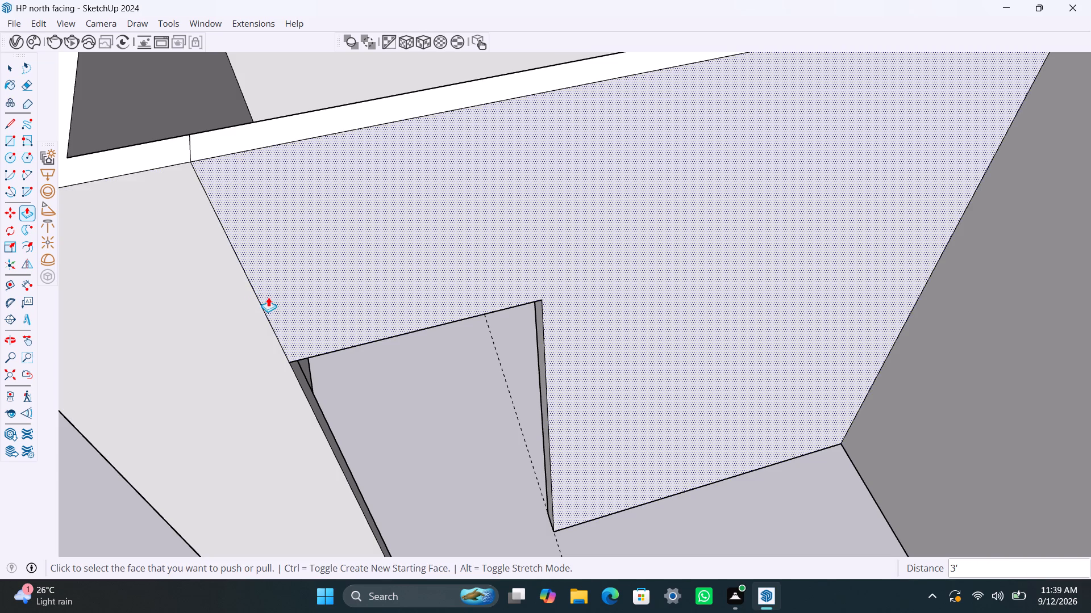
# Copy the vertical edge where the 4' stub wall meets the long wall 5' toward the front.
pyautogui.scroll(-12, 318, 292)
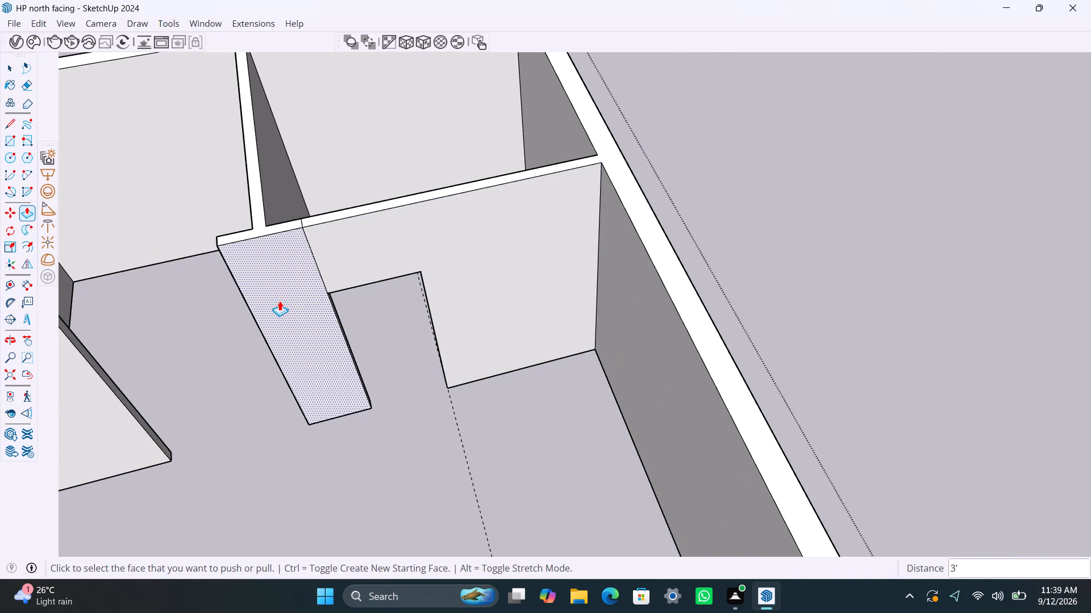
pyautogui.press('space')
pyautogui.scroll(-3, 288, 322)
pyautogui.scroll(-4, 343, 300)
pyautogui.scroll(-2, 349, 352)
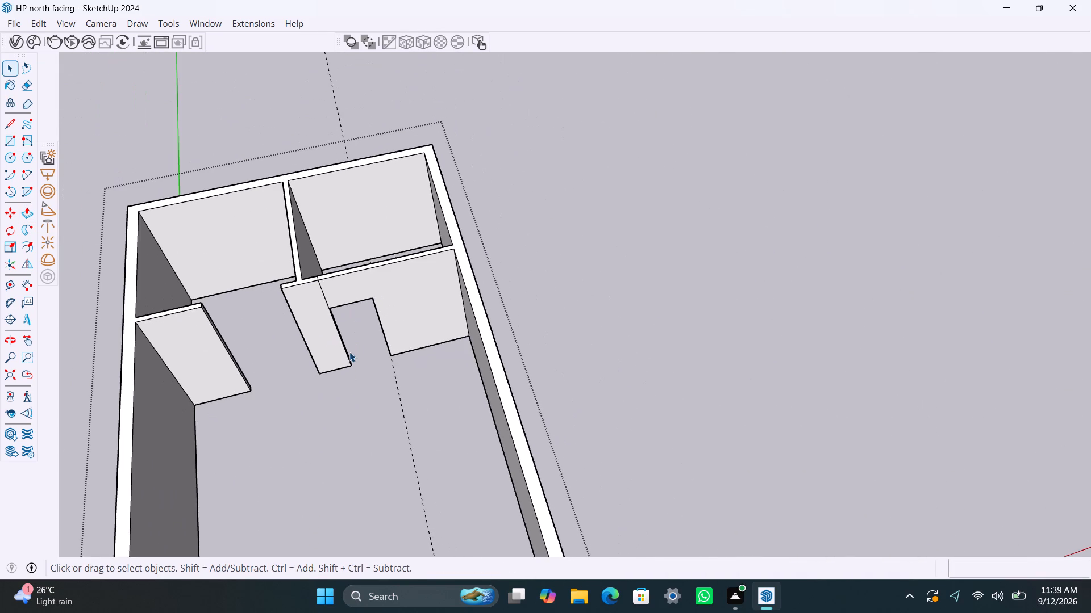
pyautogui.keyDown('shift'); pyautogui.moveTo(364, 353); pyautogui.dragTo(522, 297, button='middle'); pyautogui.keyUp('shift')
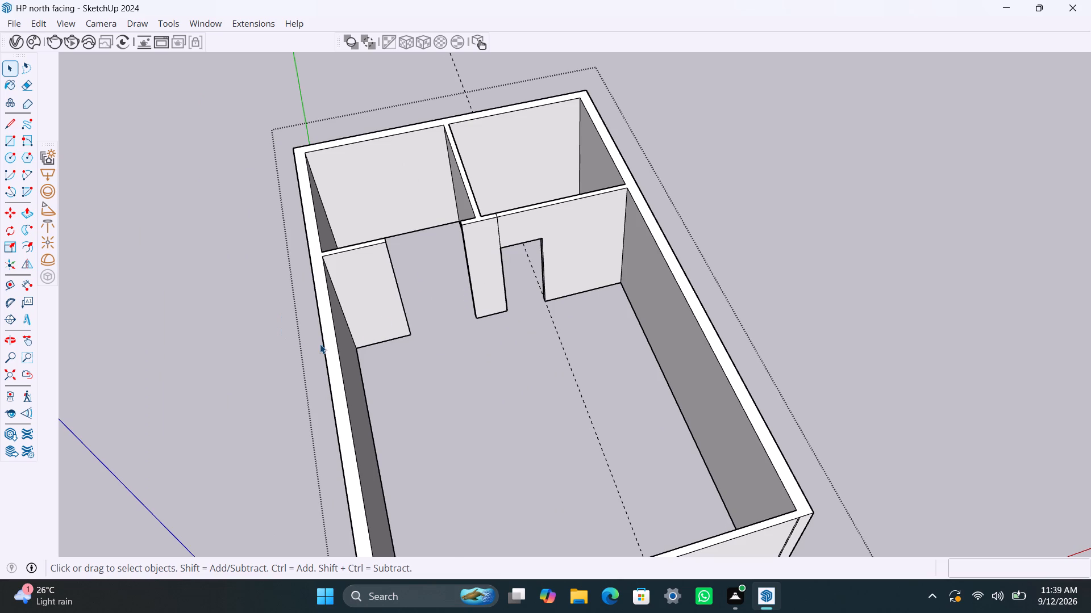
pyautogui.moveTo(399, 409); pyautogui.dragTo(343, 454, button='middle')
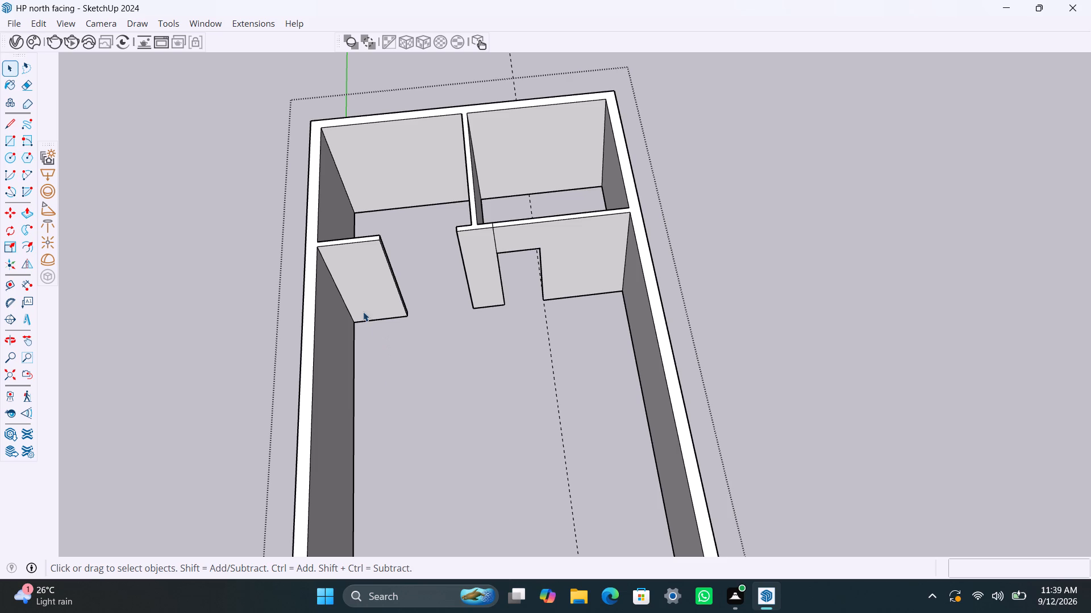
pyautogui.scroll(1, 360, 307)
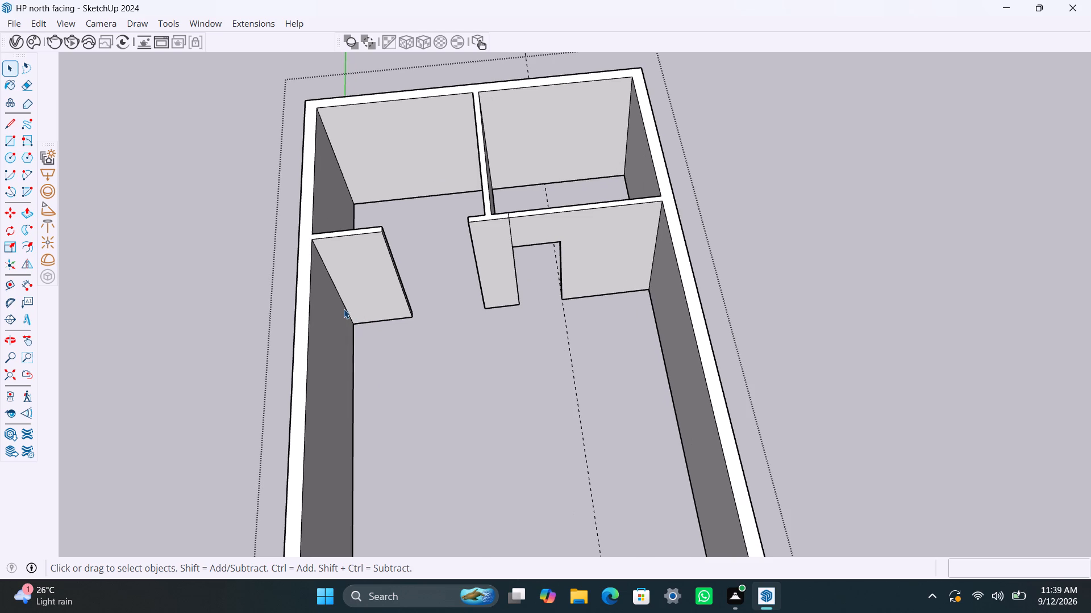
pyautogui.click(344, 307)
pyautogui.press('m')
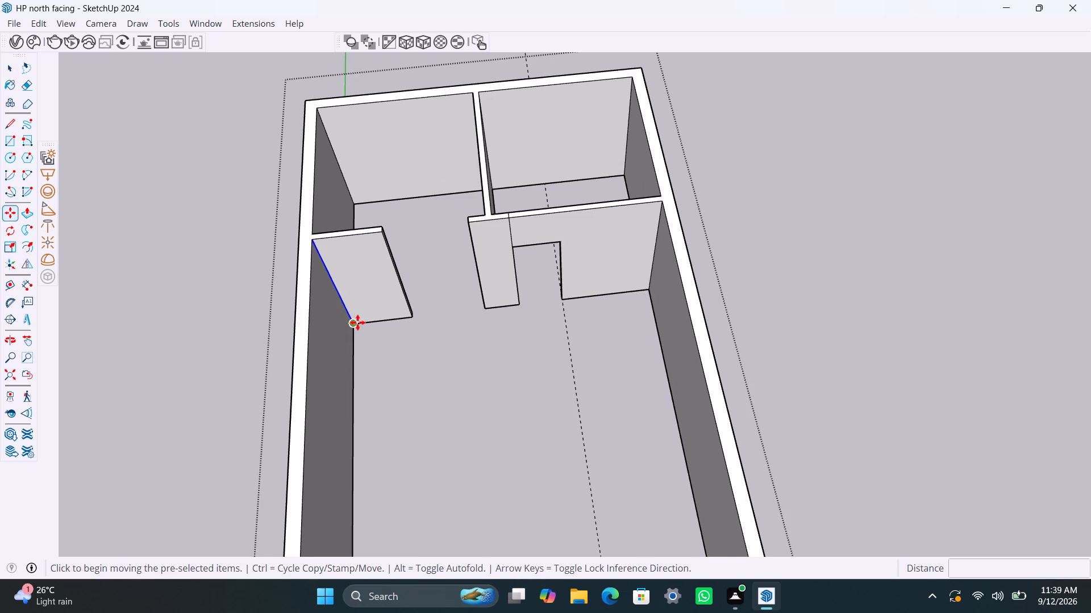
pyautogui.moveTo(355, 322); pyautogui.dragTo(355, 328)
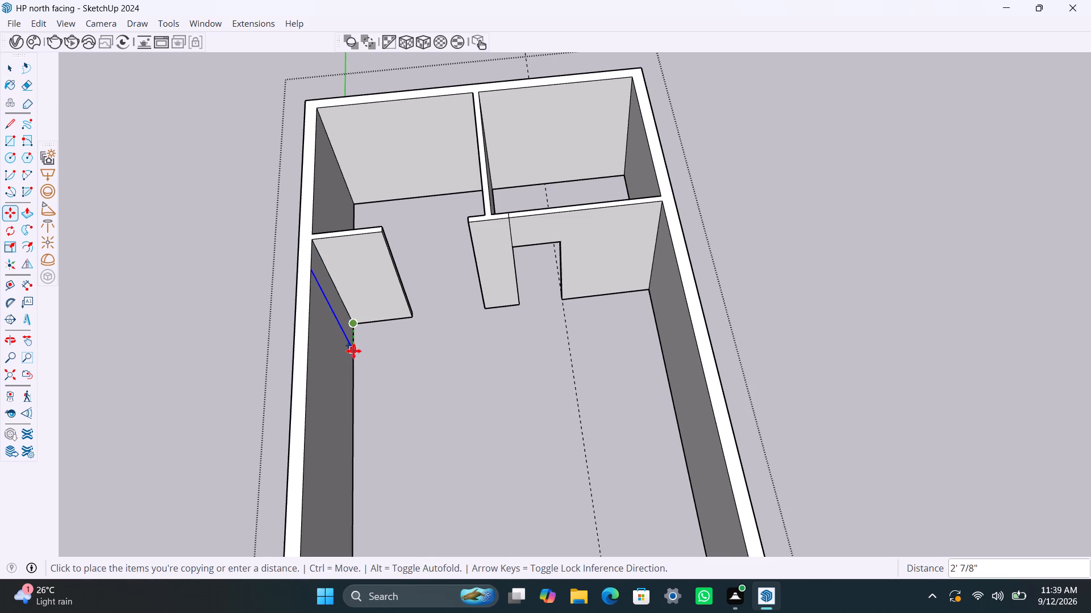
pyautogui.press('5')
pyautogui.press("'")
pyautogui.press('Return')
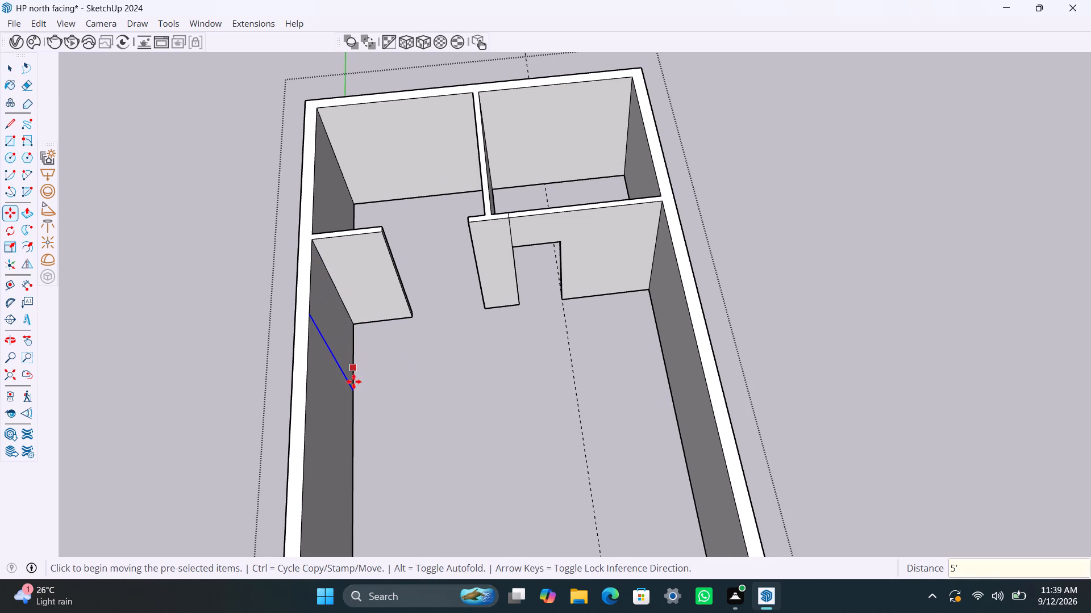
# Copy that new vertical edge another 4.5" toward the front along the same long wall.
pyautogui.press('m')
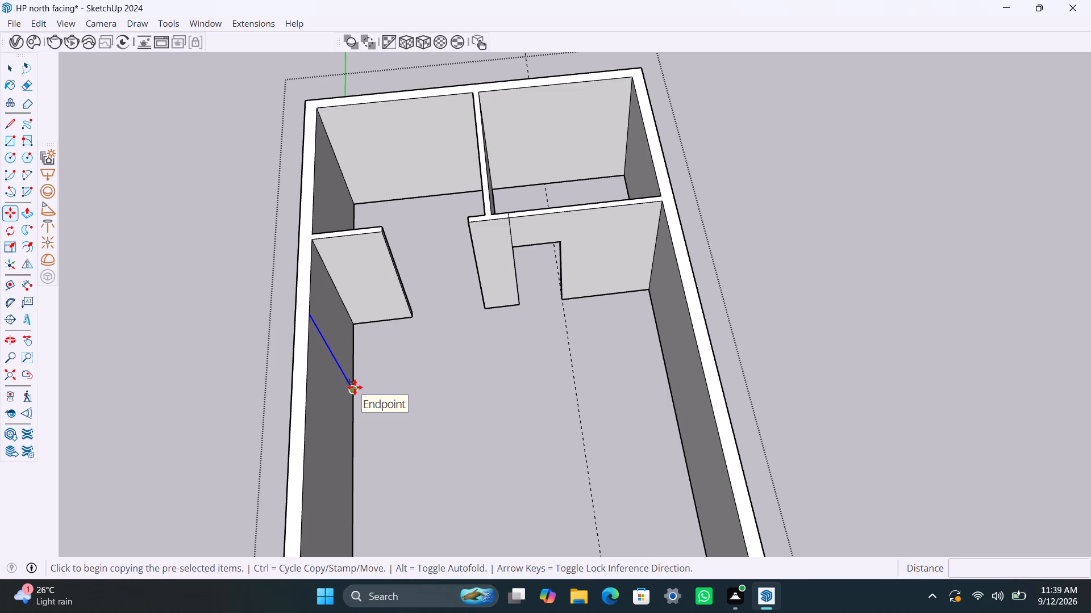
pyautogui.click(355, 387)
pyautogui.write('4.5"')
pyautogui.press('Return')
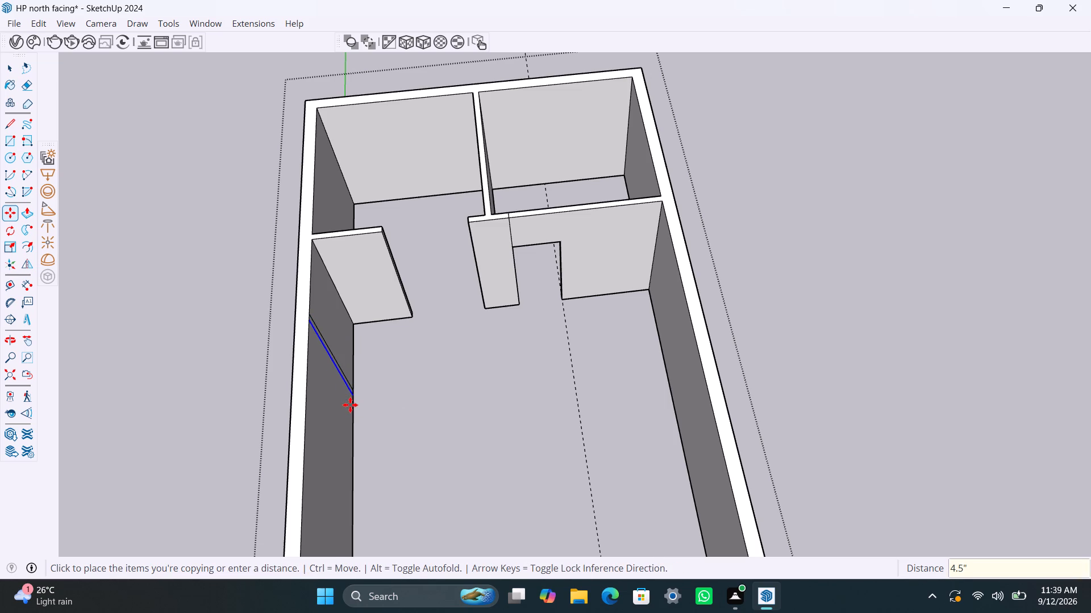
pyautogui.press('space')
# Push/Pull the new 4.5" strip 4' out from the long wall, flush with the existing stub wall's end.
pyautogui.scroll(2, 352, 383)
pyautogui.moveTo(409, 384); pyautogui.dragTo(190, 404, button='middle')
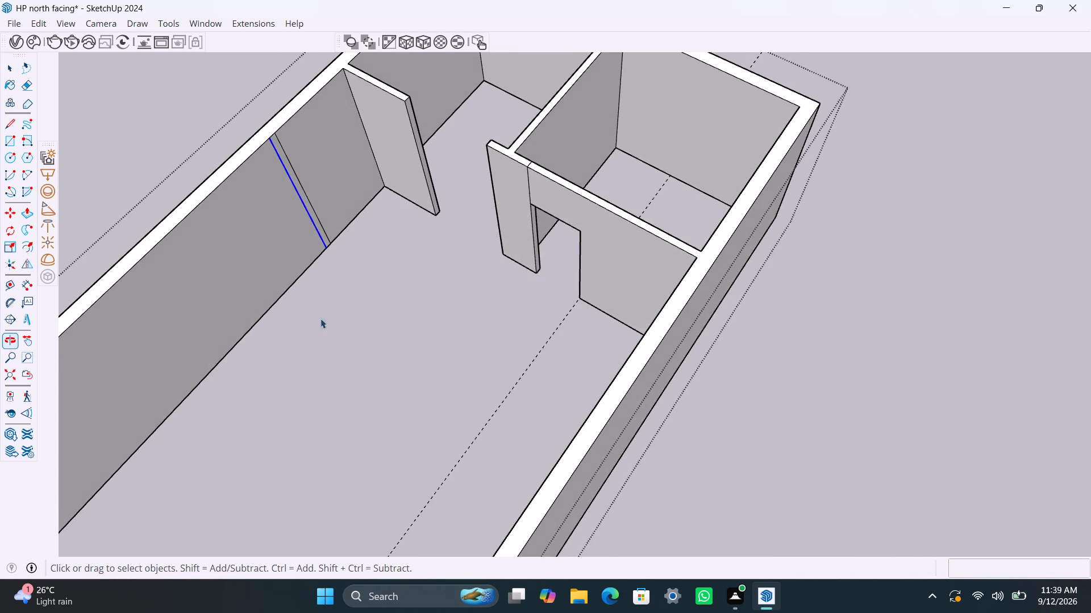
pyautogui.scroll(2, 310, 270)
pyautogui.scroll(3, 320, 185)
pyautogui.click(307, 190)
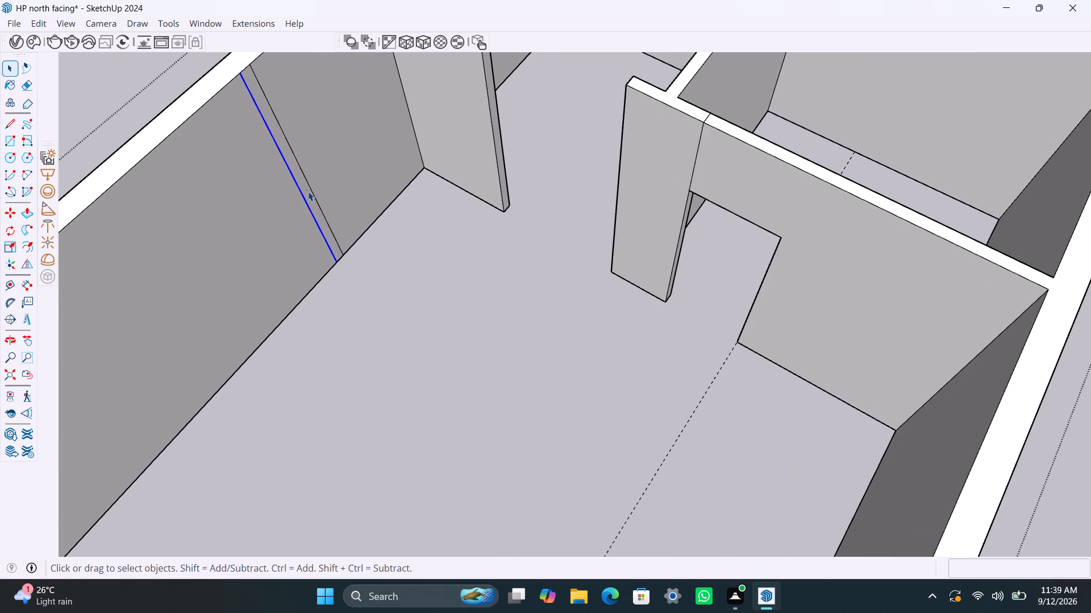
pyautogui.press('p')
pyautogui.moveTo(308, 191); pyautogui.dragTo(457, 193)
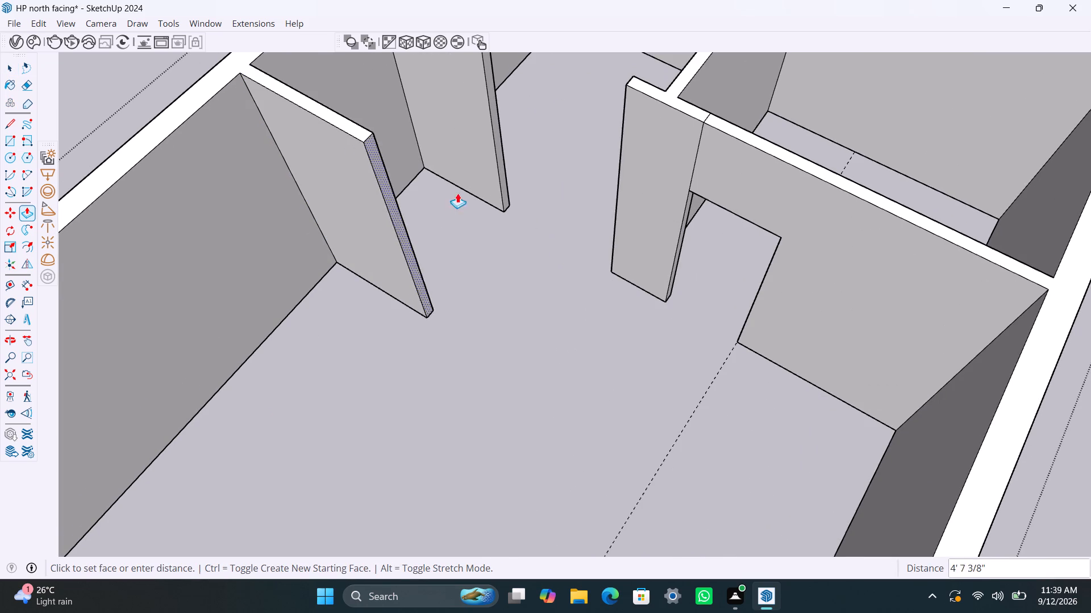
pyautogui.moveTo(457, 193); pyautogui.dragTo(506, 174)
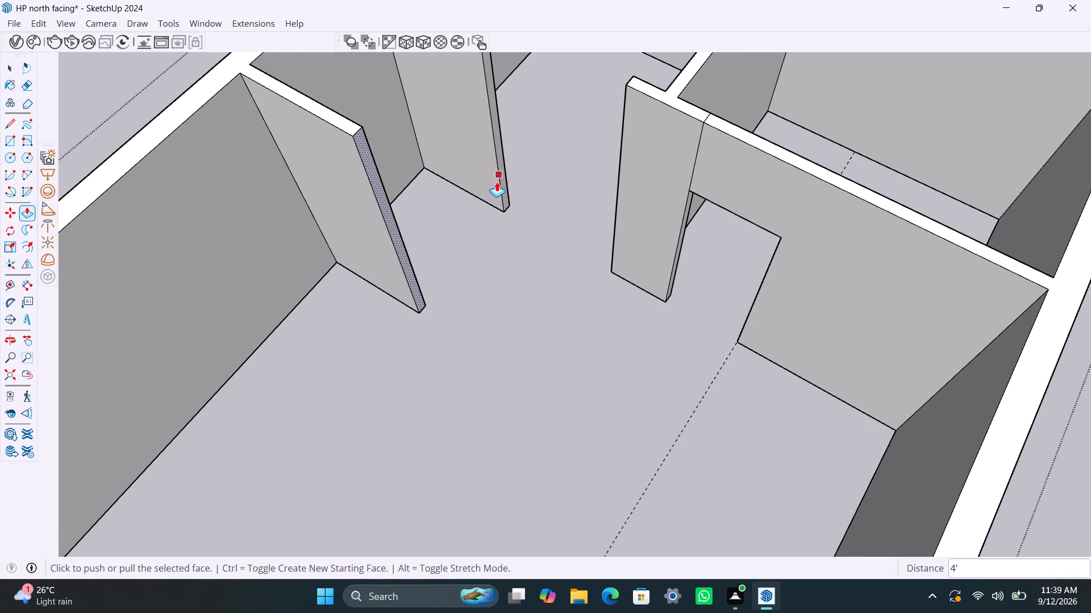
pyautogui.press('space')
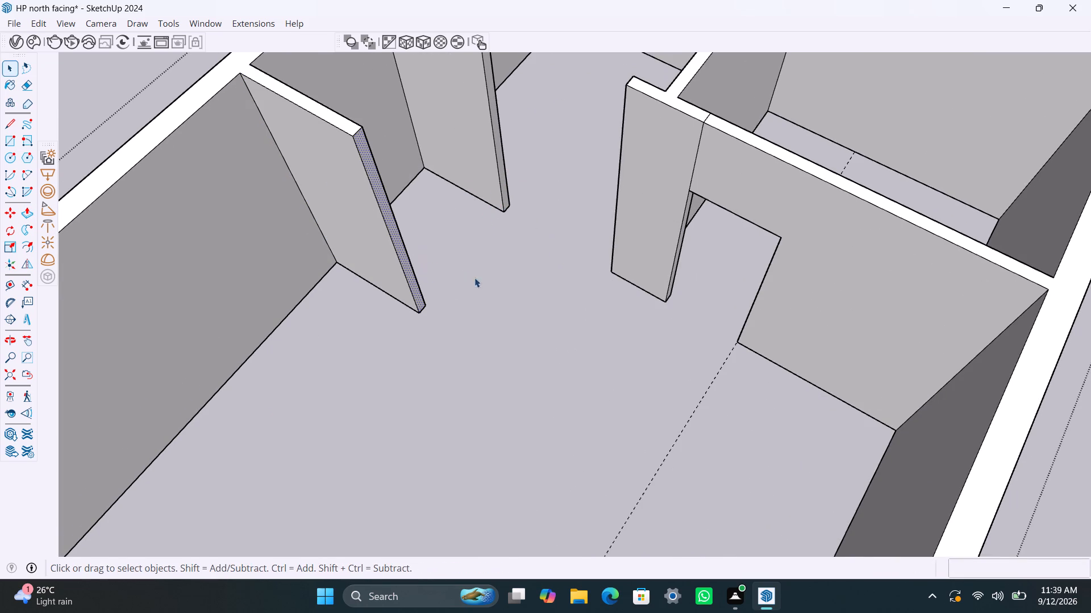
# Examine the two parallel stub walls and the gap toward the T-shaped partition end from several angles.
pyautogui.scroll(-1, 479, 283)
pyautogui.moveTo(483, 271); pyautogui.dragTo(207, 329, button='middle')
pyautogui.scroll(-4, 443, 201)
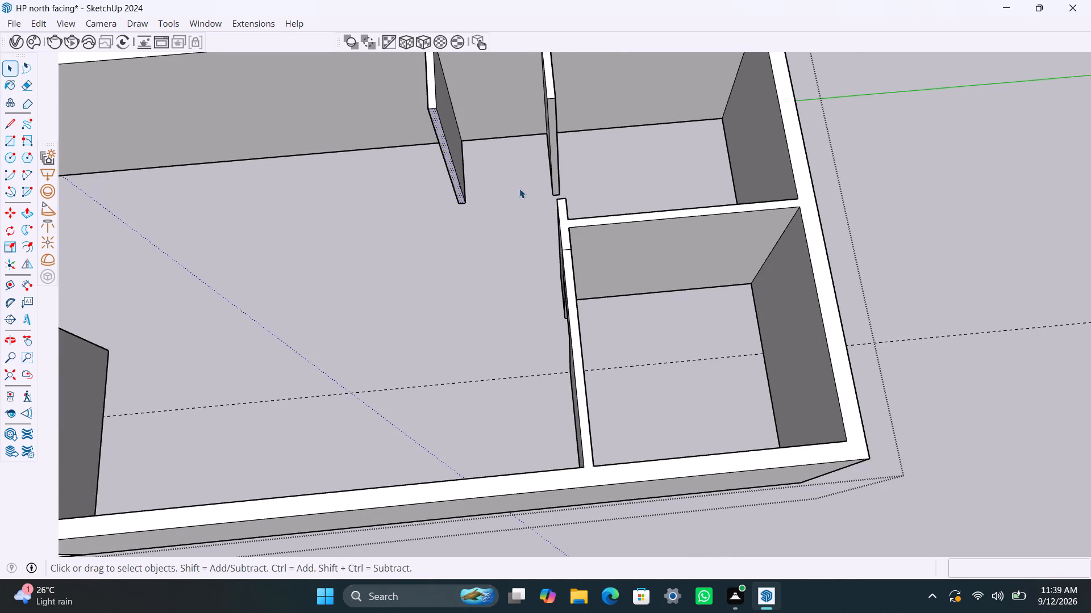
pyautogui.keyDown('shift'); pyautogui.moveTo(473, 188); pyautogui.dragTo(414, 299, button='middle'); pyautogui.keyUp('shift')
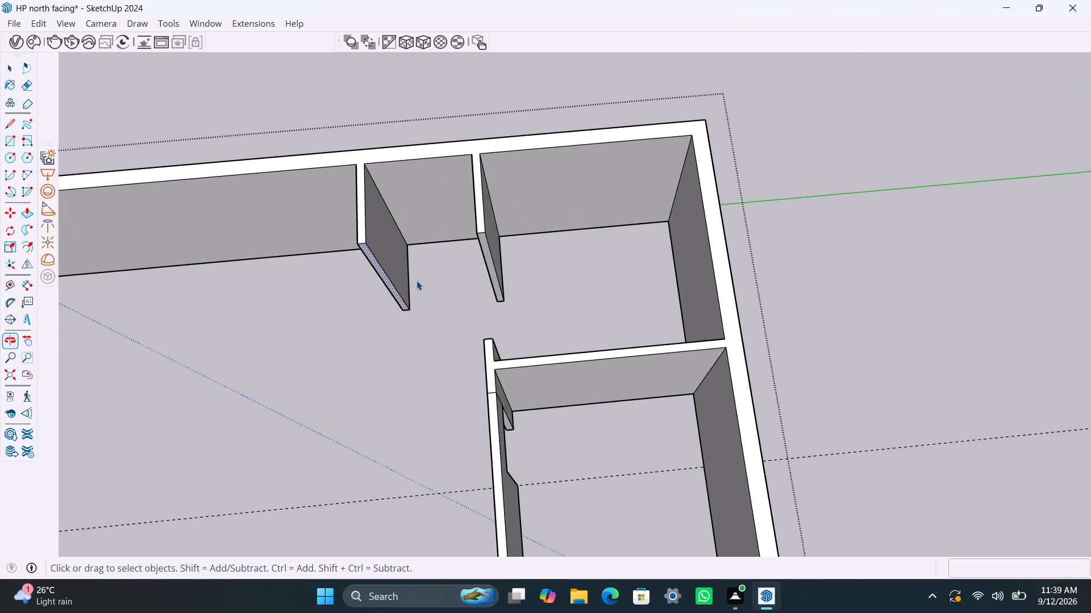
pyautogui.scroll(2, 446, 285)
pyautogui.moveTo(466, 290); pyautogui.dragTo(710, 224, button='middle')
pyautogui.scroll(1, 508, 324)
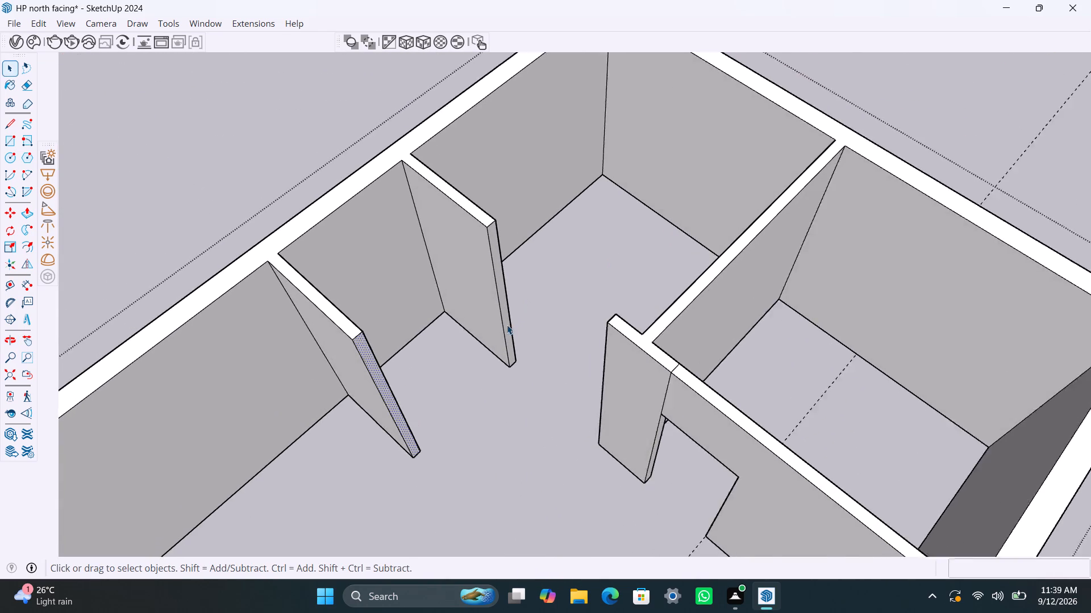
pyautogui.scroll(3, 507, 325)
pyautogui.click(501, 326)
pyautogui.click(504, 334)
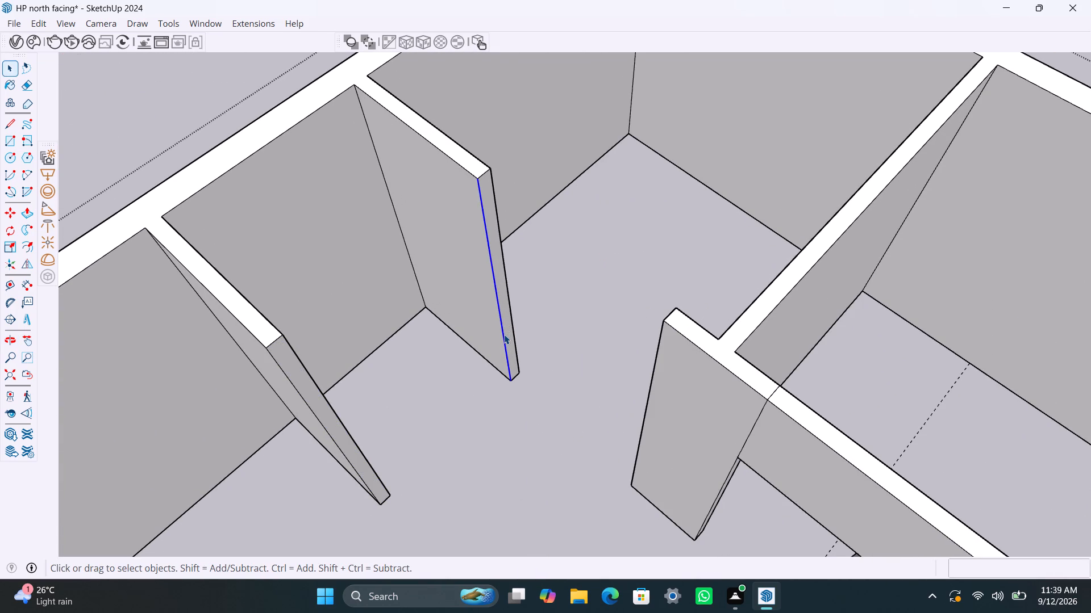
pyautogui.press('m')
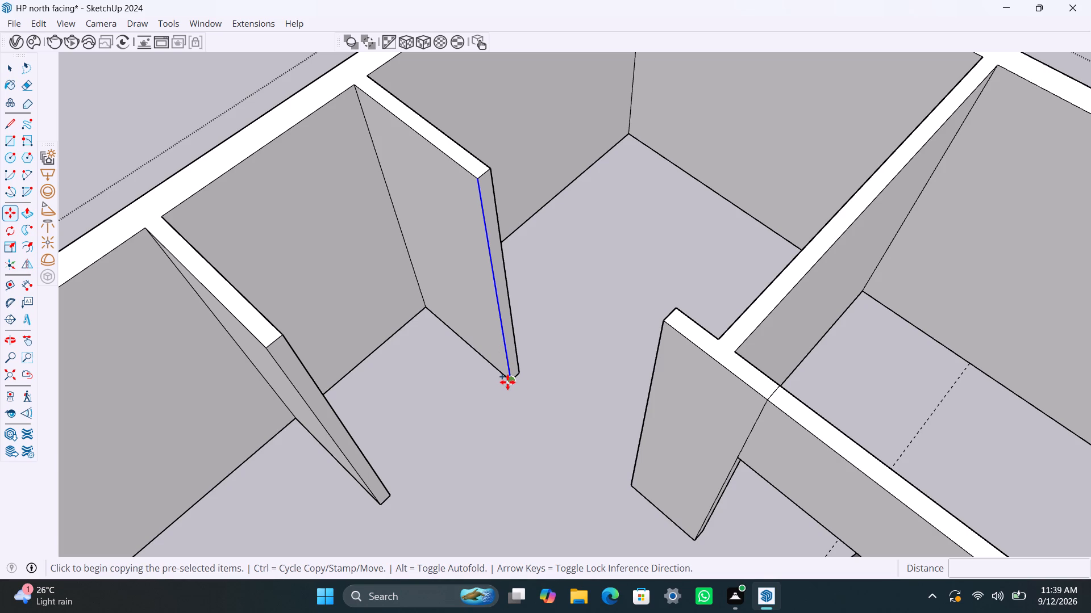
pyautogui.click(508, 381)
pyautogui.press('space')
# Push/Pull the end face of the rear stub wall out by 4.5".
pyautogui.click(512, 359)
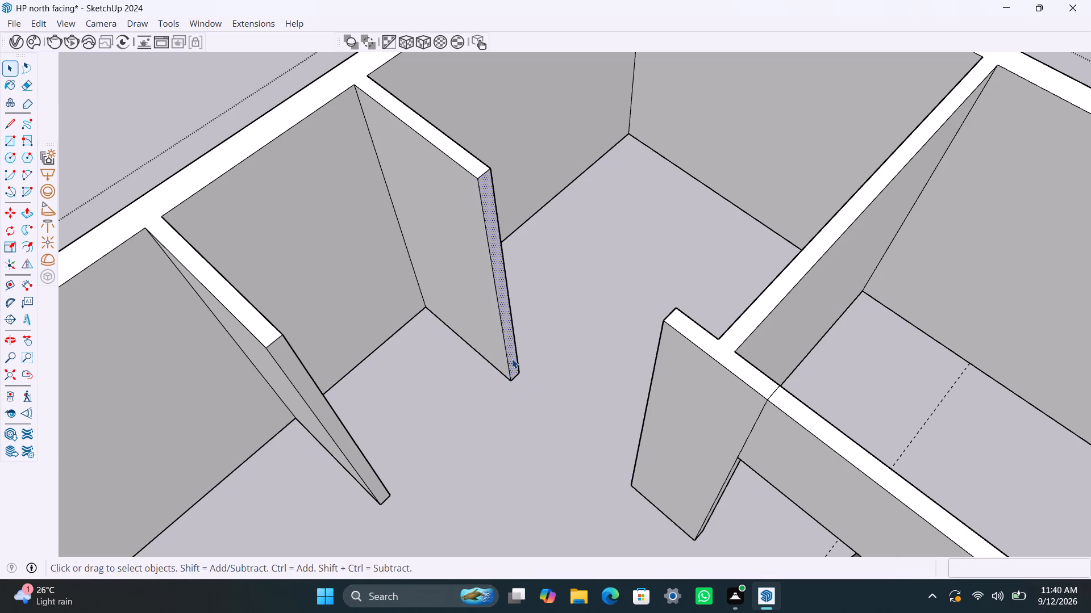
pyautogui.press('p')
pyautogui.click(512, 359)
pyautogui.write('4.5"')
pyautogui.press('Return')
pyautogui.press('space')
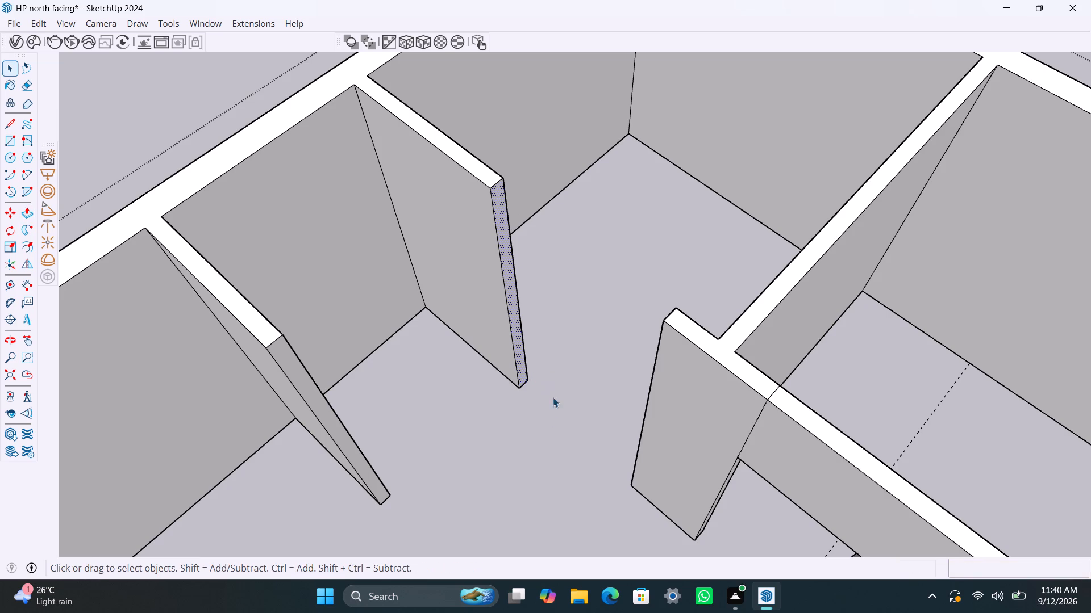
# Copy the rear stub wall's end vertical edge, on the side facing the other stub, 4.5" back along the wall.
pyautogui.scroll(2, 517, 381)
pyautogui.click(519, 376)
pyautogui.press('m')
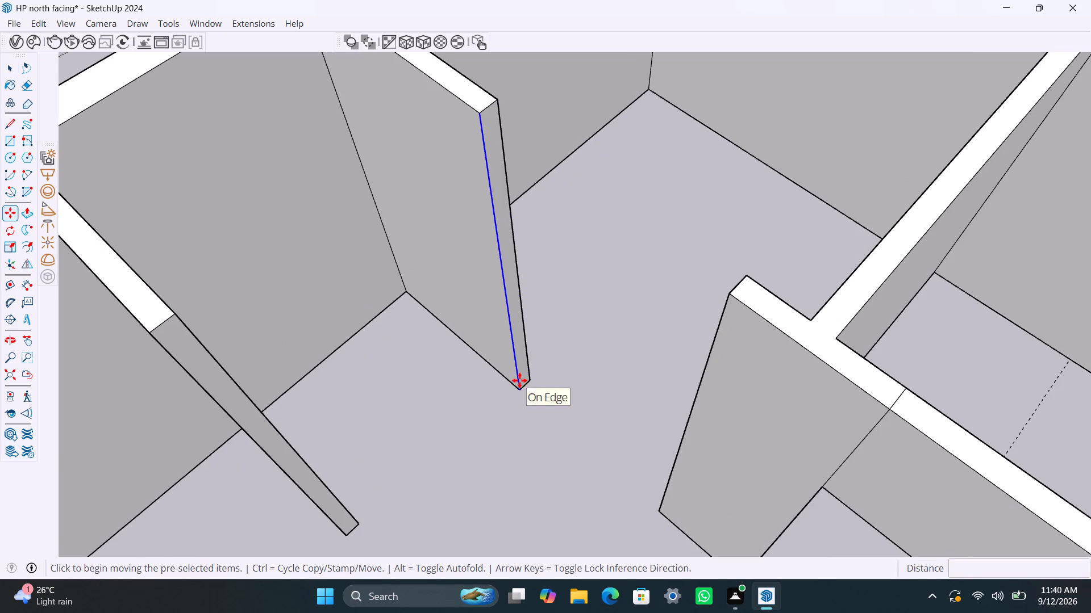
pyautogui.click(520, 386)
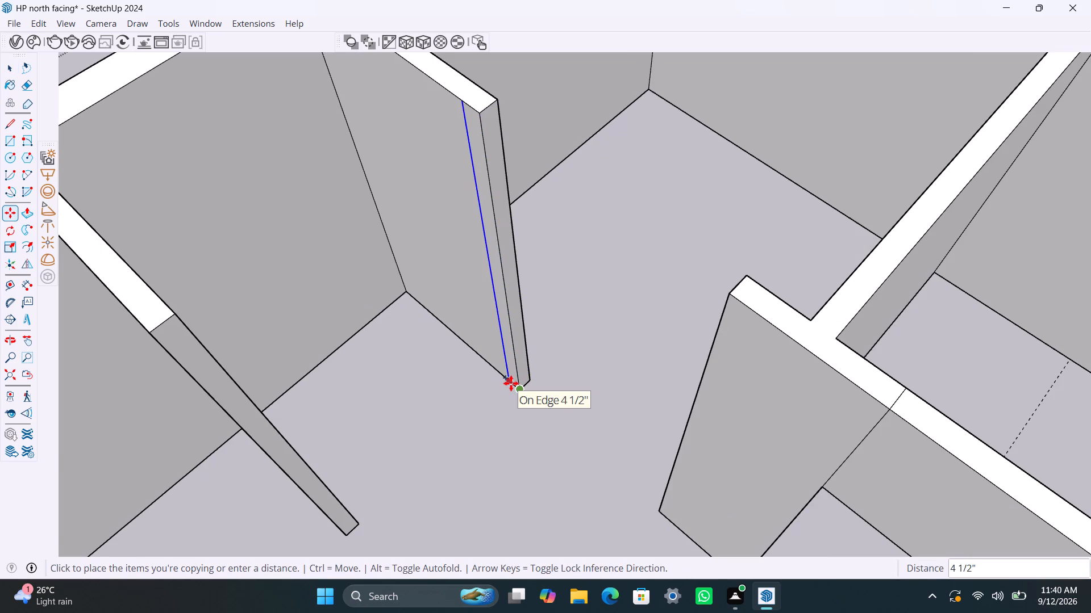
pyautogui.write('4.5"')
pyautogui.press('Return')
pyautogui.press('space')
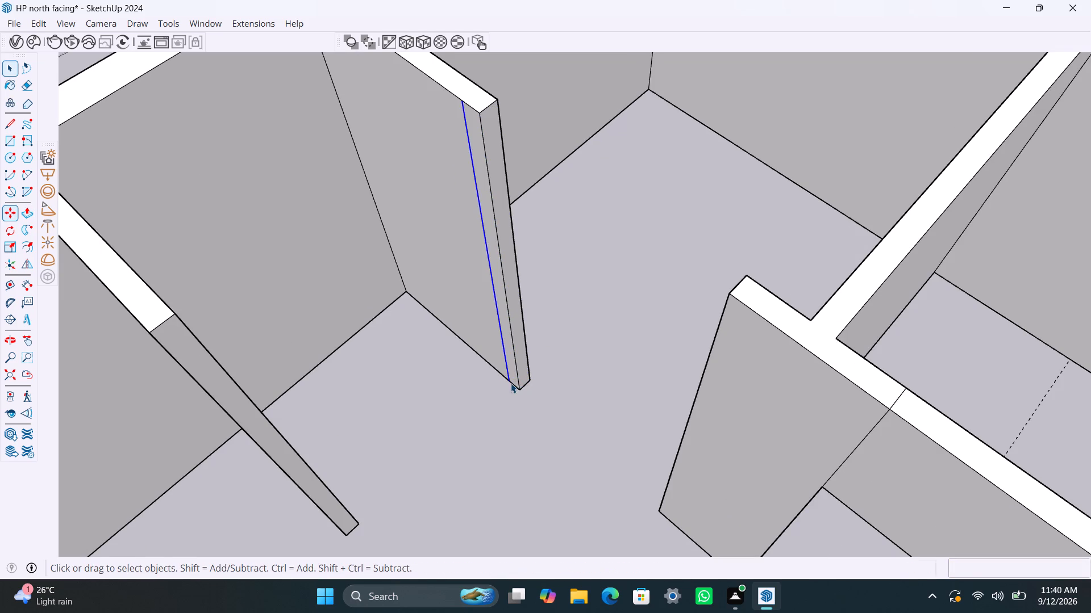
# Push/Pull the new 4.5" strip on the rear stub wall 1' toward the front stub wall.
pyautogui.scroll(1, 495, 342)
pyautogui.click(510, 337)
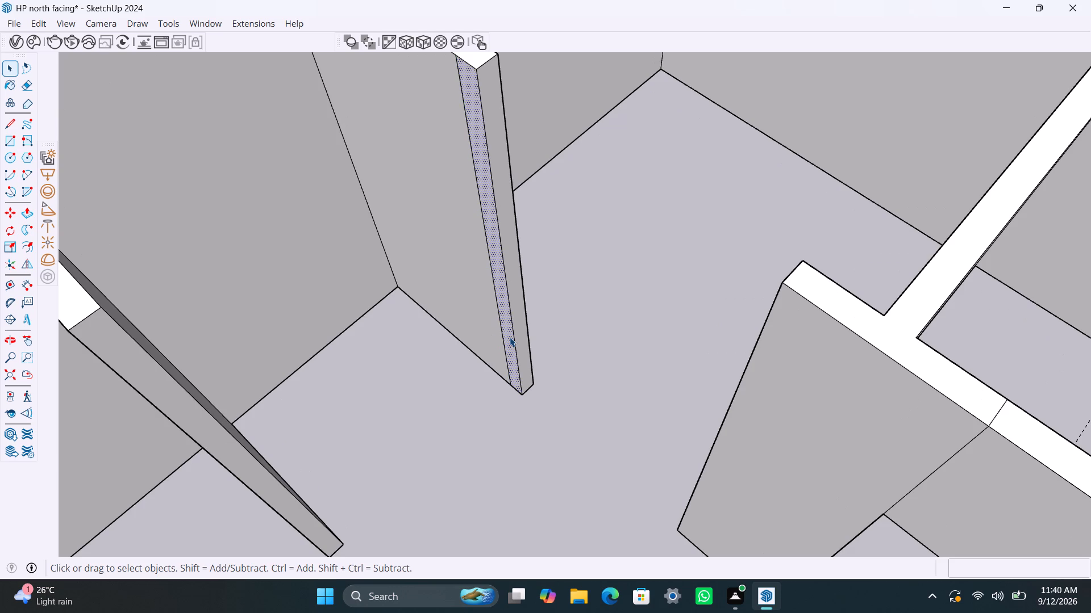
pyautogui.press('p')
pyautogui.moveTo(510, 337); pyautogui.dragTo(503, 358)
pyautogui.write("1'")
pyautogui.press('Return')
pyautogui.press('space')
# Push/Pull the end face of the front stub wall out by 4.5" to match the rear one.
pyautogui.scroll(-8, 335, 391)
pyautogui.moveTo(457, 421); pyautogui.dragTo(355, 439, button='middle')
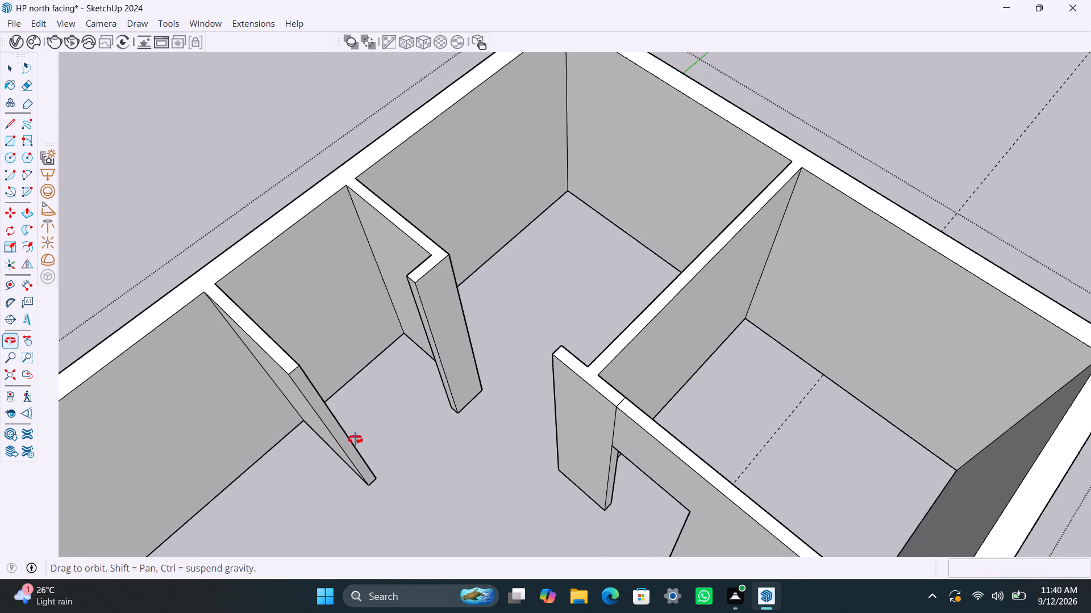
pyautogui.moveTo(355, 439); pyautogui.dragTo(219, 442, button='middle')
pyautogui.scroll(7, 301, 293)
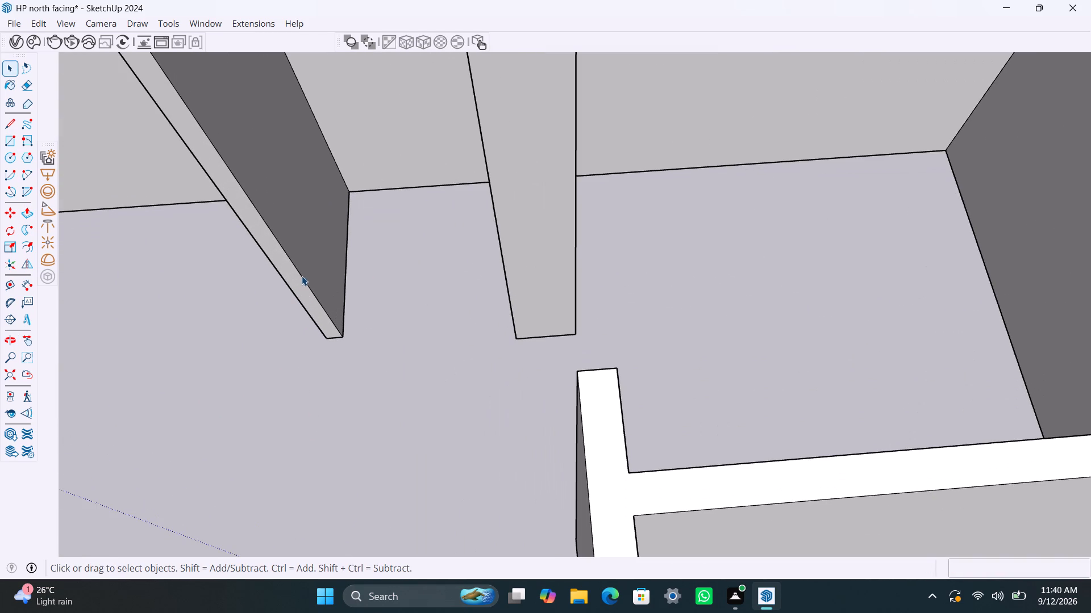
pyautogui.click(302, 276)
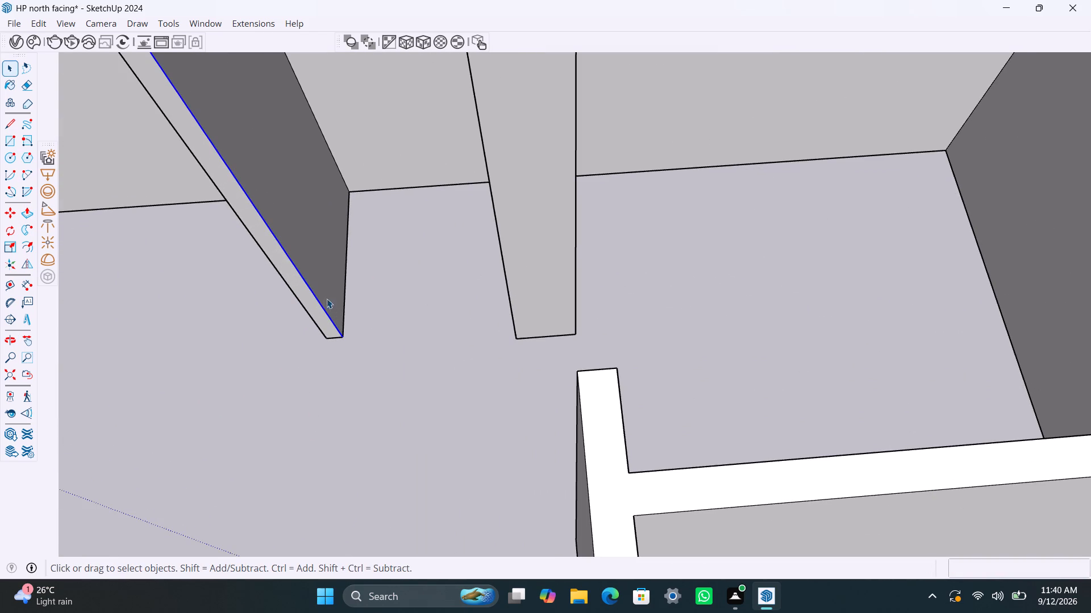
pyautogui.click(314, 312)
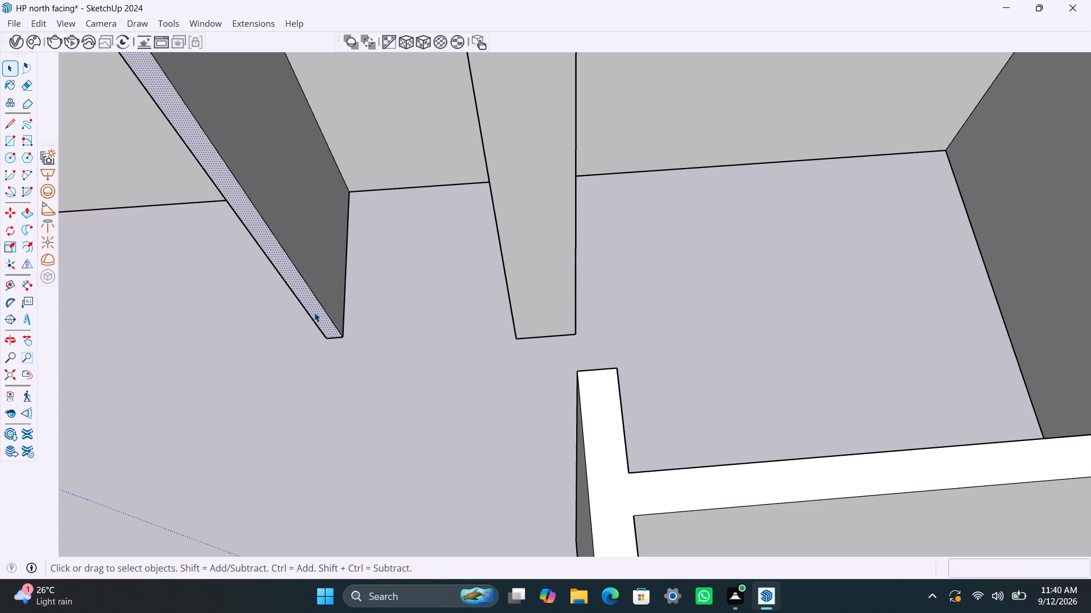
pyautogui.press('p')
pyautogui.click(314, 312)
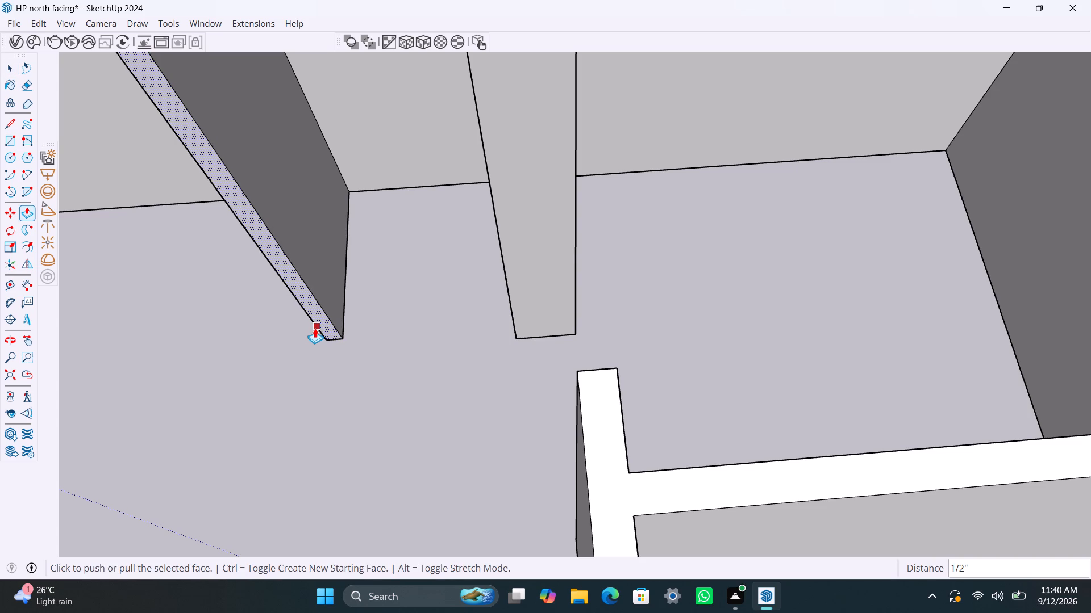
pyautogui.write('4.5"')
pyautogui.press('Return')
pyautogui.press('space')
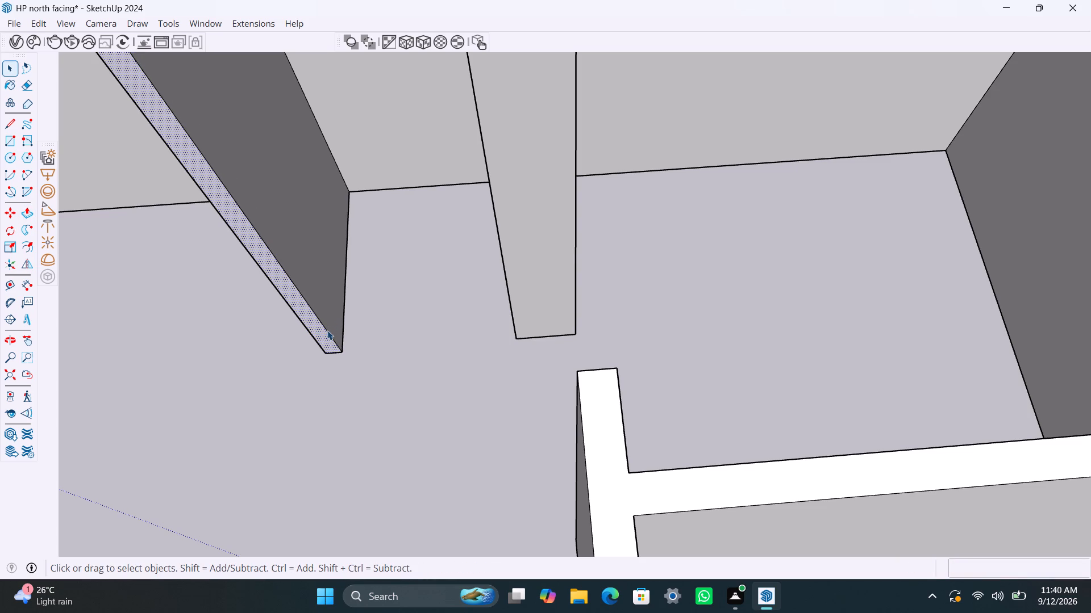
# Copy the front stub wall's end vertical edge, on the side facing the rear stub, 4.5" back along the wall.
pyautogui.click(327, 330)
pyautogui.press('m')
pyautogui.click(344, 349)
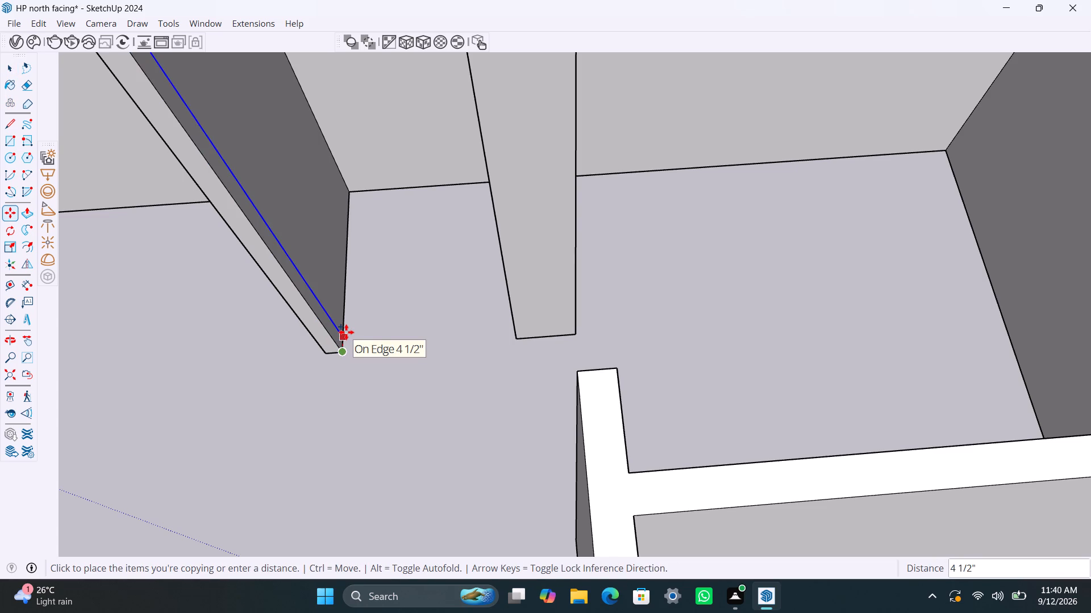
pyautogui.write('4.5"')
pyautogui.press('Return')
pyautogui.press('space')
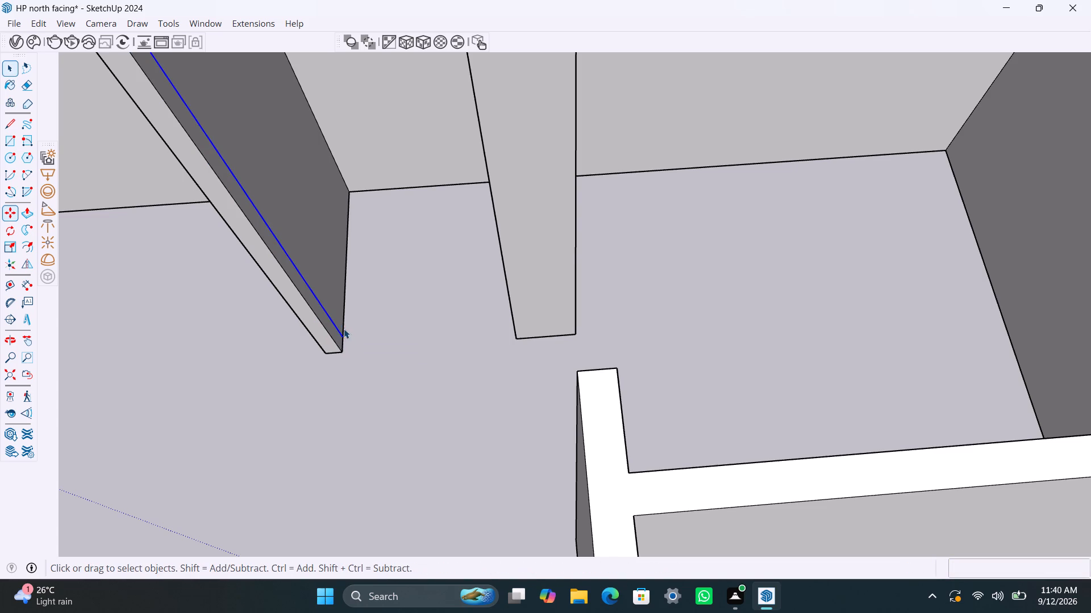
# Push/Pull the new 4.5" strip on the front stub wall 1' toward the rear stub wall.
pyautogui.scroll(2, 332, 328)
pyautogui.click(332, 328)
pyautogui.press('p')
pyautogui.click(332, 328)
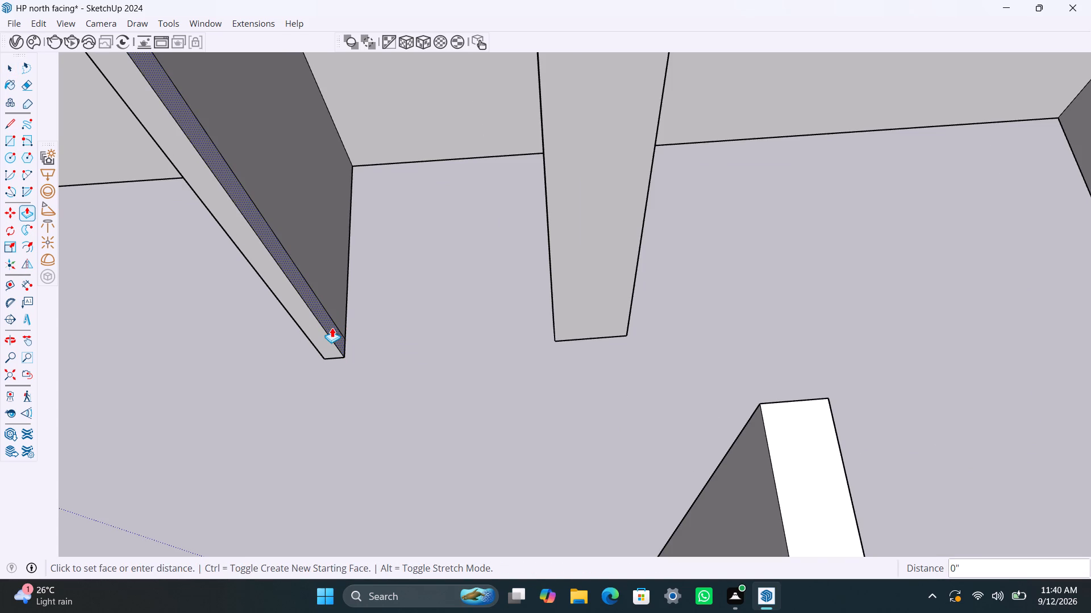
pyautogui.write("1'")
pyautogui.press('Return')
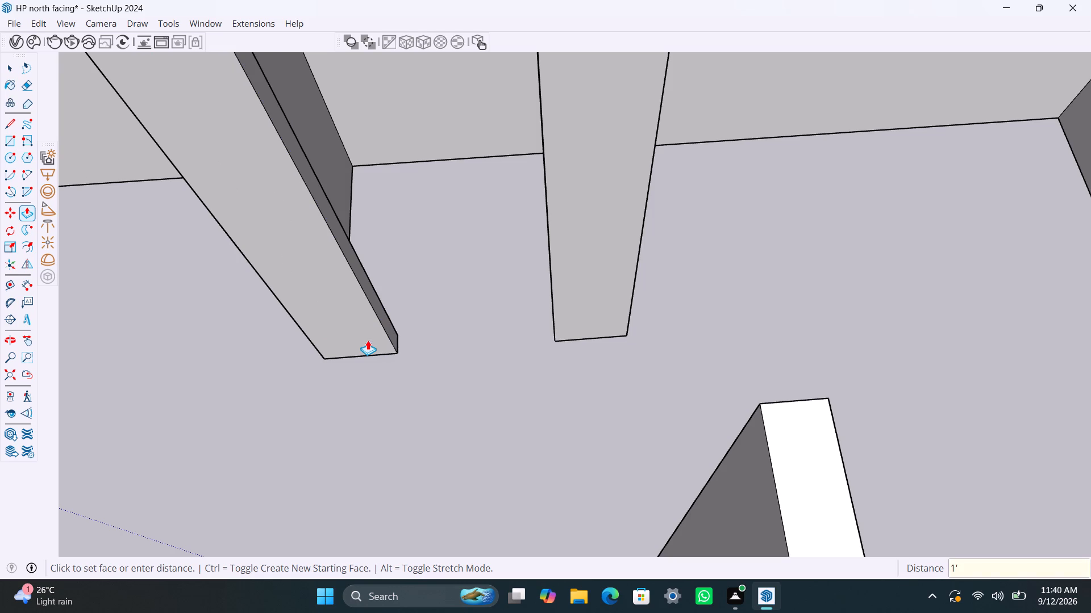
pyautogui.press('space')
# Copy the short top edge of the front return's end face 3' down to mark the door header's depth.
pyautogui.scroll(-3, 401, 314)
pyautogui.scroll(-3, 278, 228)
pyautogui.moveTo(356, 184); pyautogui.dragTo(345, 292, button='middle')
pyautogui.scroll(7, 233, 270)
pyautogui.click(237, 276)
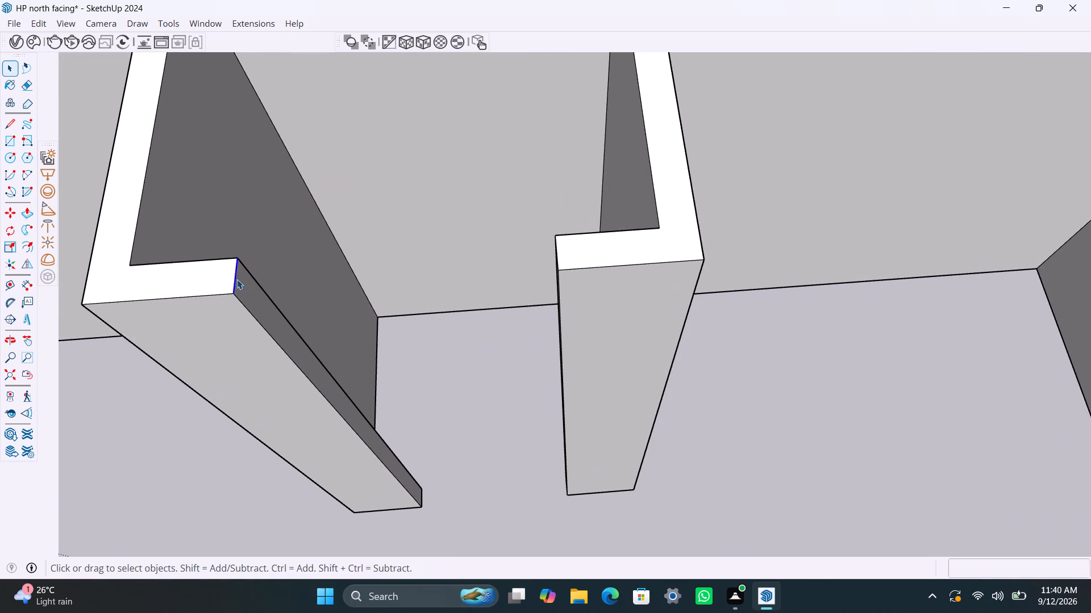
pyautogui.press('m')
pyautogui.moveTo(238, 295); pyautogui.dragTo(244, 297)
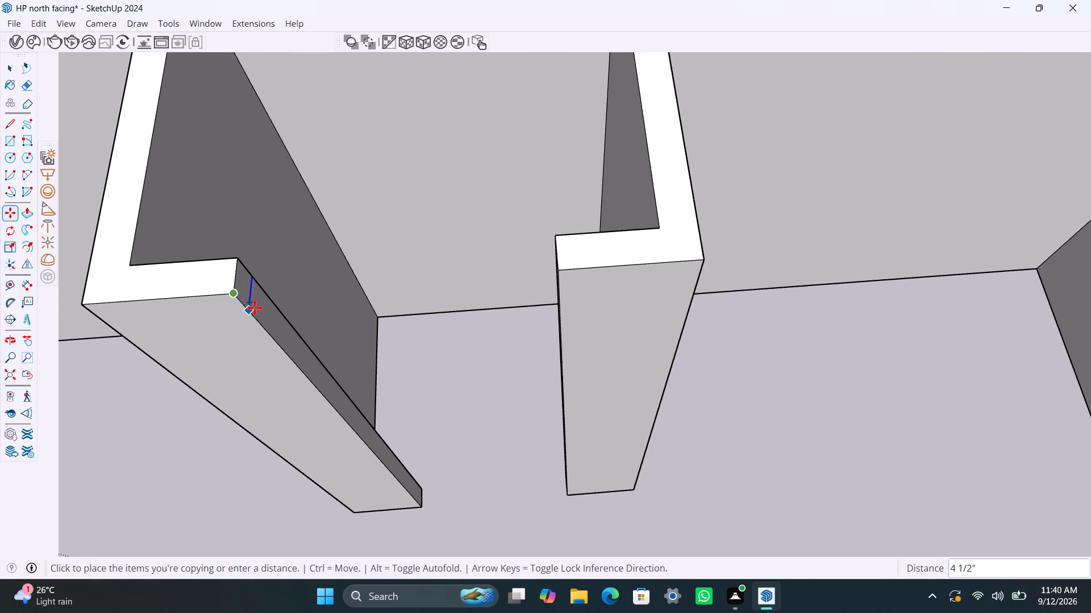
pyautogui.write("3'")
pyautogui.press('Return')
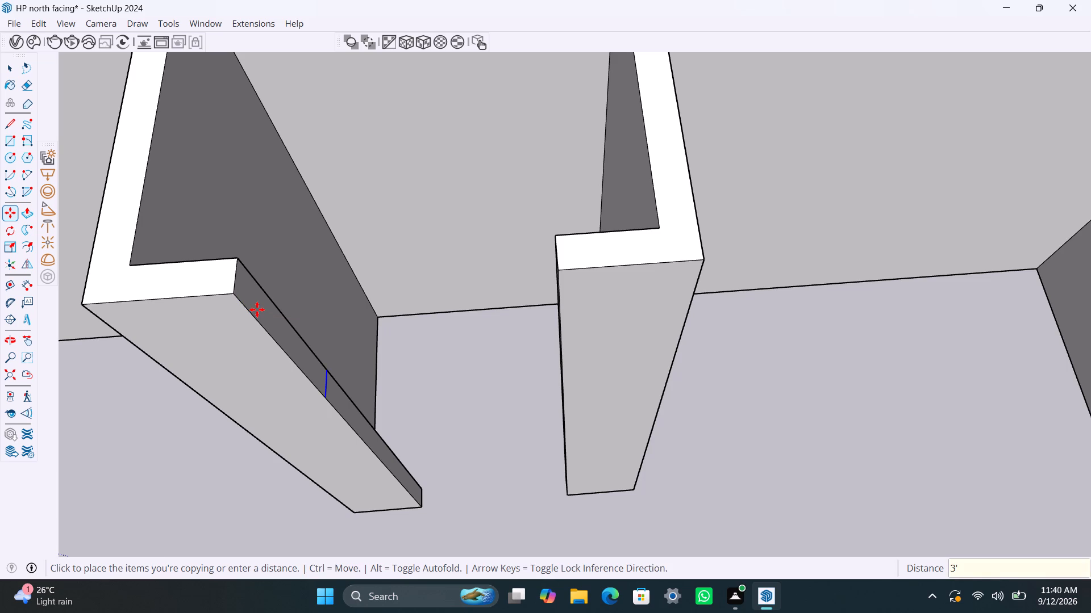
pyautogui.press('space')
# Push/Pull the upper 3' face across to the opposite return as a door header, and save the model.
pyautogui.click(281, 332)
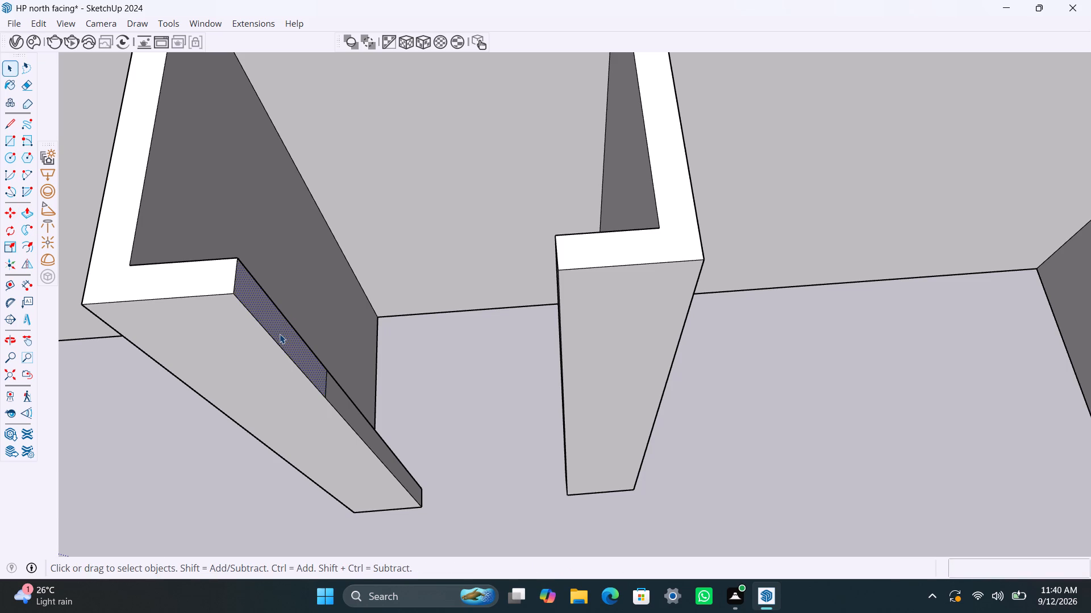
pyautogui.press('p')
pyautogui.moveTo(280, 334); pyautogui.dragTo(572, 297)
pyautogui.hotkey('ctrl', 's')
pyautogui.press('space')
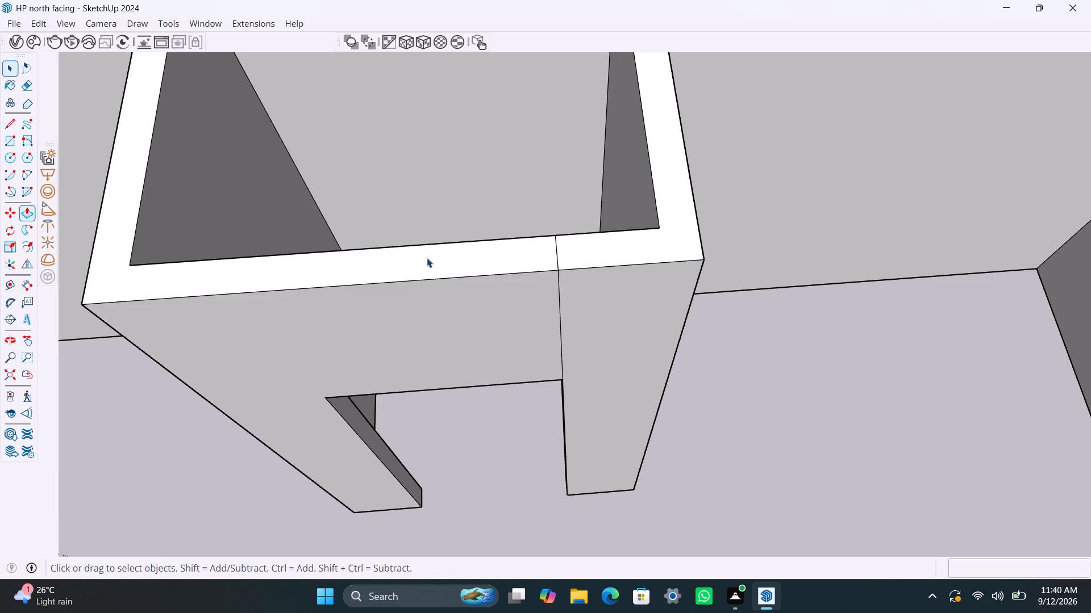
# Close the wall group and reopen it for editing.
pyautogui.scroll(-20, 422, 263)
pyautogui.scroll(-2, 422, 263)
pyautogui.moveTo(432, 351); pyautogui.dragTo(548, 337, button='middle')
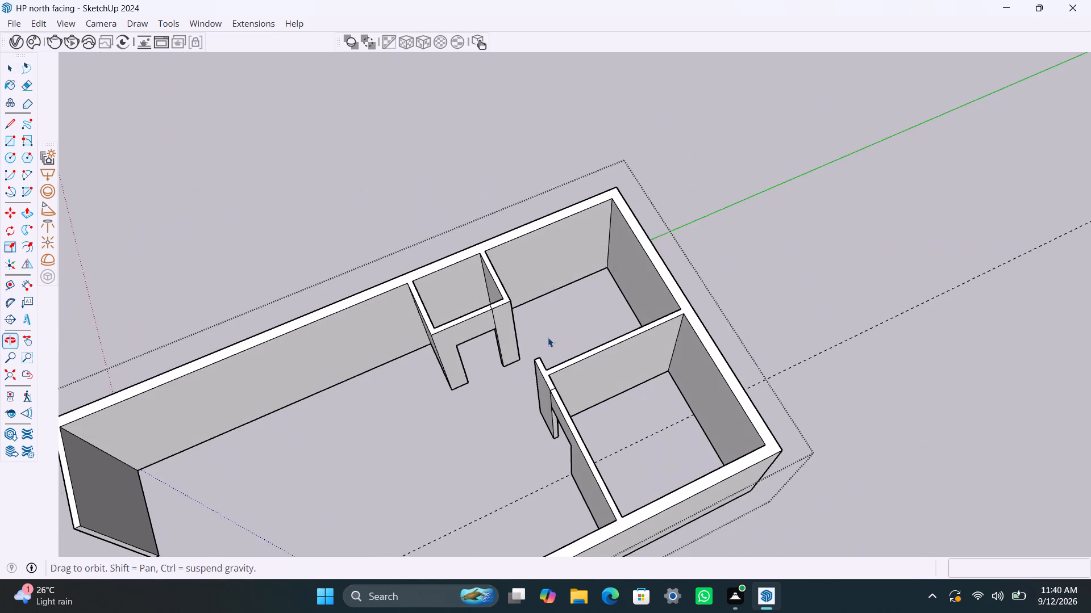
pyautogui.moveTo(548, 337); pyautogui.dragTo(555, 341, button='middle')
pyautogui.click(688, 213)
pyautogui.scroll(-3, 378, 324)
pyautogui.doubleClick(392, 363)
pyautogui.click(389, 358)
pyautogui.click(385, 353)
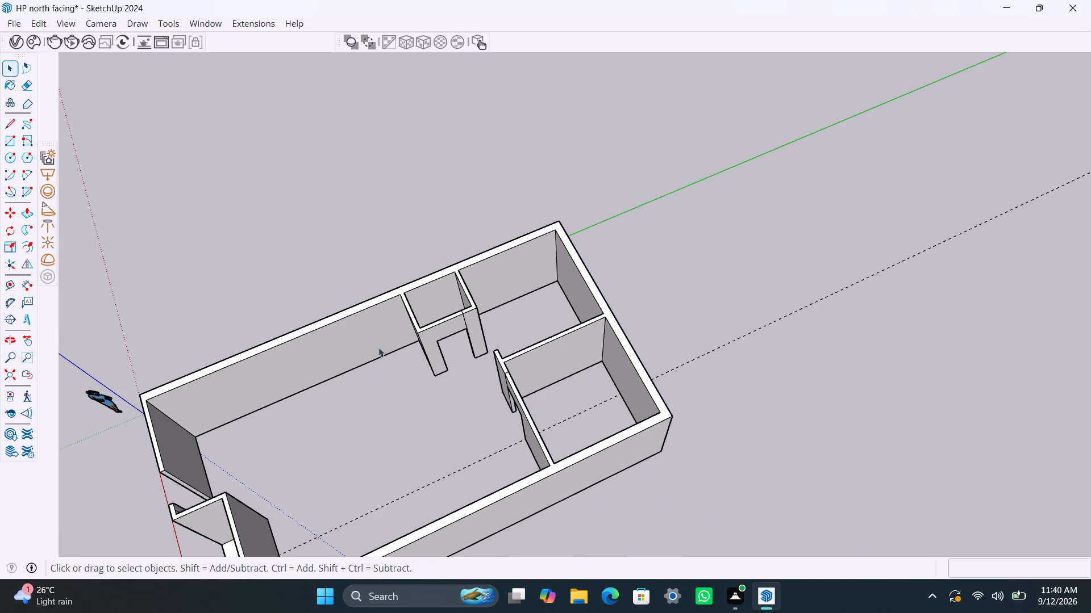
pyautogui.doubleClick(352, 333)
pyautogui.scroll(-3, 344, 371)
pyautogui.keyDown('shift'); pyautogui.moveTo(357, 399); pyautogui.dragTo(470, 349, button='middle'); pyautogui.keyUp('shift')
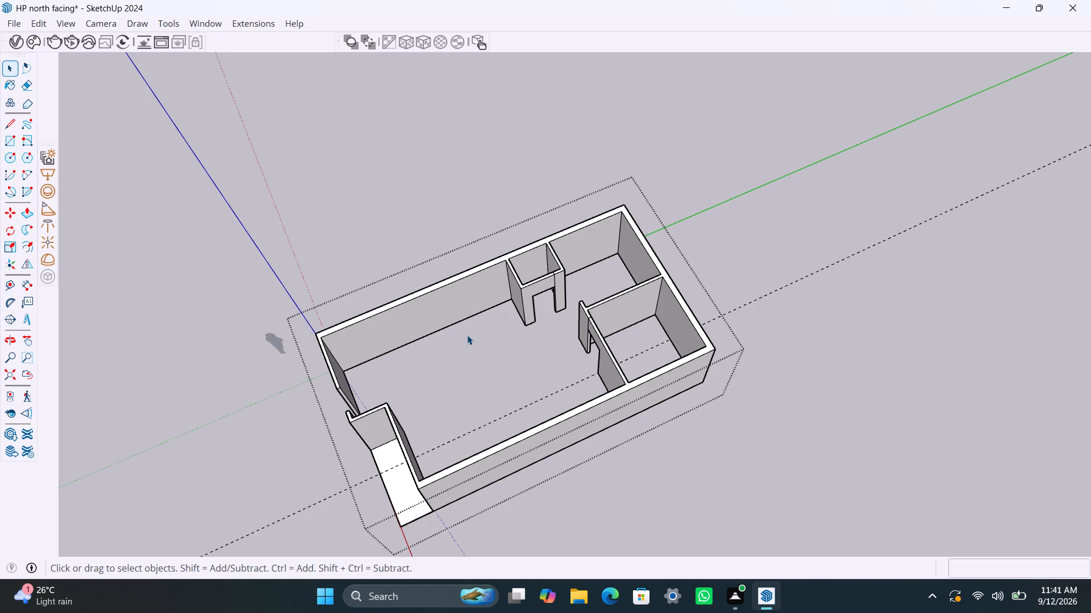
# Copy the vertical edge where the rear room's door partition meets the opposite long wall 5' toward the front.
pyautogui.scroll(-4, 374, 386)
pyautogui.moveTo(396, 392); pyautogui.dragTo(1027, 436, button='middle')
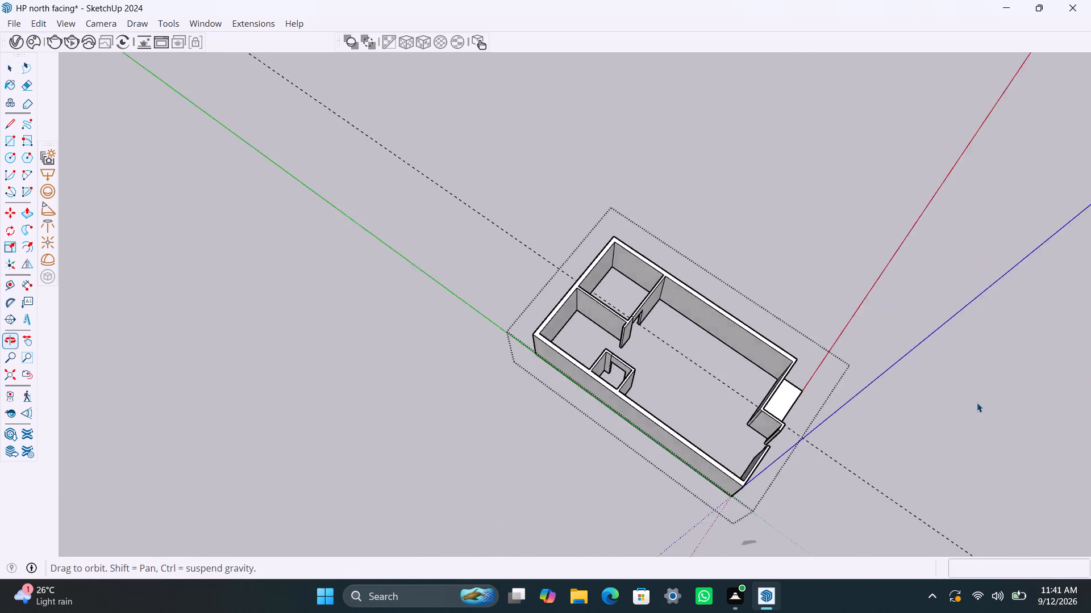
pyautogui.scroll(8, 649, 351)
pyautogui.moveTo(641, 354); pyautogui.dragTo(786, 360, button='middle')
pyautogui.scroll(1, 626, 256)
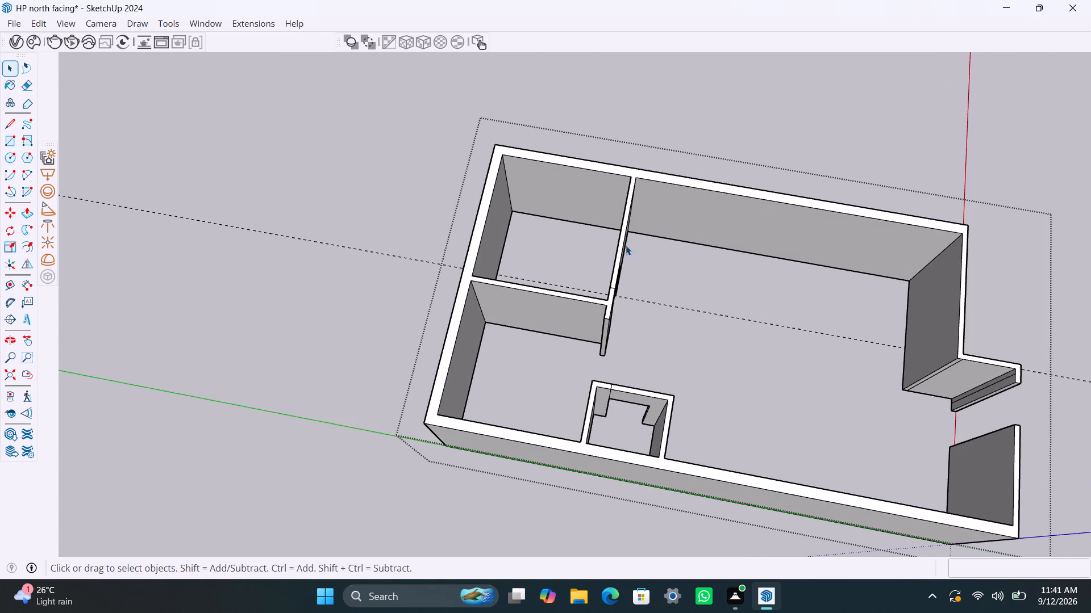
pyautogui.keyDown('shift'); pyautogui.moveTo(554, 262); pyautogui.dragTo(351, 331, button='middle'); pyautogui.keyUp('shift')
pyautogui.scroll(3, 417, 273)
pyautogui.scroll(2, 480, 267)
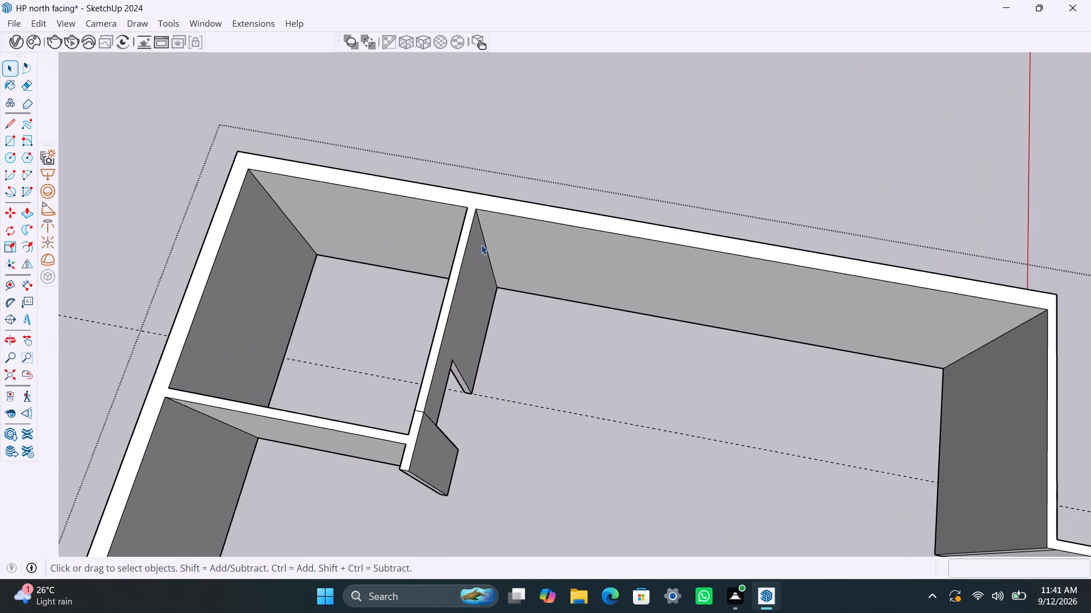
pyautogui.click(483, 238)
pyautogui.press('m')
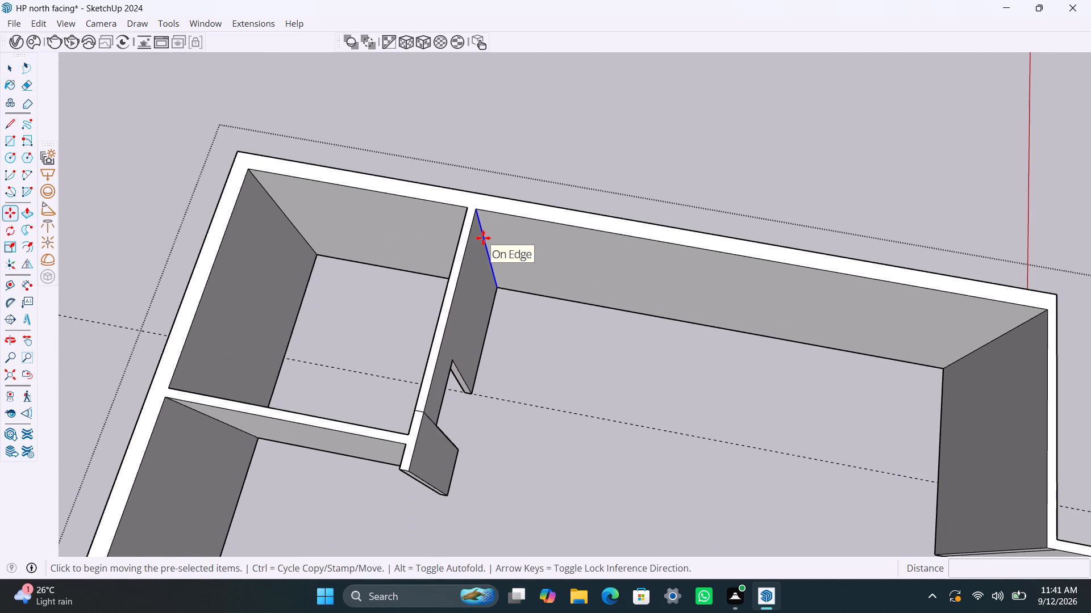
pyautogui.click(478, 209)
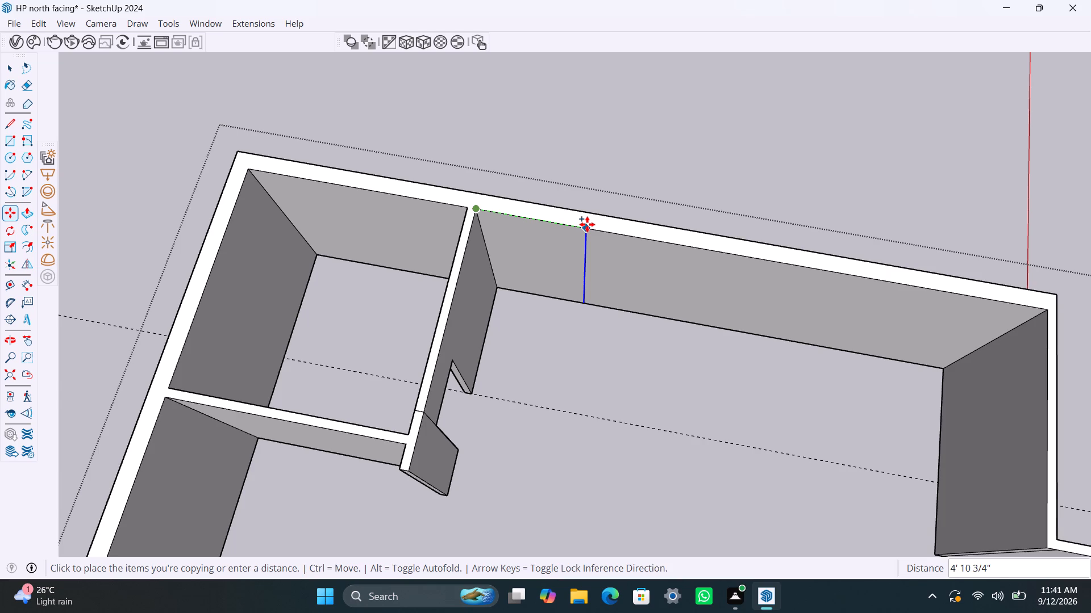
pyautogui.write("5'")
pyautogui.press('Return')
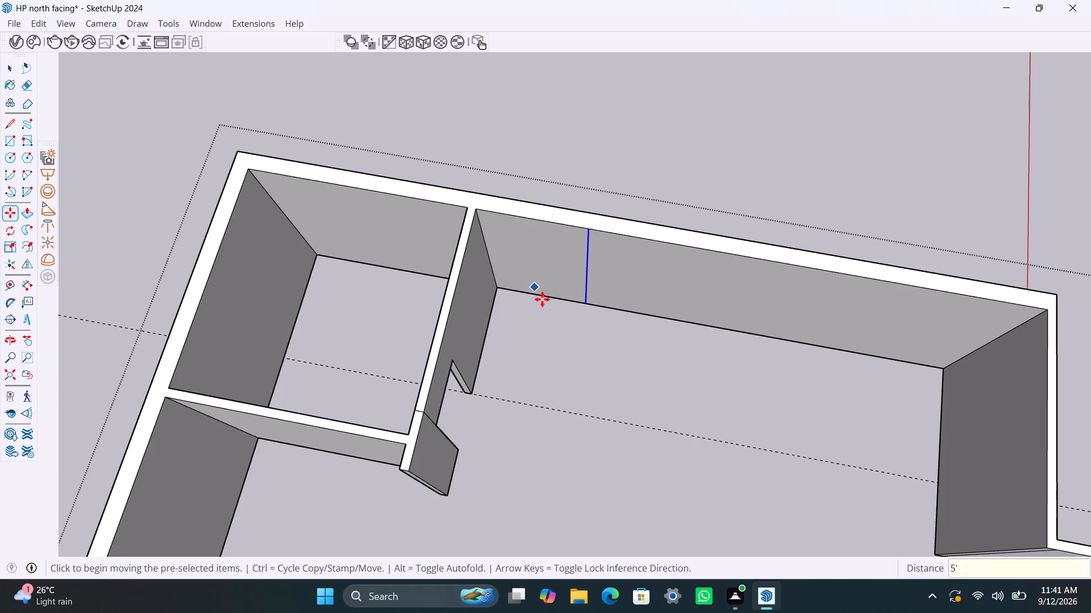
# Copy the vertical edge on the long wall a further 4.5" toward the front to mark the new partition's thickness.
pyautogui.press('m')
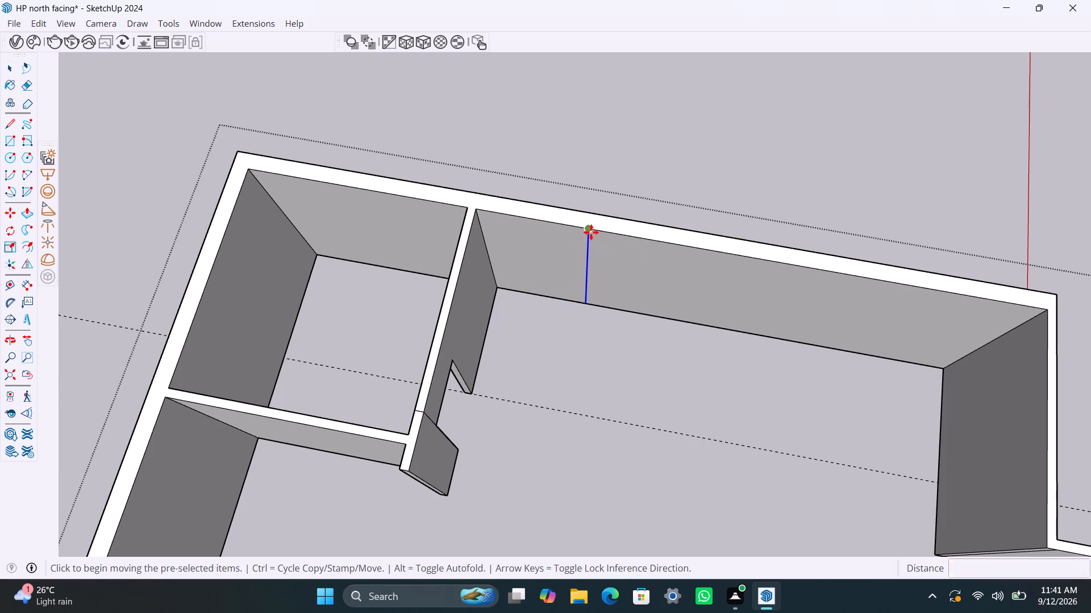
pyautogui.click(591, 232)
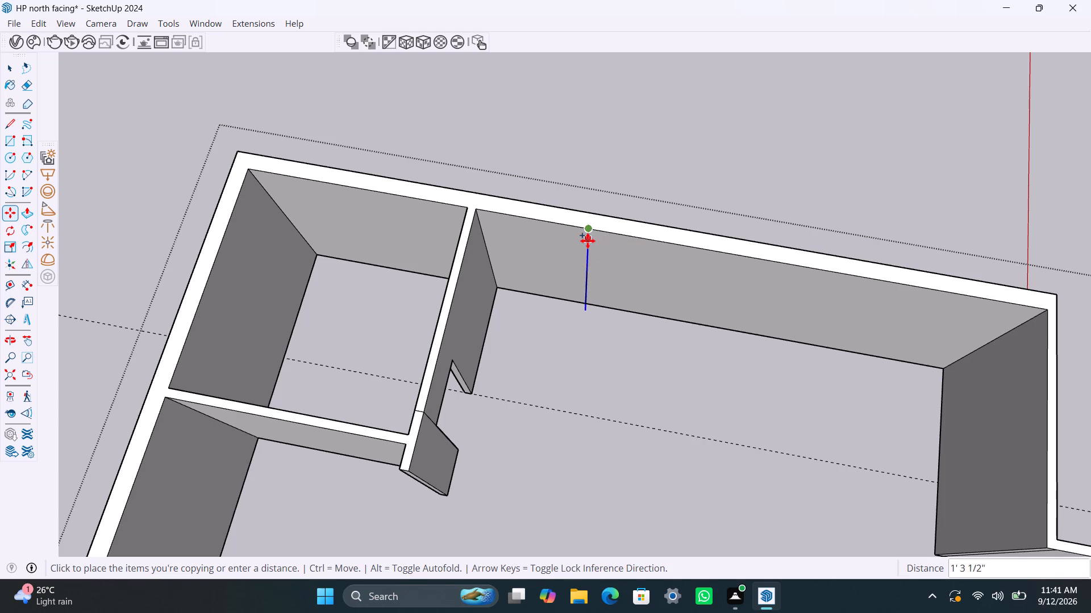
pyautogui.write('4.5"')
pyautogui.press('Return')
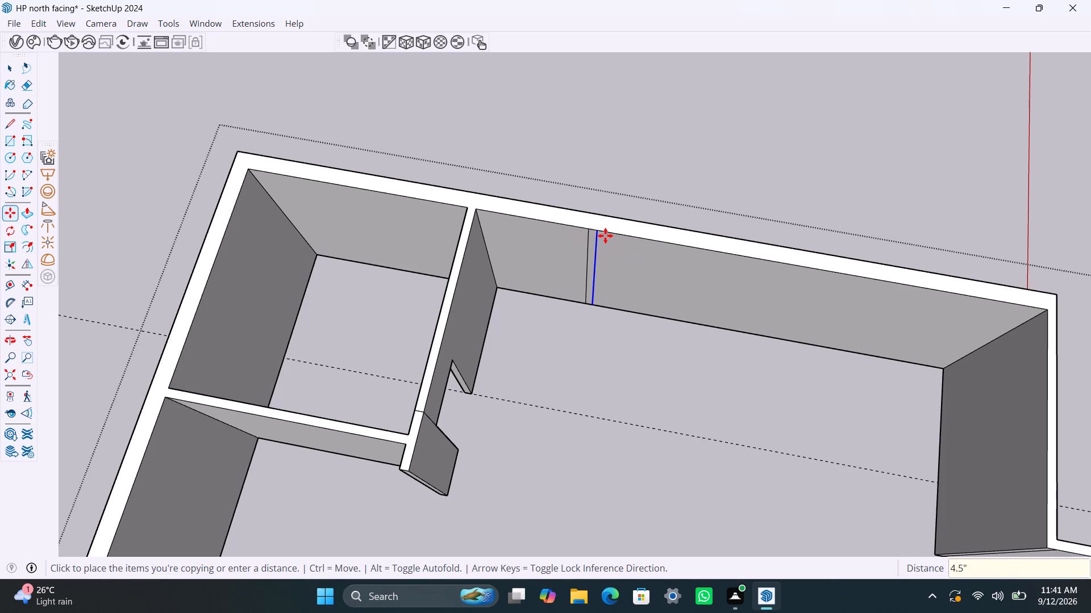
pyautogui.press('space')
# Push/Pull the narrow 4.5" strip on the long wall 6' inward to form a partition.
pyautogui.scroll(4, 591, 253)
pyautogui.click(594, 245)
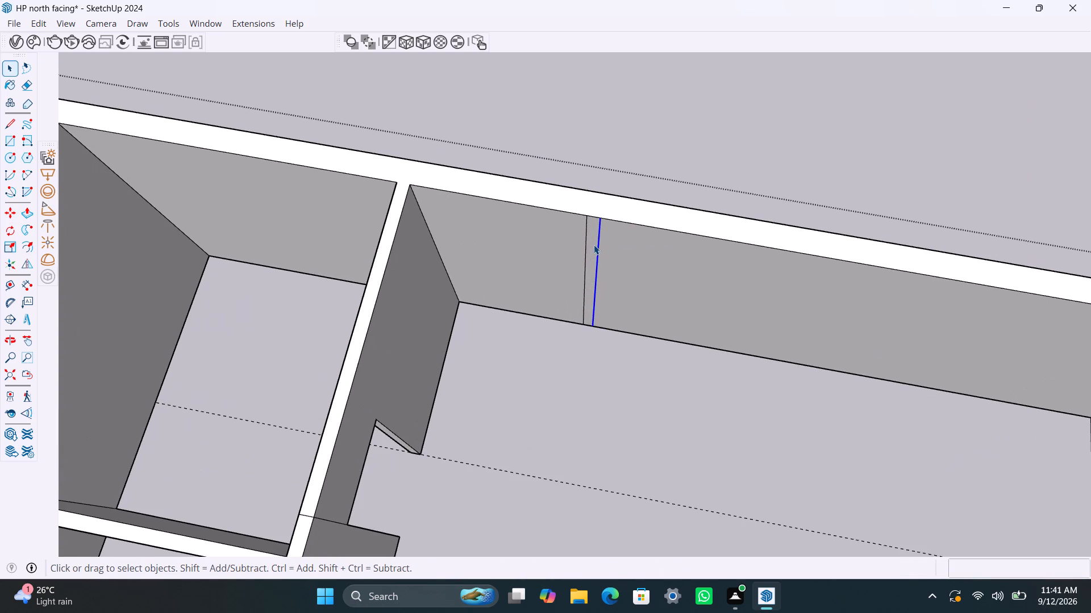
pyautogui.press('p')
pyautogui.click(595, 245)
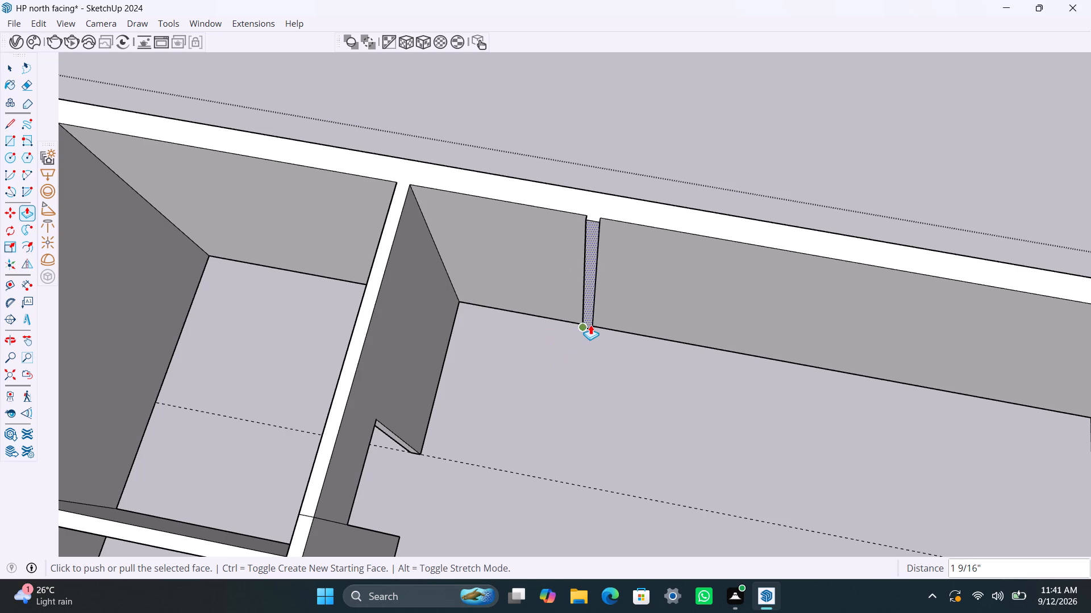
pyautogui.write("6'")
pyautogui.press('Return')
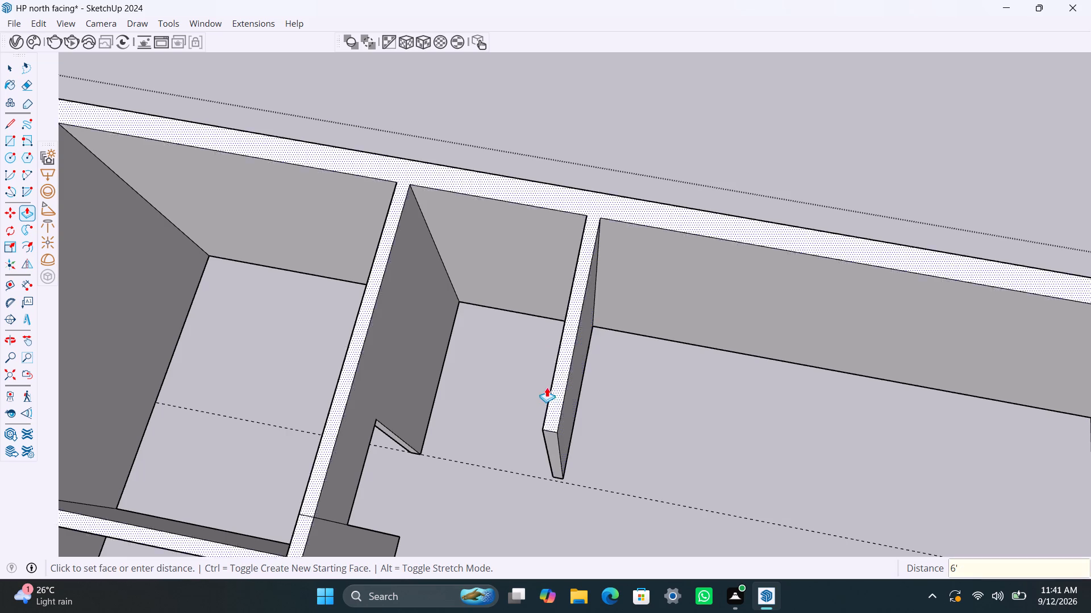
pyautogui.press('space')
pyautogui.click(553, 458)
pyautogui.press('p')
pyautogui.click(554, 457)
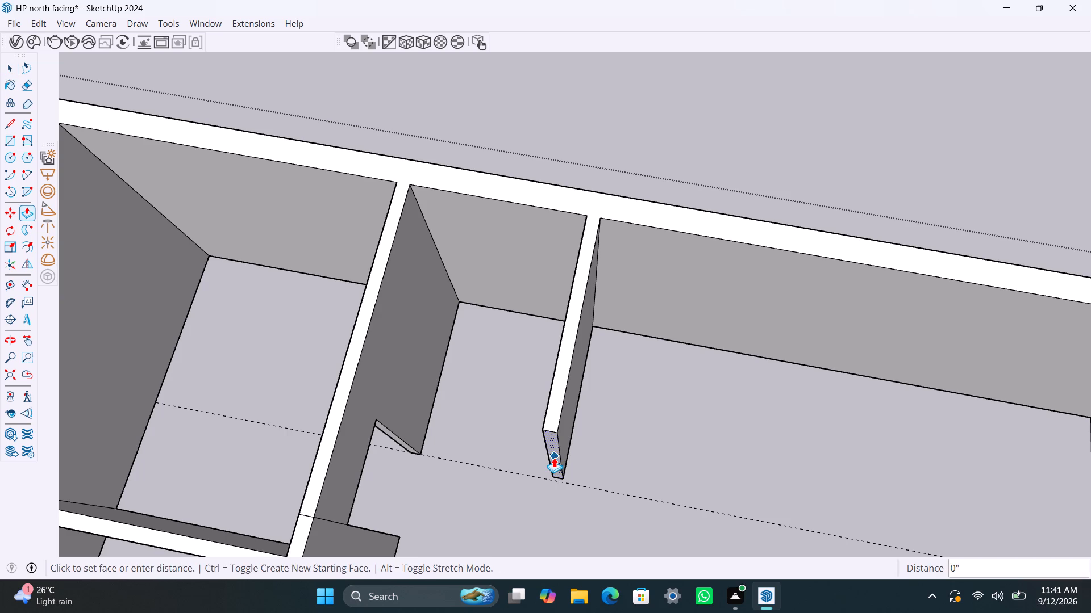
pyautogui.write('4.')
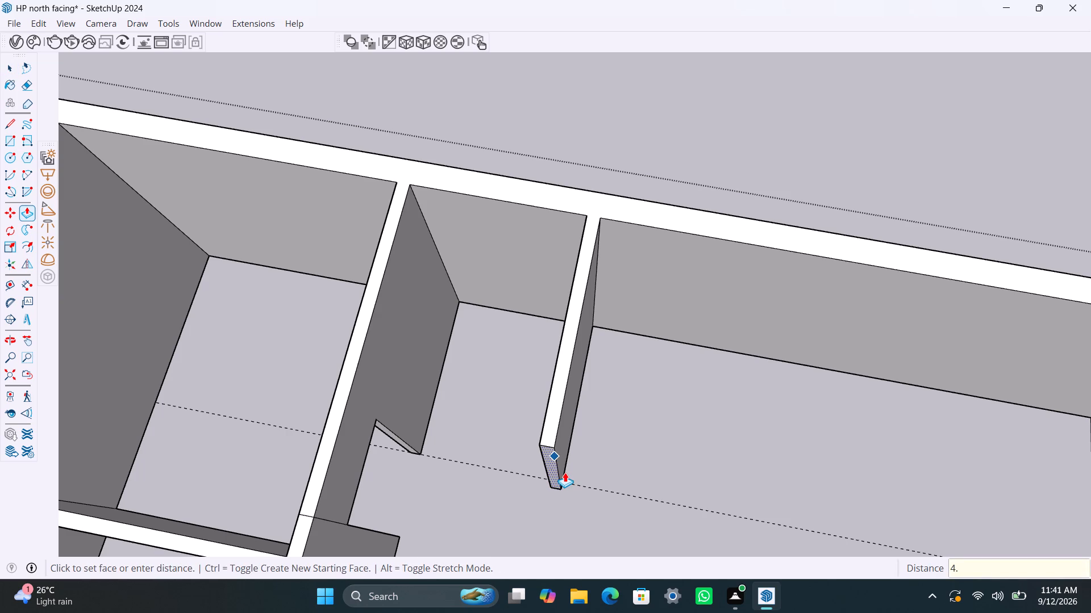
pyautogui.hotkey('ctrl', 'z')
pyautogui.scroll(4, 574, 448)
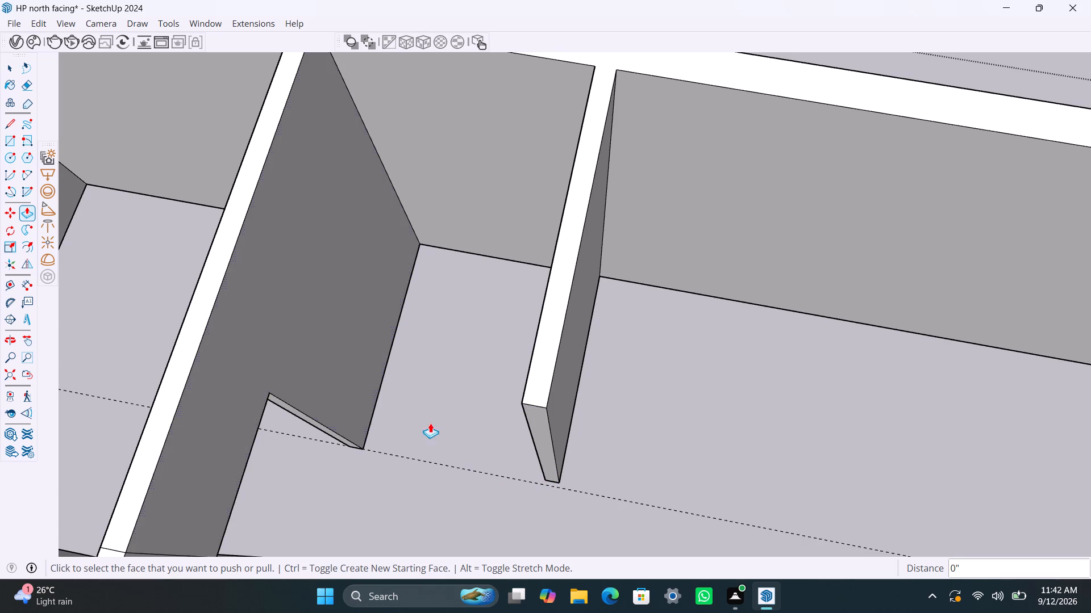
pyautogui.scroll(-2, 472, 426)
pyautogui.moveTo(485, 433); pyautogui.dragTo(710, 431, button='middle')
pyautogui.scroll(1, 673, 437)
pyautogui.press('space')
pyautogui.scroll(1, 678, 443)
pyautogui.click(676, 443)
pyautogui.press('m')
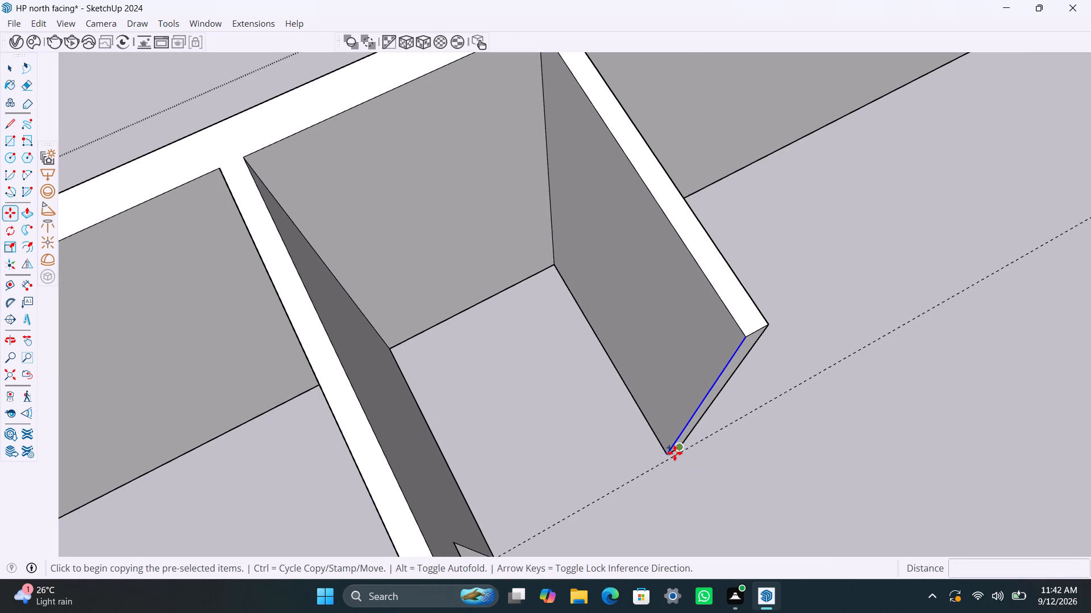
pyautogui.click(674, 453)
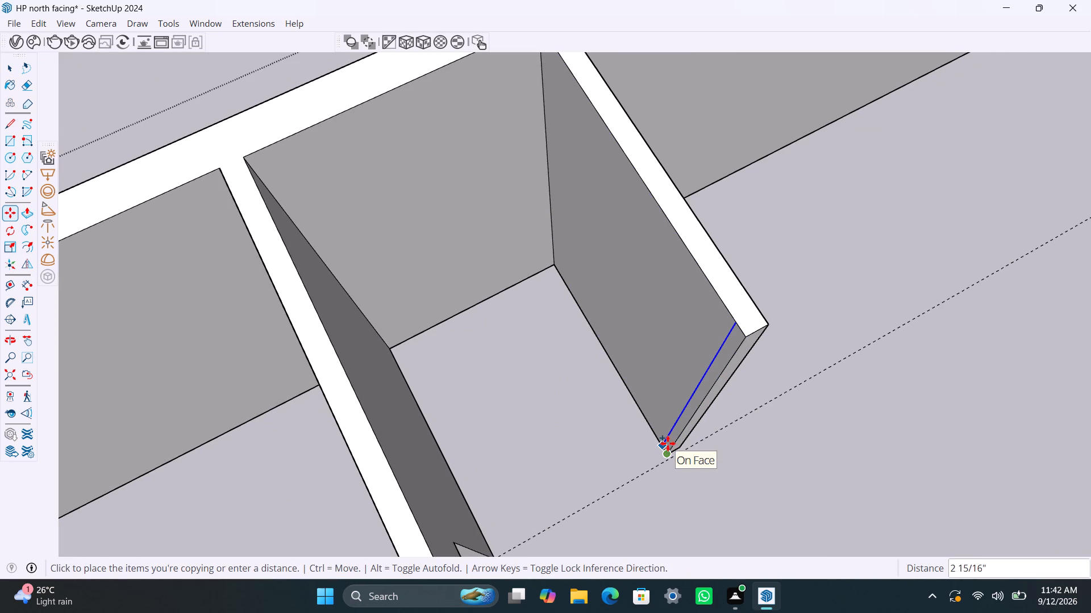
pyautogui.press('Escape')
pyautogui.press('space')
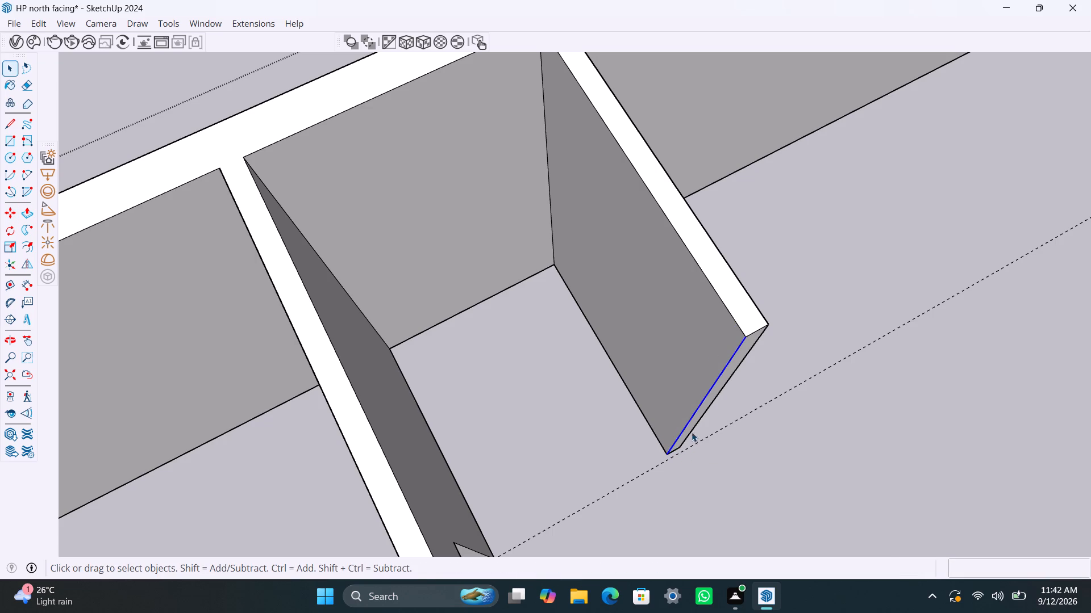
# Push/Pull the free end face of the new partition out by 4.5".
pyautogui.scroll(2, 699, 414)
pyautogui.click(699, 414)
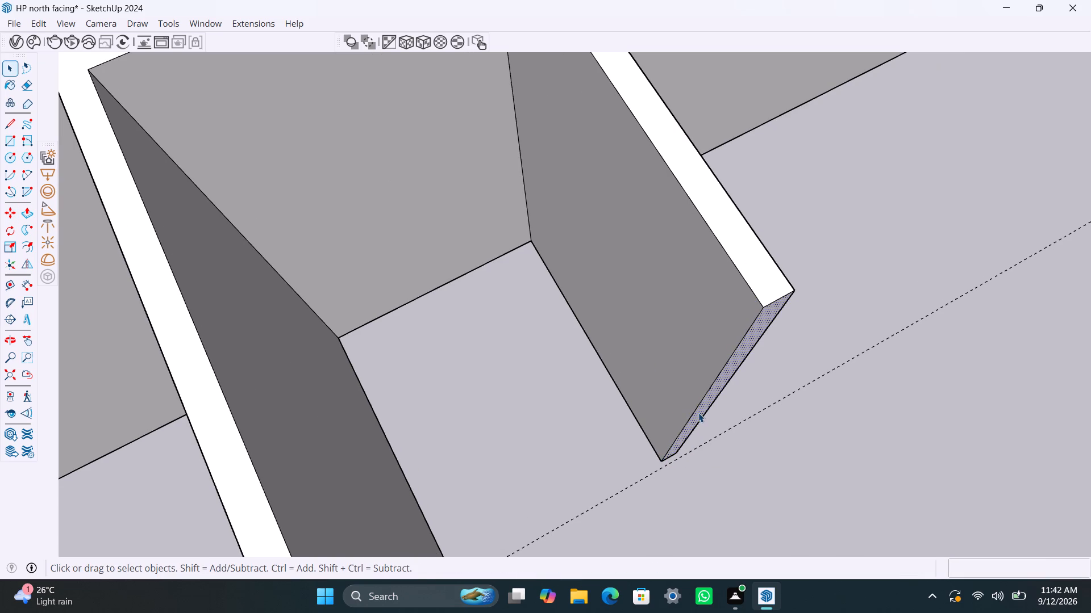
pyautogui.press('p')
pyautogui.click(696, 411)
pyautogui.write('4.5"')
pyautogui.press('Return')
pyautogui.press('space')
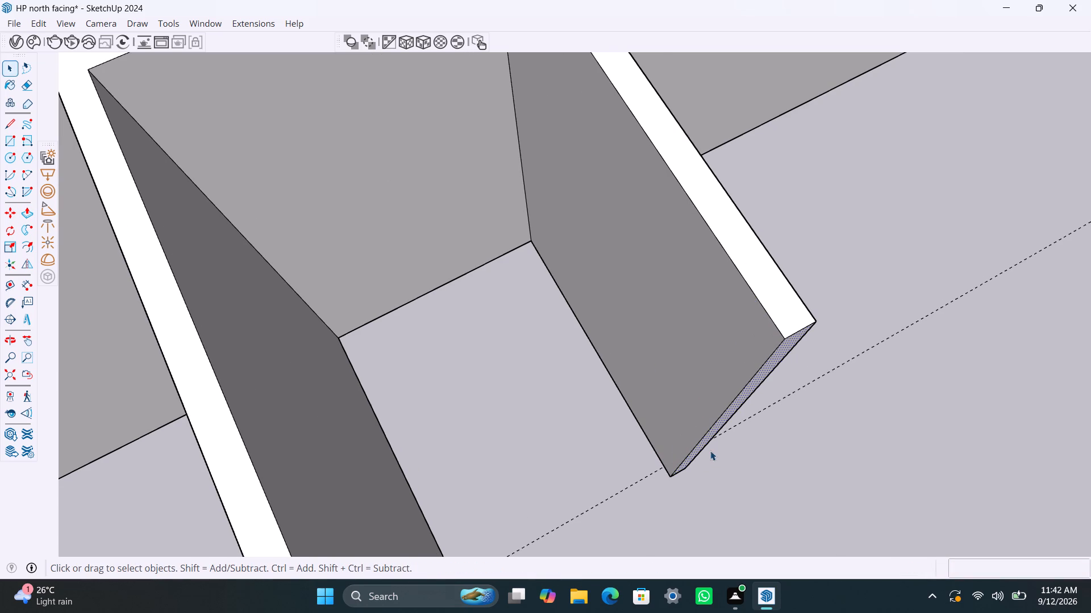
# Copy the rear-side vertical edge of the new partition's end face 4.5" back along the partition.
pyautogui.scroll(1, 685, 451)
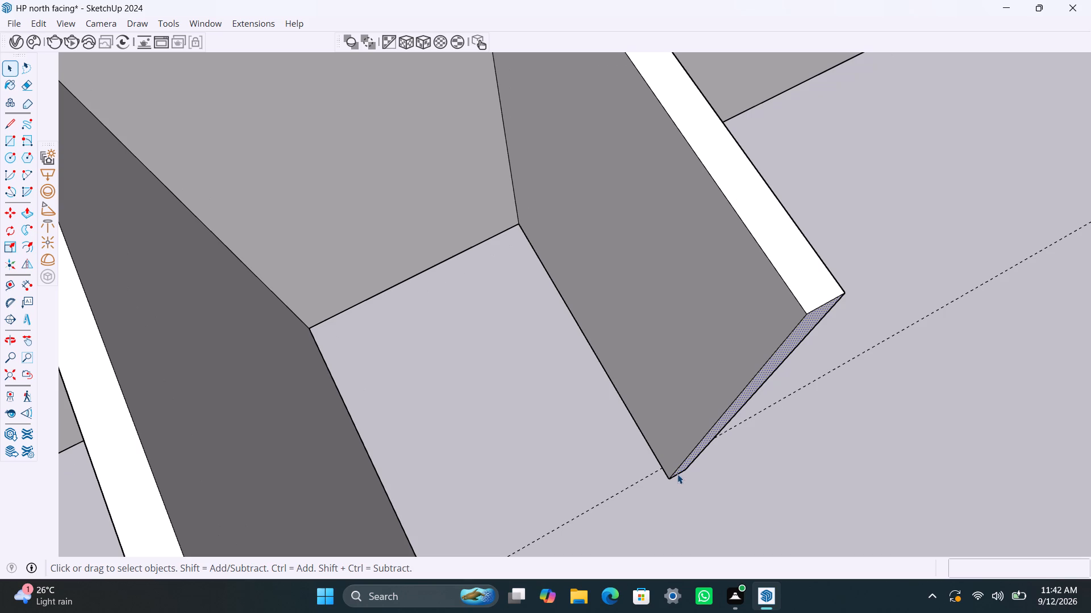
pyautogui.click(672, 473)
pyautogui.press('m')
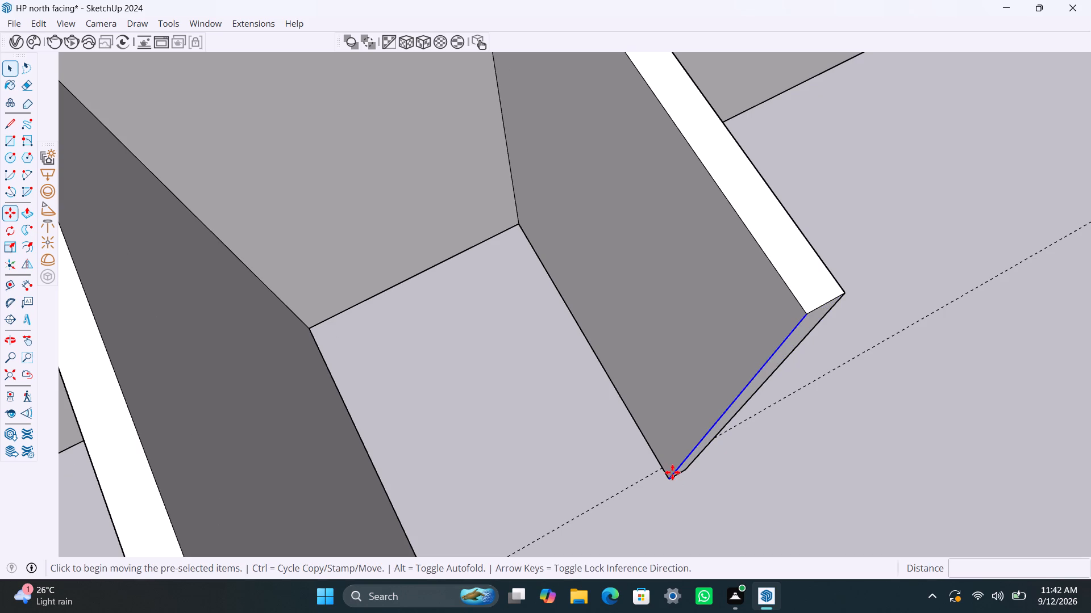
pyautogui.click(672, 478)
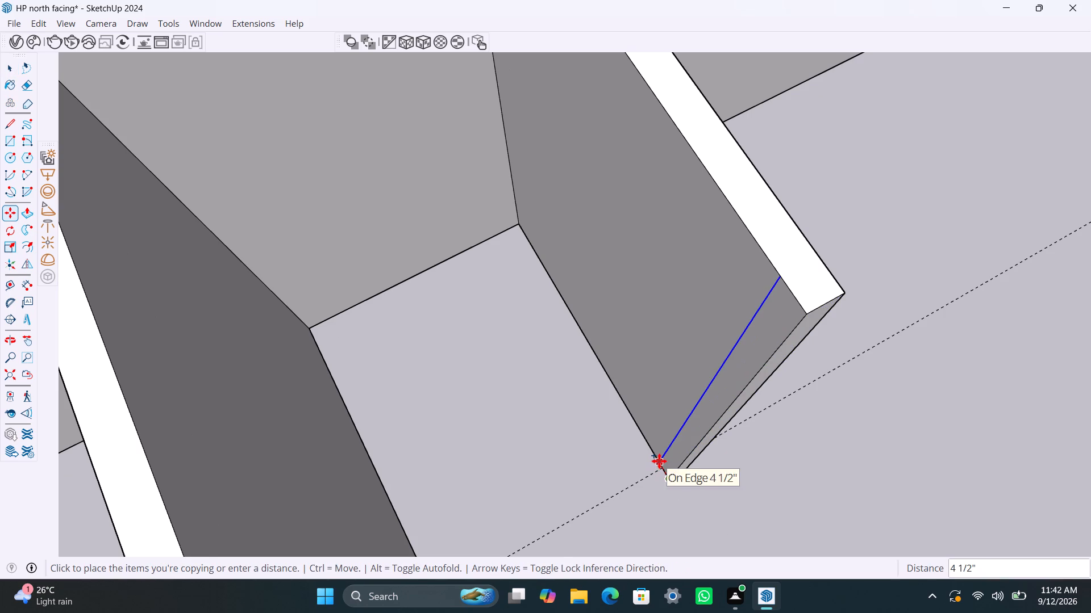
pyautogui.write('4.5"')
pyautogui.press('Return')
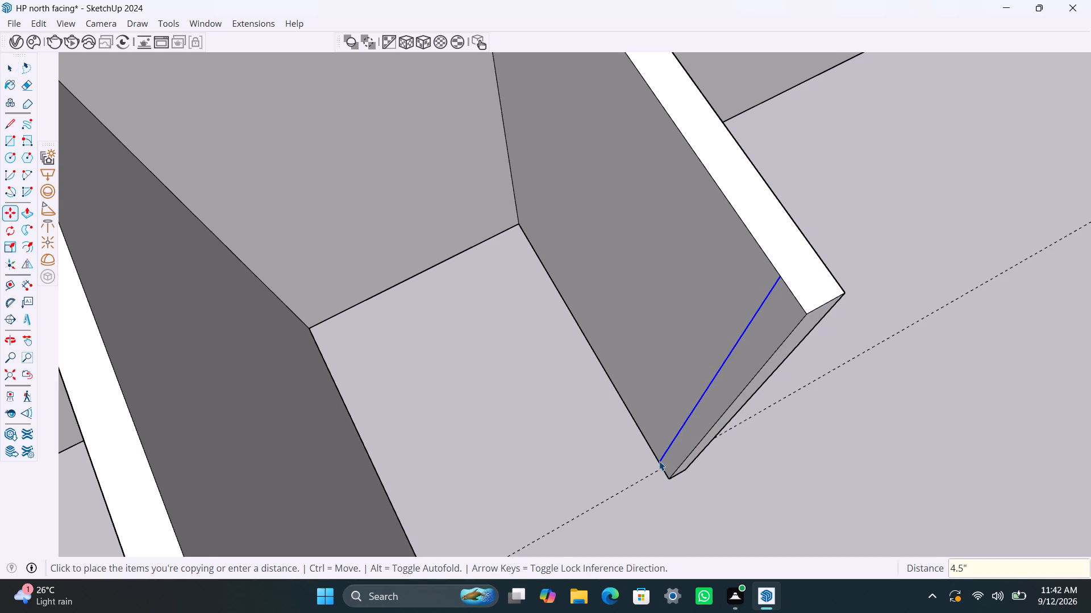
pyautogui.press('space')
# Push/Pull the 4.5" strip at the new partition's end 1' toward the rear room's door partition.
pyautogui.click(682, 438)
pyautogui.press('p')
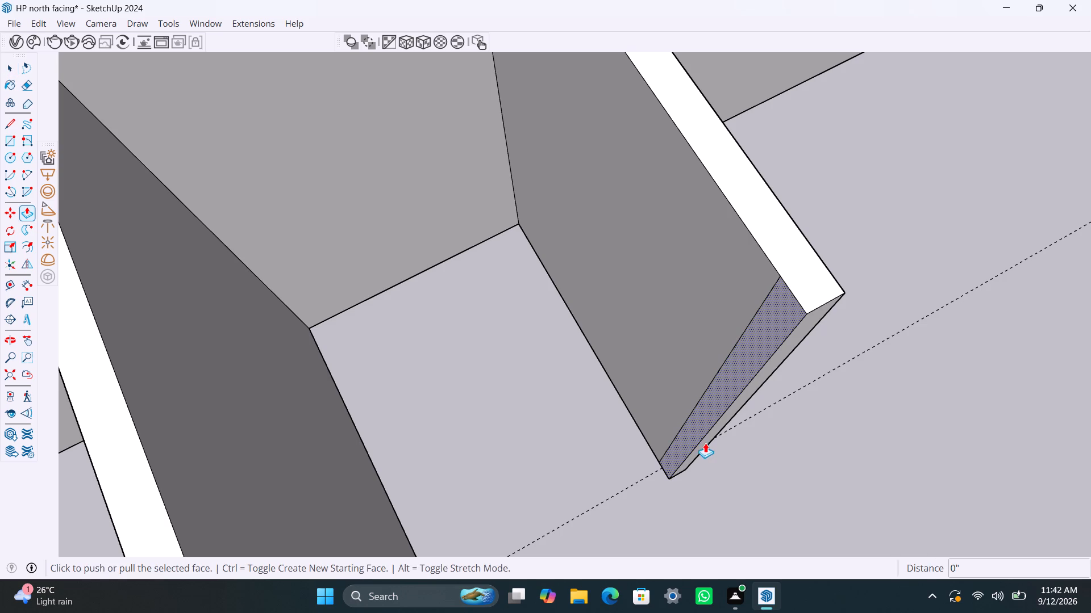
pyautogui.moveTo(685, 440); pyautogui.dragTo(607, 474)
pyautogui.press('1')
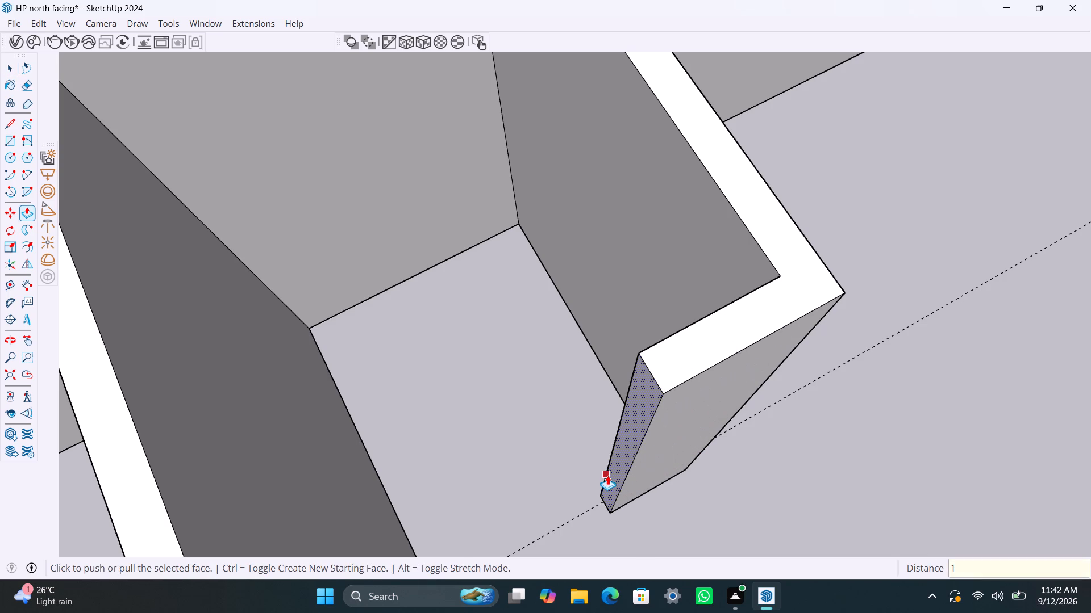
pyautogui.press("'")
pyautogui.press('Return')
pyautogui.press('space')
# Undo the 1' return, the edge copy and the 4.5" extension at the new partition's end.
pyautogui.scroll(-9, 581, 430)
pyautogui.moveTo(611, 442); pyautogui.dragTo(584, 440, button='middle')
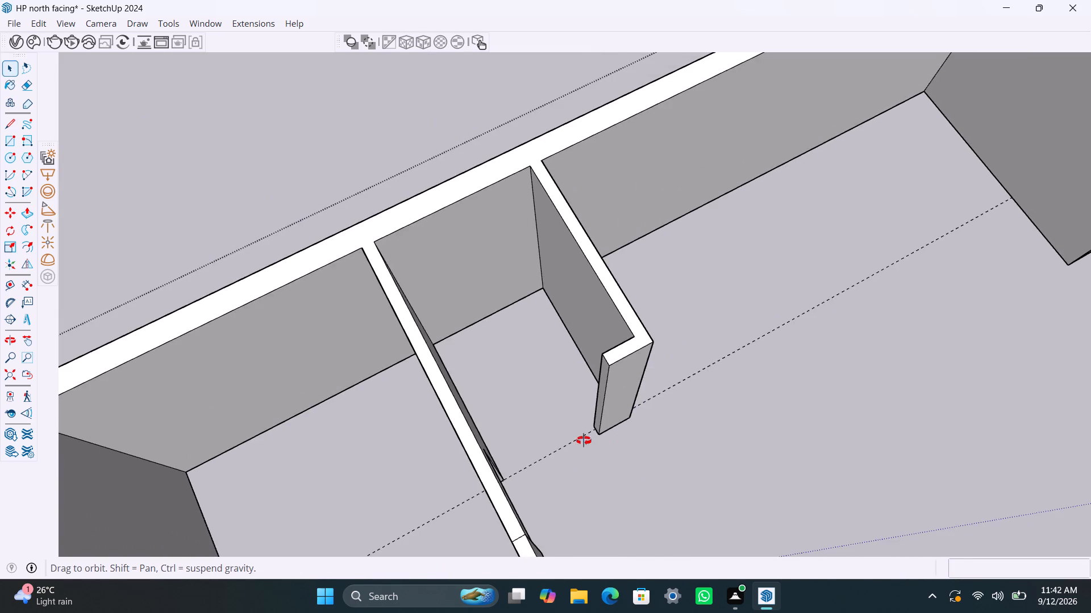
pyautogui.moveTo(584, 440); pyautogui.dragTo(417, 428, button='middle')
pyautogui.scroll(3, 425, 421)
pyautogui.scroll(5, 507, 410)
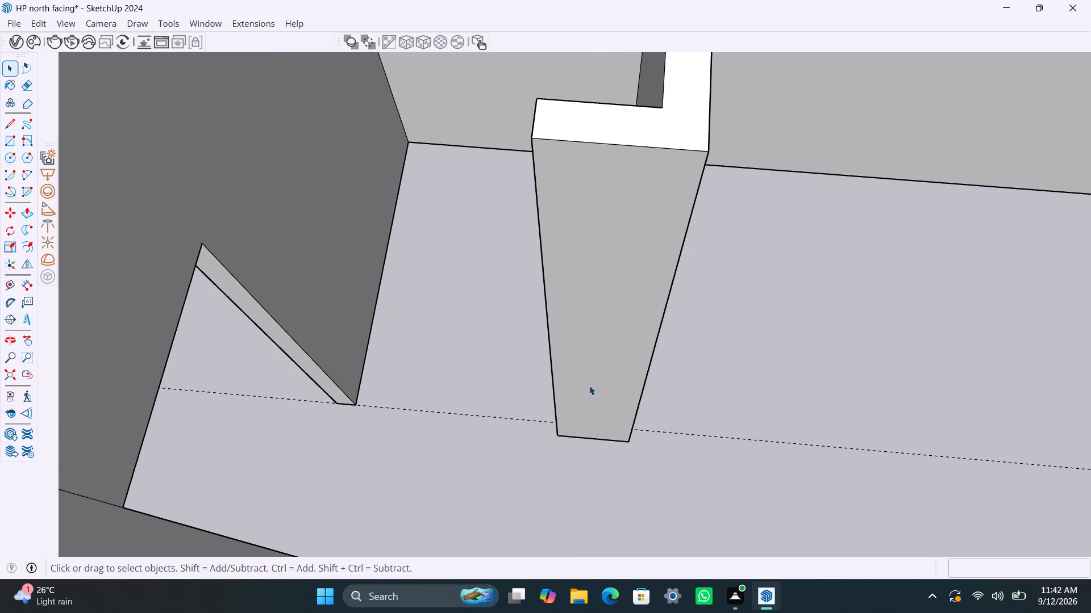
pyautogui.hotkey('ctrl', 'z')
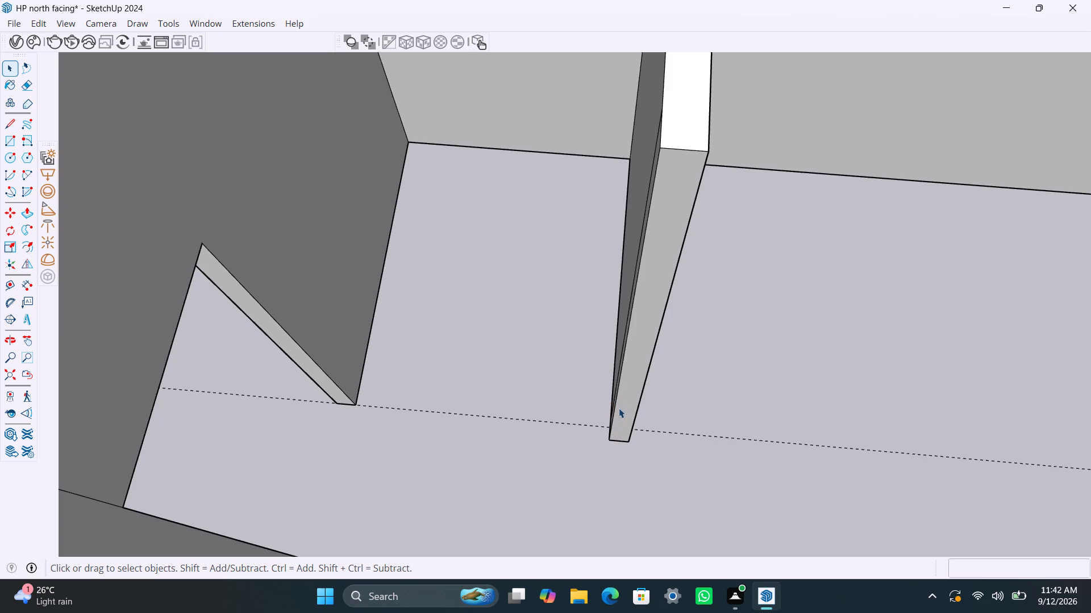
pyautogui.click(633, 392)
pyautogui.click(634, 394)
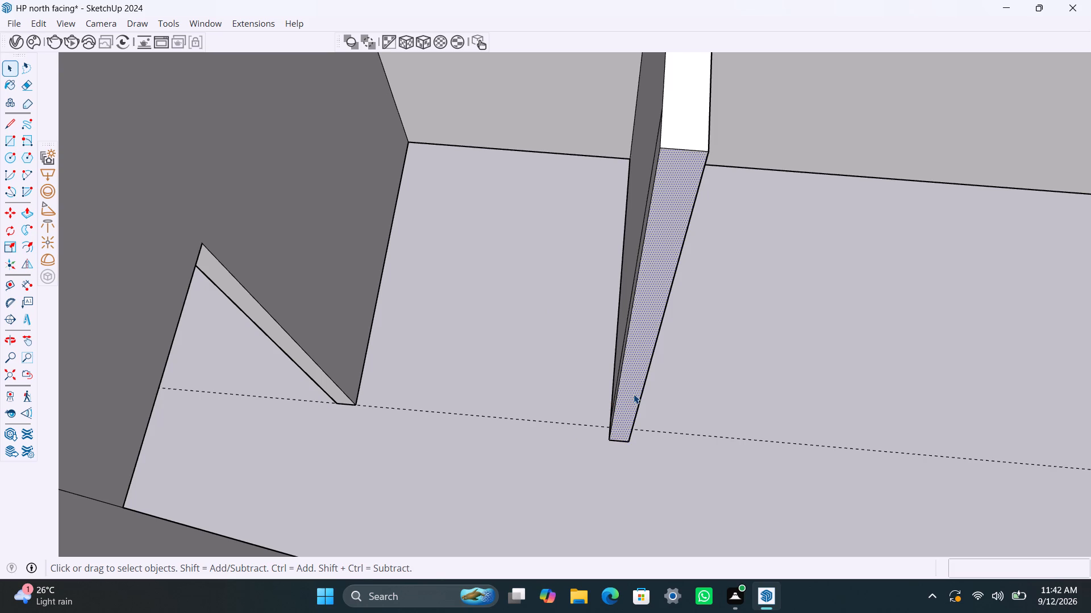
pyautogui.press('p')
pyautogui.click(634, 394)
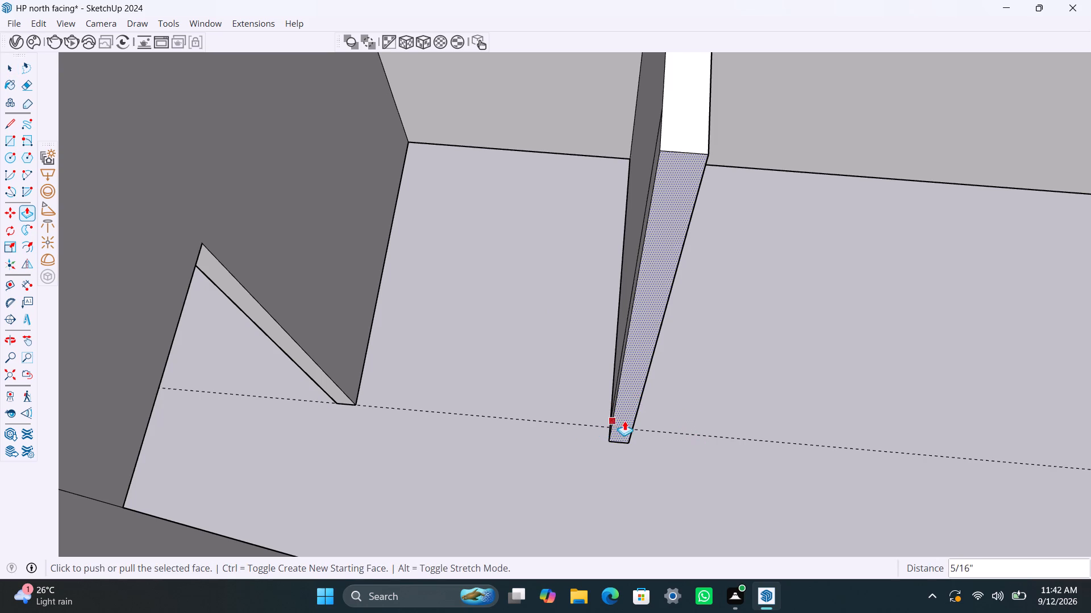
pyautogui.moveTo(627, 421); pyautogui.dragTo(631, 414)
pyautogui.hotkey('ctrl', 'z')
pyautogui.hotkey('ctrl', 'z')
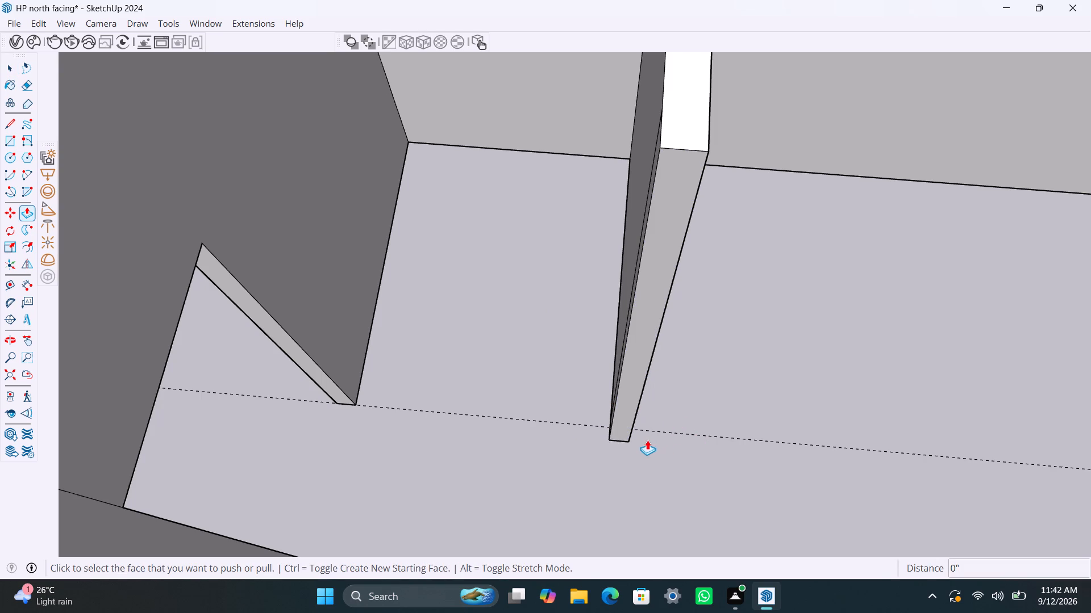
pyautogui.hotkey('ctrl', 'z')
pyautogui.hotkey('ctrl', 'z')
# Push/Pull the new partition's end face out to the dashed guide line.
pyautogui.moveTo(621, 397); pyautogui.dragTo(627, 405)
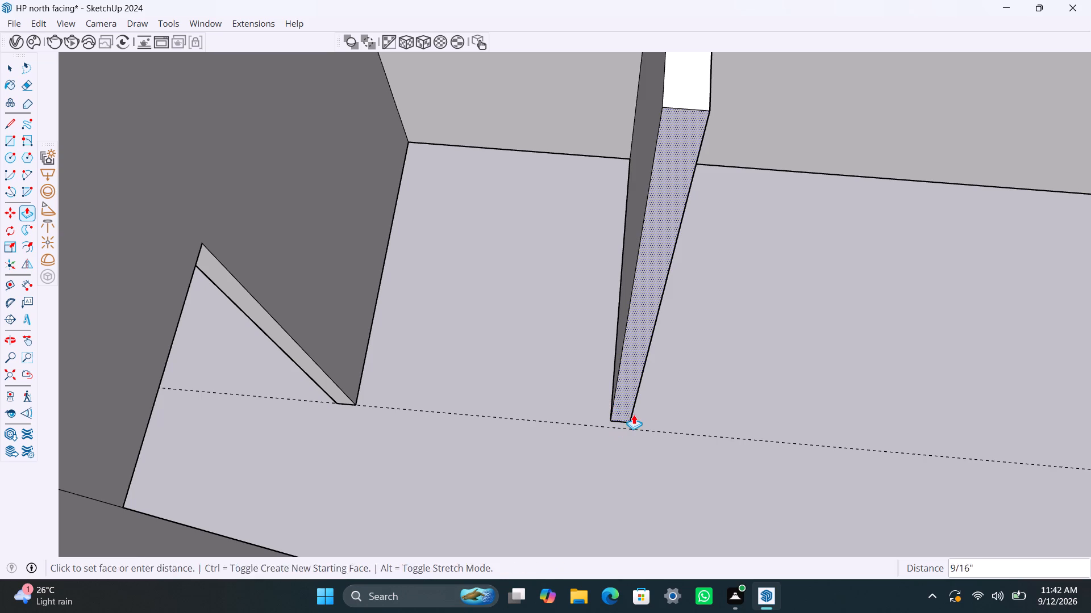
pyautogui.moveTo(630, 392); pyautogui.dragTo(652, 424)
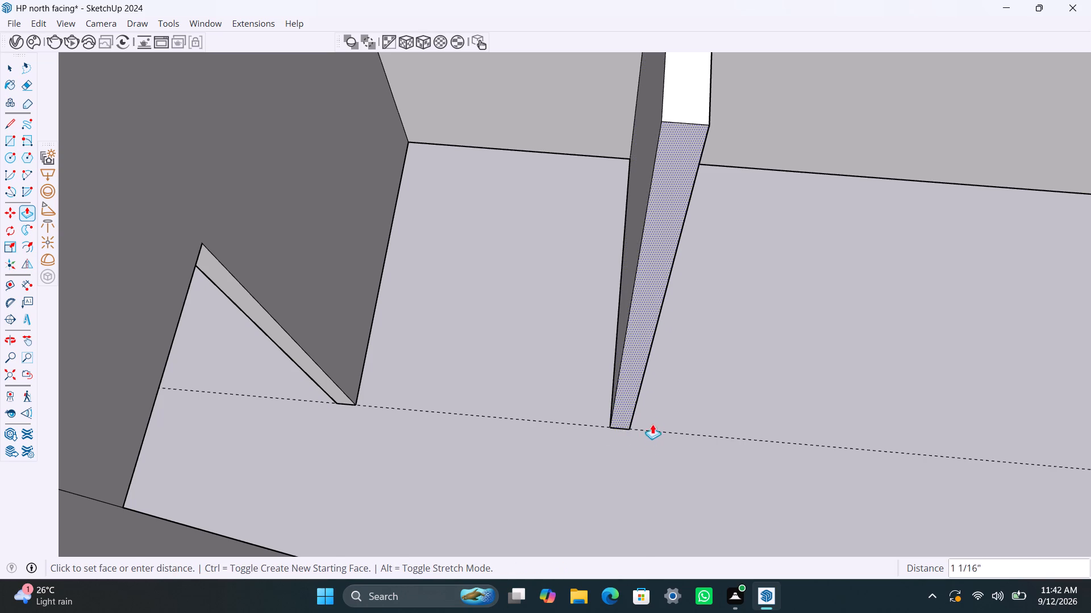
pyautogui.moveTo(652, 424); pyautogui.dragTo(682, 432)
pyautogui.press('space')
# Copy the rear-side vertical edge of the new partition's end face 4.5" back along the partition.
pyautogui.scroll(-3, 526, 356)
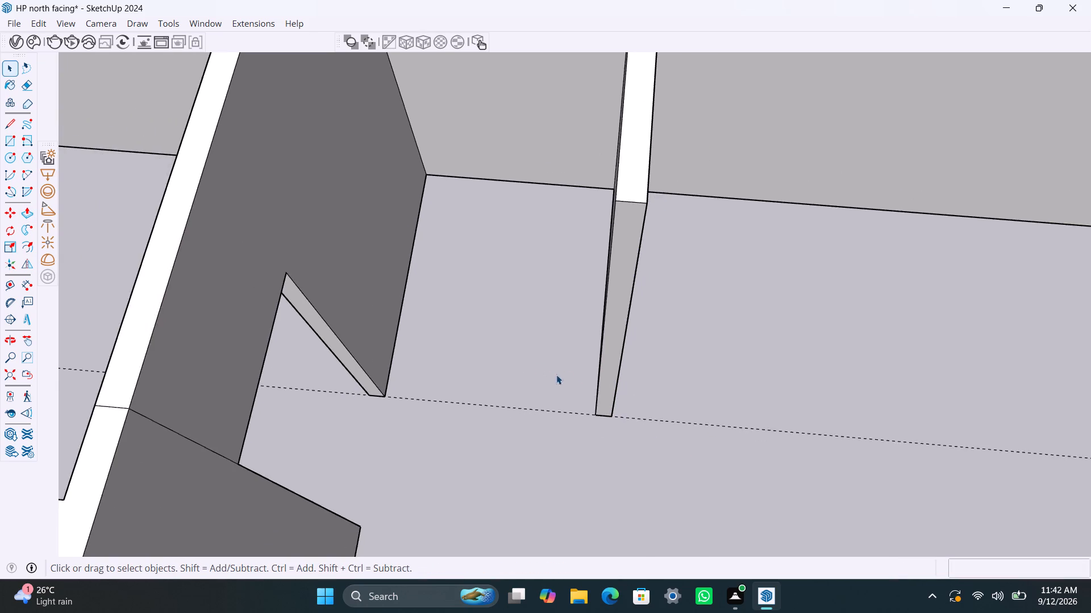
pyautogui.moveTo(561, 377); pyautogui.dragTo(710, 346, button='middle')
pyautogui.scroll(4, 602, 454)
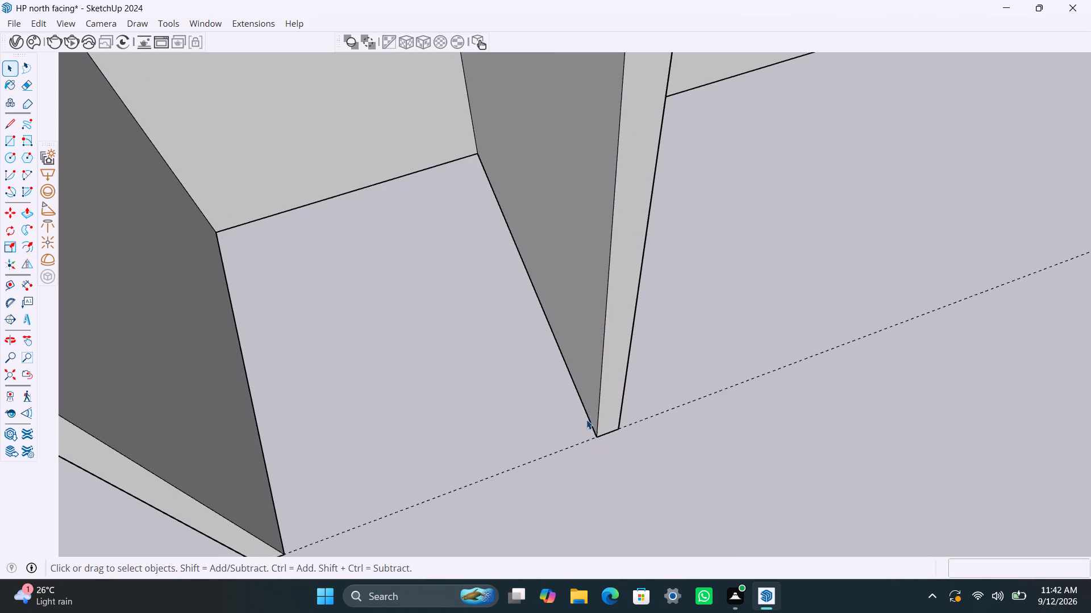
pyautogui.scroll(1, 593, 426)
pyautogui.click(599, 422)
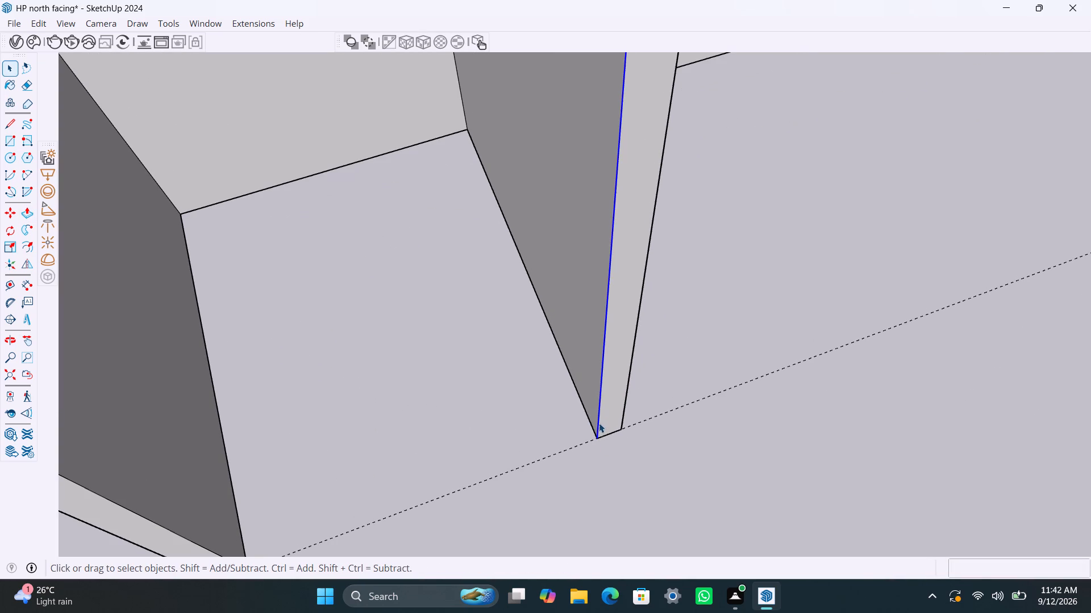
pyautogui.press('m')
pyautogui.click(599, 438)
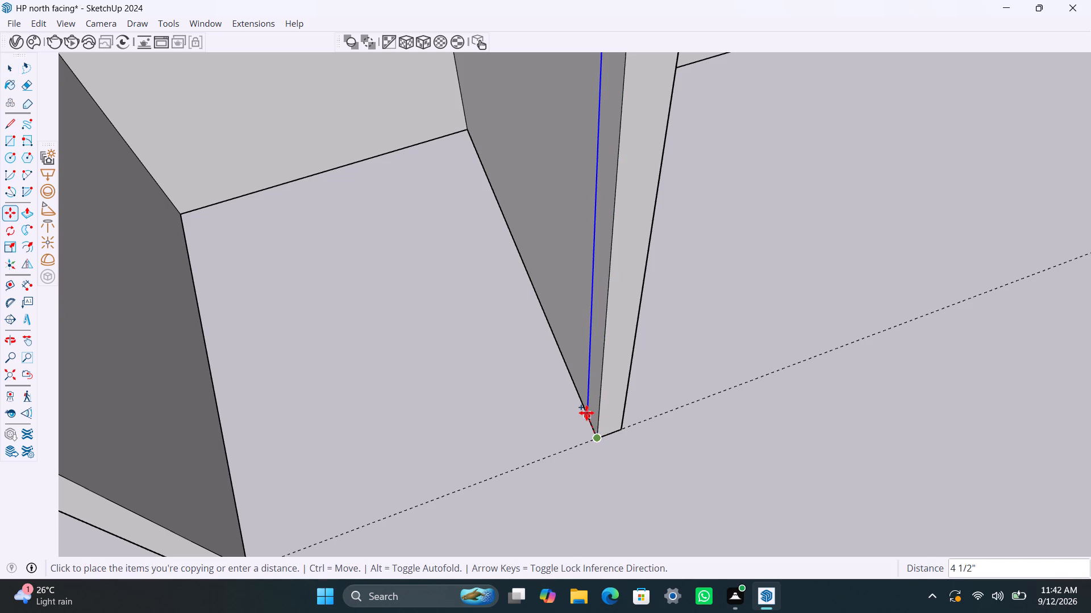
pyautogui.write('4.5"')
pyautogui.press('Return')
pyautogui.press('space')
# Push/Pull the 4.5" strip at the partition's end 1' toward the rear room's door partition as a short return.
pyautogui.scroll(1, 595, 331)
pyautogui.click(597, 291)
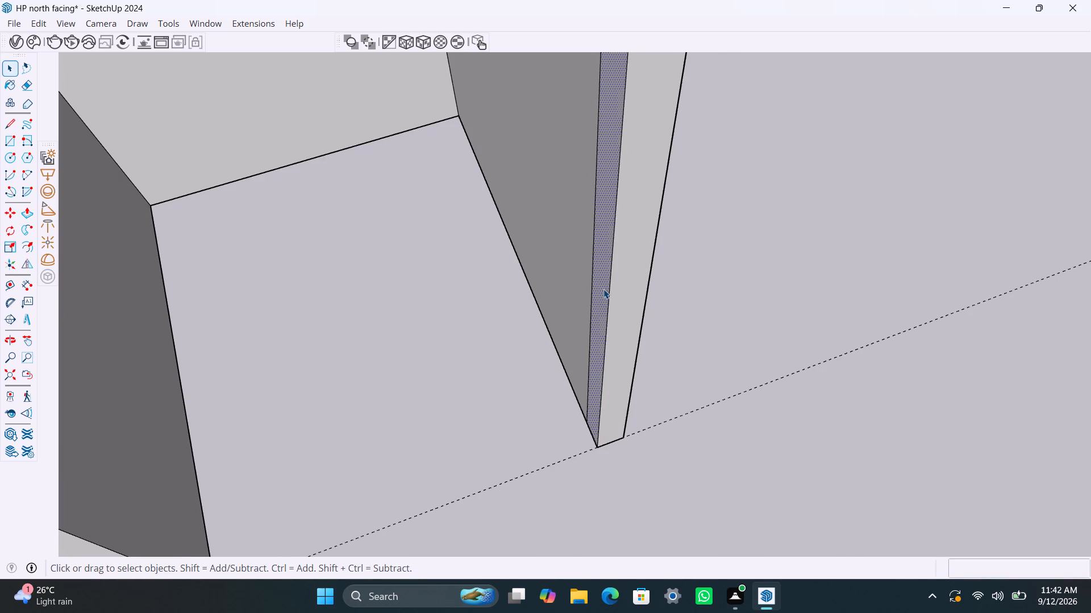
pyautogui.press('p')
pyautogui.moveTo(604, 288); pyautogui.dragTo(589, 308)
pyautogui.write("1'")
pyautogui.press('Return')
pyautogui.press('space')
pyautogui.scroll(-9, 527, 350)
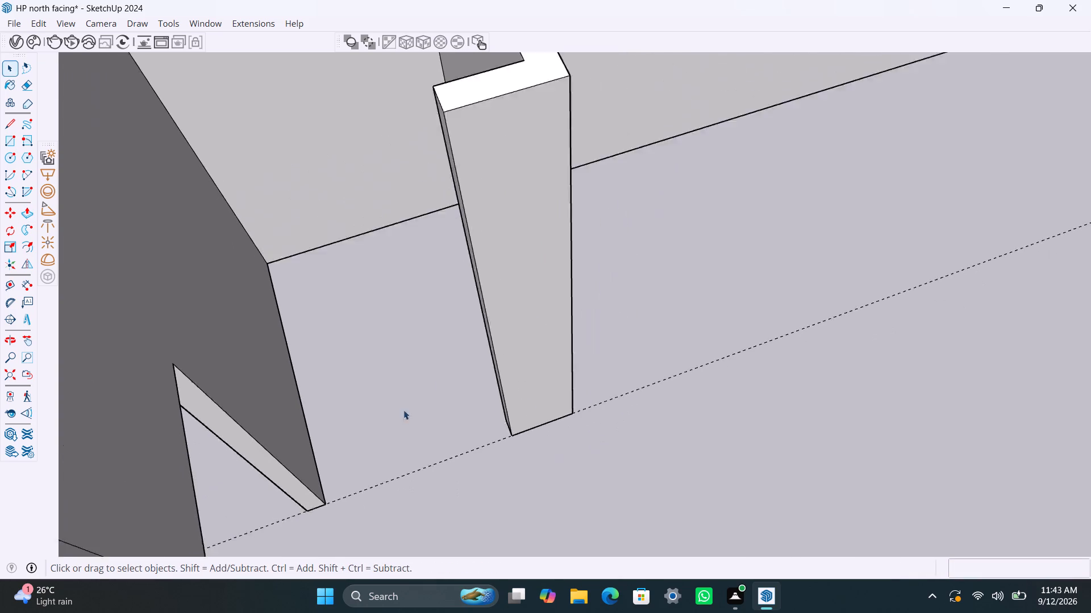
# Copy the vertical door-jamb edge on the rear room's door partition 4.5" along the partition, away from the opening.
pyautogui.moveTo(369, 433); pyautogui.dragTo(279, 421, button='middle')
pyautogui.scroll(5, 274, 350)
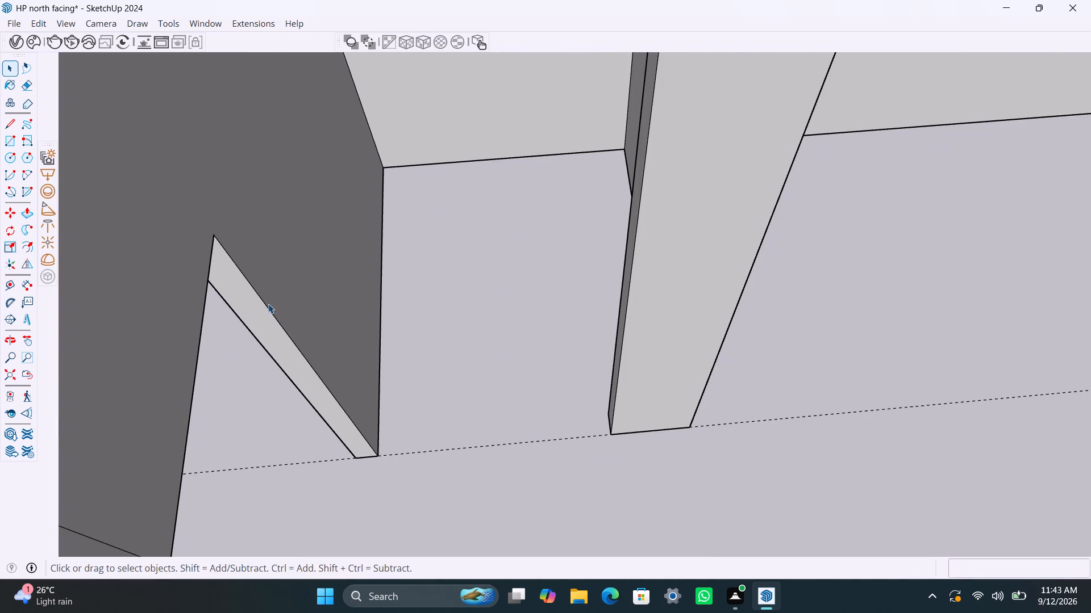
pyautogui.click(268, 308)
pyautogui.press('m')
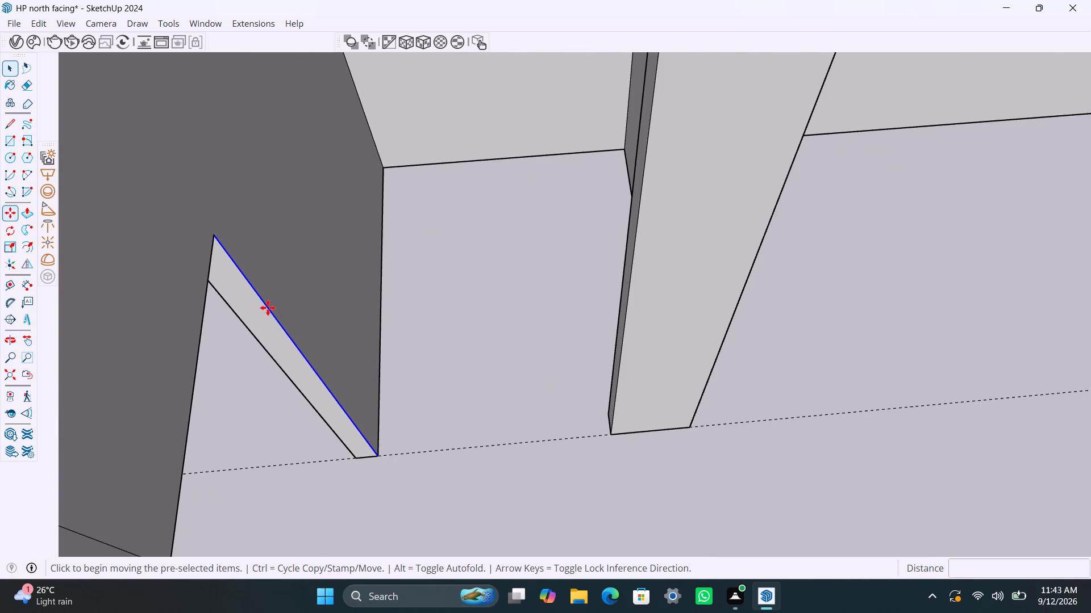
pyautogui.click(377, 454)
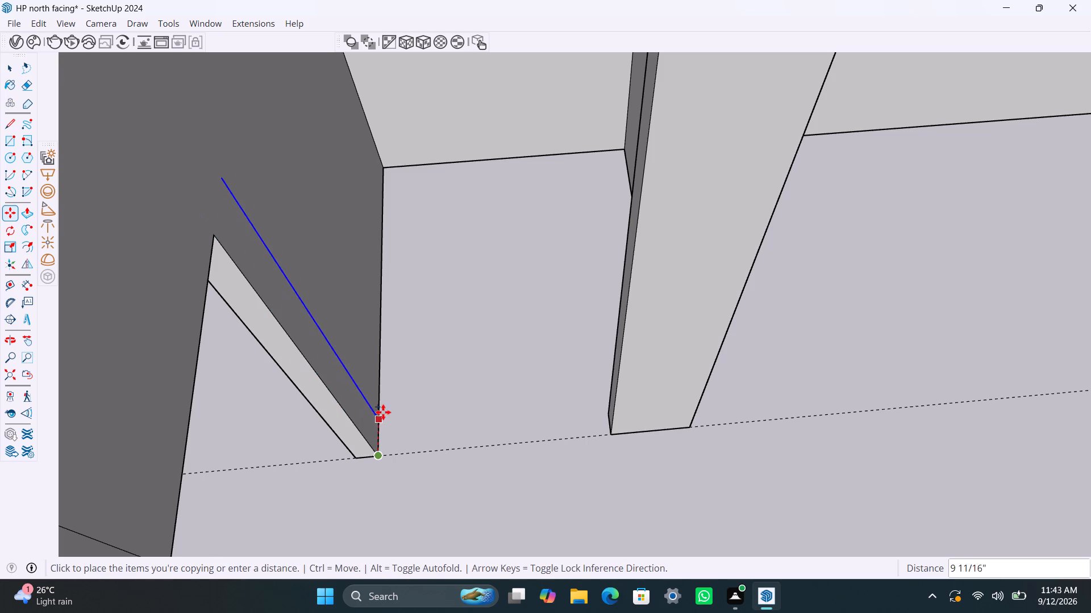
pyautogui.write('4.5"')
pyautogui.press('Return')
pyautogui.press('space')
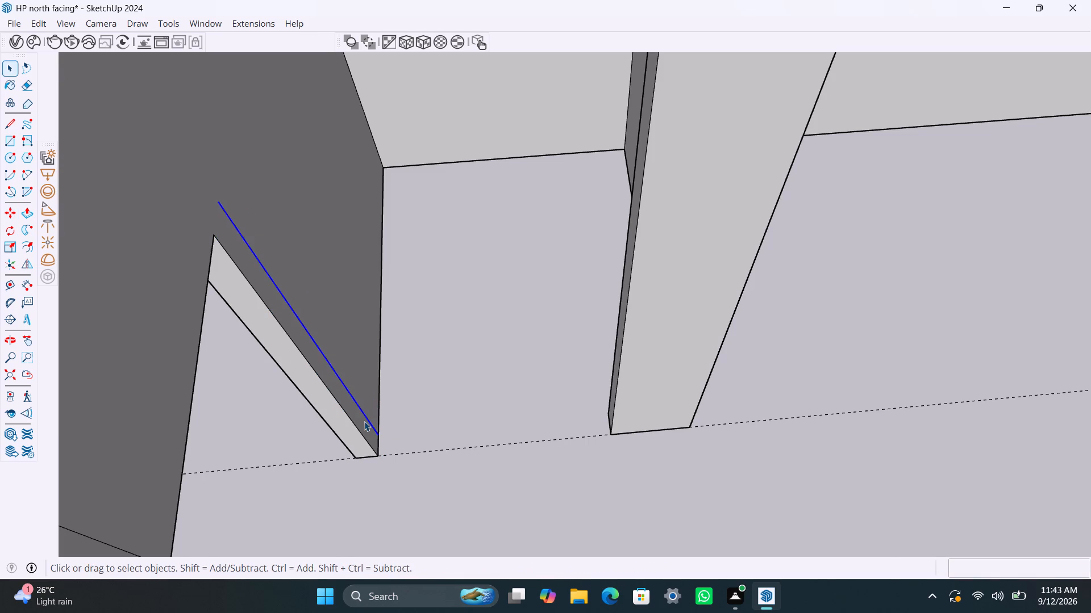
# Draw a line closing the top between the copied edge and the jamb edge to form a separate 4.5" strip.
pyautogui.scroll(2, 364, 421)
pyautogui.click(364, 421)
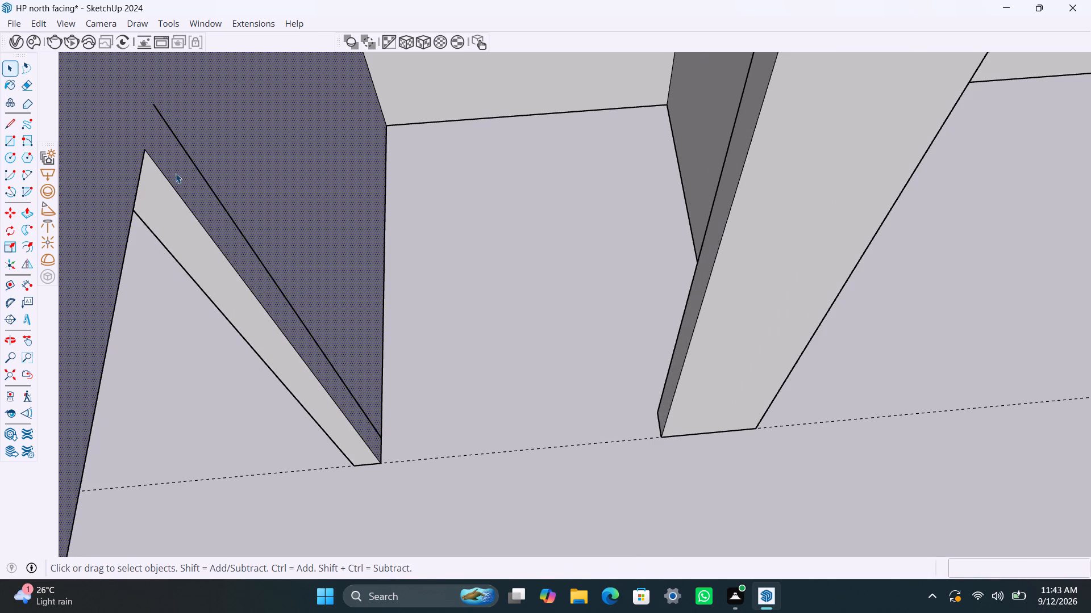
pyautogui.scroll(-3, 159, 135)
pyautogui.press('l')
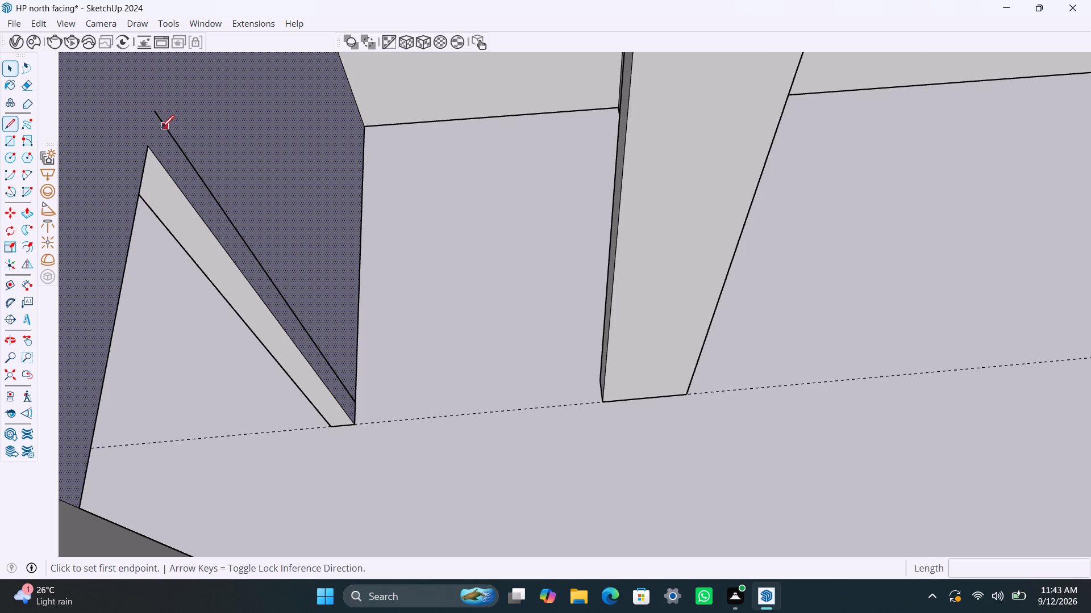
pyautogui.moveTo(159, 113); pyautogui.dragTo(154, 124)
pyautogui.click(147, 146)
pyautogui.press('space')
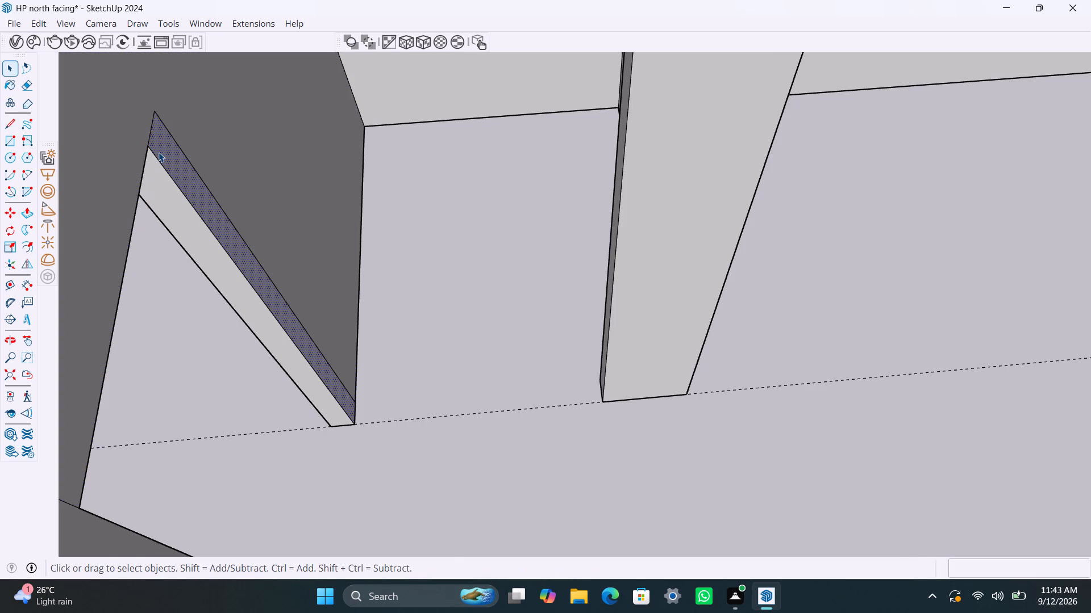
# Push/Pull the 4.5" strip beside the door jamb out 1' toward the opposite short return.
pyautogui.press('p')
pyautogui.moveTo(159, 153); pyautogui.dragTo(167, 153)
pyautogui.write("1'")
pyautogui.press('Return')
pyautogui.press('space')
# Push/Pull the top face of the new 1' return up 3' to the top of the walls.
pyautogui.scroll(-6, 198, 123)
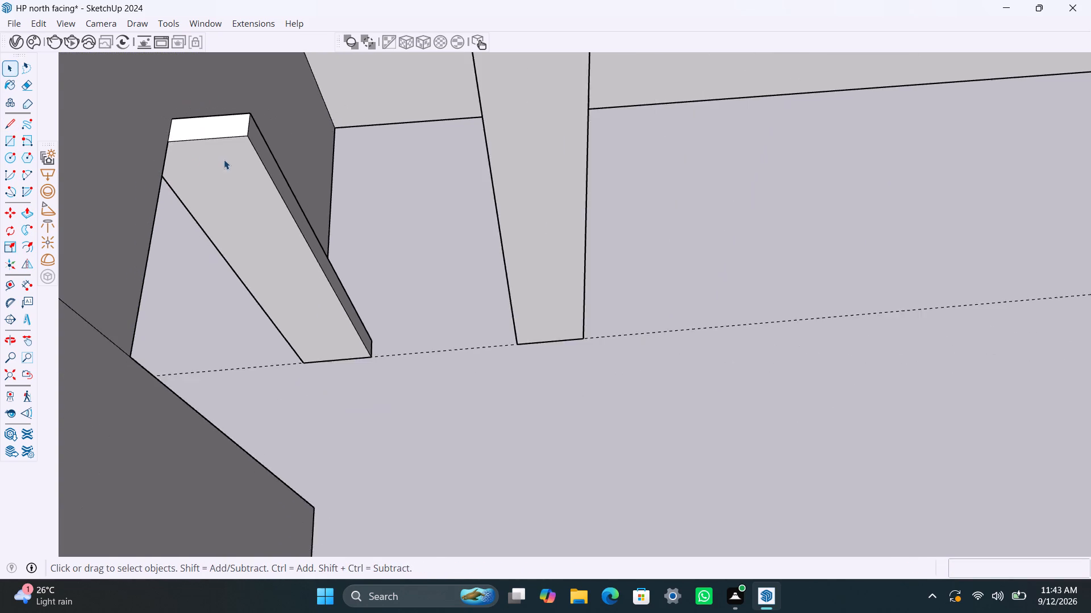
pyautogui.scroll(-6, 224, 159)
pyautogui.keyDown('shift'); pyautogui.moveTo(209, 141); pyautogui.dragTo(211, 208, button='middle'); pyautogui.keyUp('shift')
pyautogui.scroll(2, 215, 199)
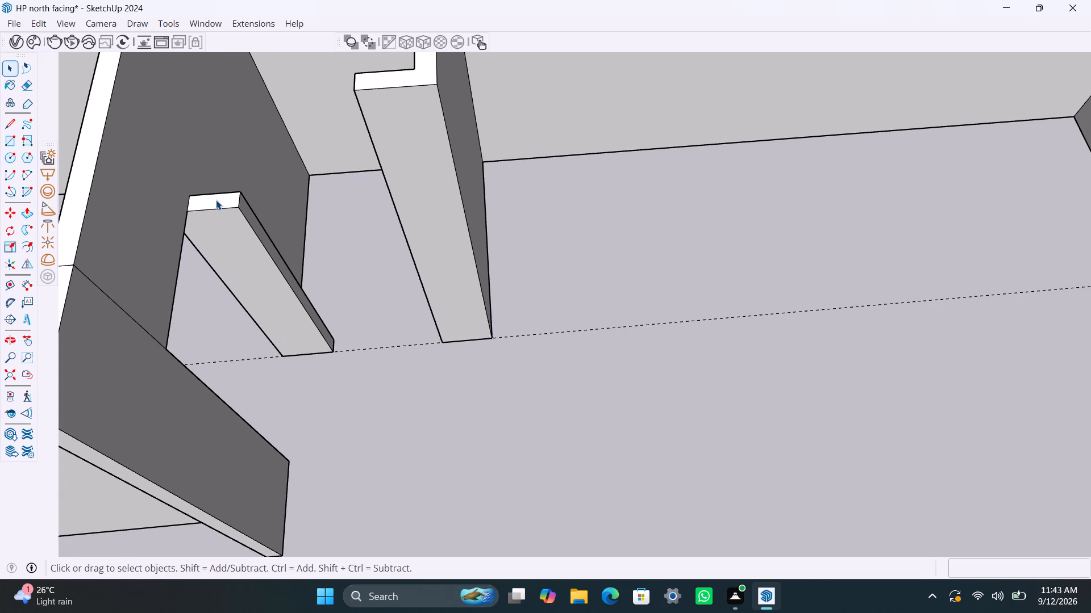
pyautogui.click(217, 200)
pyautogui.press('p')
pyautogui.moveTo(218, 200); pyautogui.dragTo(193, 144)
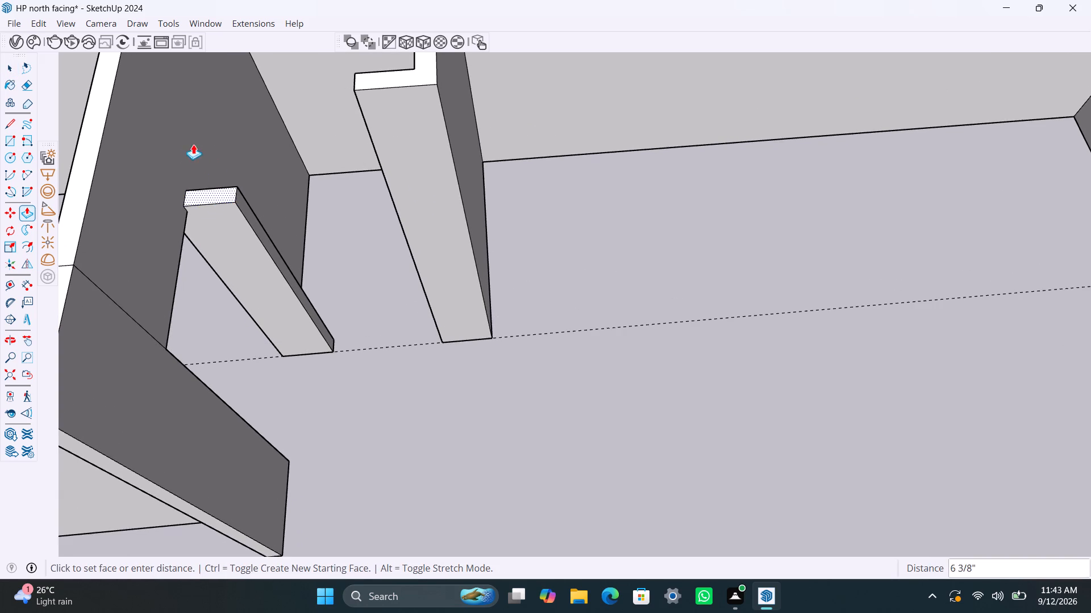
pyautogui.moveTo(193, 144); pyautogui.dragTo(101, 133)
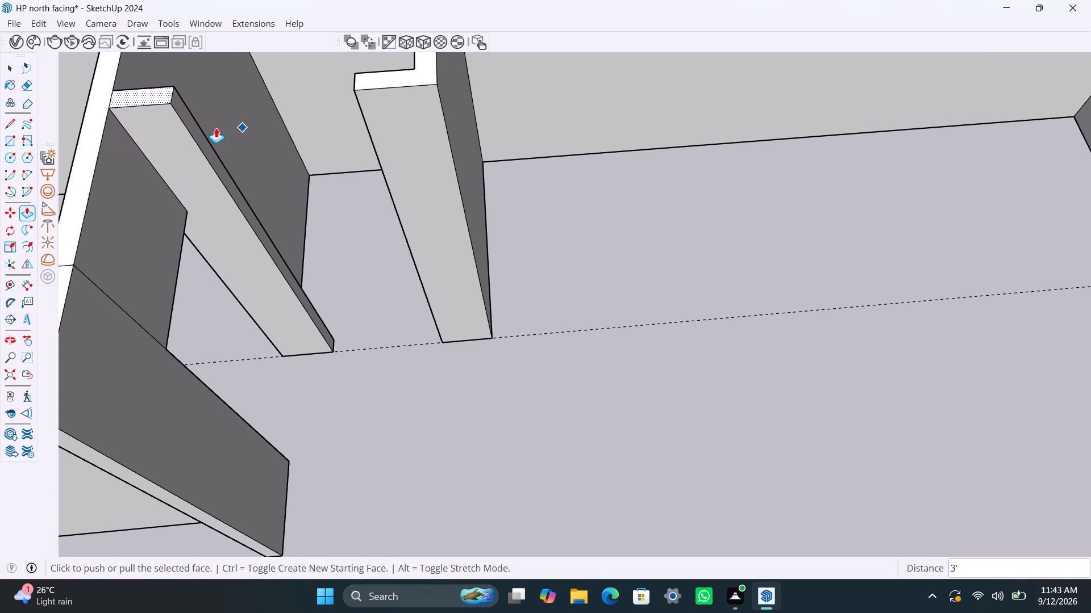
pyautogui.press('space')
# Copy the top end edge of the raised return 3' down its side face to mark the door header's depth.
pyautogui.scroll(1, 169, 96)
pyautogui.click(170, 99)
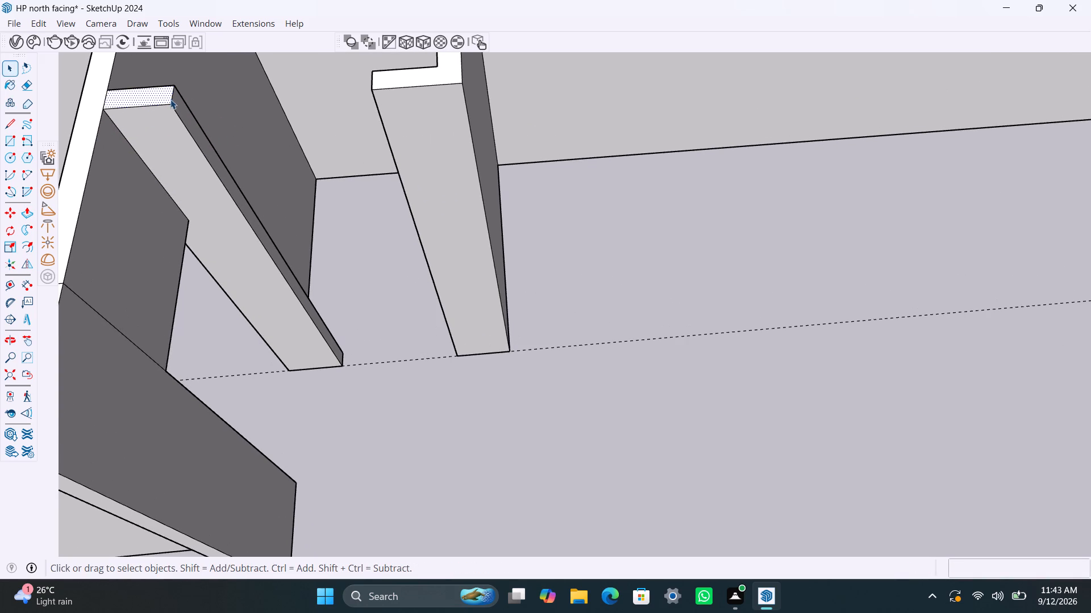
pyautogui.press('m')
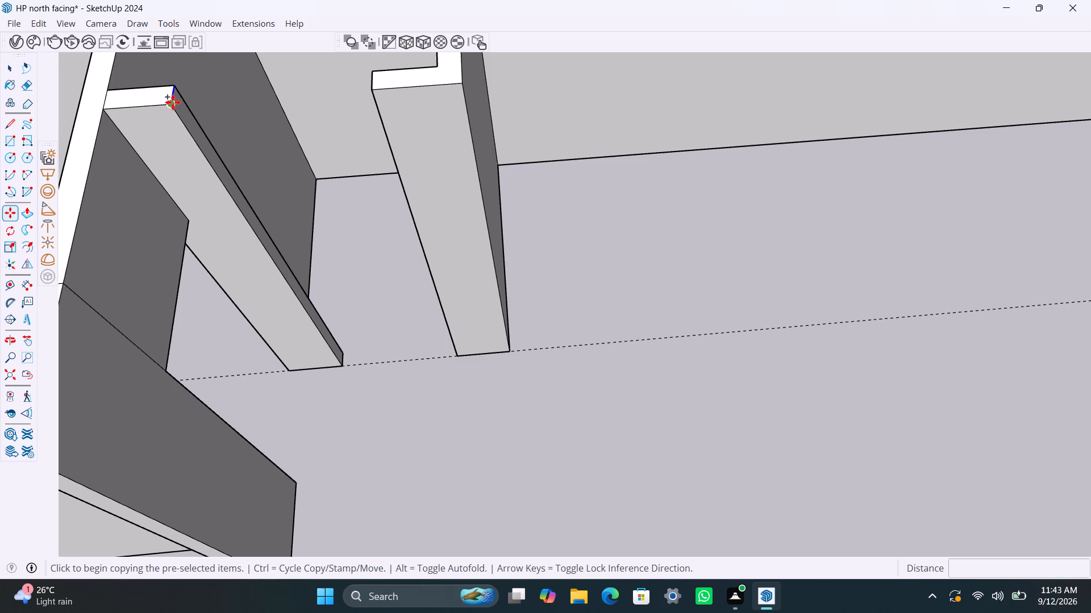
pyautogui.moveTo(173, 102); pyautogui.dragTo(181, 108)
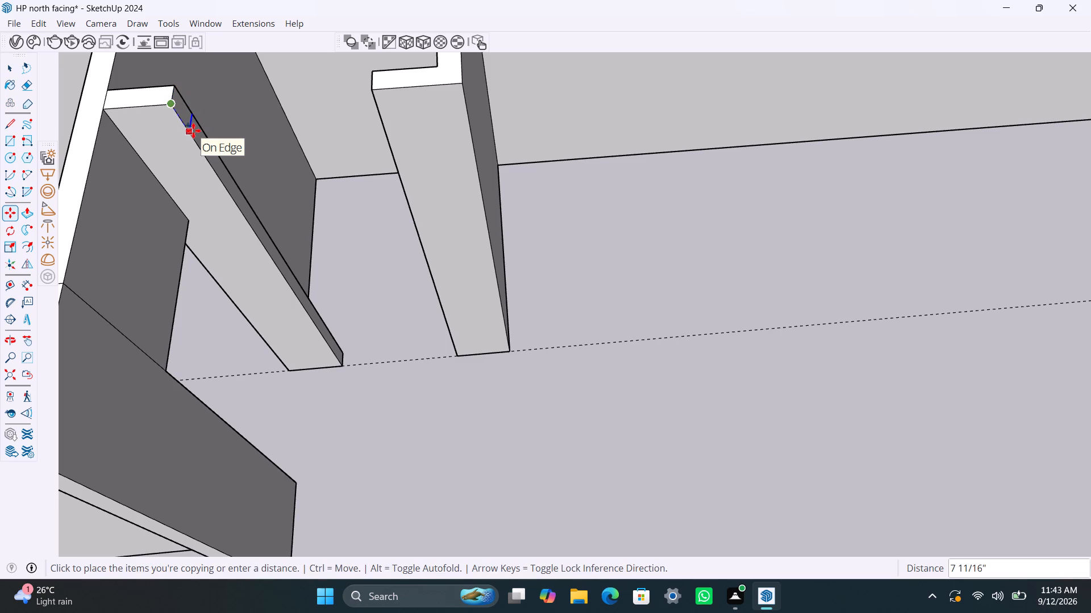
pyautogui.write("3'")
pyautogui.press('Return')
pyautogui.press('space')
# Push/Pull the 3' upper section of the return across to the opposite return, forming the header above the door opening.
pyautogui.click(209, 149)
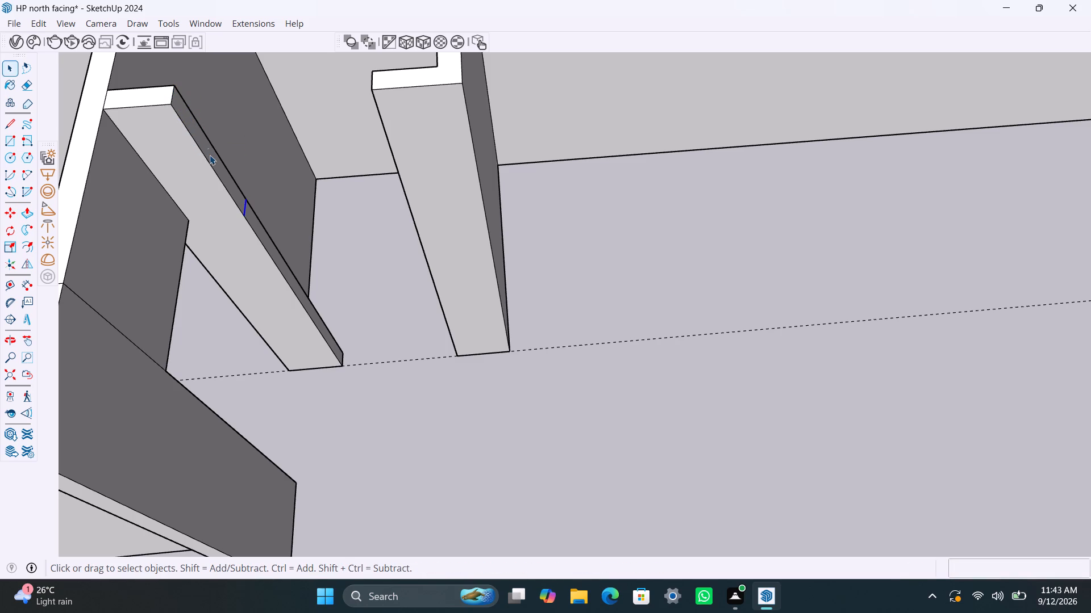
pyautogui.press('p')
pyautogui.moveTo(212, 157); pyautogui.dragTo(393, 152)
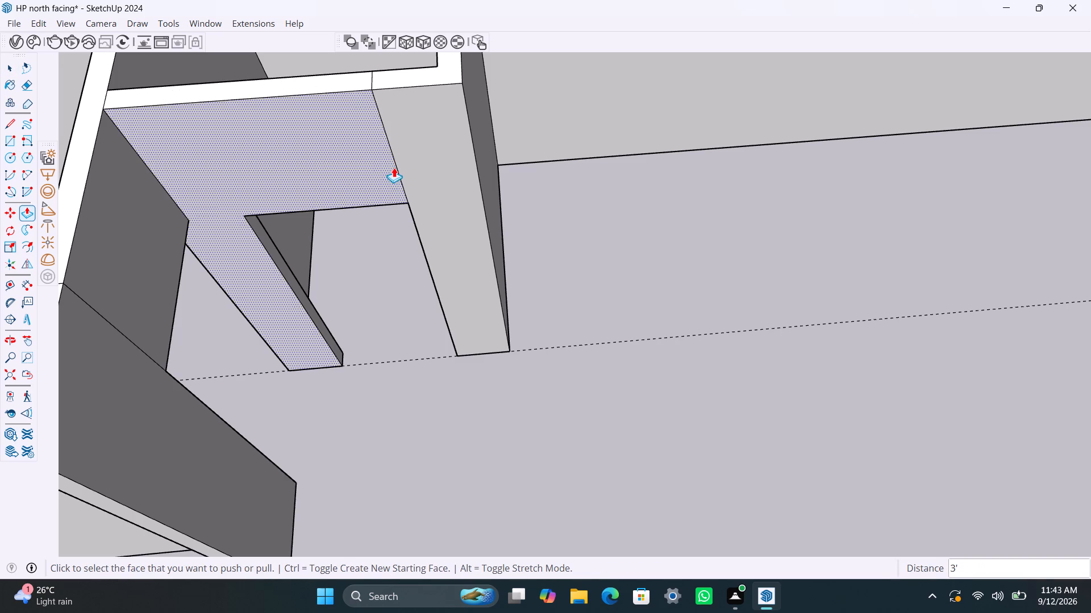
# Save the model.
pyautogui.hotkey('ctrl', 's')
pyautogui.press('space')
pyautogui.click(525, 212)
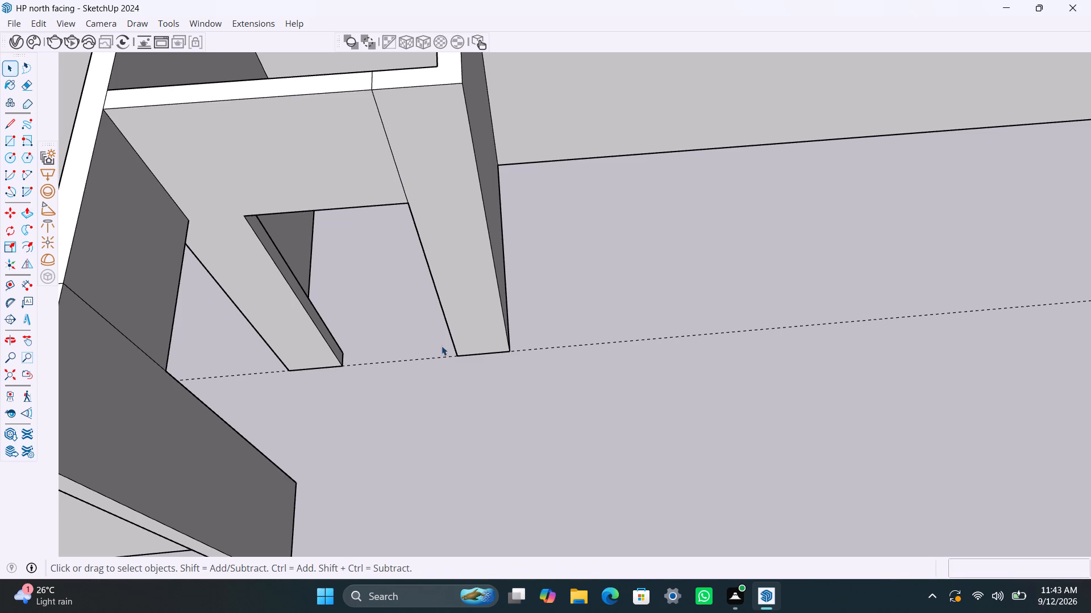
# Copy the vertical corner edge where the small room's front-side partition meets the long outer wall 11'8" toward the front.
pyautogui.scroll(-10, 420, 354)
pyautogui.moveTo(502, 287); pyautogui.dragTo(505, 282)
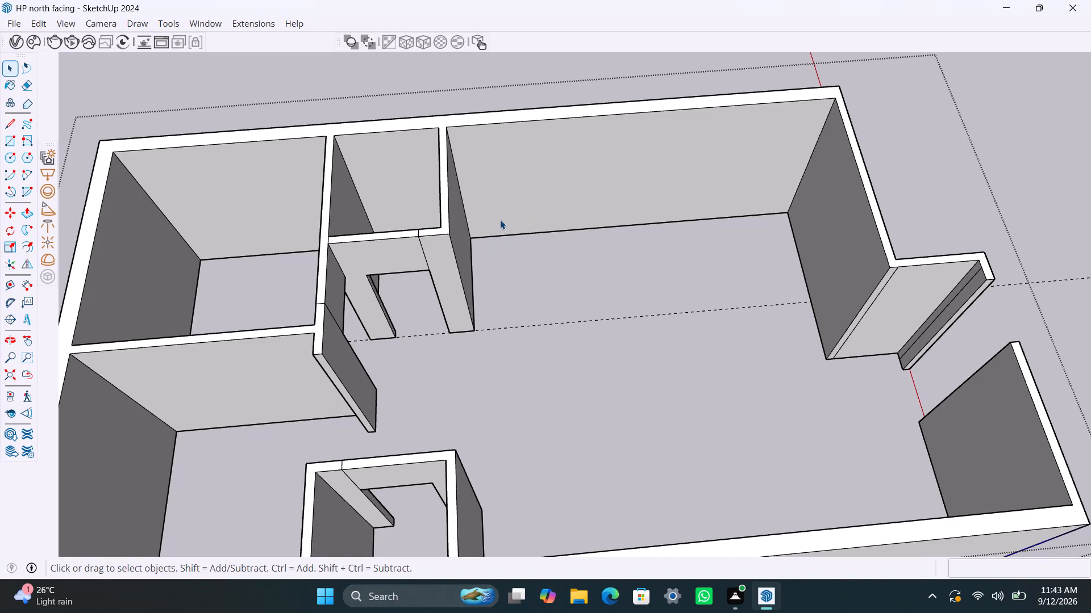
pyautogui.scroll(-3, 534, 342)
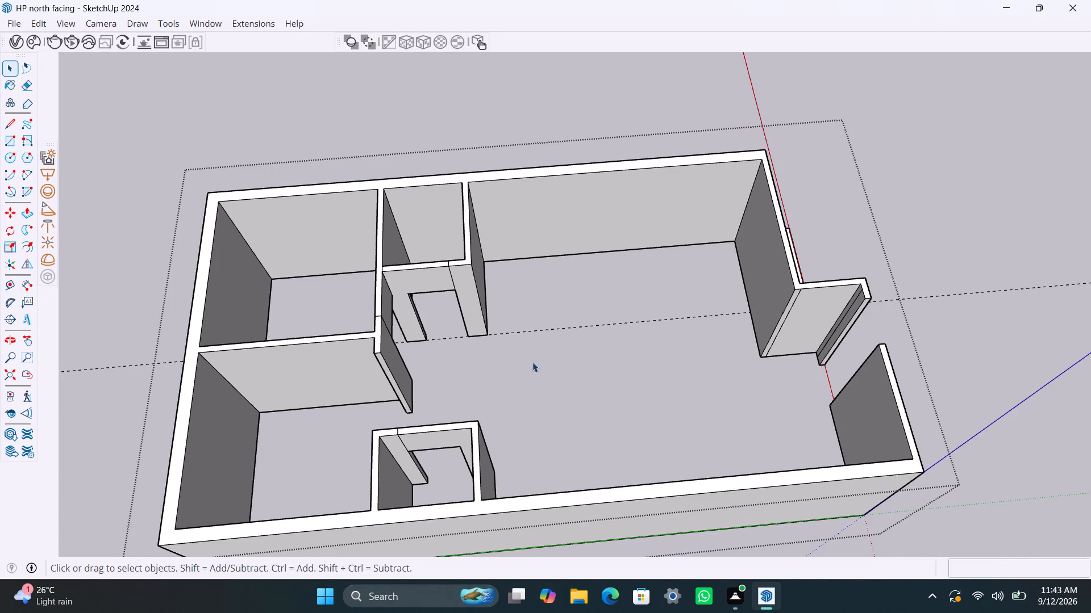
pyautogui.moveTo(534, 362); pyautogui.dragTo(511, 367, button='middle')
pyautogui.scroll(3, 476, 302)
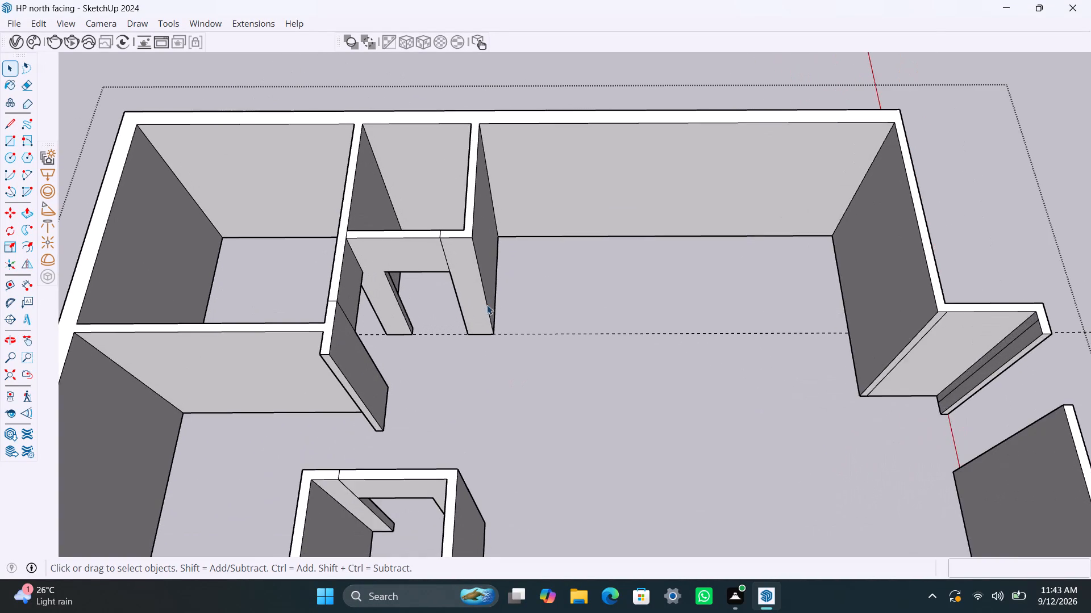
pyautogui.scroll(1, 490, 309)
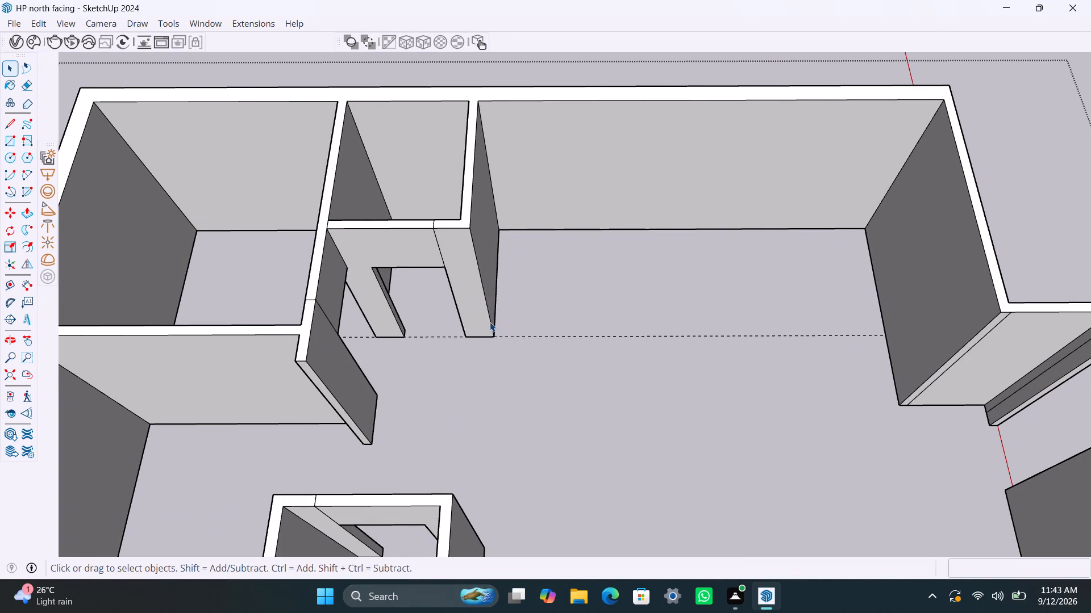
pyautogui.click(478, 115)
pyautogui.click(482, 111)
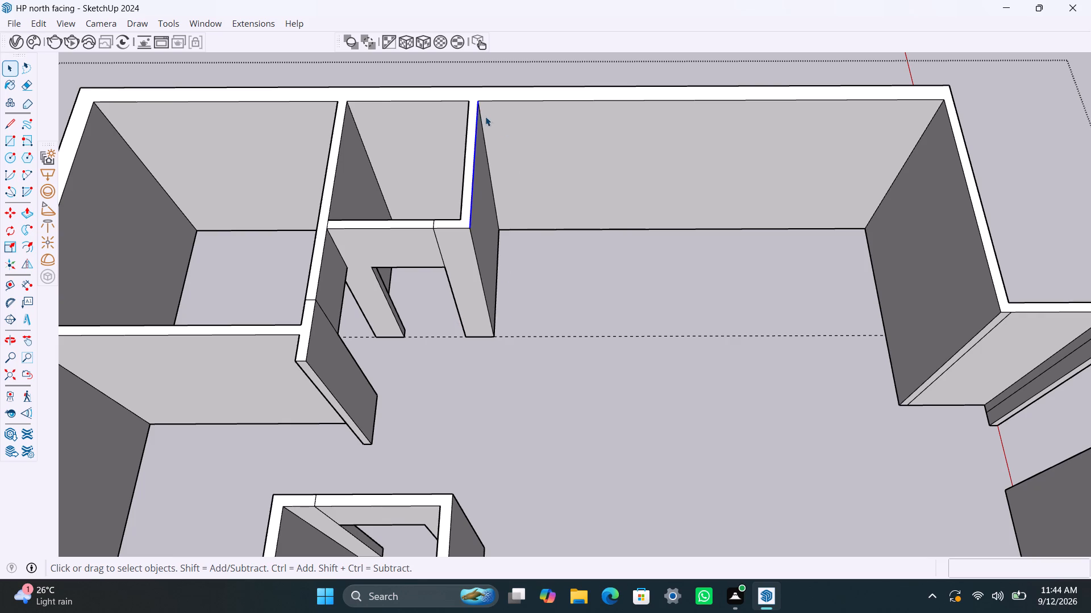
pyautogui.scroll(2, 490, 146)
pyautogui.click(488, 158)
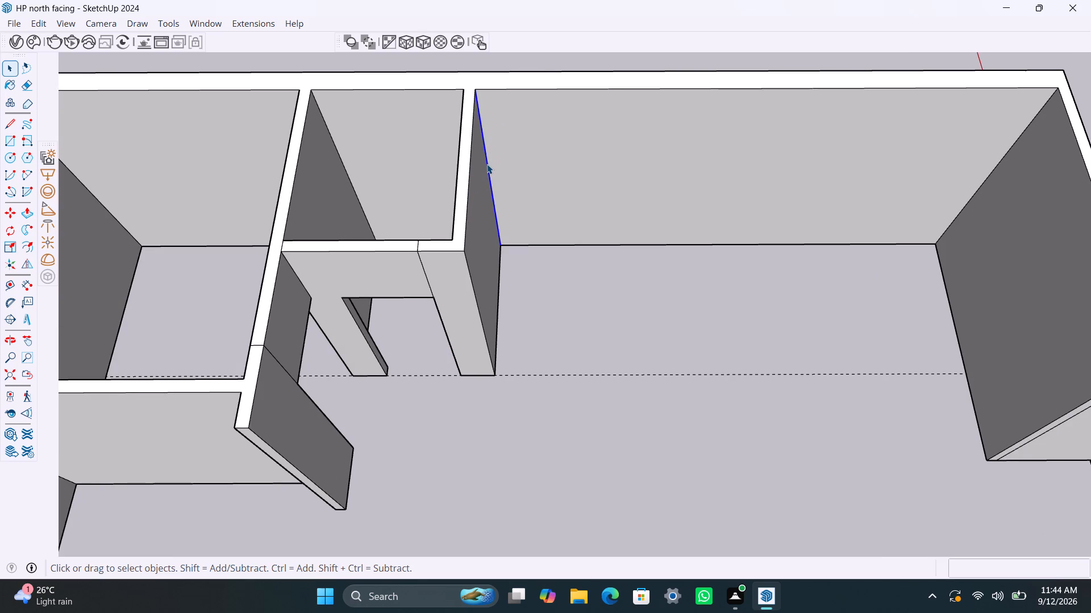
pyautogui.press('m')
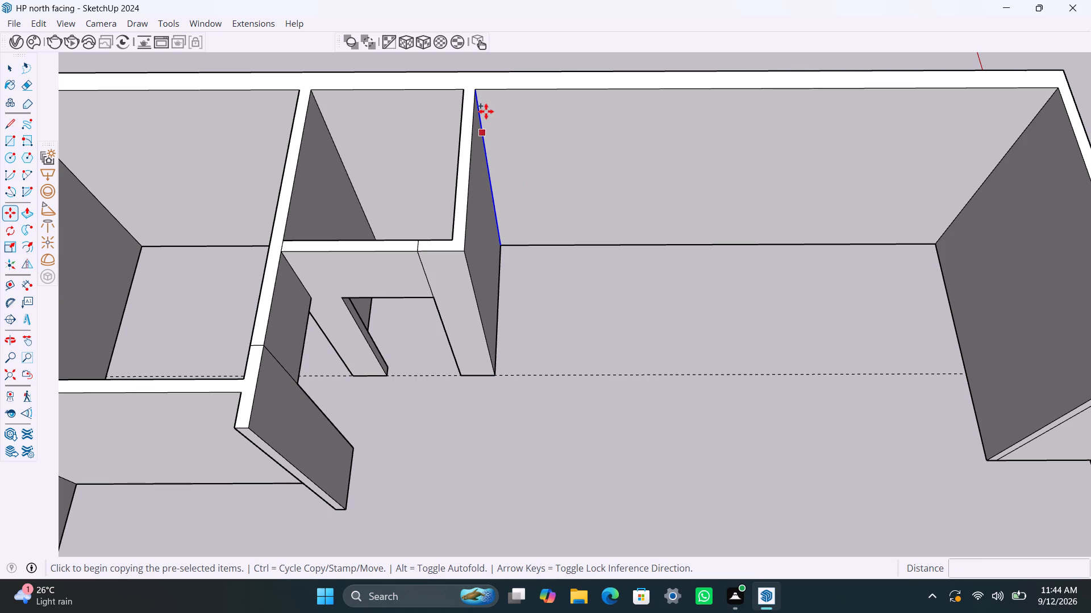
pyautogui.click(481, 93)
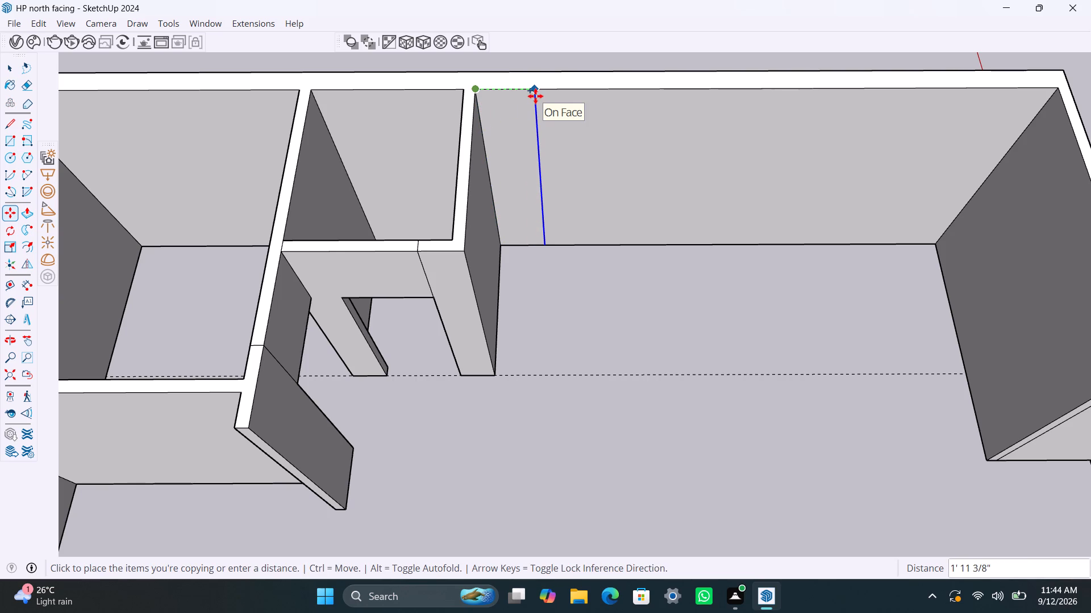
pyautogui.write('11\'8"')
pyautogui.press('Return')
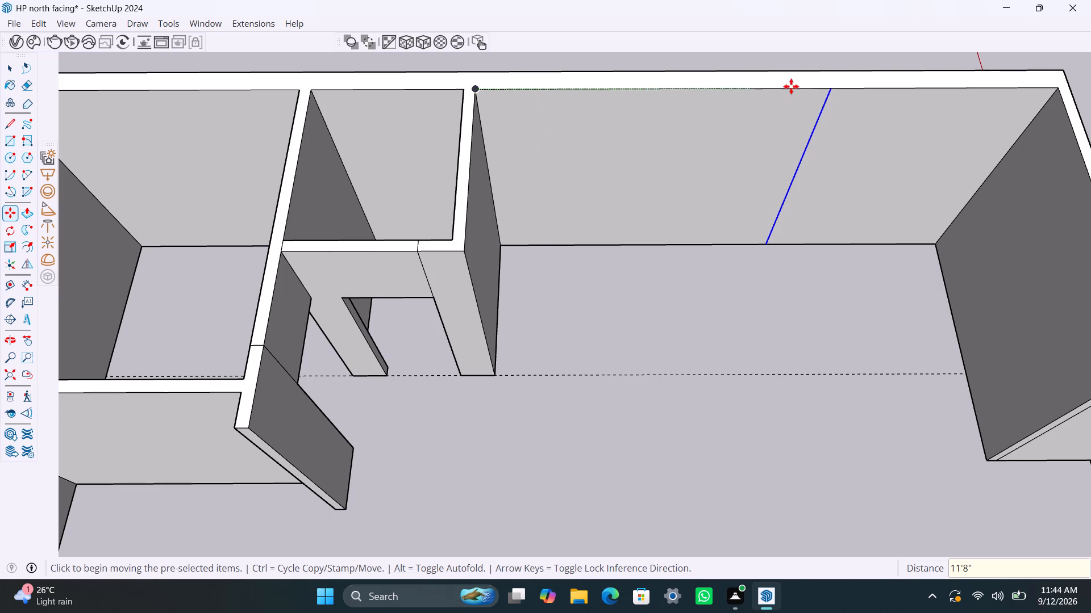
# Copy the new vertical edge on the long outer wall a further 4.5" toward the front to mark the partition thickness.
pyautogui.moveTo(839, 88); pyautogui.dragTo(848, 91)
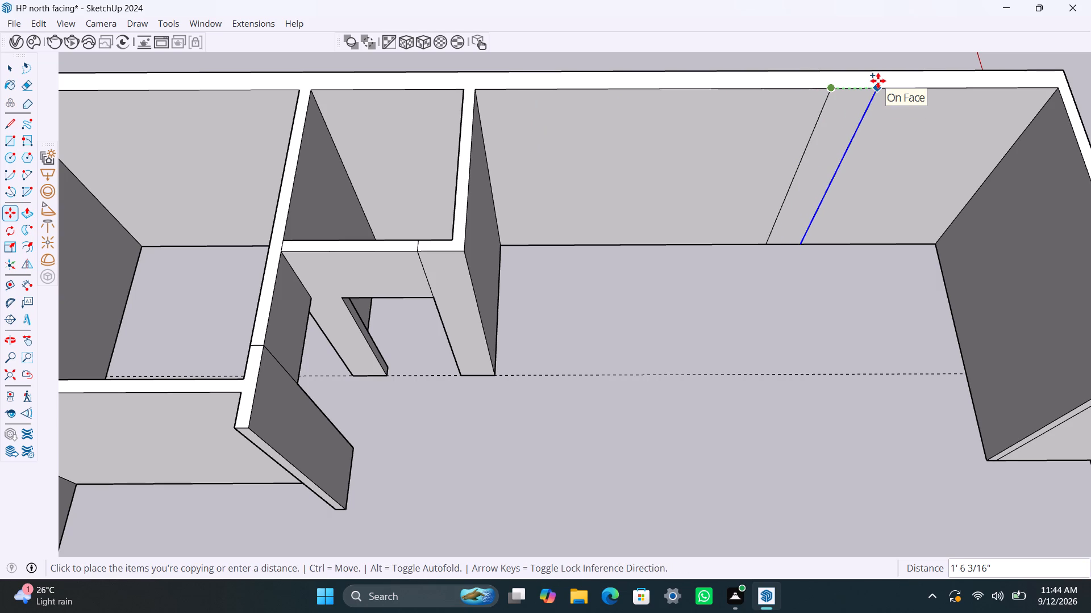
pyautogui.write('4.5"')
pyautogui.press('Return')
pyautogui.press('space')
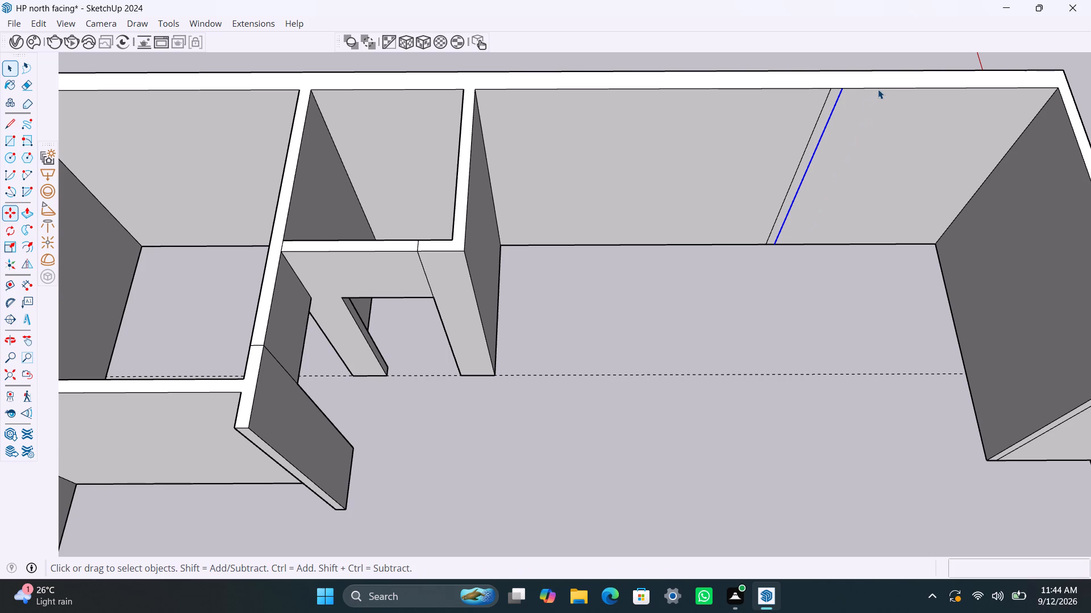
# Push/Pull the 4.5" strip on the long outer wall 10' into the house as a new partition.
pyautogui.scroll(2, 815, 137)
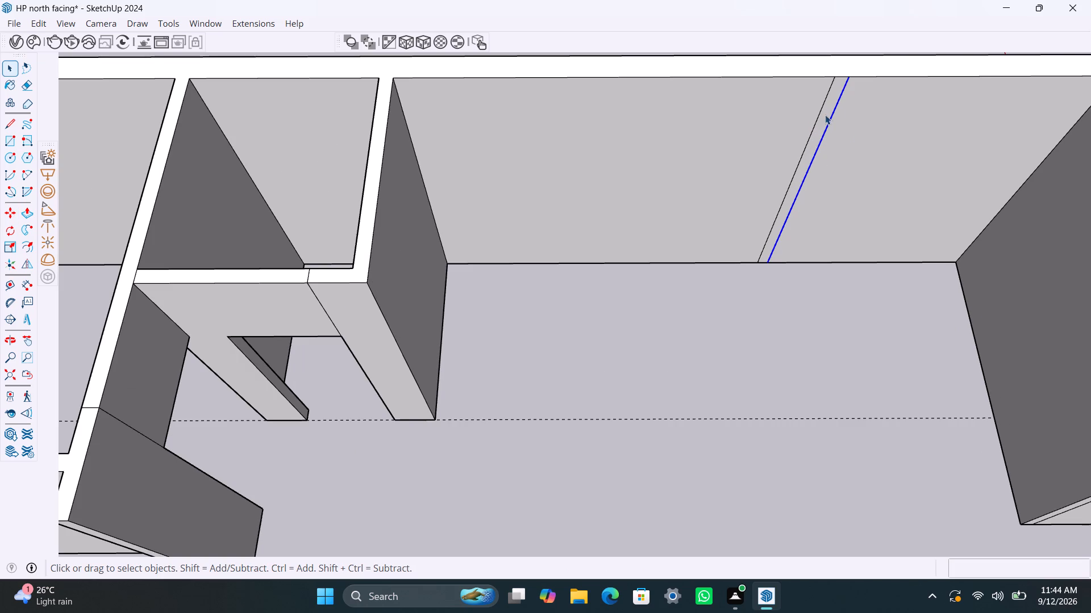
pyautogui.click(825, 115)
pyautogui.press('p')
pyautogui.moveTo(825, 115); pyautogui.dragTo(821, 152)
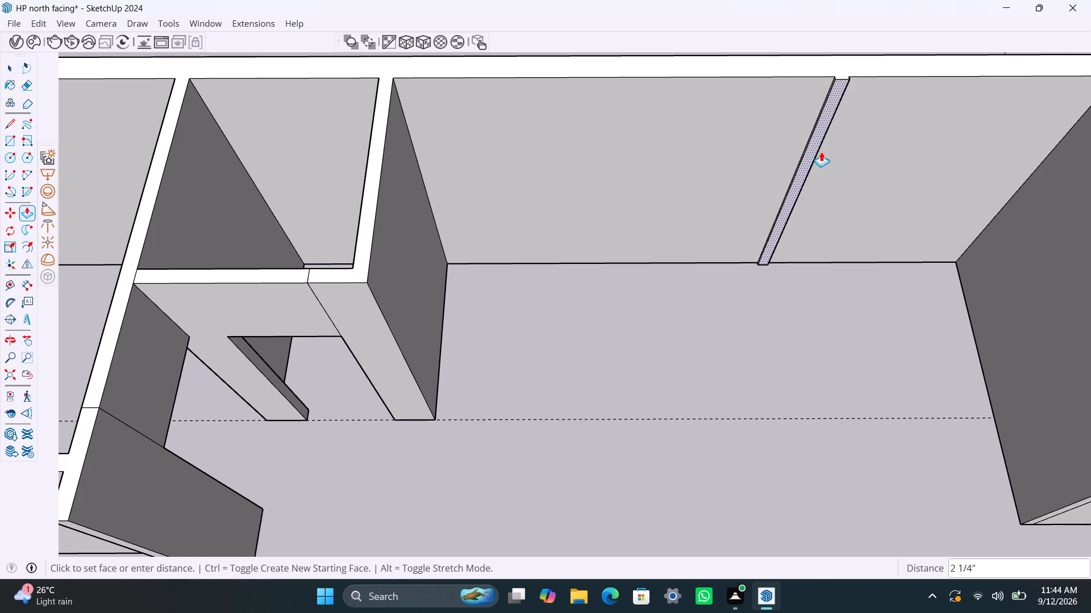
pyautogui.moveTo(821, 152); pyautogui.dragTo(824, 272)
pyautogui.write("10'")
pyautogui.press('Return')
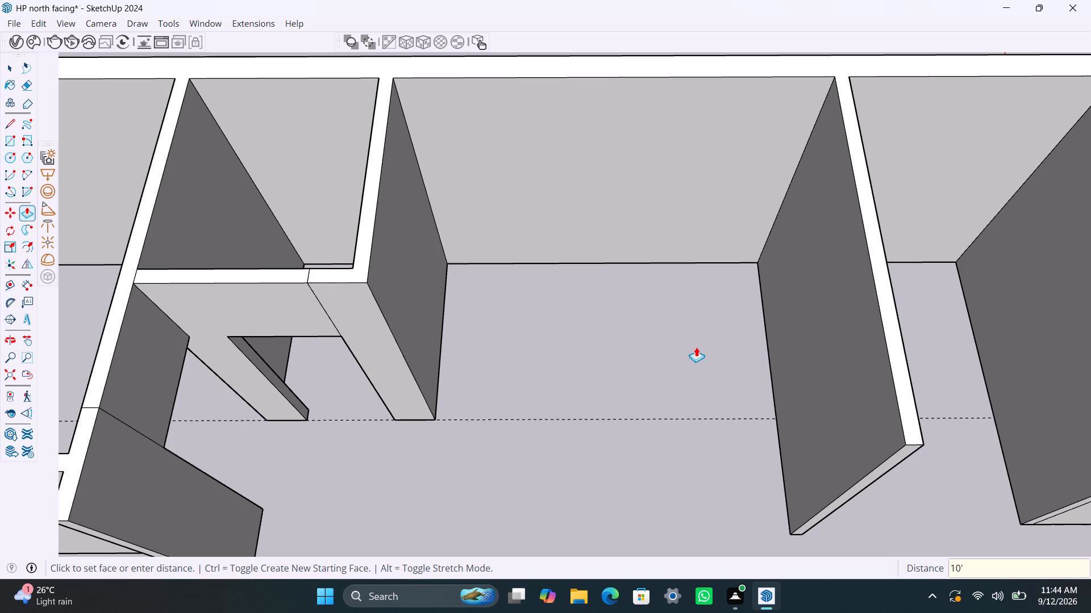
# Push/Pull the end face of the new 10' partition out a further 4.5".
pyautogui.scroll(-6, 696, 347)
pyautogui.scroll(2, 778, 441)
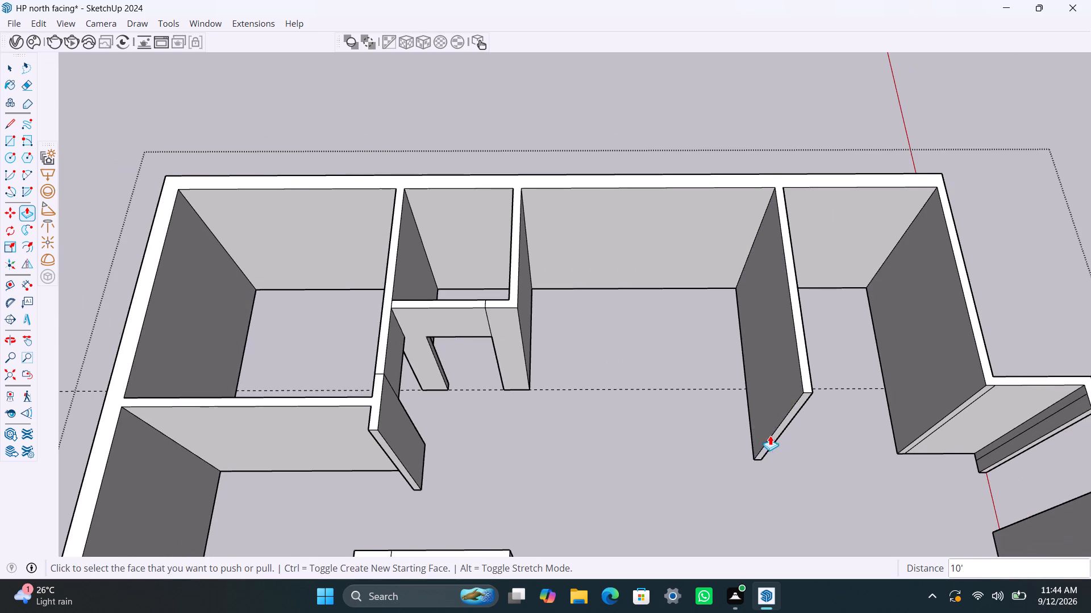
pyautogui.click(778, 431)
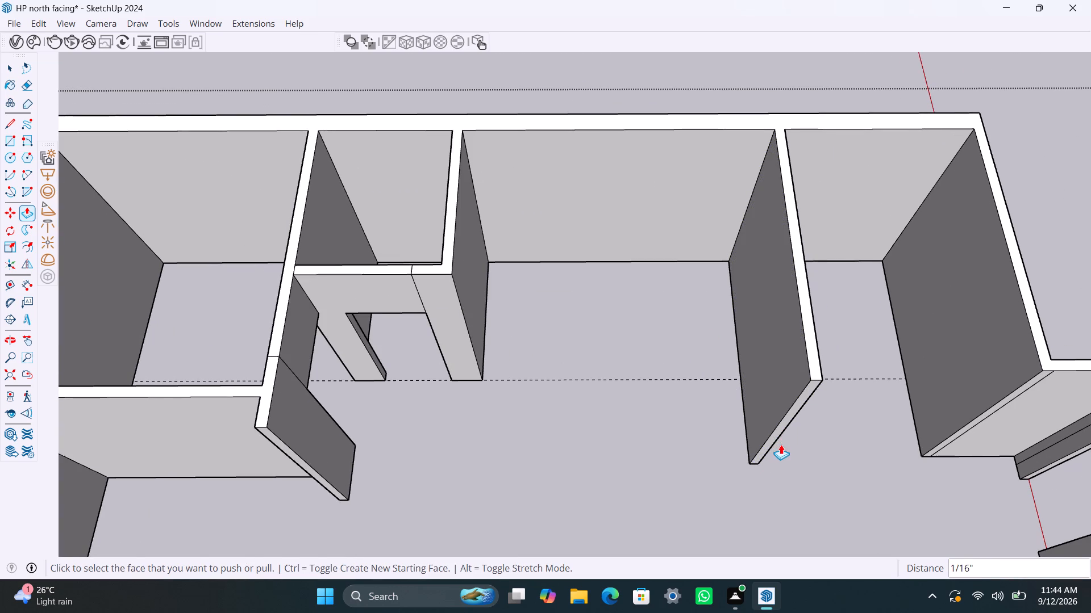
pyautogui.moveTo(782, 430); pyautogui.dragTo(785, 451)
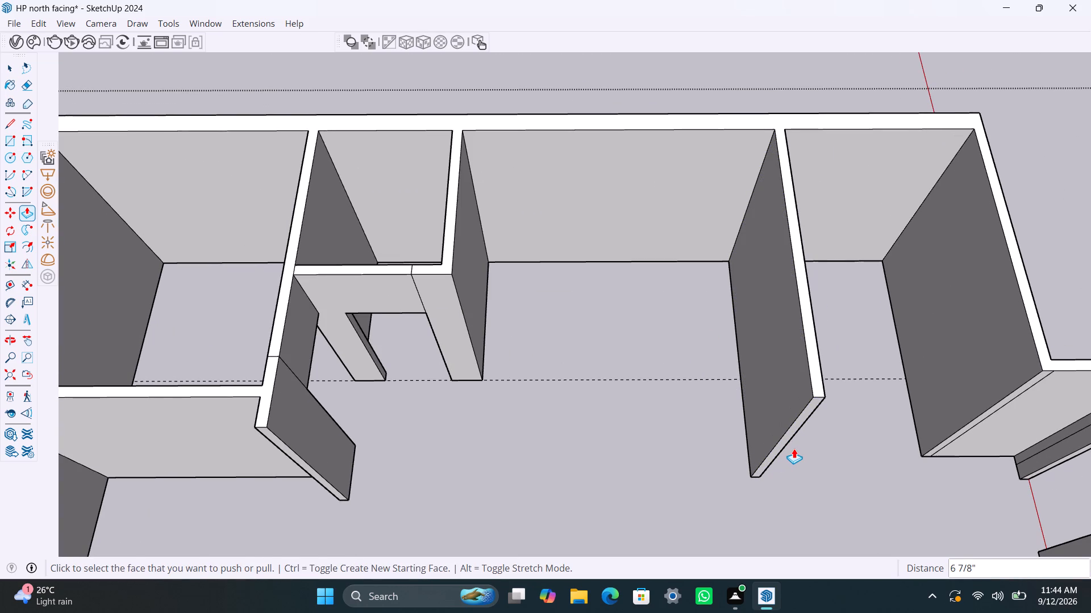
pyautogui.write('4.5"')
pyautogui.press('Return')
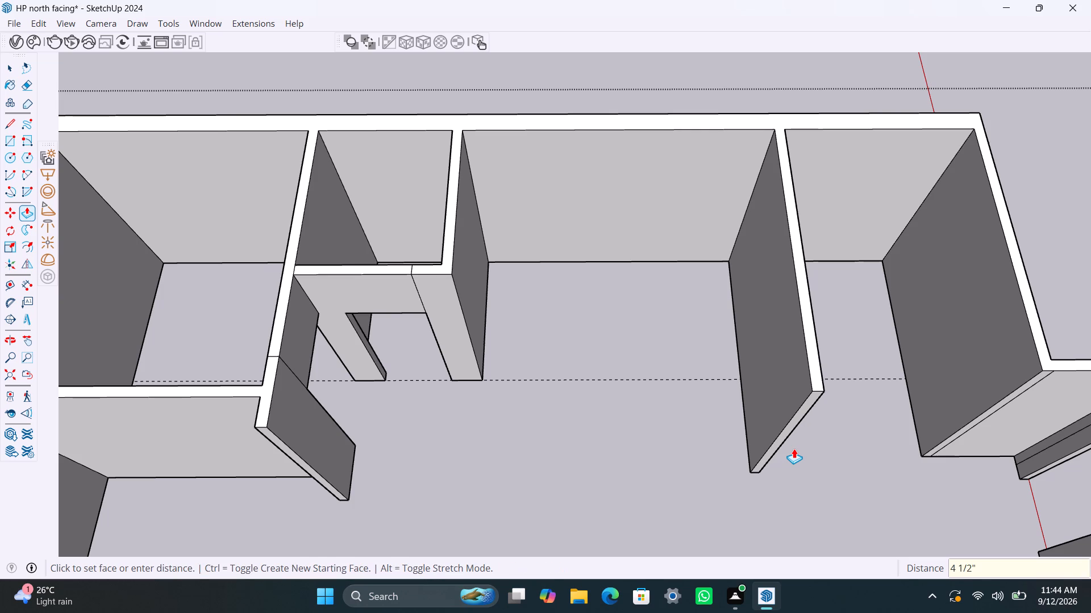
# Copy the vertical end edge of the new 10' partition 4.5" back along its room-side face.
pyautogui.scroll(-2, 744, 436)
pyautogui.moveTo(751, 478); pyautogui.dragTo(1067, 467, button='middle')
pyautogui.press('space')
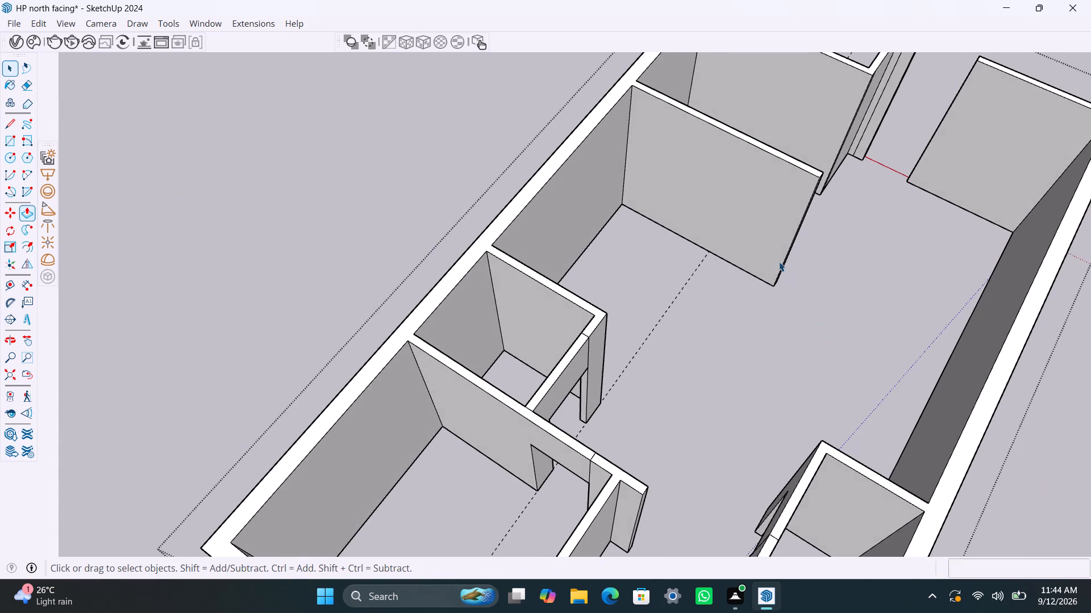
pyautogui.scroll(7, 786, 259)
pyautogui.click(785, 255)
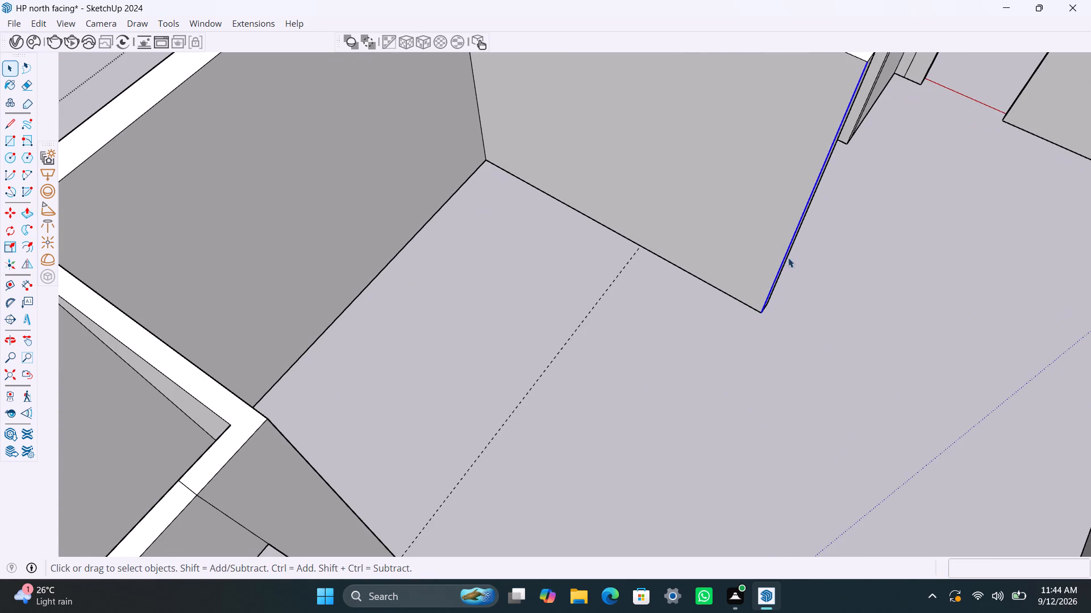
pyautogui.press('m')
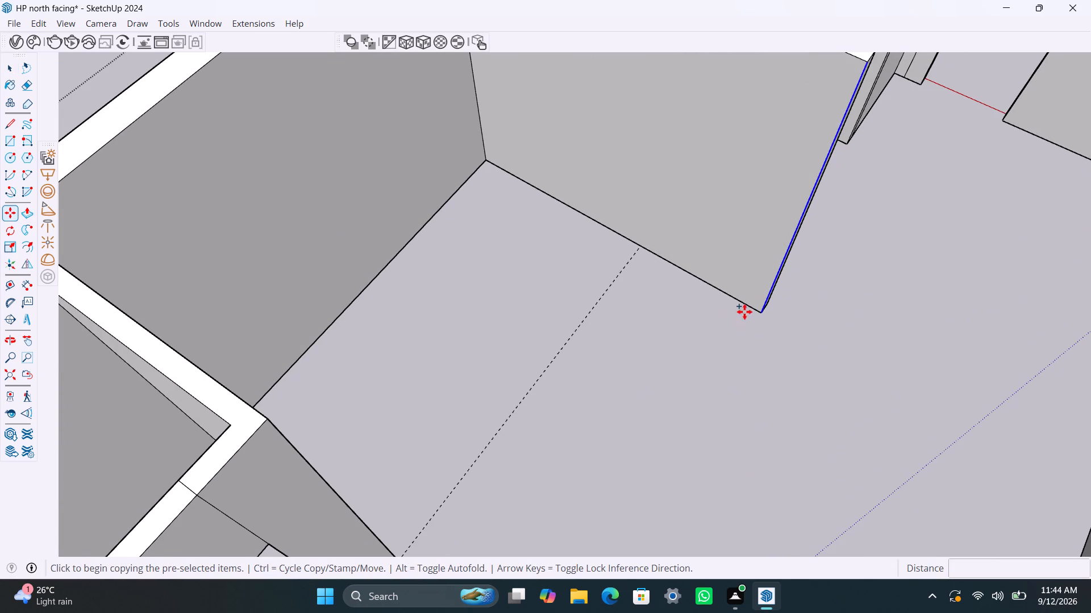
pyautogui.click(763, 310)
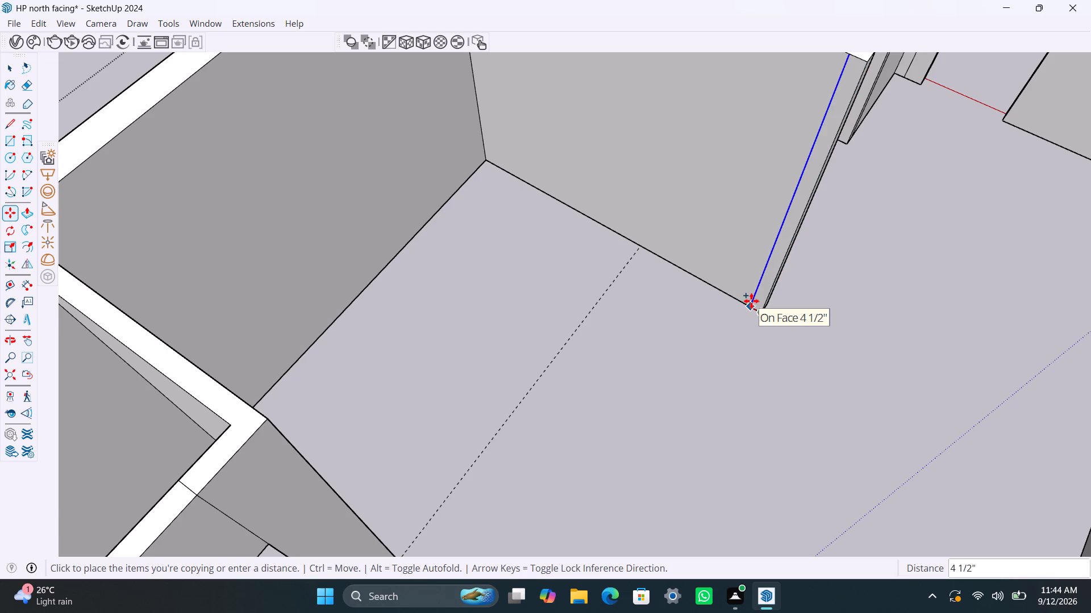
pyautogui.write('4.5"')
pyautogui.press('Return')
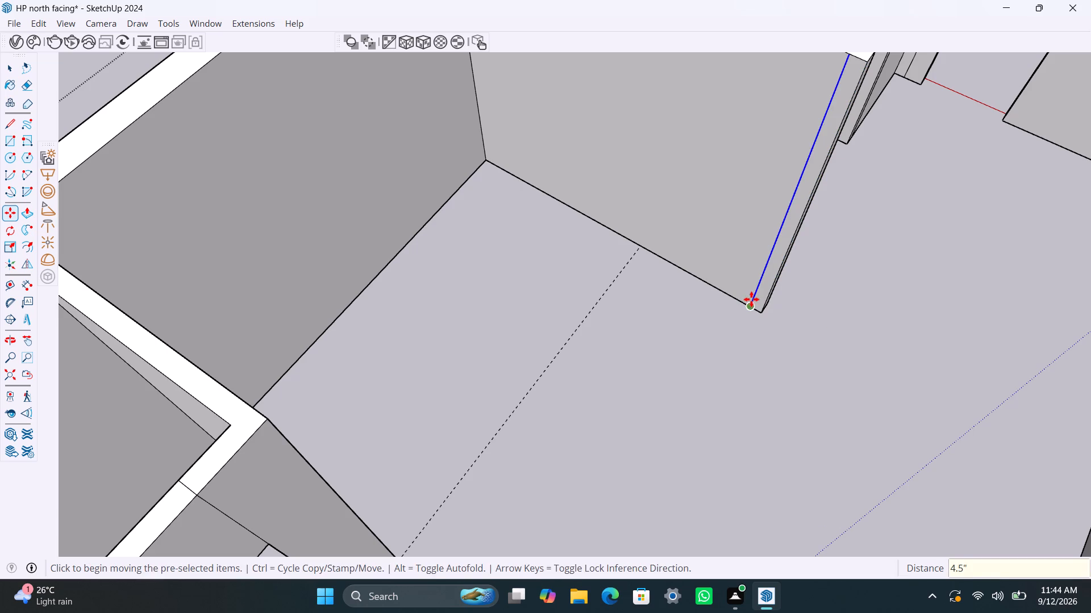
pyautogui.press('space')
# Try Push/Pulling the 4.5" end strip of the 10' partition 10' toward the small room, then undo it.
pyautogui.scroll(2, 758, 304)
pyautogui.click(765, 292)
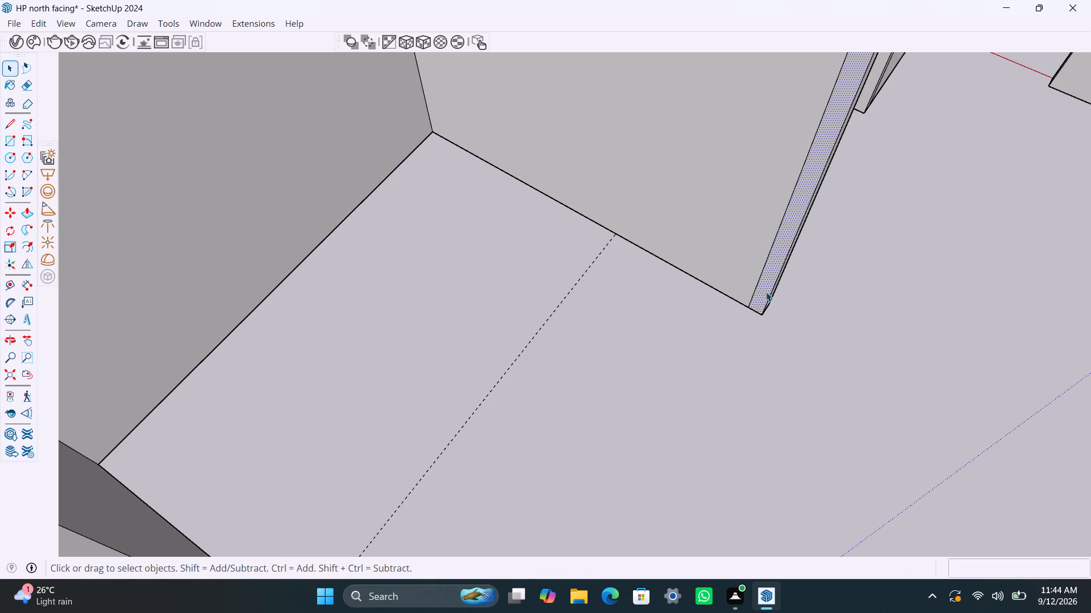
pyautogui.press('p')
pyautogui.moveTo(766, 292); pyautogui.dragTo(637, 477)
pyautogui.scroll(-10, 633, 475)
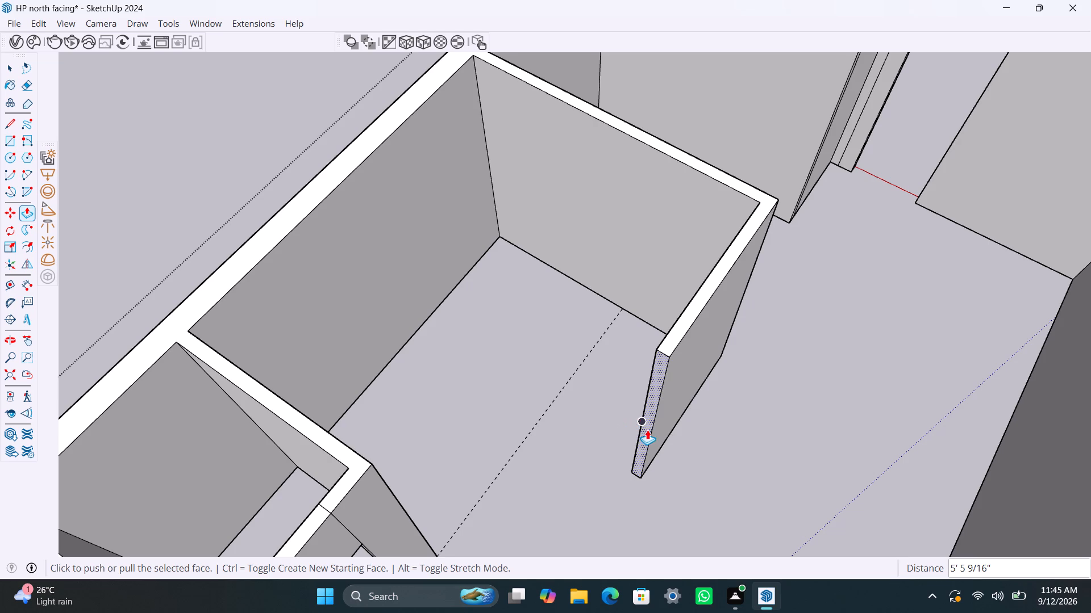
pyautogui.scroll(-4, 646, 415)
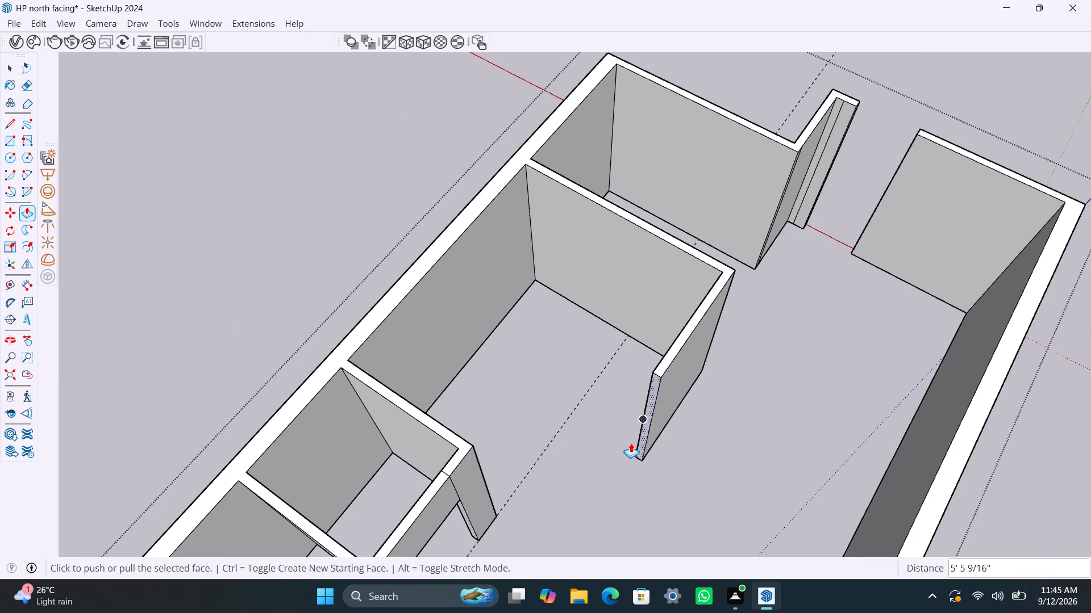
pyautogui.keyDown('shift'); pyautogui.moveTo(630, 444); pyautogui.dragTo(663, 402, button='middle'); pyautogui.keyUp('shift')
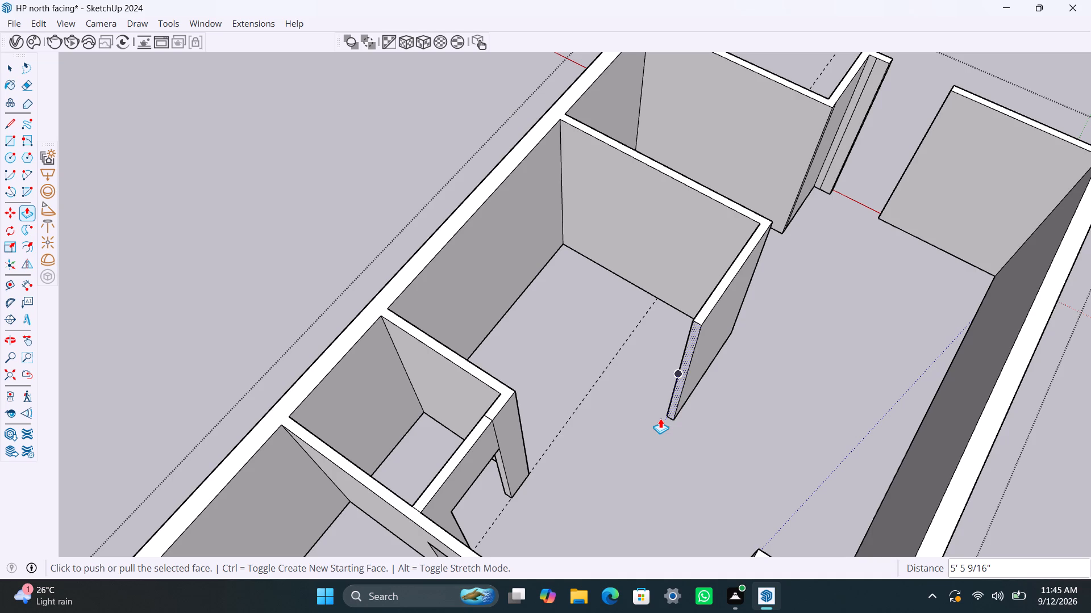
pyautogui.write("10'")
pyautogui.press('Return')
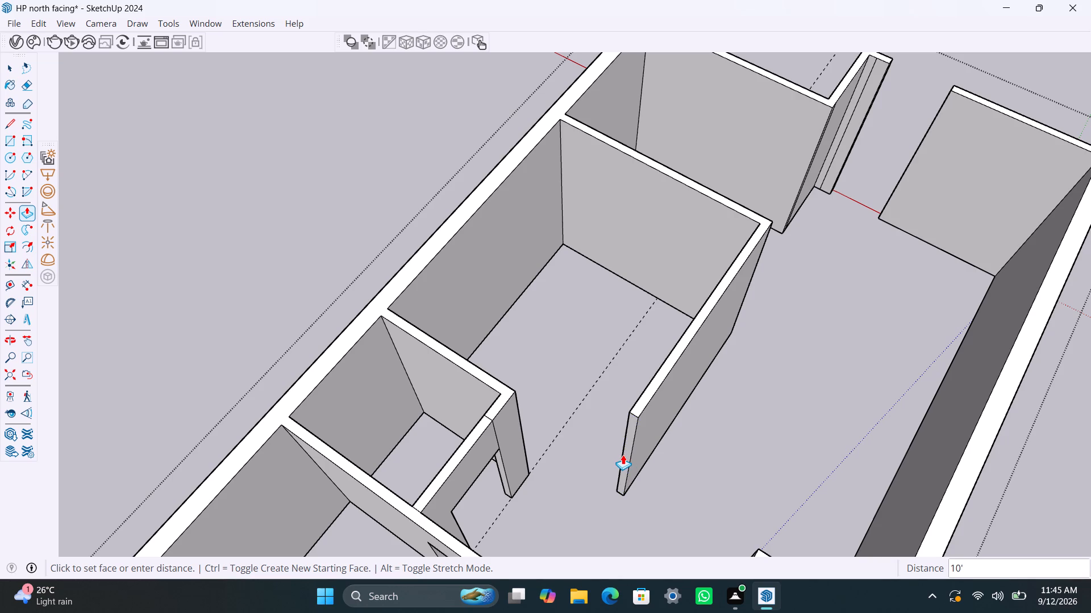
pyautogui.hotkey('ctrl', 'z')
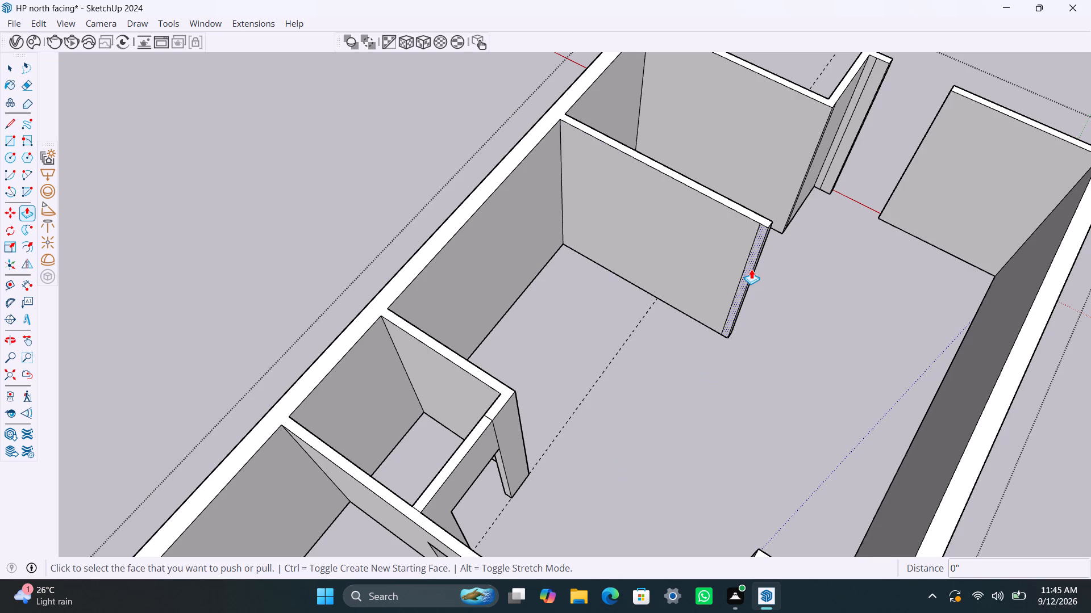
# Push/Pull the 4.5" end strip of the 10' partition 11'8" toward the small room as a wall parallel to the long outer wall.
pyautogui.moveTo(751, 269); pyautogui.dragTo(617, 484)
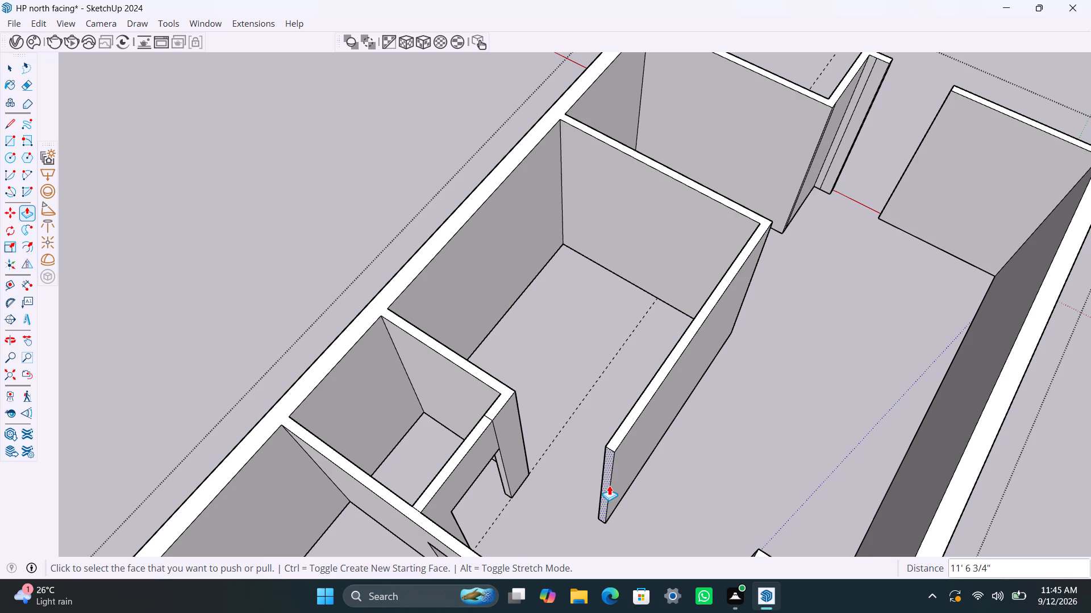
pyautogui.write("11'")
pyautogui.write('8"')
pyautogui.press('Return')
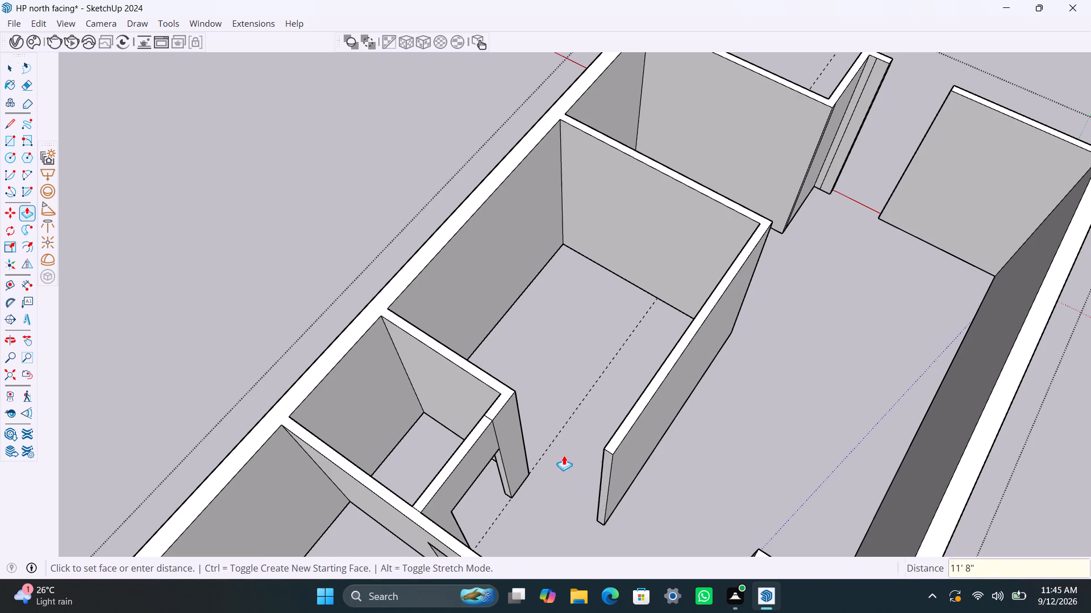
pyautogui.press('space')
# Check the gap at floor level between the small room's outer corner and the free end of the 11'8" wall.
pyautogui.scroll(2, 601, 512)
pyautogui.moveTo(560, 507); pyautogui.dragTo(649, 522, button='middle')
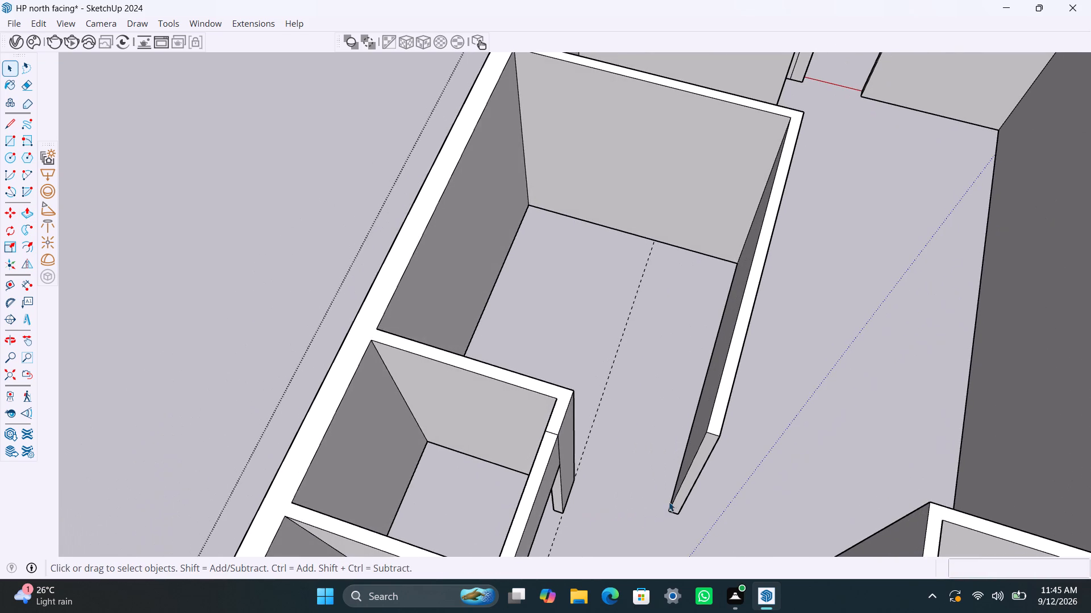
pyautogui.scroll(4, 669, 497)
pyautogui.scroll(1, 553, 480)
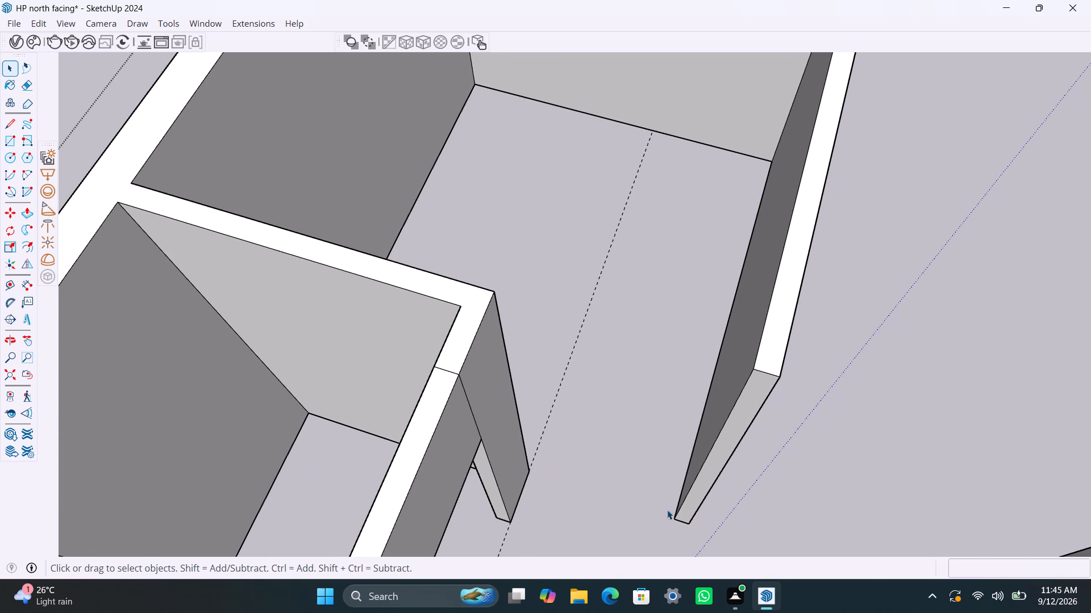
pyautogui.scroll(1, 697, 482)
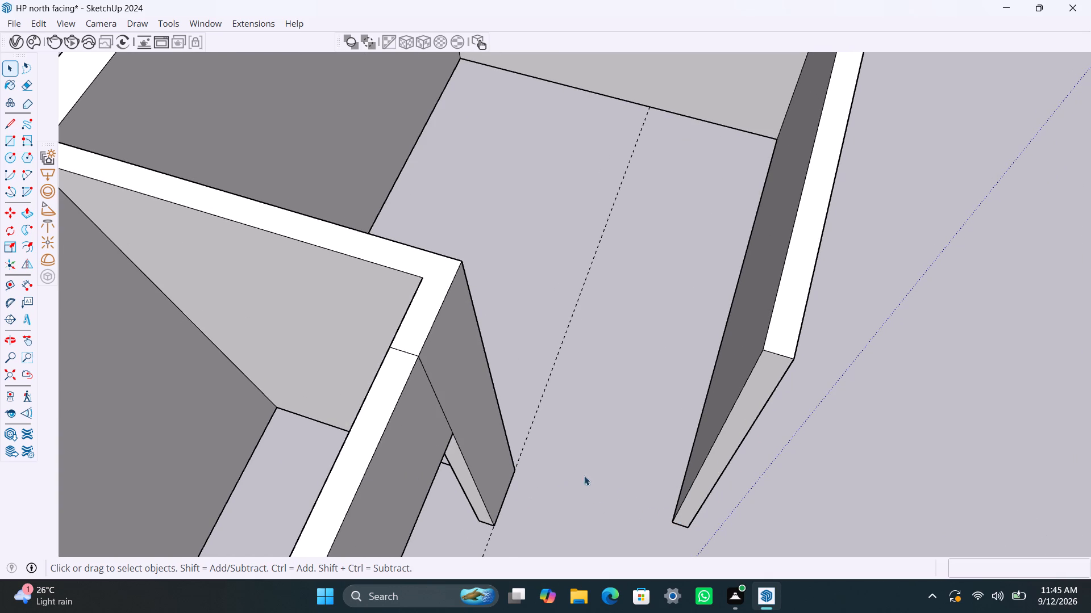
pyautogui.scroll(-3, 639, 478)
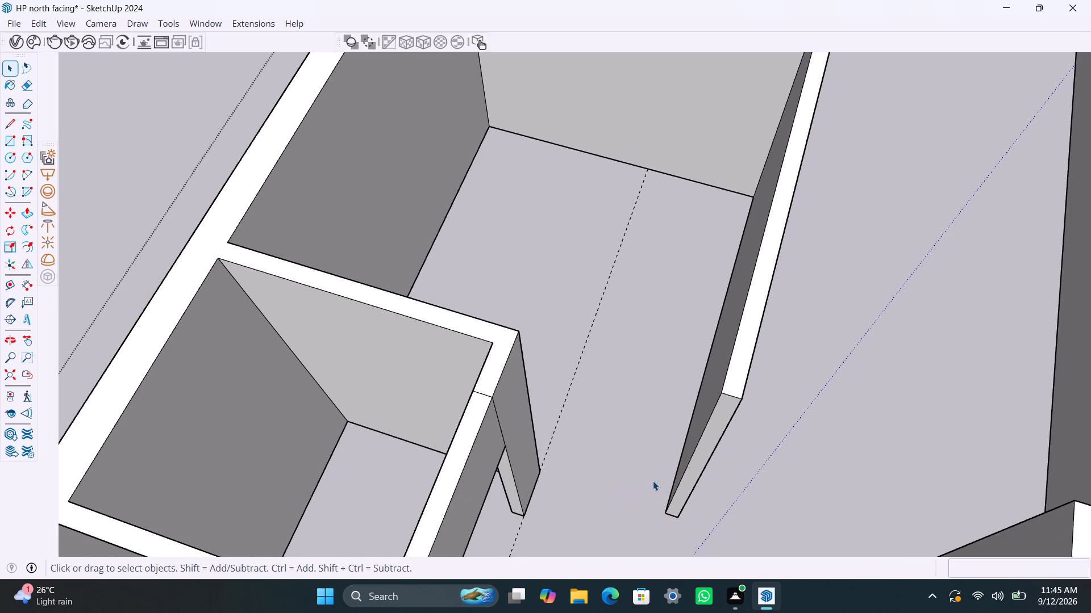
pyautogui.press('d')
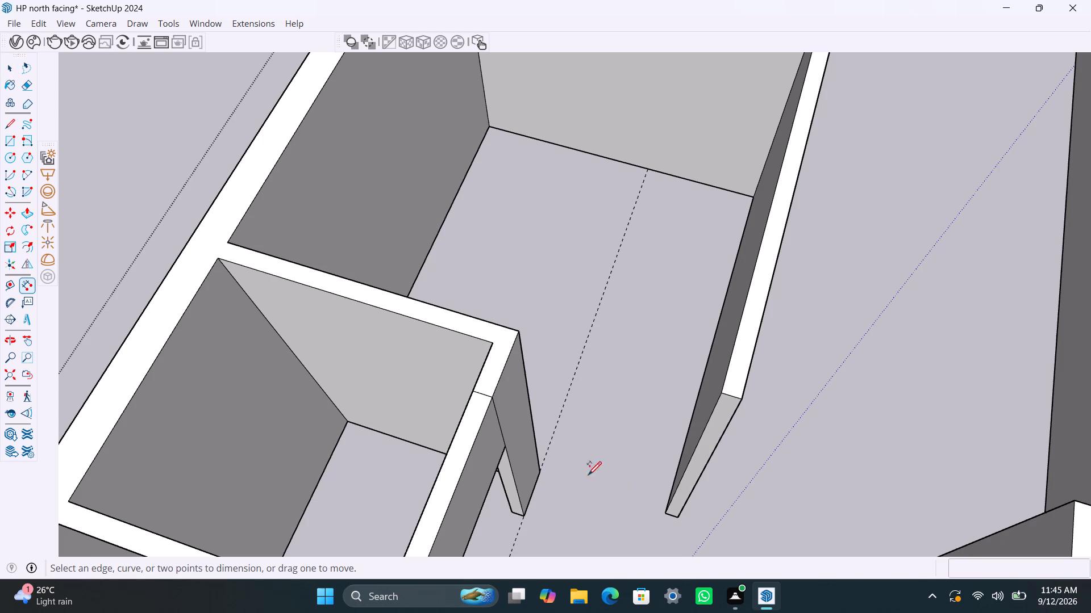
pyautogui.click(542, 472)
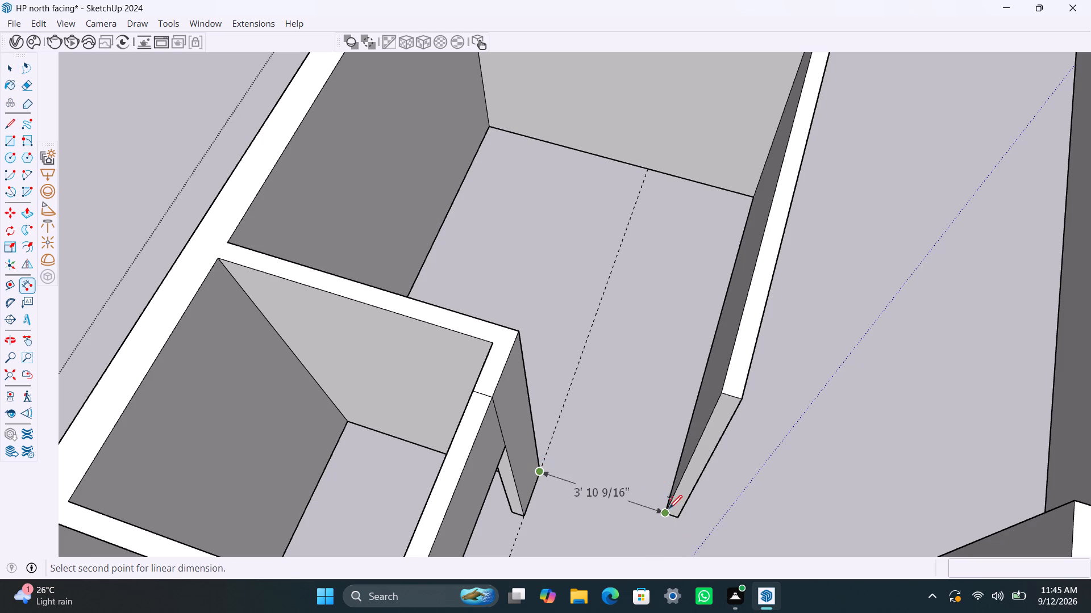
pyautogui.press('Escape')
# Copy the vertical edge at the free end of the 11'8" wall 4.5" back along its inner face.
pyautogui.scroll(-3, 664, 454)
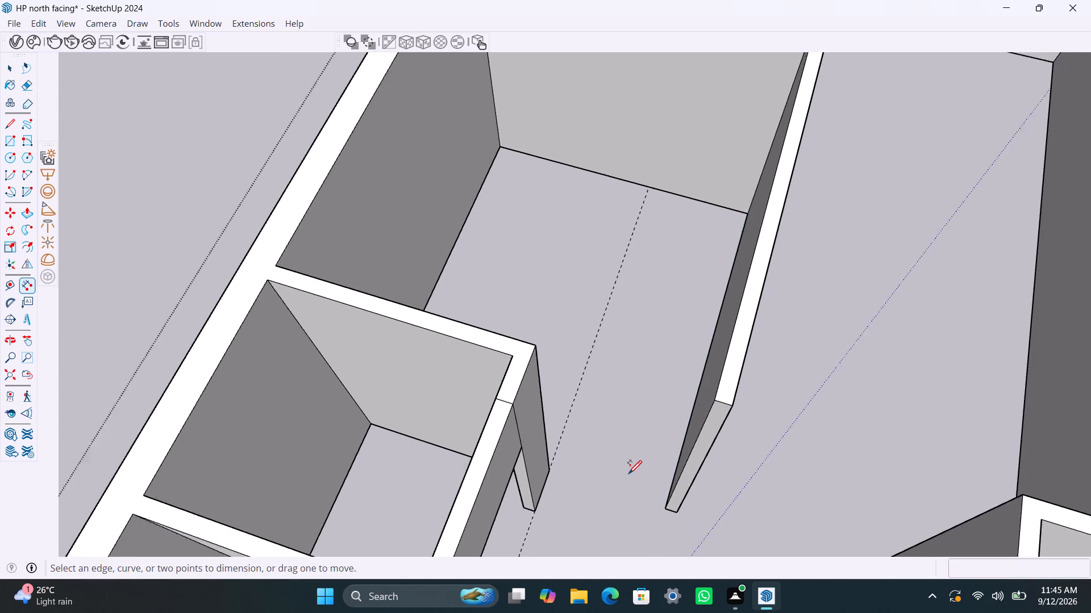
pyautogui.moveTo(626, 474); pyautogui.dragTo(656, 498, button='middle')
pyautogui.scroll(1, 701, 490)
pyautogui.press('space')
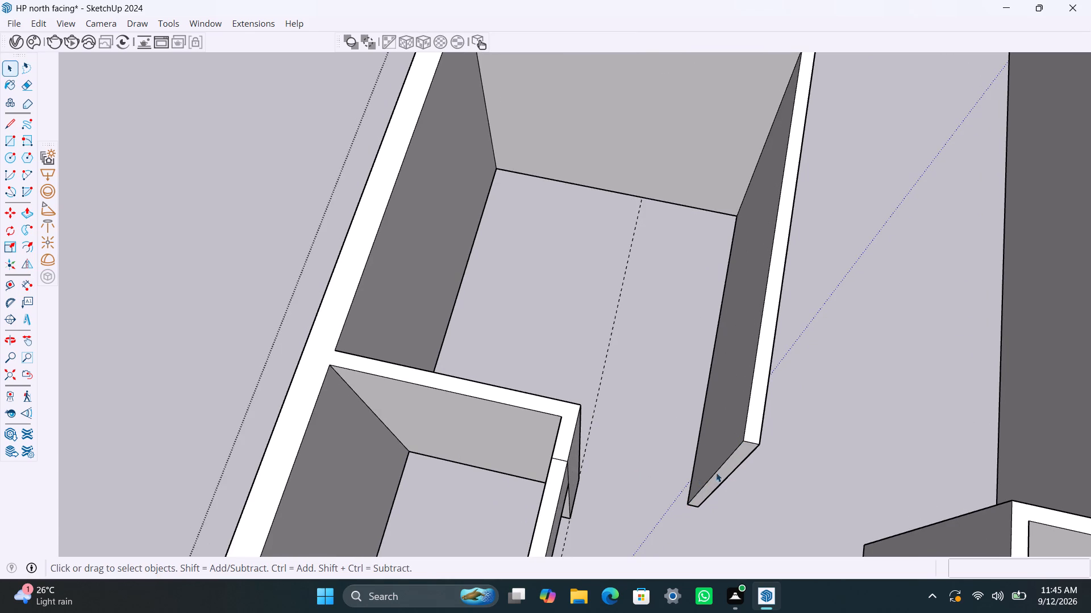
pyautogui.scroll(2, 713, 471)
pyautogui.moveTo(707, 486); pyautogui.dragTo(753, 501, button='middle')
pyautogui.scroll(4, 711, 492)
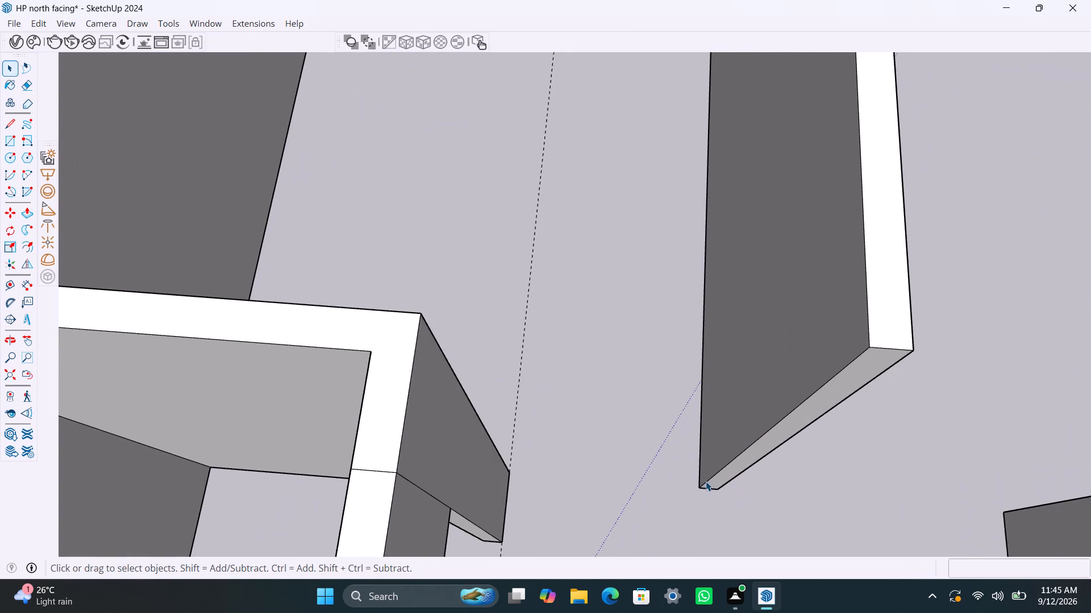
pyautogui.click(706, 481)
pyautogui.press('m')
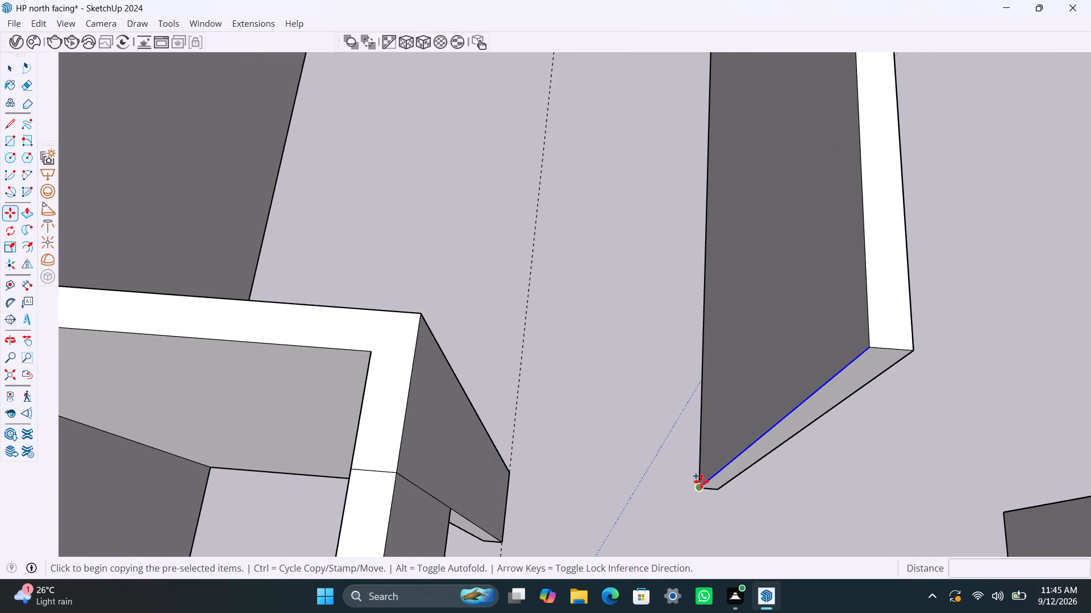
pyautogui.click(701, 481)
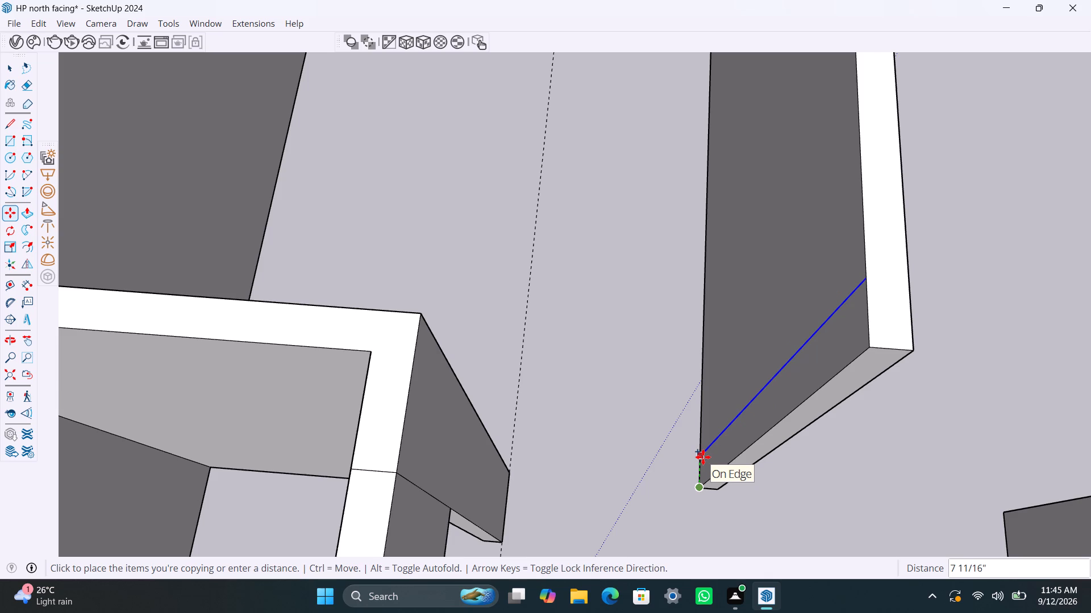
pyautogui.write('4.5"')
pyautogui.press('Return')
pyautogui.press('space')
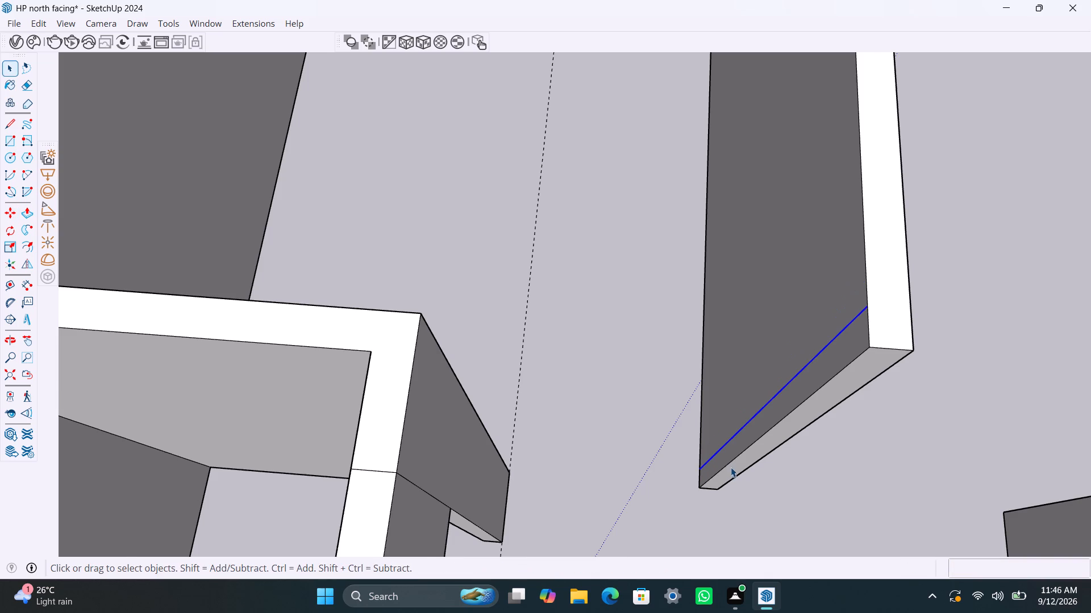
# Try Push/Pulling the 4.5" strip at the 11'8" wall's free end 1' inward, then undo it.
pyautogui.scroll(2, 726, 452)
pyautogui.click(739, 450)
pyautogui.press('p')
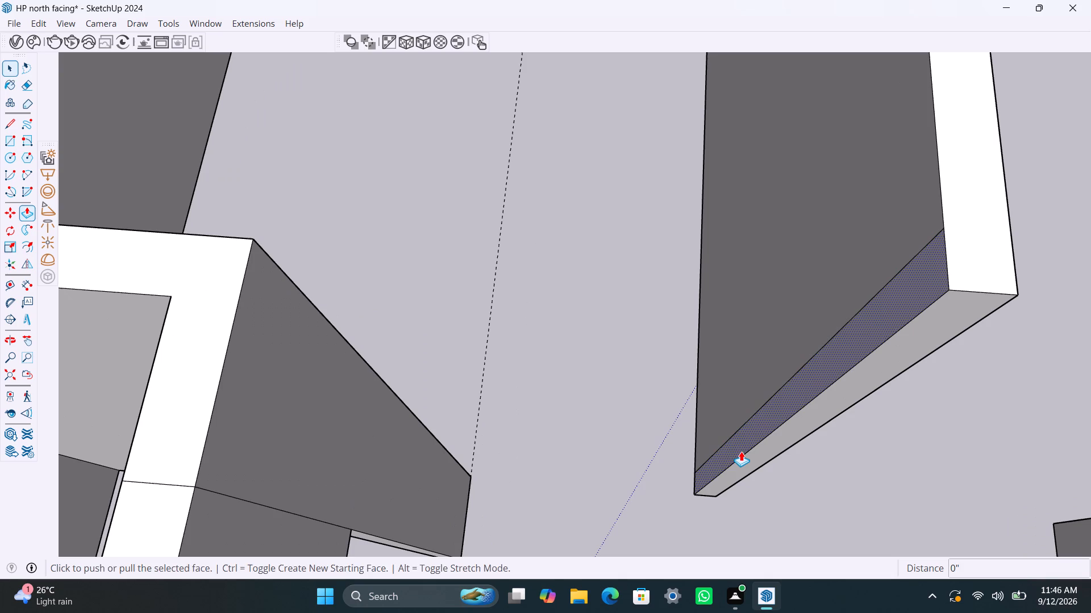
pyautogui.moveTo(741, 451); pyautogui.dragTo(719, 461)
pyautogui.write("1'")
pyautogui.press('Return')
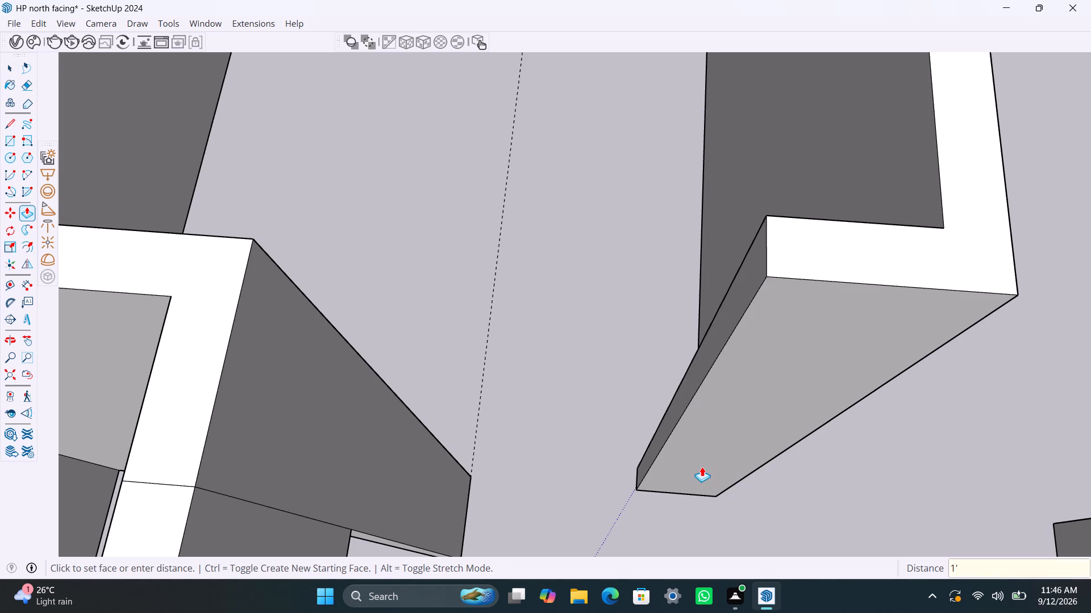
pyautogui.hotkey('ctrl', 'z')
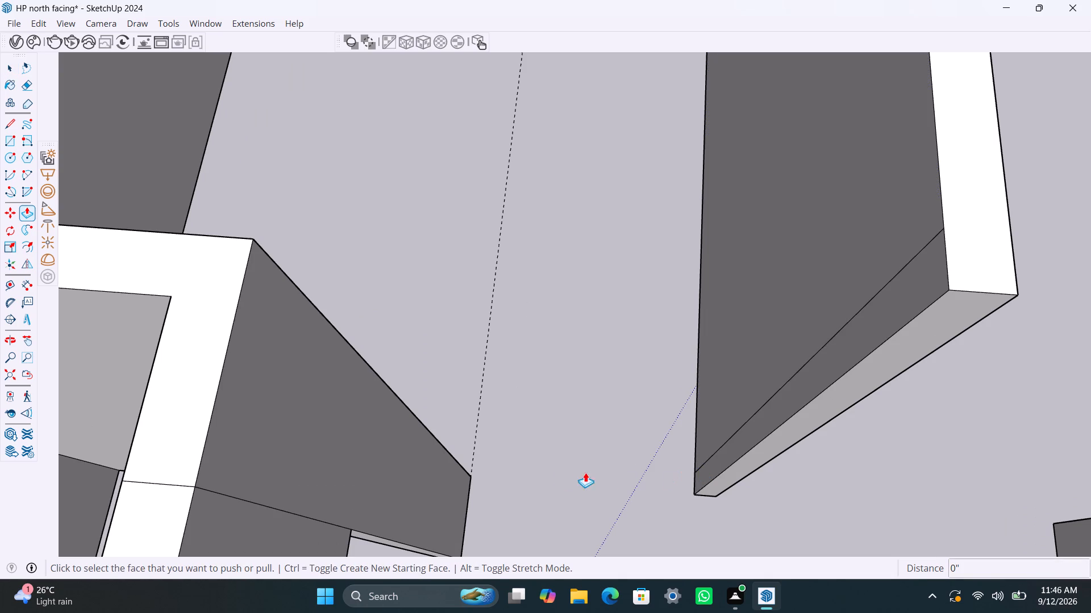
# Place a guide line 3' from the existing guide at the small room's corner, toward the 11'8" wall.
pyautogui.press('space')
pyautogui.press('t')
pyautogui.click(474, 441)
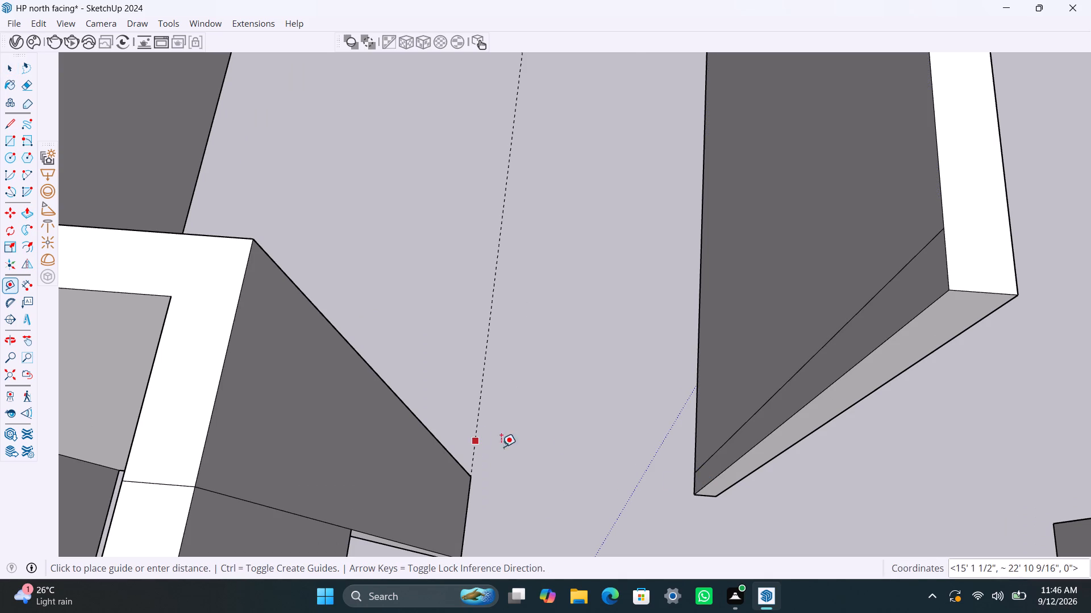
pyautogui.write("3'")
pyautogui.press('Return')
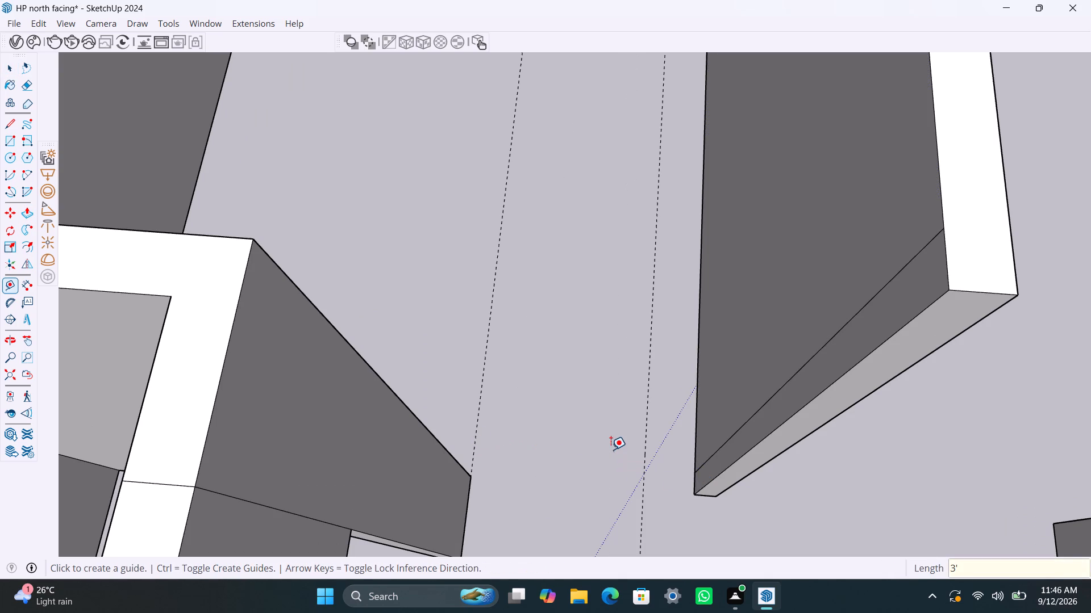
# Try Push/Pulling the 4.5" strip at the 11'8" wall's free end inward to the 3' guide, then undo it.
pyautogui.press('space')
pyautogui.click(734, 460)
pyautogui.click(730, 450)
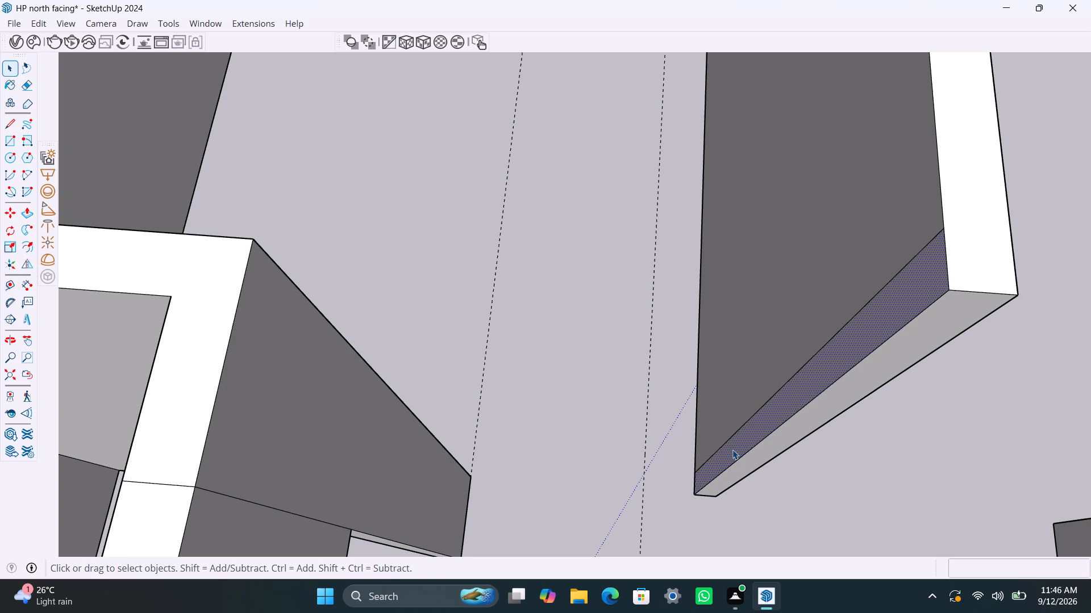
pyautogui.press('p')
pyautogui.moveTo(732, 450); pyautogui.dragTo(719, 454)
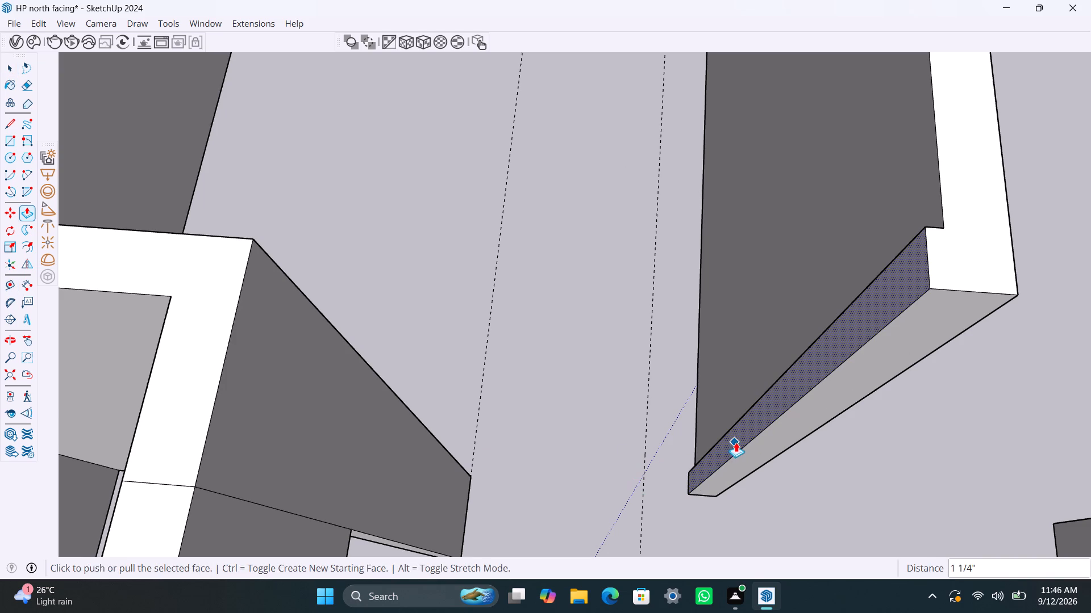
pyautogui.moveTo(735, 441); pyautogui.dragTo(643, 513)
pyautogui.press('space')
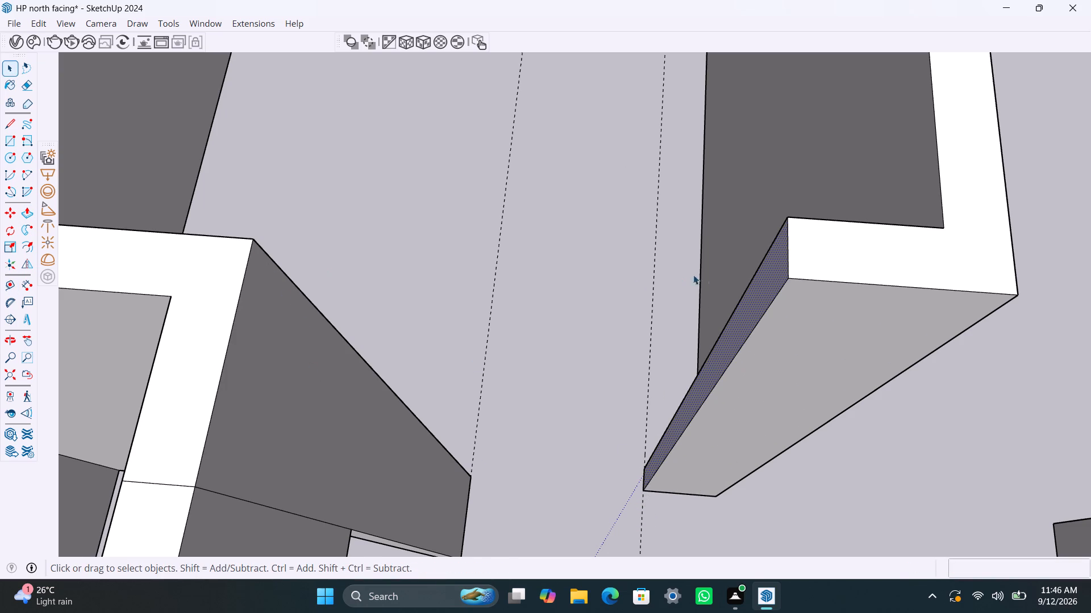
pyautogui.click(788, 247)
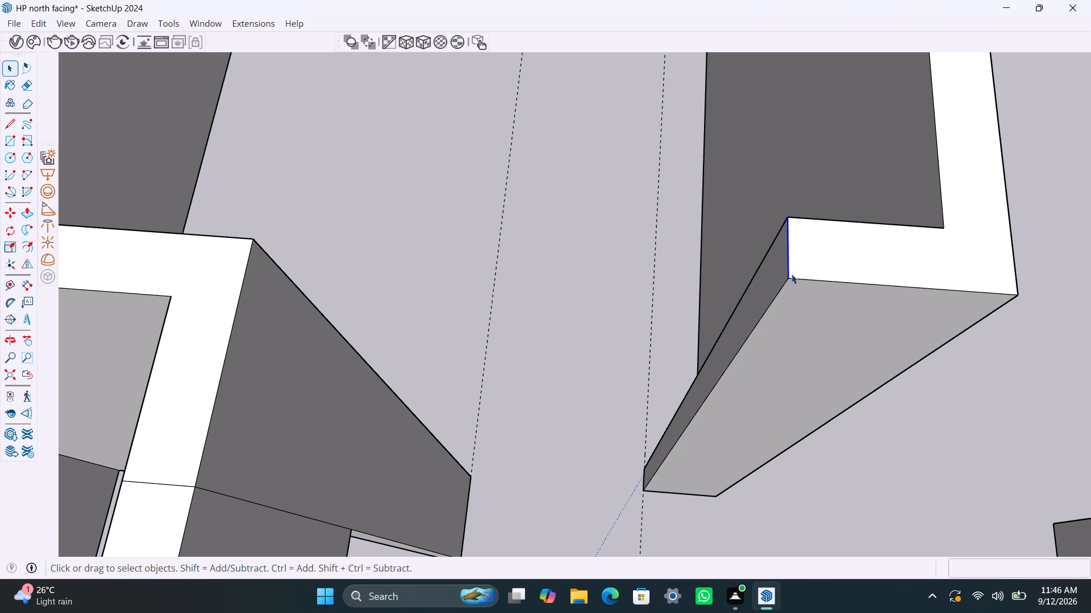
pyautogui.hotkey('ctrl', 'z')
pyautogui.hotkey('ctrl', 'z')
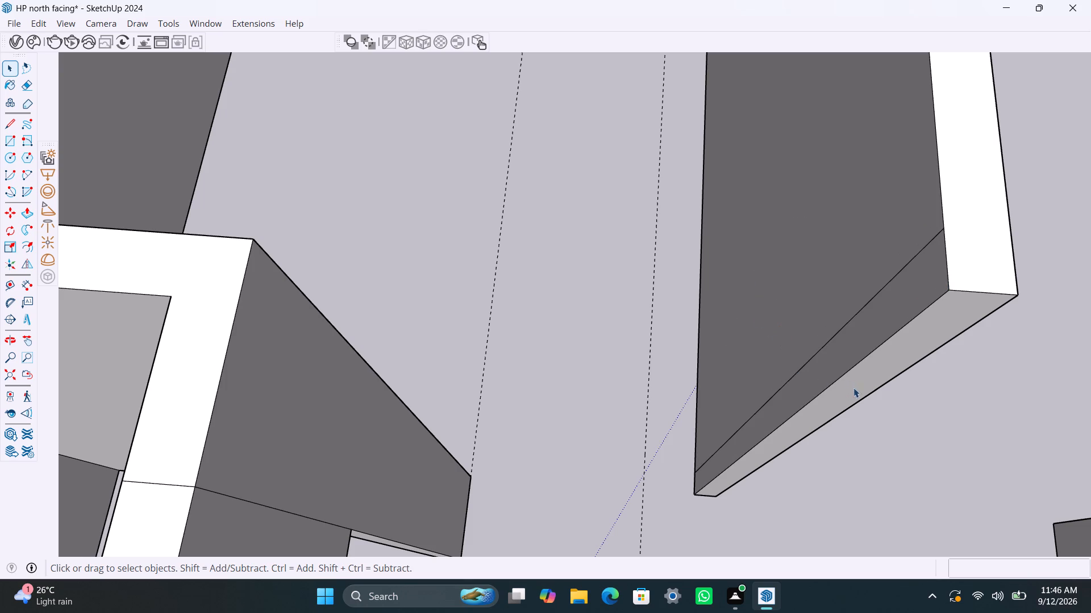
# Undo the 3' guide line and the edge copied along the inner face of the 11'8" wall.
pyautogui.hotkey('ctrl', 'z')
pyautogui.hotkey('ctrl', 'z')
# Push/Pull the end face of the 11'8" wall's free end 4.5" outward to lengthen the wall.
pyautogui.click(872, 371)
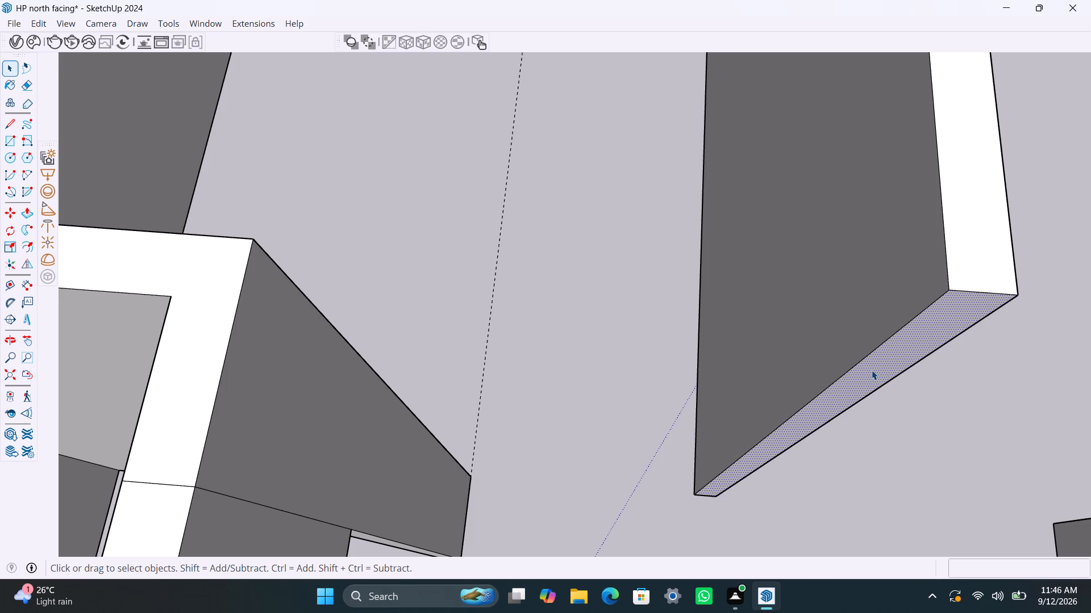
pyautogui.press('p')
pyautogui.moveTo(872, 370); pyautogui.dragTo(875, 381)
pyautogui.write('4.5"')
pyautogui.press('Return')
pyautogui.press('space')
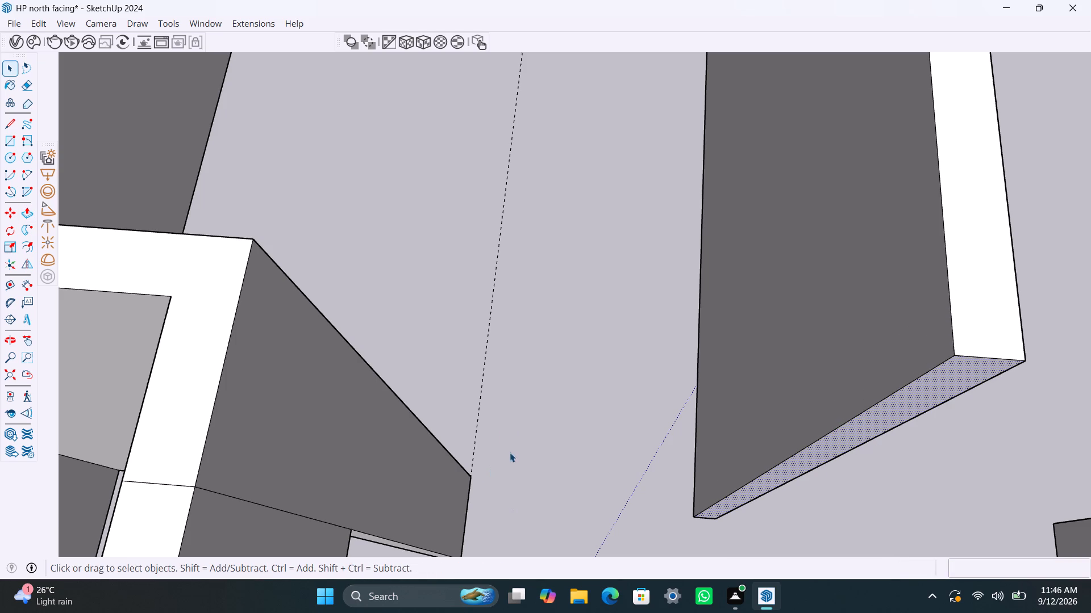
# Place a guide line 3' from the existing guide at the small room's corner, toward the 11'8" wall.
pyautogui.press('t')
pyautogui.moveTo(480, 417); pyautogui.dragTo(485, 419)
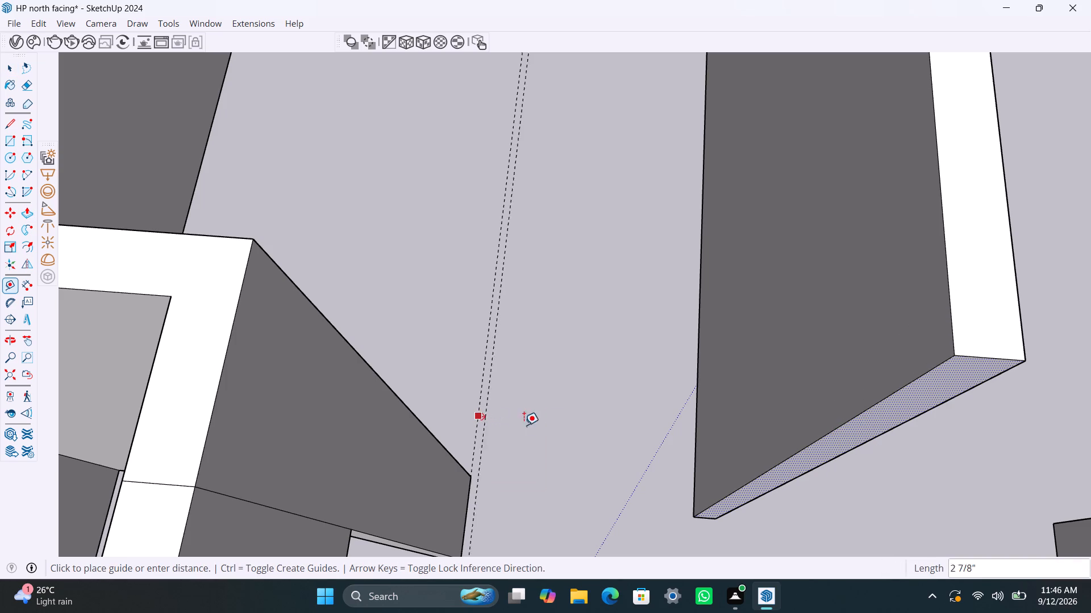
pyautogui.write("3'")
pyautogui.press('Return')
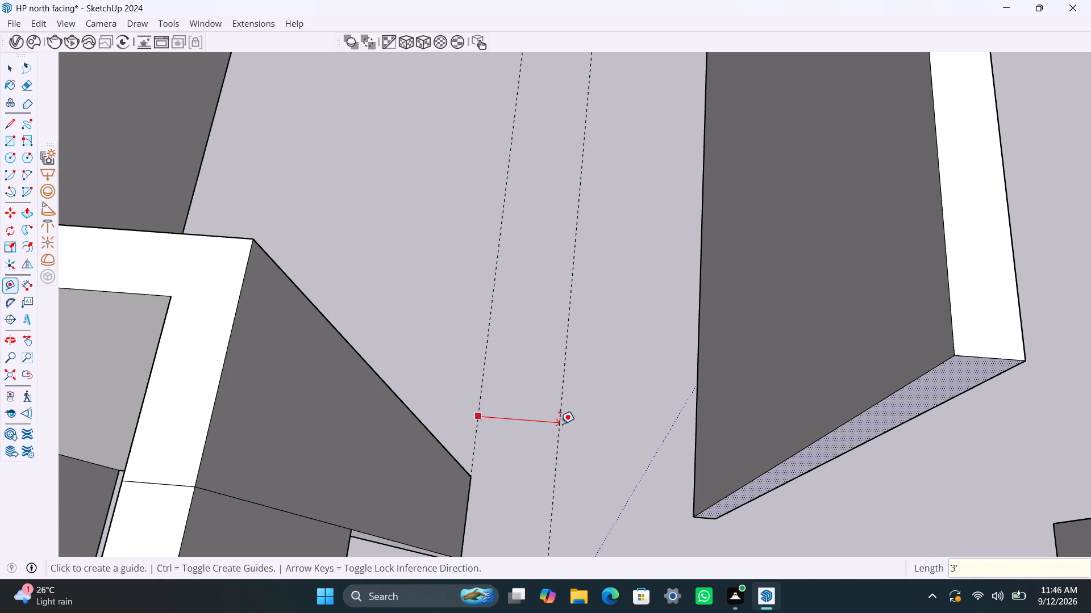
pyautogui.press('space')
# Copy the vertical edge at the extended end of the 11'8" wall 4.5" back along its inner face.
pyautogui.click(704, 511)
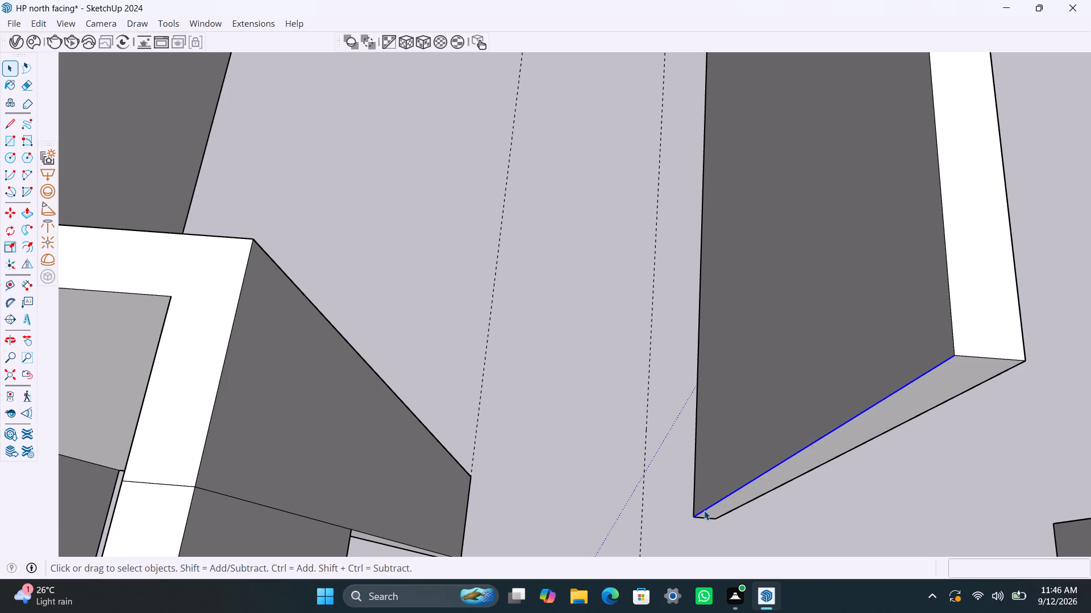
pyautogui.press('m')
pyautogui.click(697, 518)
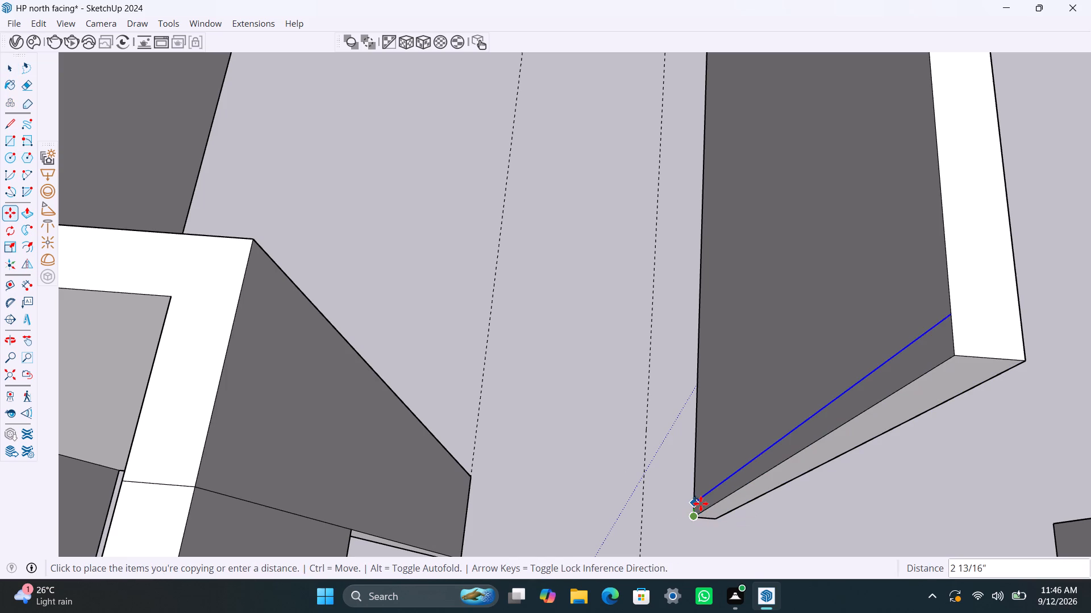
pyautogui.write('4.5"')
pyautogui.press('Return')
pyautogui.press('space')
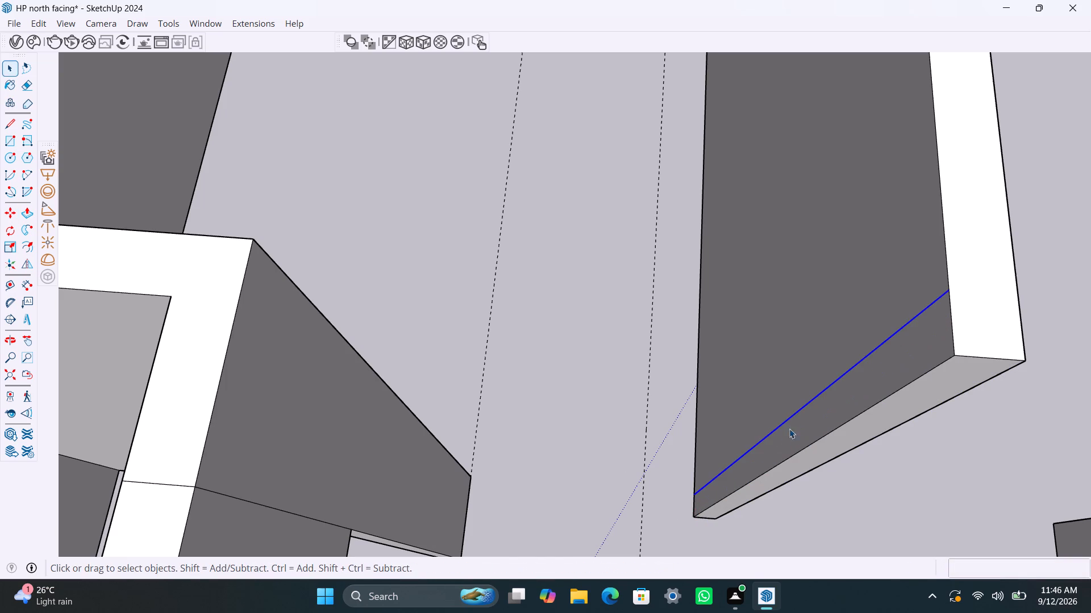
# Push/Pull the 4.5" strip at the 11'8" wall's end inward to the 3' guide line, and save the model.
pyautogui.click(846, 417)
pyautogui.press('p')
pyautogui.moveTo(841, 417); pyautogui.dragTo(710, 471)
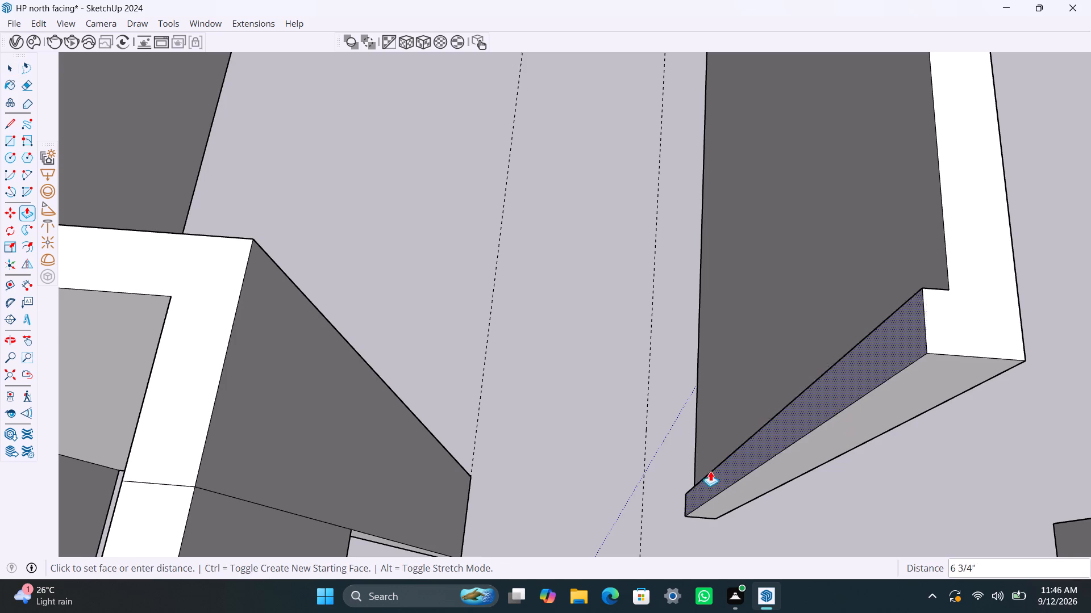
pyautogui.moveTo(710, 471); pyautogui.dragTo(643, 528)
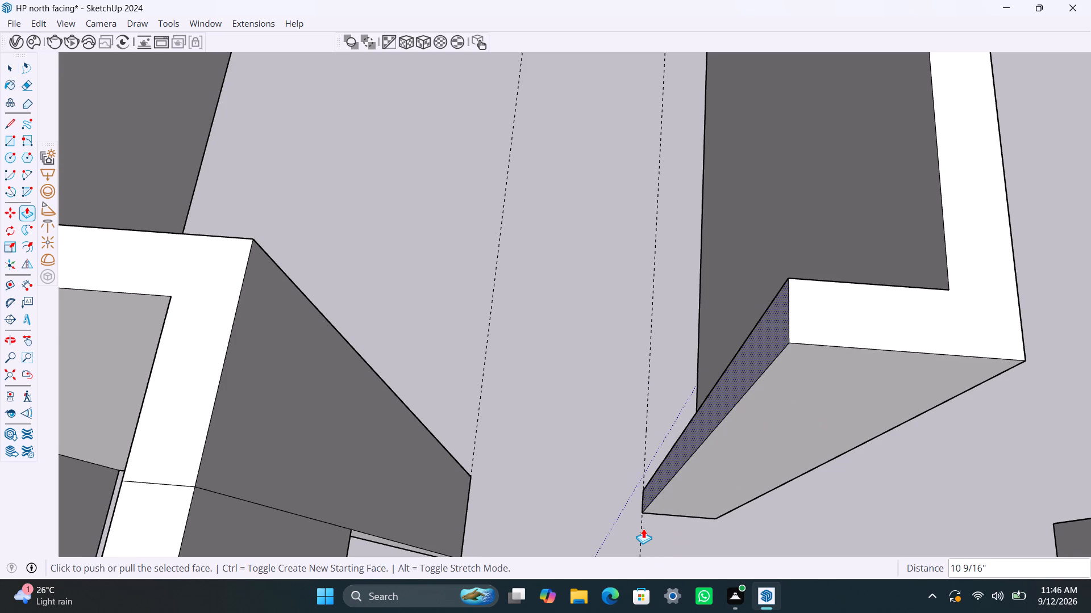
pyautogui.hotkey('ctrl', 's')
pyautogui.press('space')
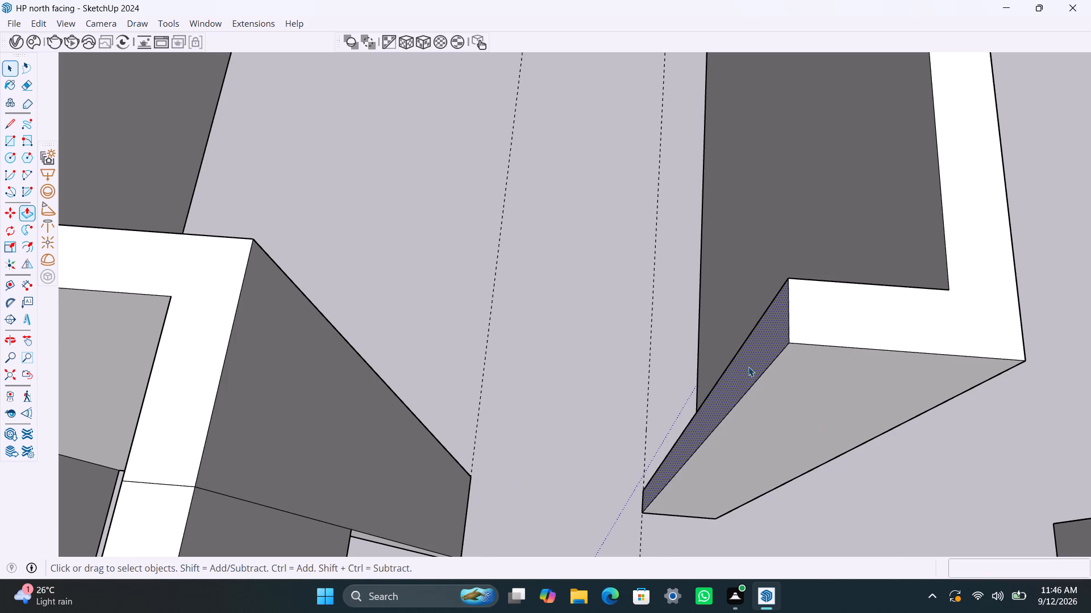
# Copy the top edge of the new return wall's end face 3' down to mark the door header.
pyautogui.click(792, 319)
pyautogui.scroll(2, 791, 336)
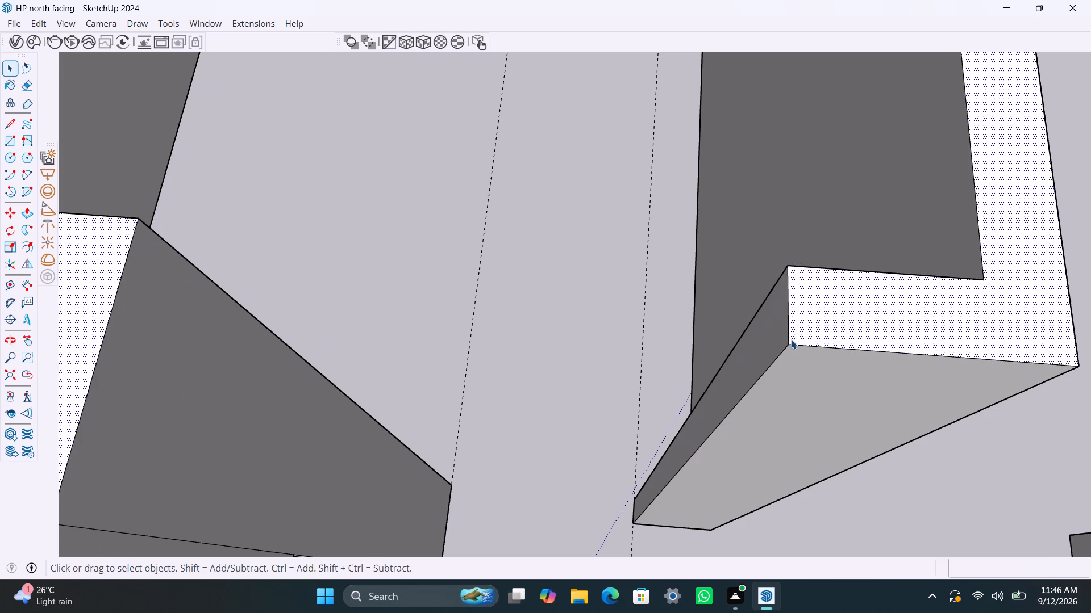
pyautogui.click(790, 340)
pyautogui.press('m')
pyautogui.click(791, 339)
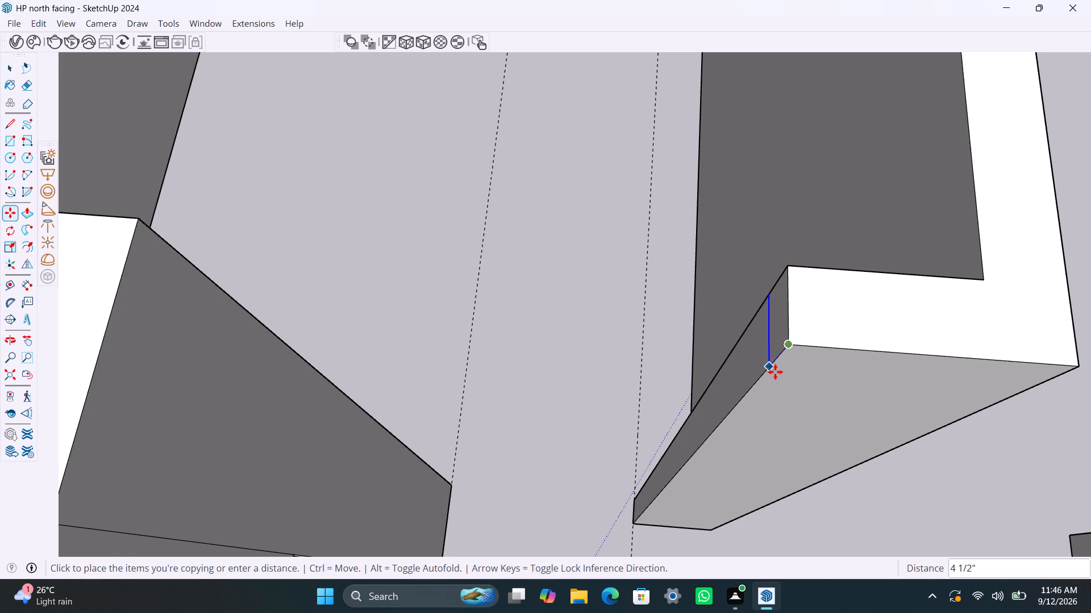
pyautogui.write("3'")
pyautogui.press('Return')
pyautogui.press('space')
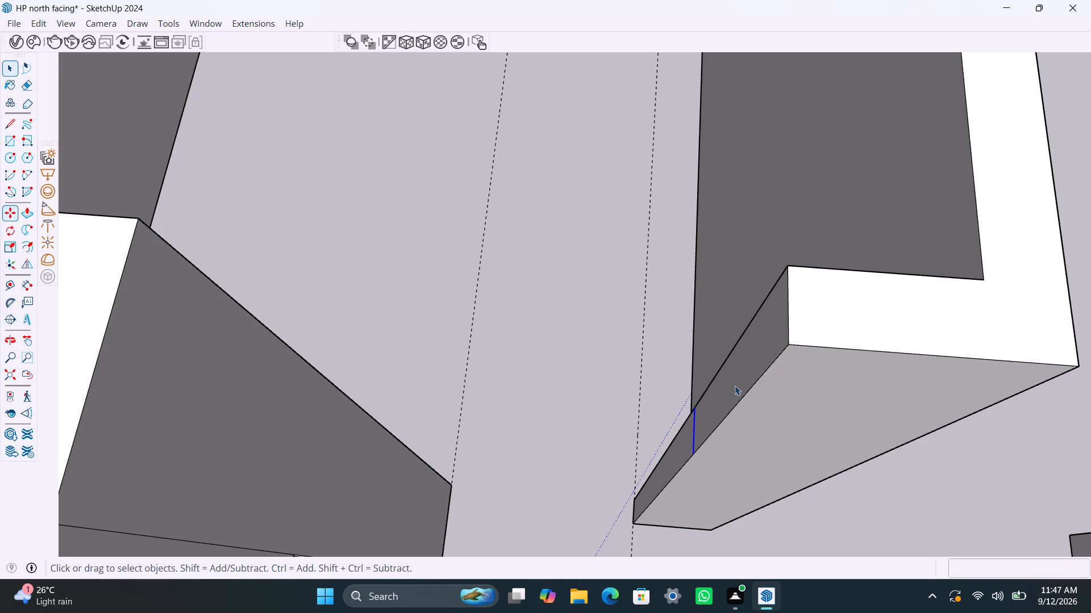
# Push/Pull the upper 3' part of the return's end face 3' across to the small room's wall, and save the model.
pyautogui.moveTo(744, 385); pyautogui.dragTo(751, 384)
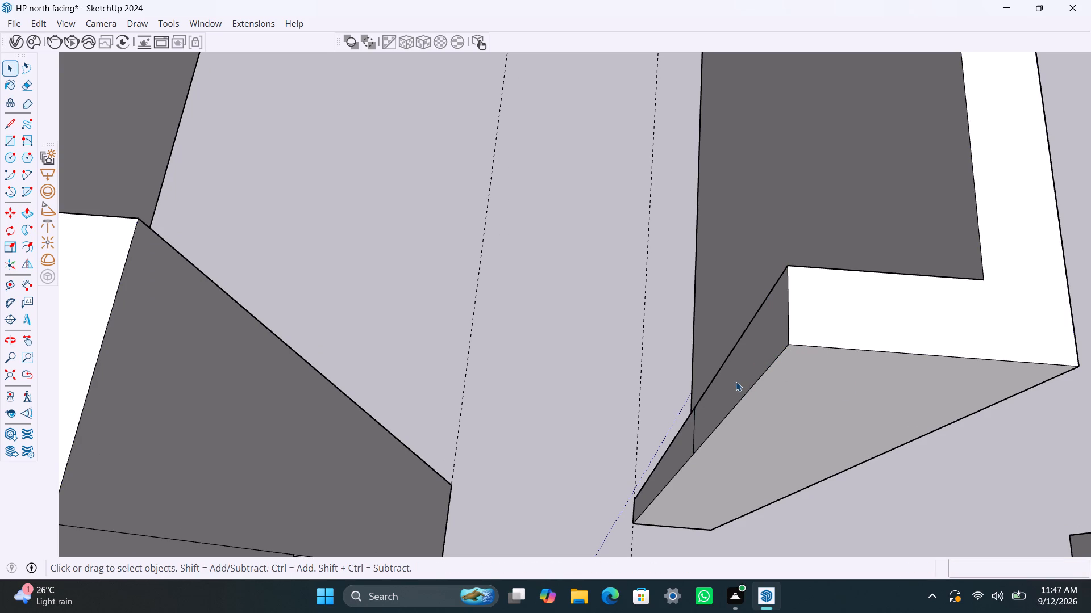
pyautogui.click(735, 381)
pyautogui.press('p')
pyautogui.moveTo(735, 383); pyautogui.dragTo(244, 394)
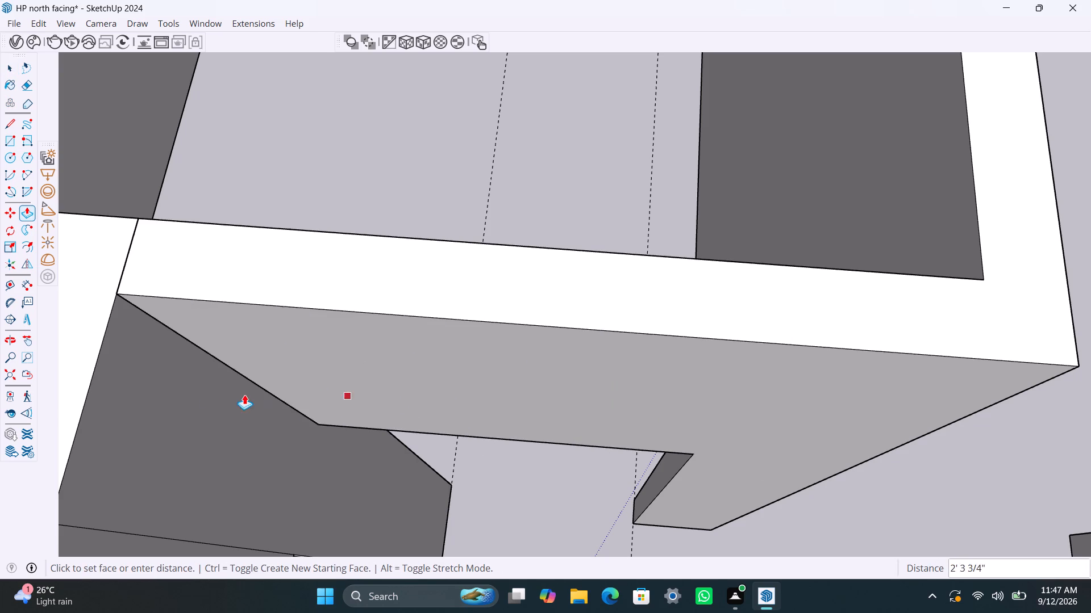
pyautogui.moveTo(244, 394); pyautogui.dragTo(173, 394)
pyautogui.hotkey('ctrl', 's')
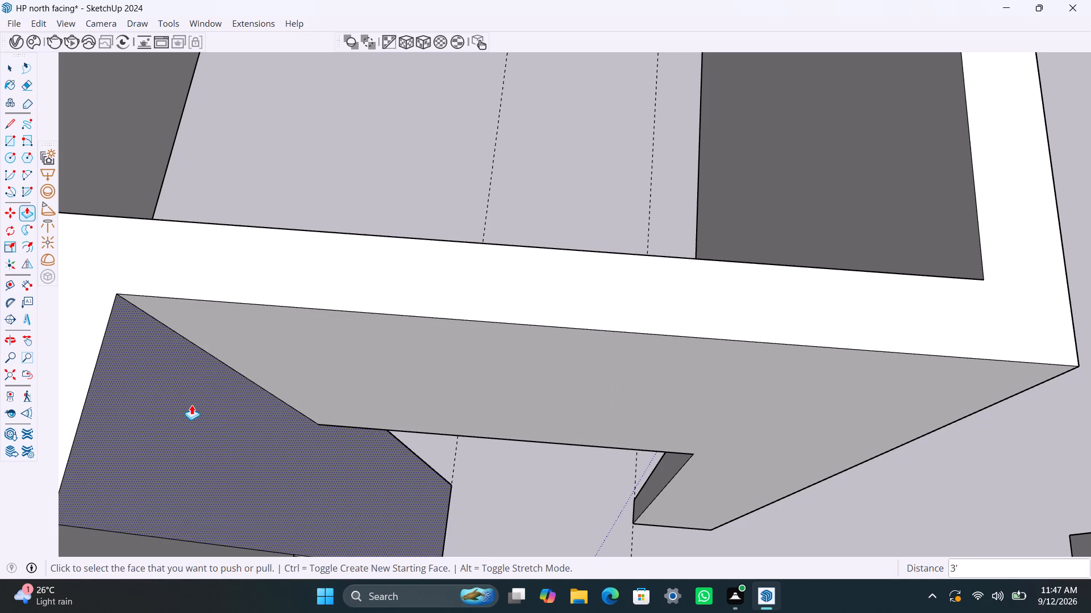
pyautogui.press('space')
# Examine the whole house plan from above and from different sides to check the door openings and remaining walls.
pyautogui.scroll(-17, 476, 288)
pyautogui.moveTo(766, 241); pyautogui.dragTo(771, 238)
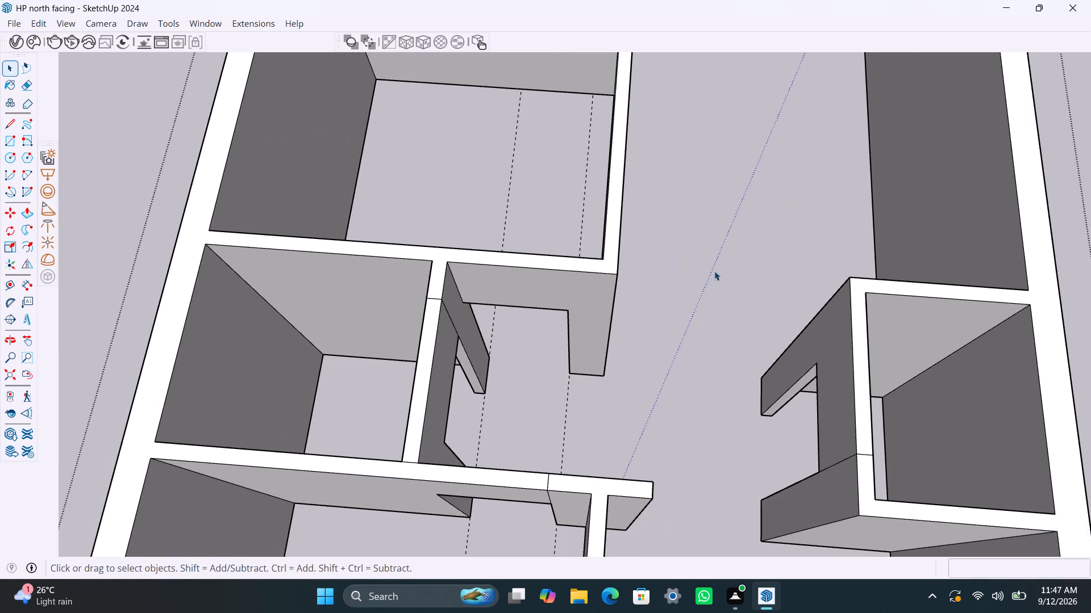
pyautogui.scroll(-5, 614, 283)
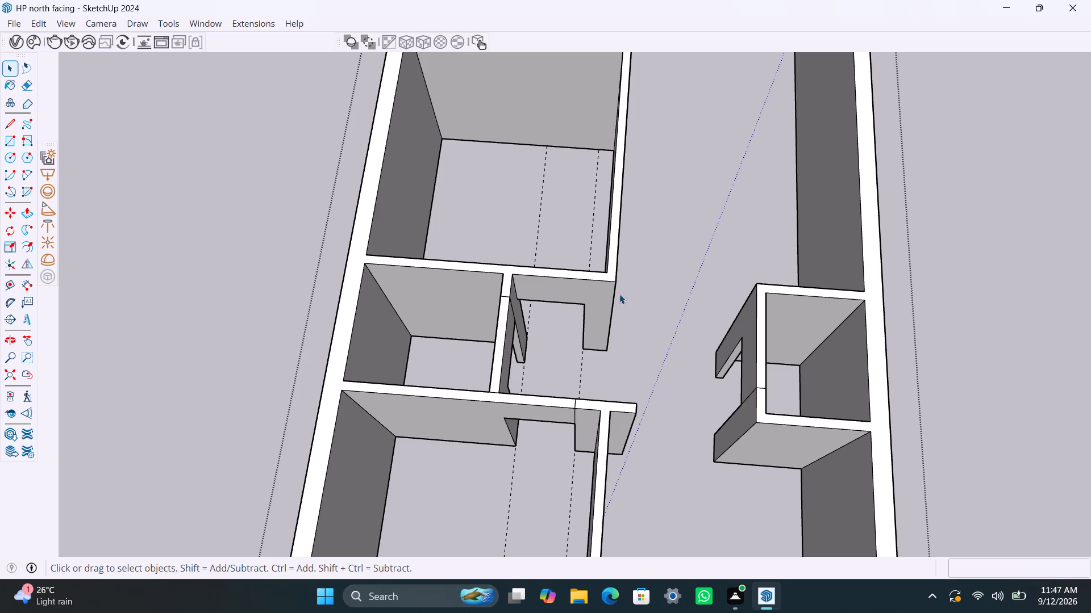
pyautogui.scroll(-5, 575, 322)
pyautogui.scroll(-2, 677, 278)
pyautogui.moveTo(755, 359); pyautogui.dragTo(270, 366, button='middle')
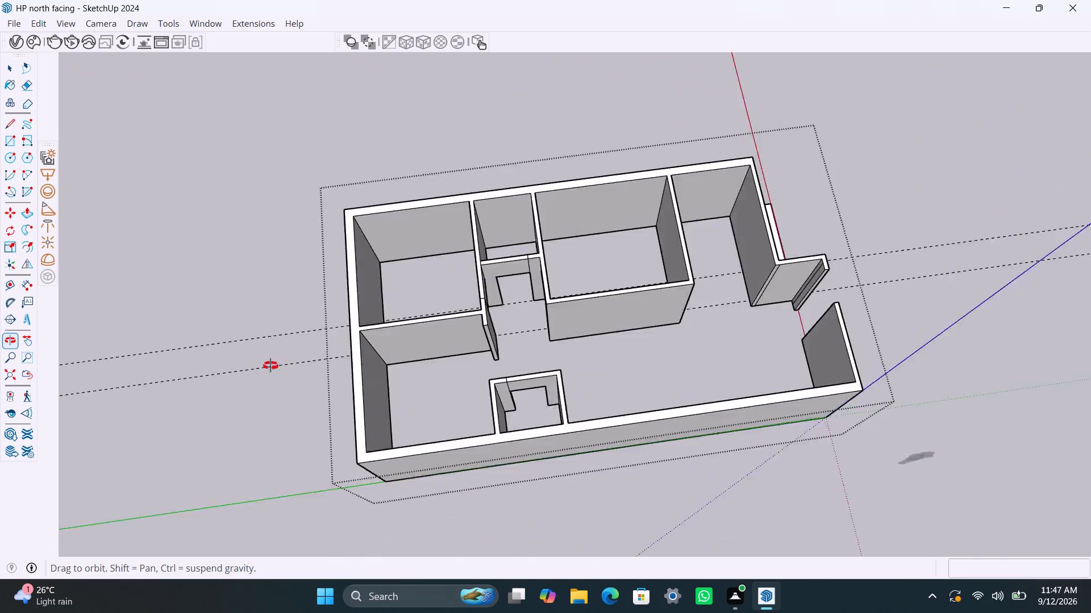
pyautogui.moveTo(270, 366); pyautogui.dragTo(27, 388, button='middle')
pyautogui.scroll(-3, 476, 399)
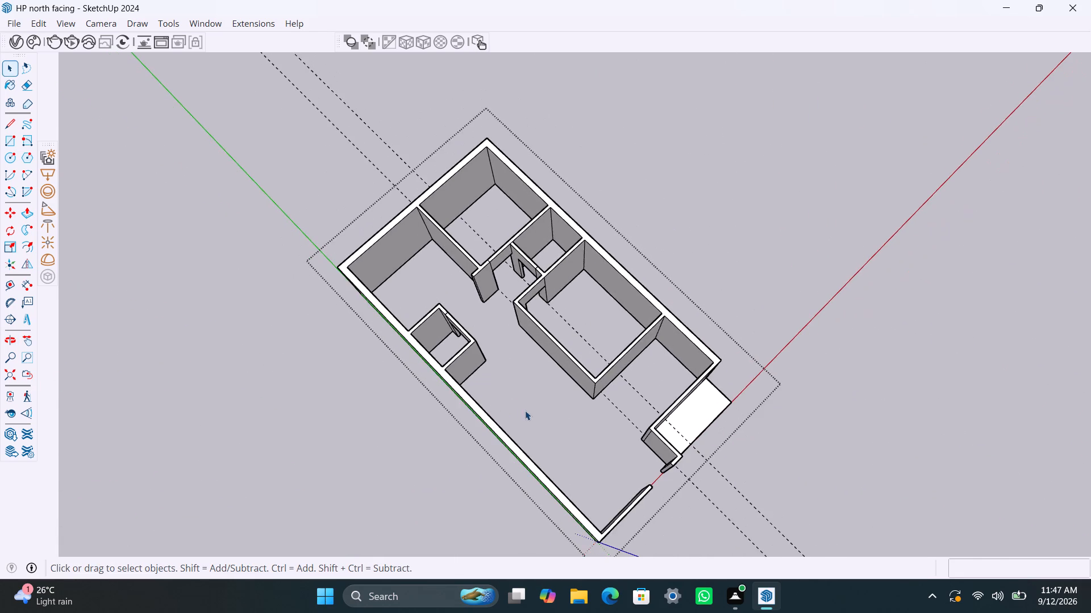
pyautogui.moveTo(522, 408); pyautogui.dragTo(307, 409, button='middle')
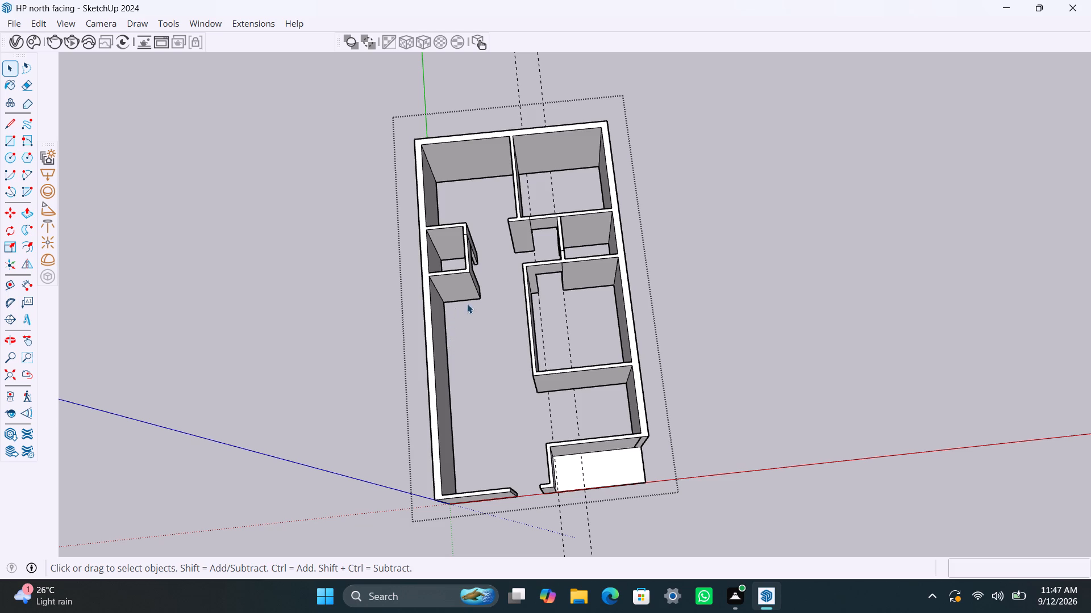
# Copy the vertical corner edge where the freestanding small room meets the long outer wall 11'8" along that wall toward the front.
pyautogui.scroll(6, 468, 302)
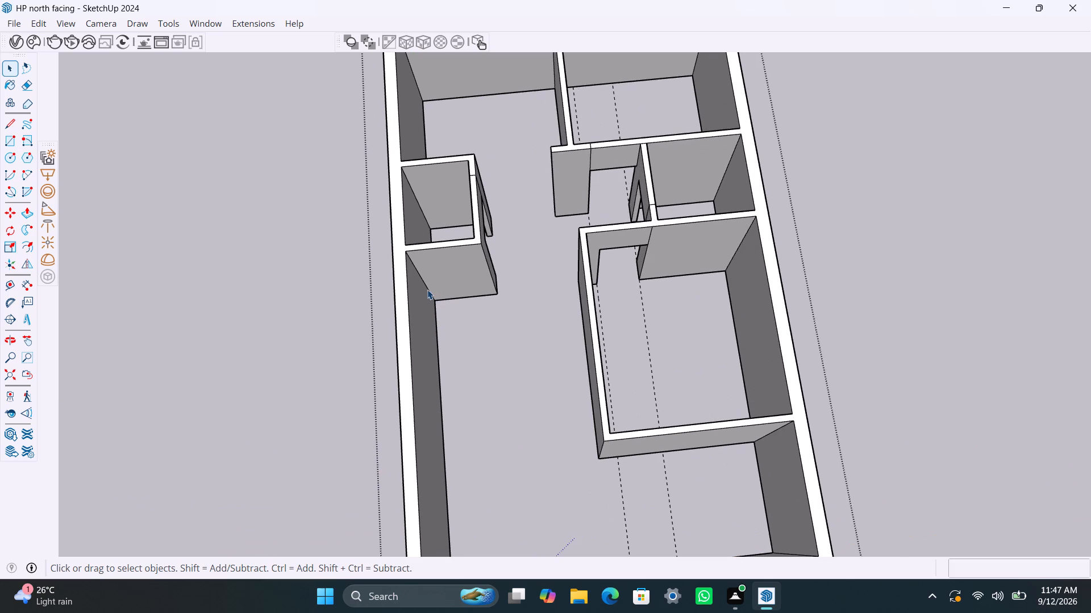
pyautogui.click(427, 289)
pyautogui.press('m')
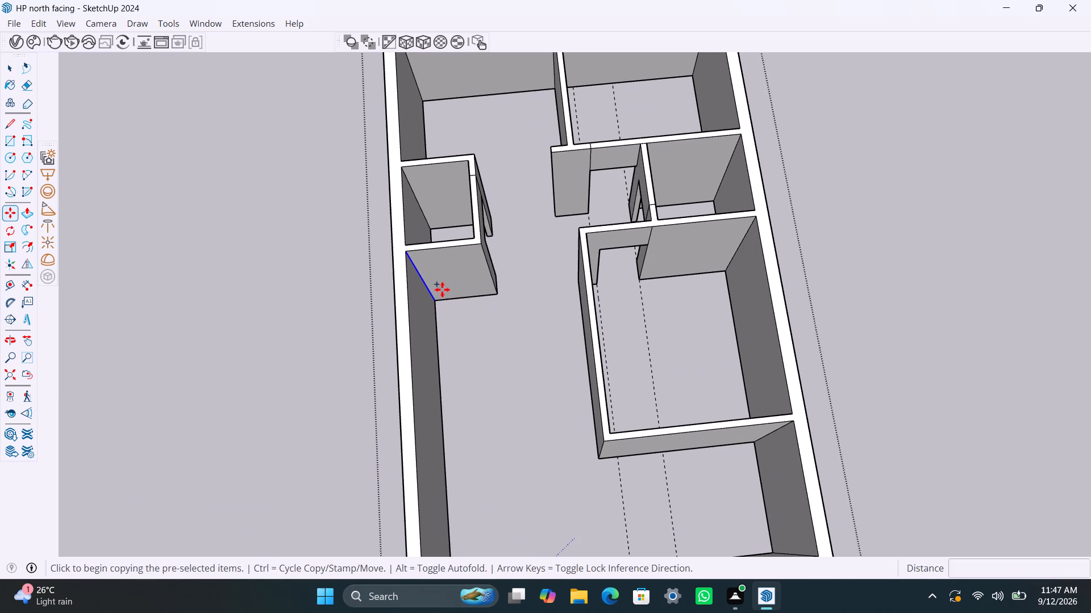
pyautogui.moveTo(440, 299); pyautogui.dragTo(440, 305)
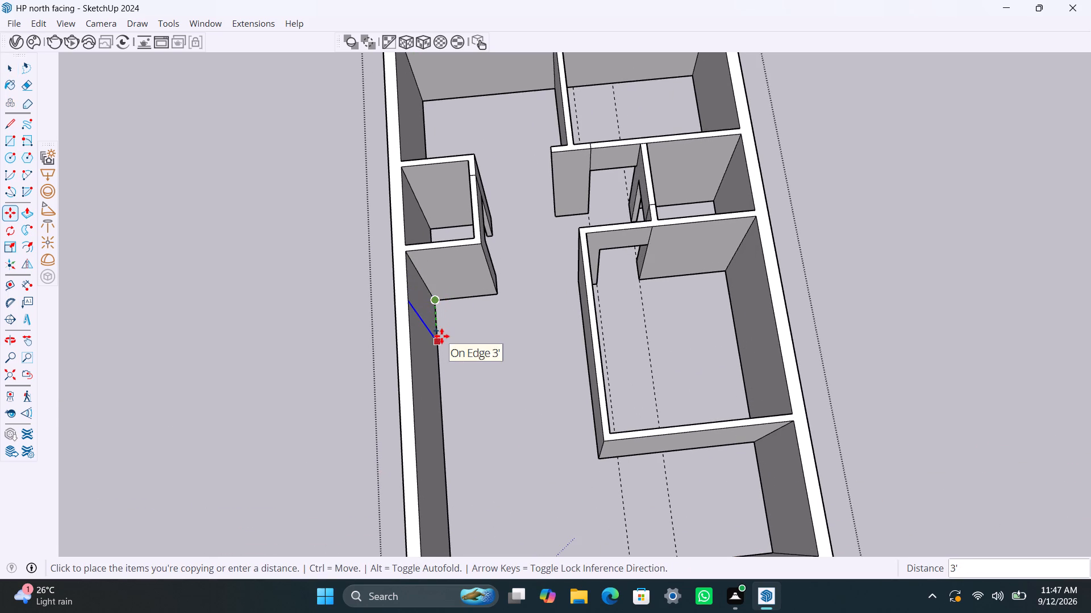
pyautogui.write("11'")
pyautogui.write('8"')
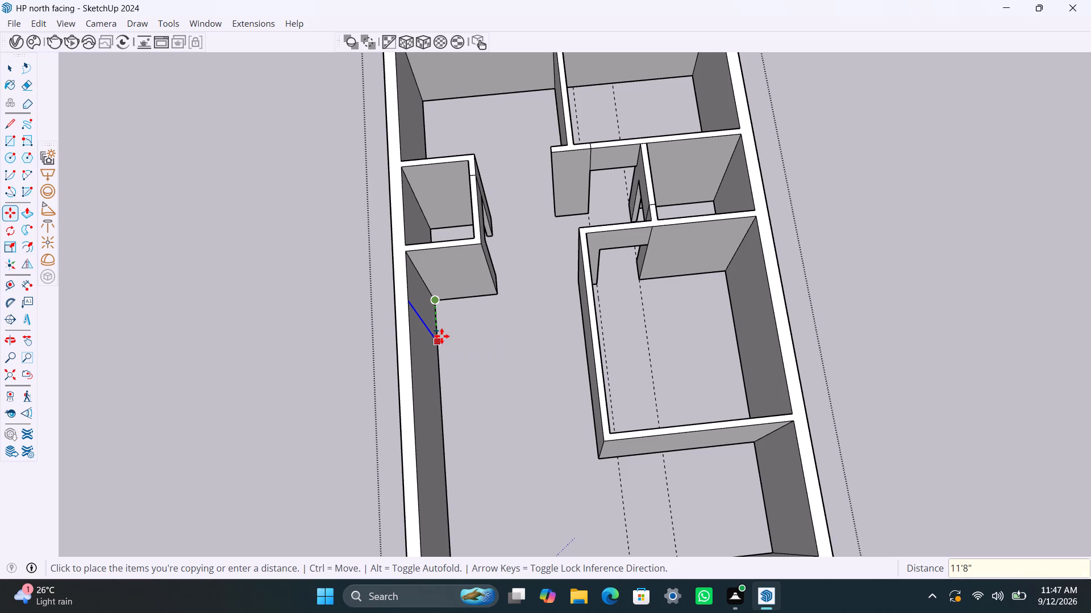
pyautogui.press('Return')
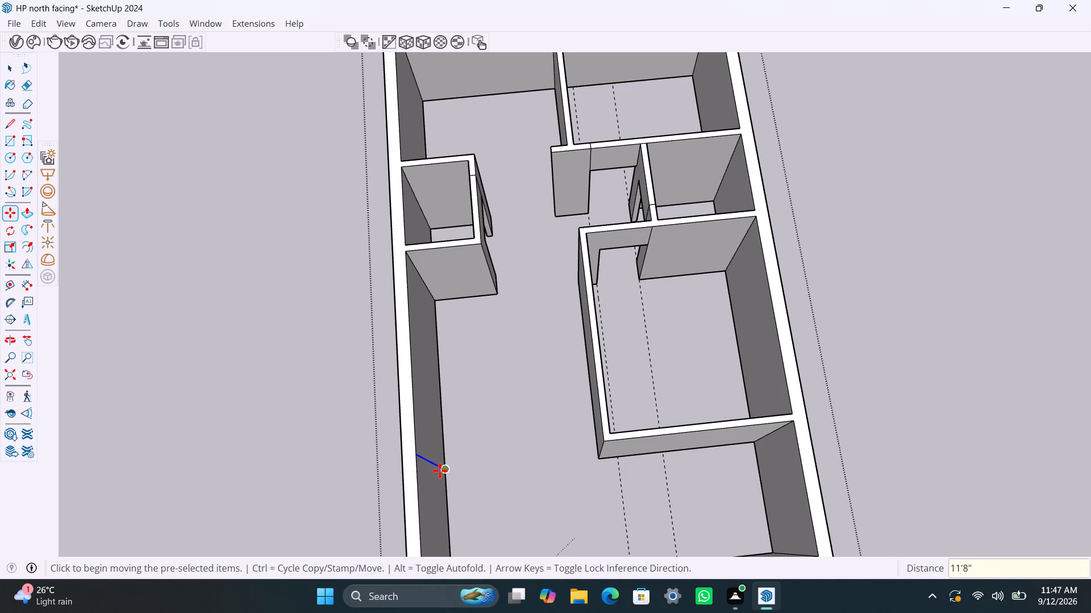
# Copy the new edge on the long outer wall's inner face a further 4.5" toward the front.
pyautogui.press('m')
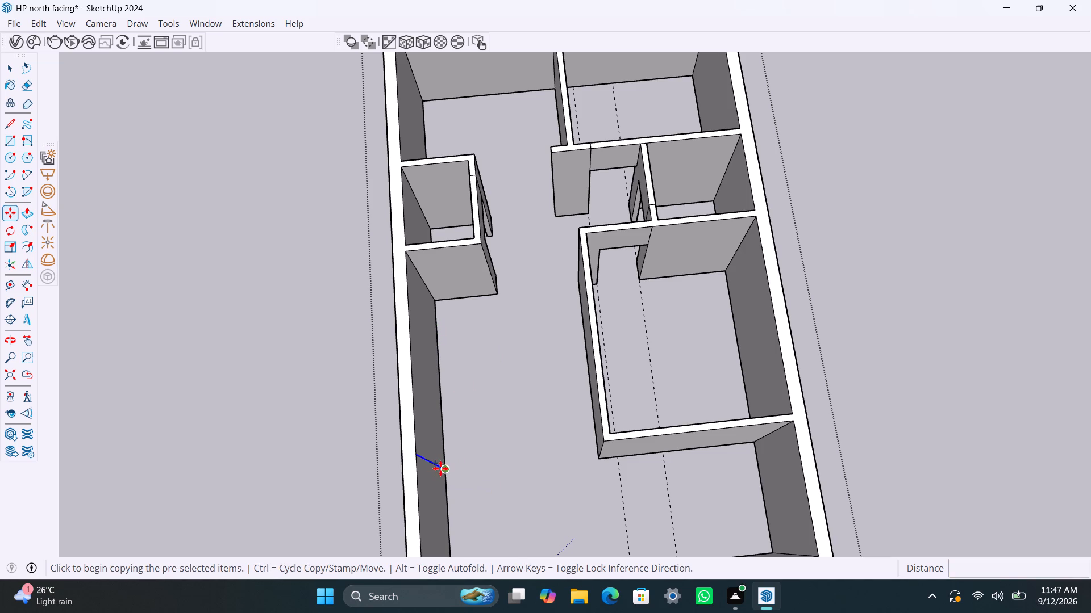
pyautogui.click(440, 468)
pyautogui.write('4.5"')
pyautogui.press('Return')
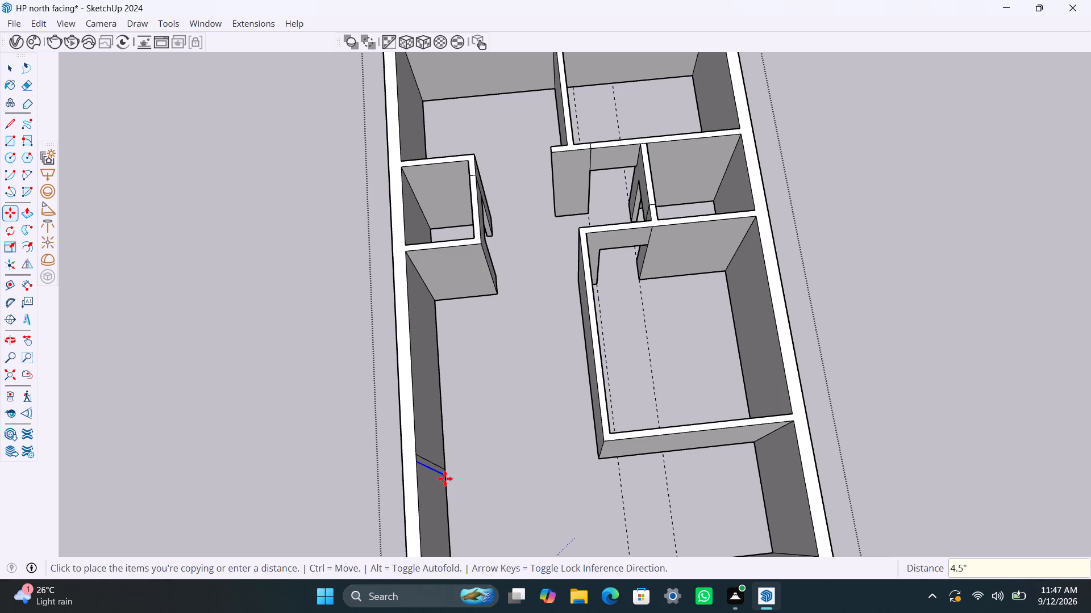
pyautogui.press('space')
# Copy the vertical edge at the enclosed bedroom's front outer corner 4.5" back along its hall-side face.
pyautogui.scroll(2, 599, 448)
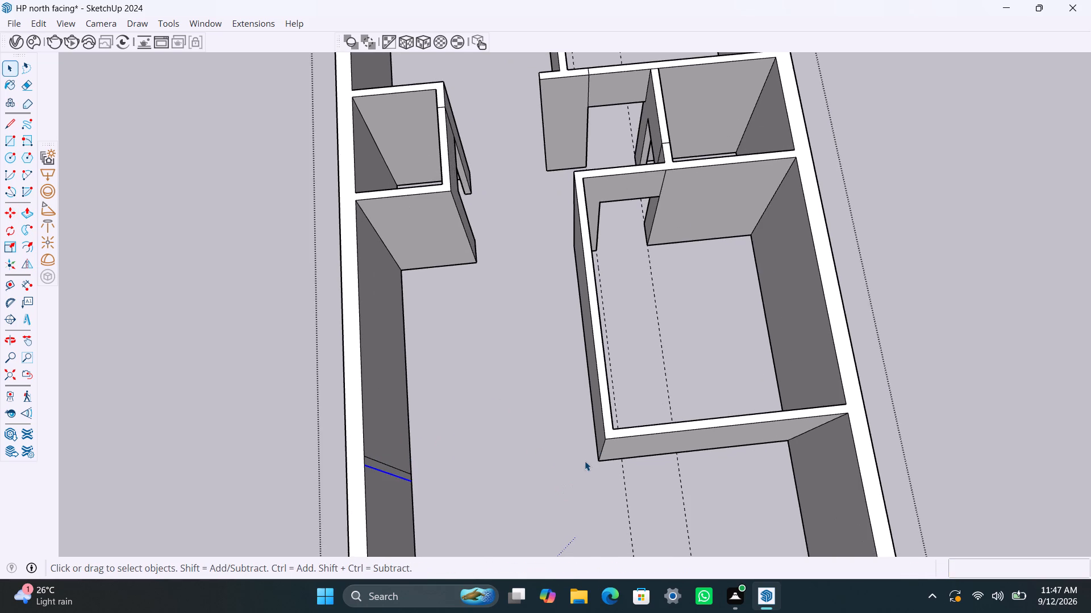
pyautogui.moveTo(585, 461); pyautogui.dragTo(740, 457, button='middle')
pyautogui.scroll(3, 669, 436)
pyautogui.click(662, 423)
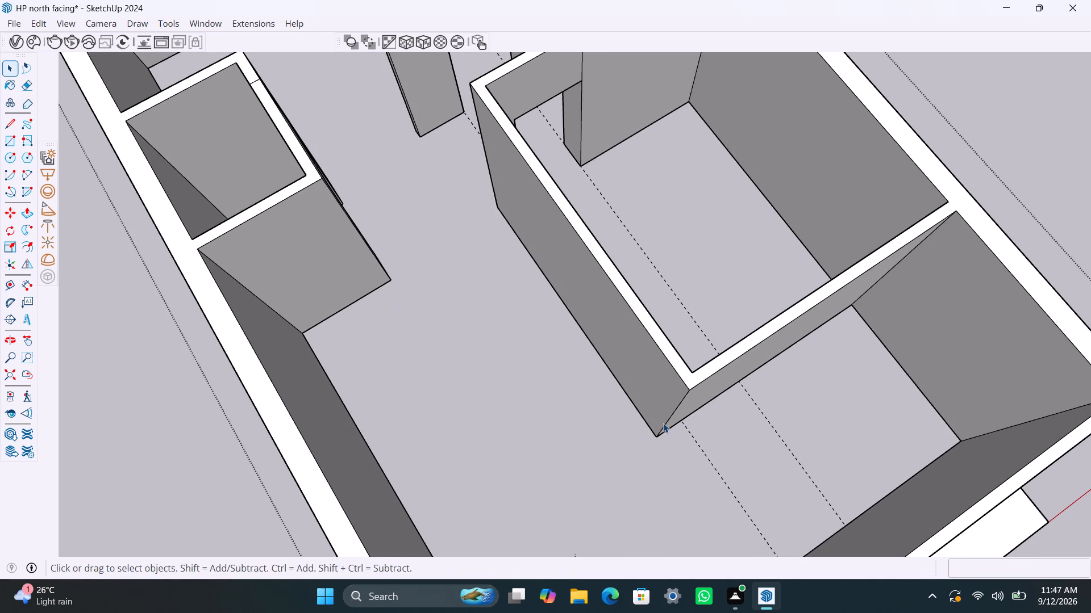
pyautogui.click(664, 433)
pyautogui.scroll(1, 661, 428)
pyautogui.click(665, 426)
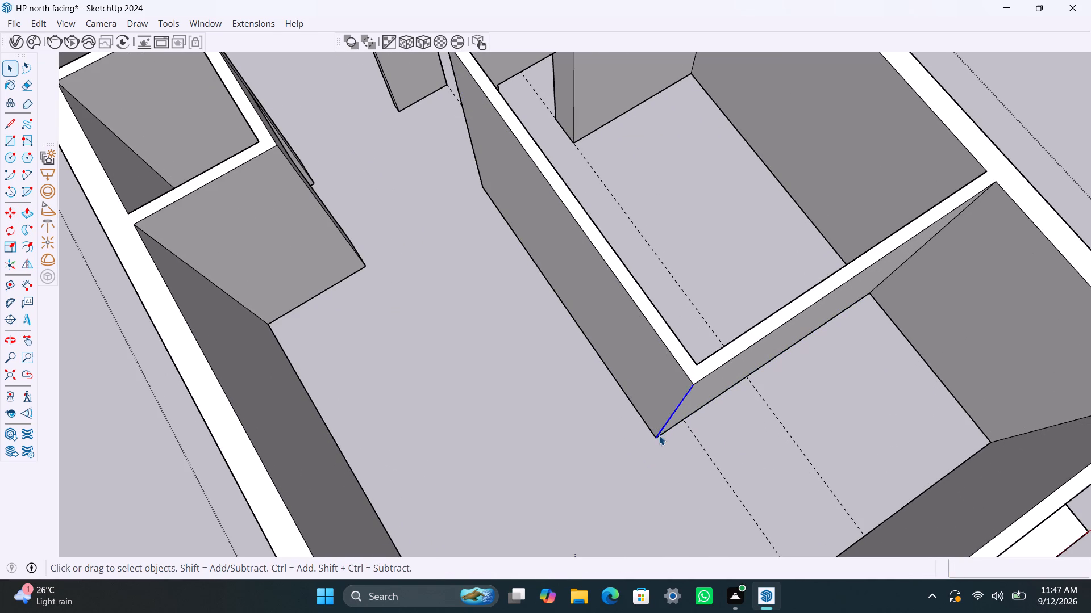
pyautogui.press('m')
pyautogui.click(659, 436)
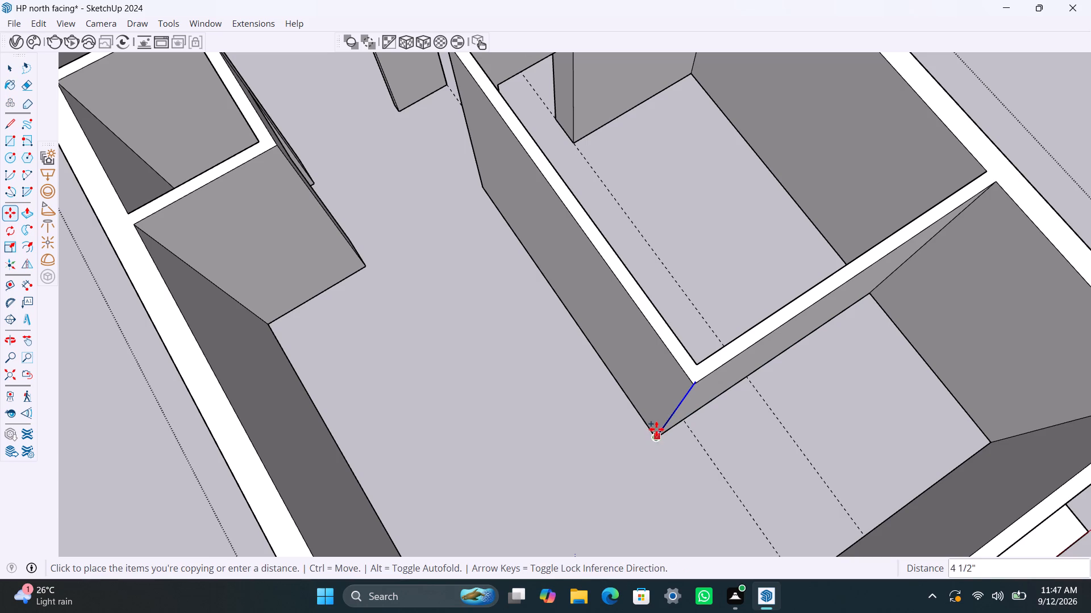
pyautogui.write('4.5"')
pyautogui.press('Return')
pyautogui.press('space')
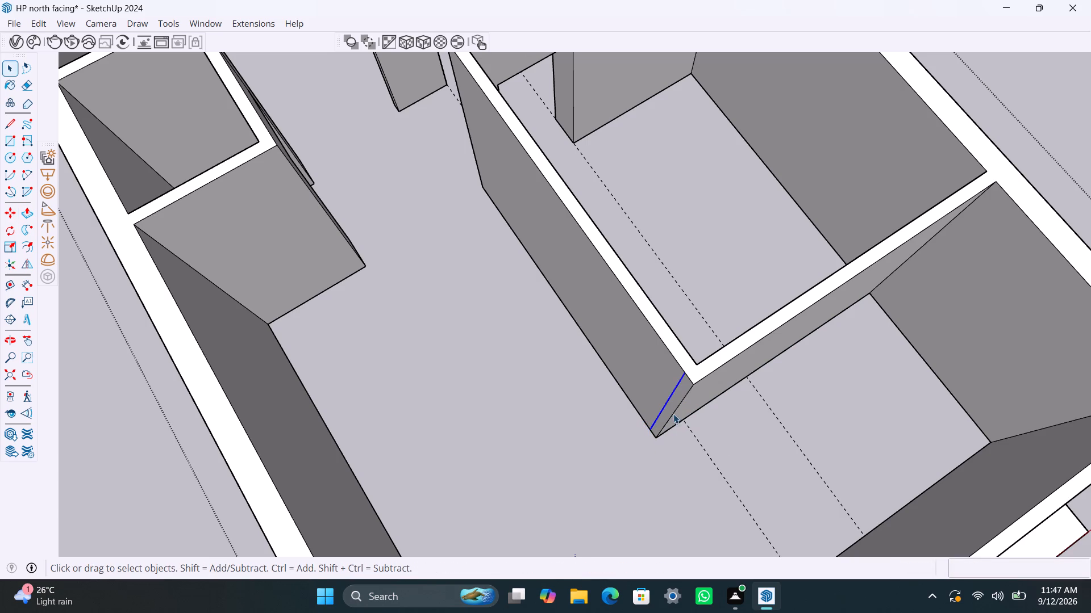
# Push/Pull the 4.5" strip at the enclosed bedroom's front corner 1' outward into the hall.
pyautogui.click(678, 396)
pyautogui.press('p')
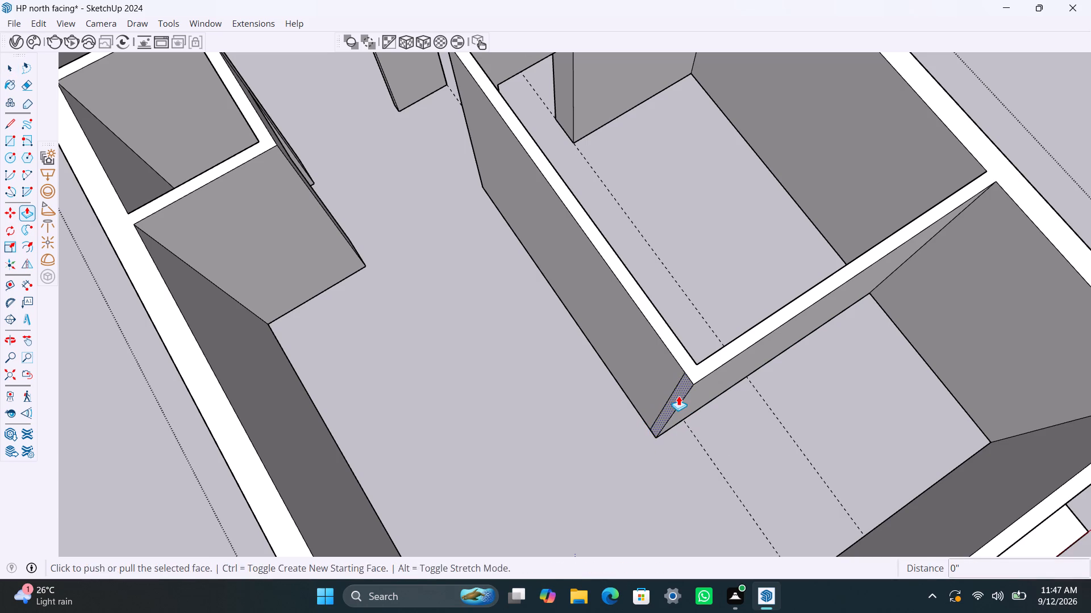
pyautogui.moveTo(678, 396); pyautogui.dragTo(586, 440)
pyautogui.write("1'")
pyautogui.press('Return')
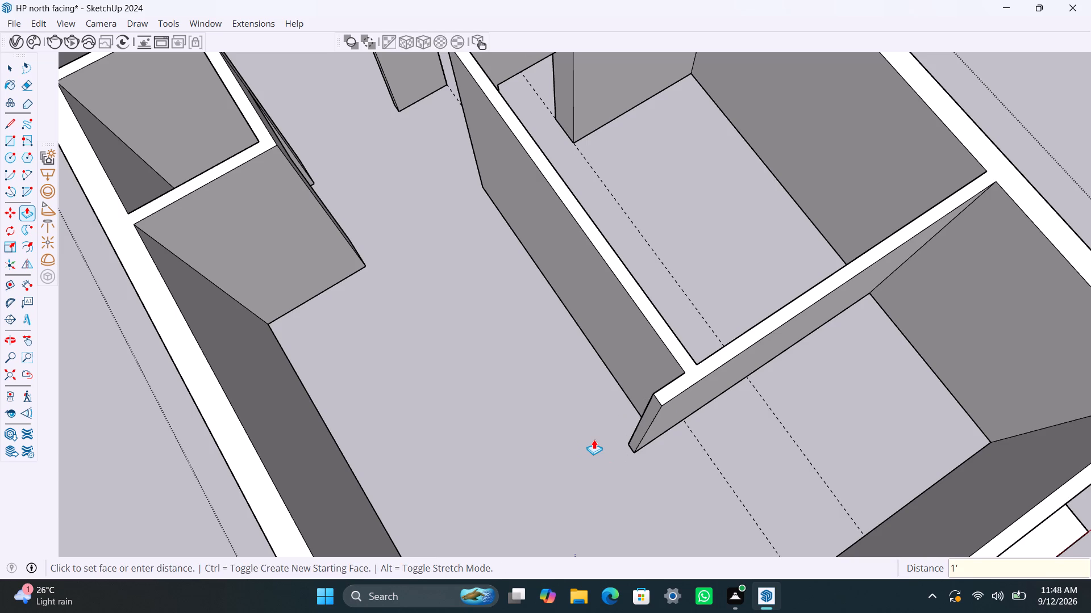
# Place a guide 3' from the end of the wall stub at the enclosed bedroom's front corner, toward the long outer wall.
pyautogui.press('space')
pyautogui.scroll(8, 640, 463)
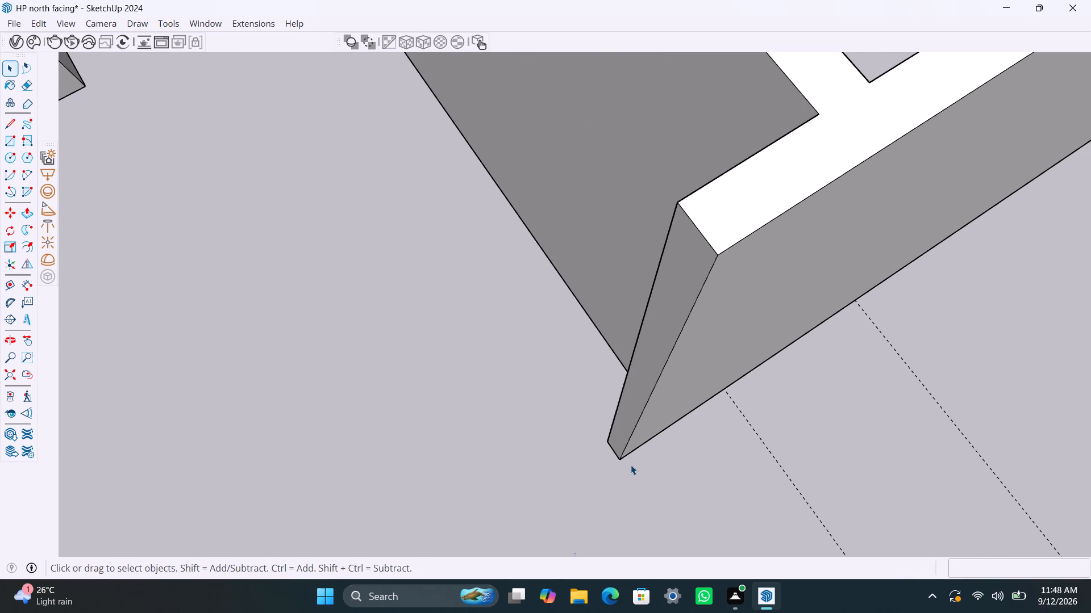
pyautogui.press('t')
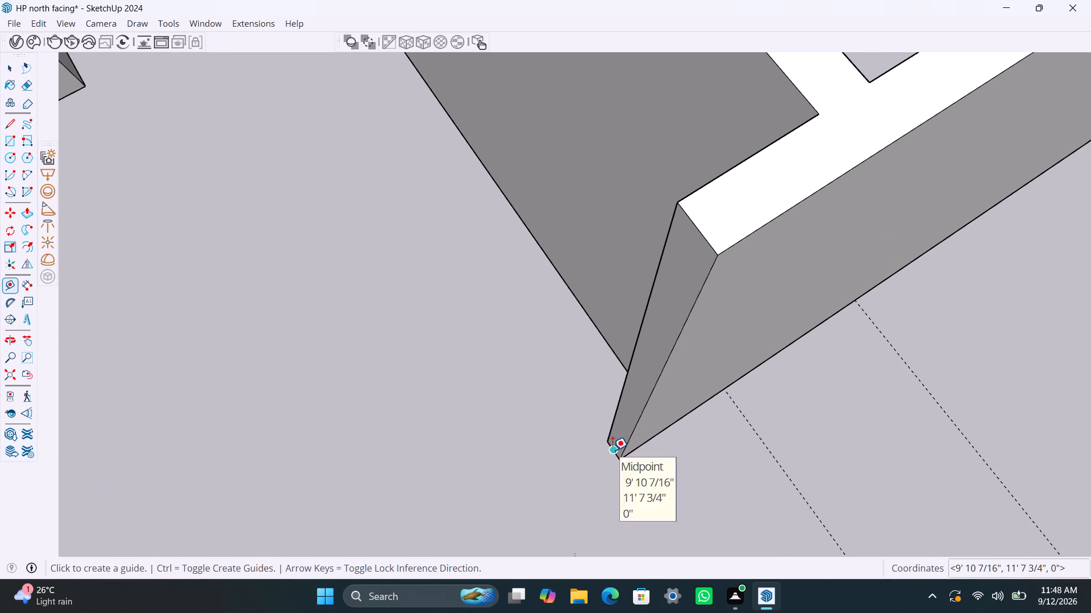
pyautogui.moveTo(613, 450); pyautogui.dragTo(583, 462)
pyautogui.write("3'")
pyautogui.press('Return')
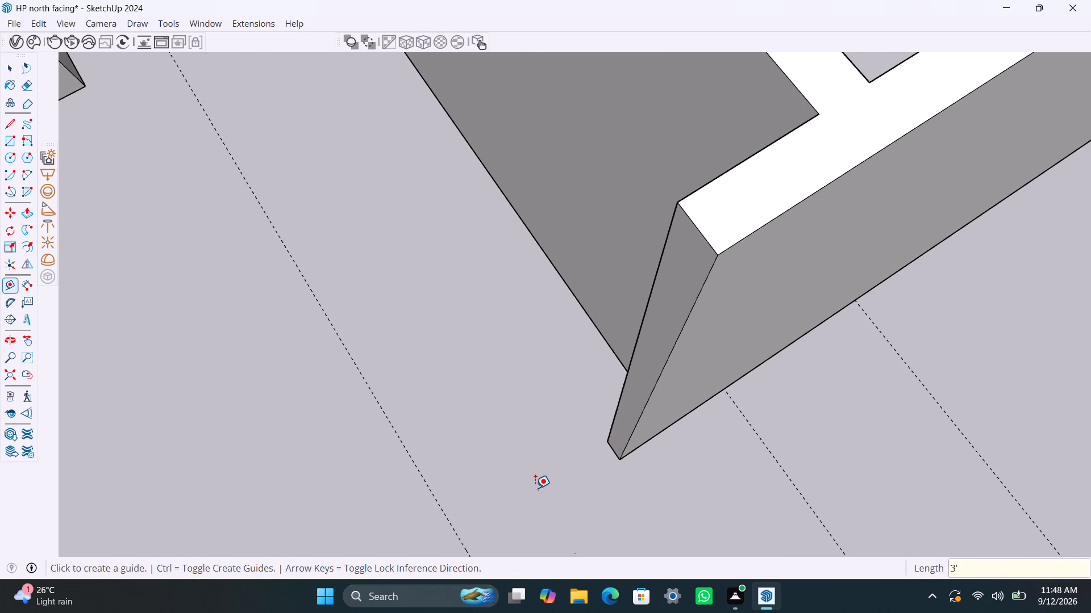
pyautogui.press('space')
# Push/Pull the 4.5" strip on the long outer wall's inner face across the hall up to the new 3' guide.
pyautogui.scroll(-12, 508, 454)
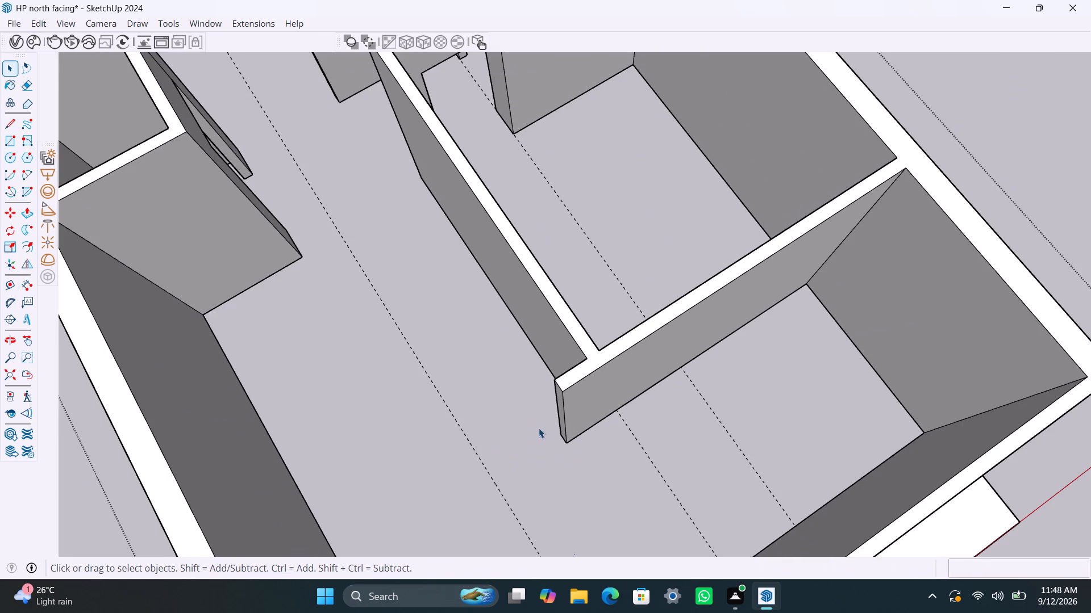
pyautogui.scroll(-3, 539, 428)
pyautogui.moveTo(594, 408); pyautogui.dragTo(370, 426, button='middle')
pyautogui.scroll(3, 340, 393)
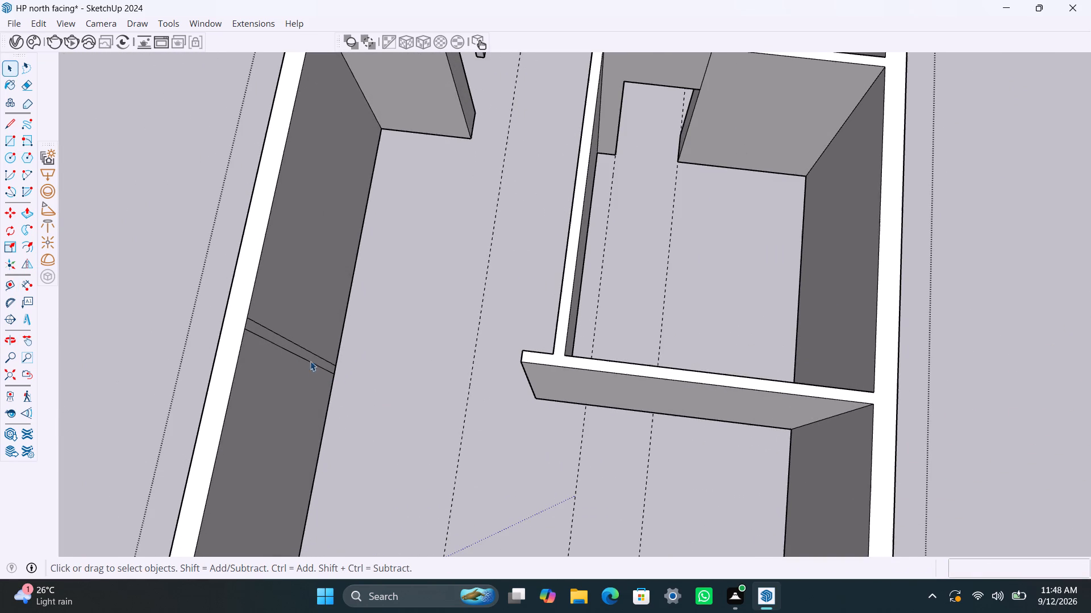
pyautogui.click(303, 353)
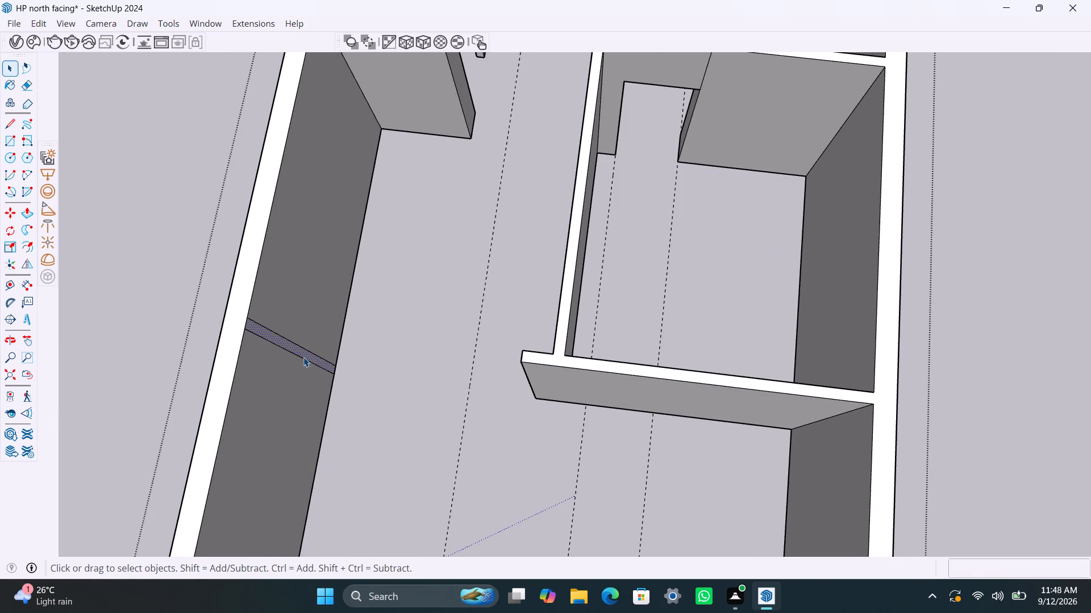
pyautogui.press('p')
pyautogui.moveTo(306, 358); pyautogui.dragTo(465, 404)
pyautogui.press('space')
# Copy the top edge of the new partition's free end 3' down its end face.
pyautogui.scroll(5, 438, 364)
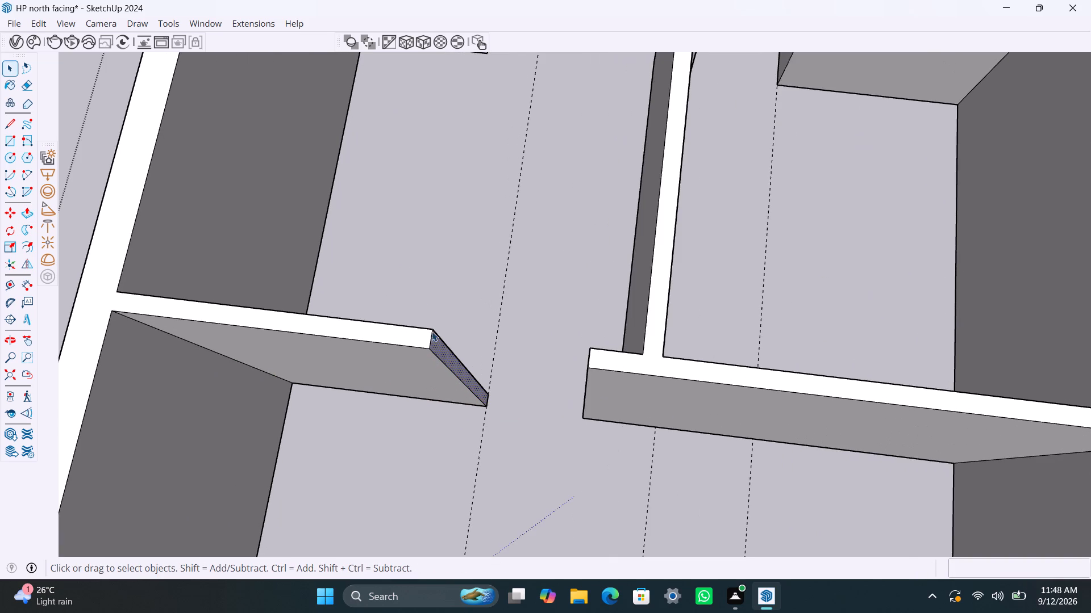
pyautogui.scroll(2, 426, 337)
pyautogui.click(435, 342)
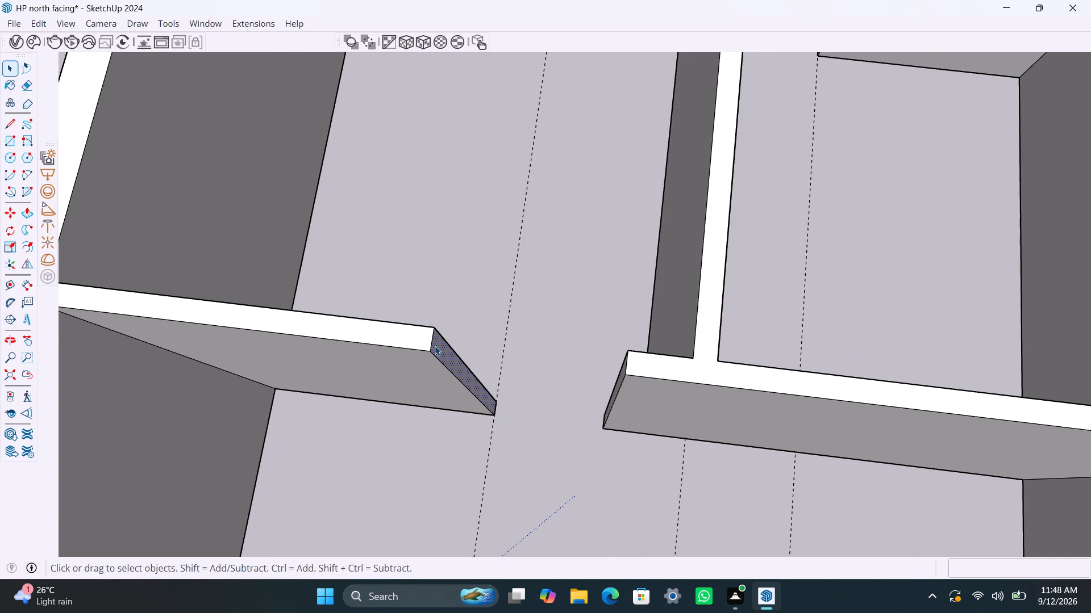
pyautogui.click(435, 346)
pyautogui.scroll(3, 436, 351)
pyautogui.click(429, 345)
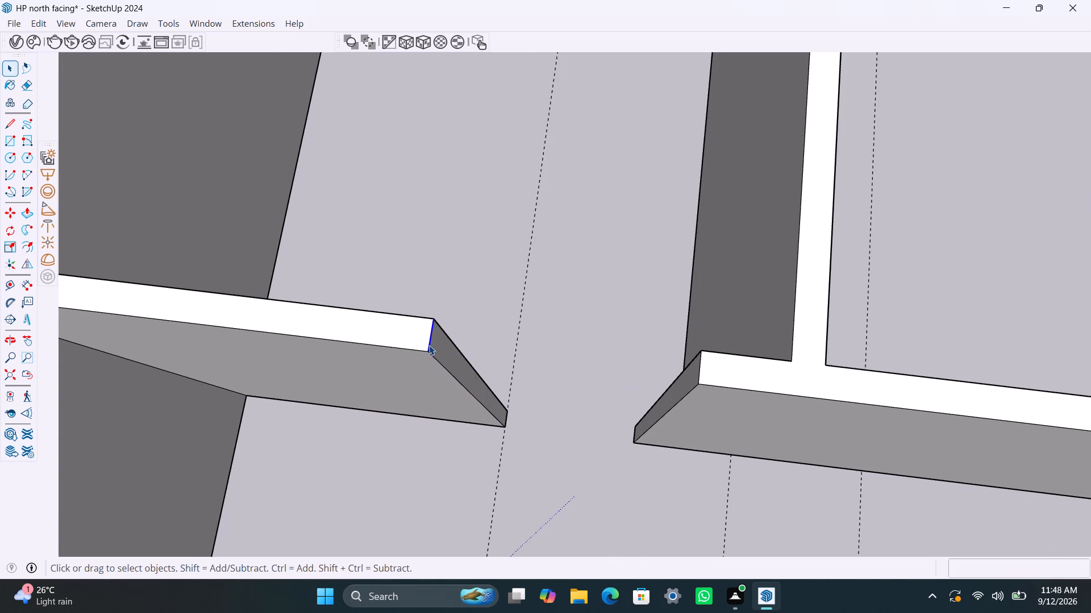
pyautogui.press('m')
pyautogui.click(429, 348)
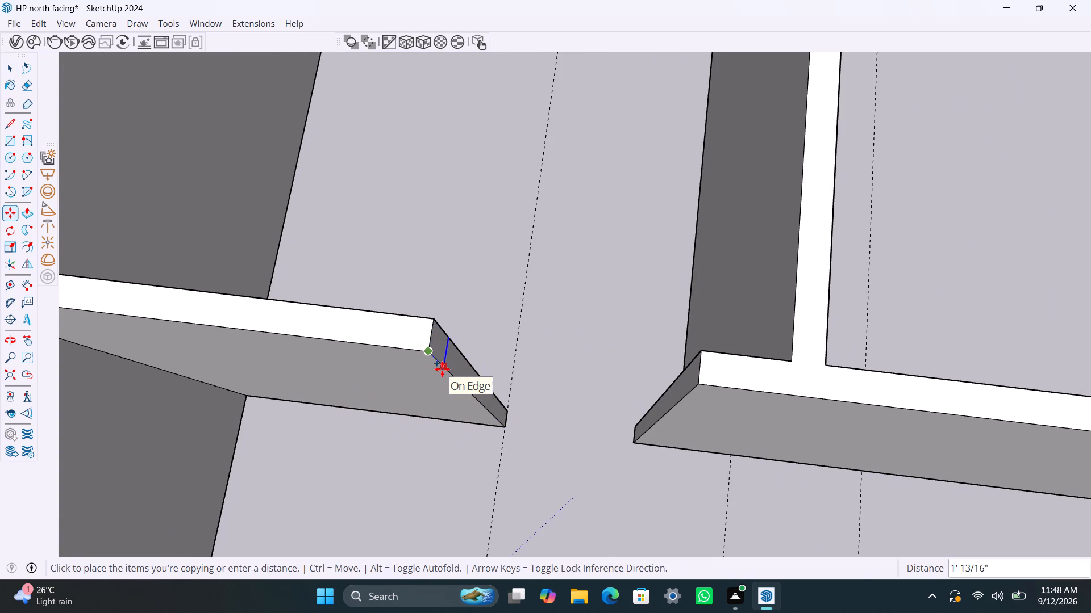
pyautogui.write("3'")
pyautogui.press('Return')
pyautogui.press('space')
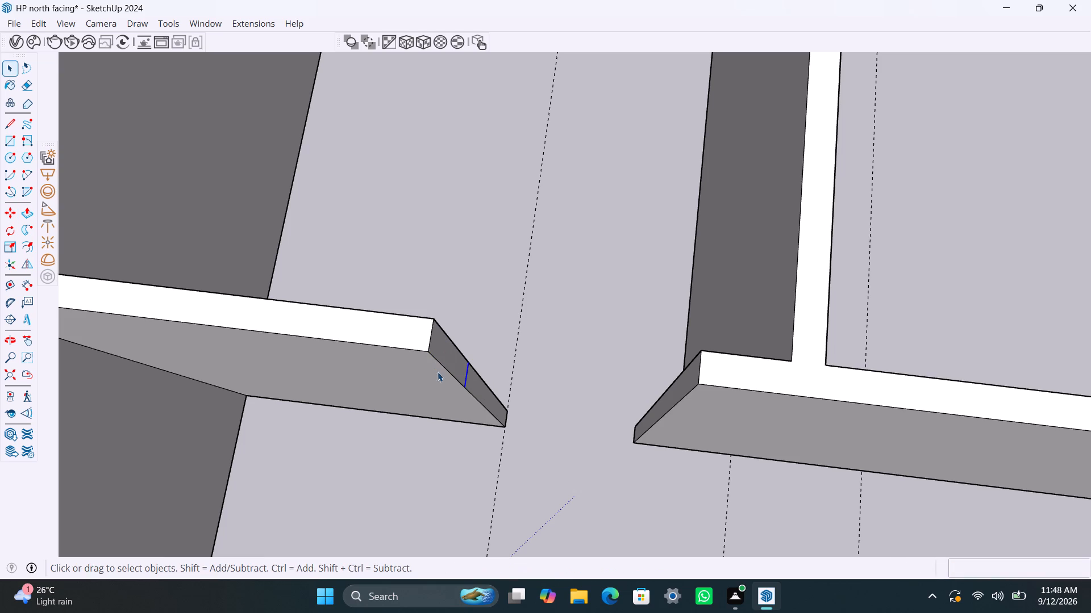
# Push/Pull the upper part of the partition's end face 3' across to the wall stub as a door header, and save.
pyautogui.click(449, 355)
pyautogui.press('p')
pyautogui.moveTo(448, 351); pyautogui.dragTo(706, 372)
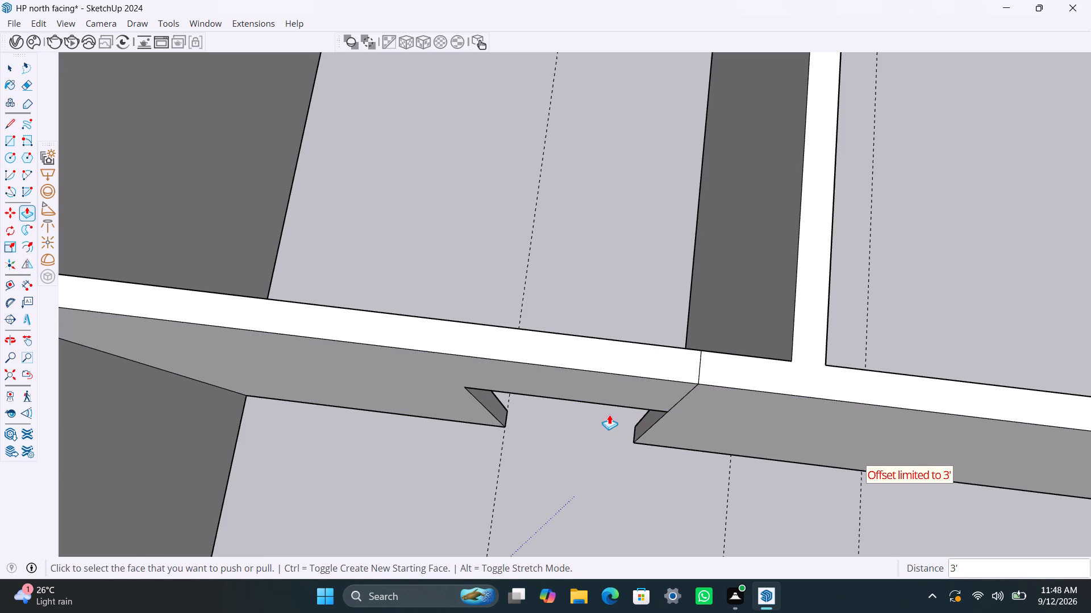
pyautogui.hotkey('ctrl', 's')
pyautogui.press('space')
# Copy the top edge at the front wall's end beside the entrance opening 3' down its end face.
pyautogui.scroll(-9, 594, 335)
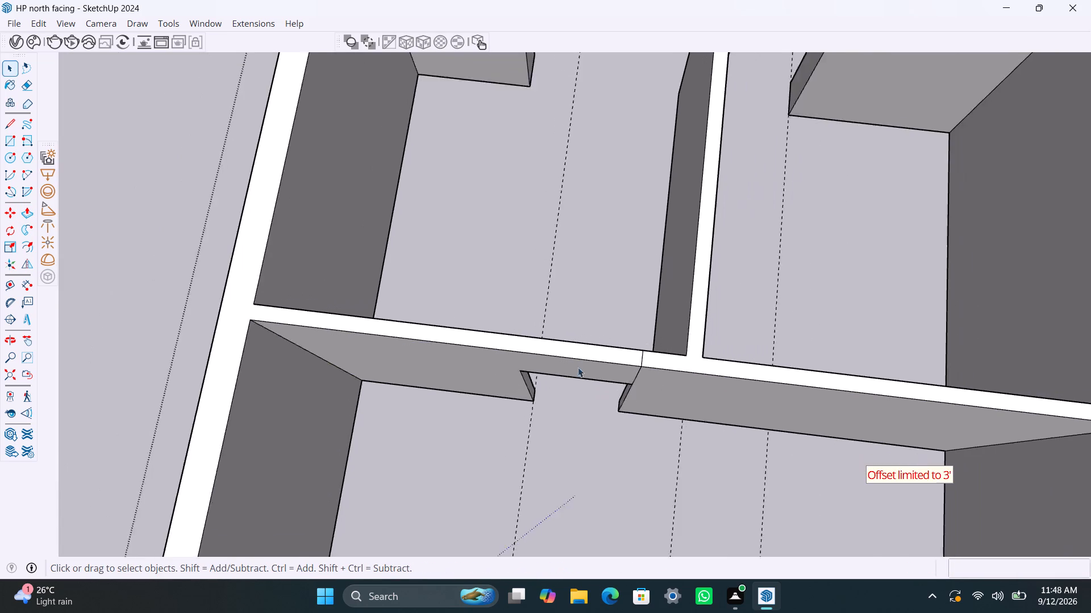
pyautogui.scroll(-11, 578, 367)
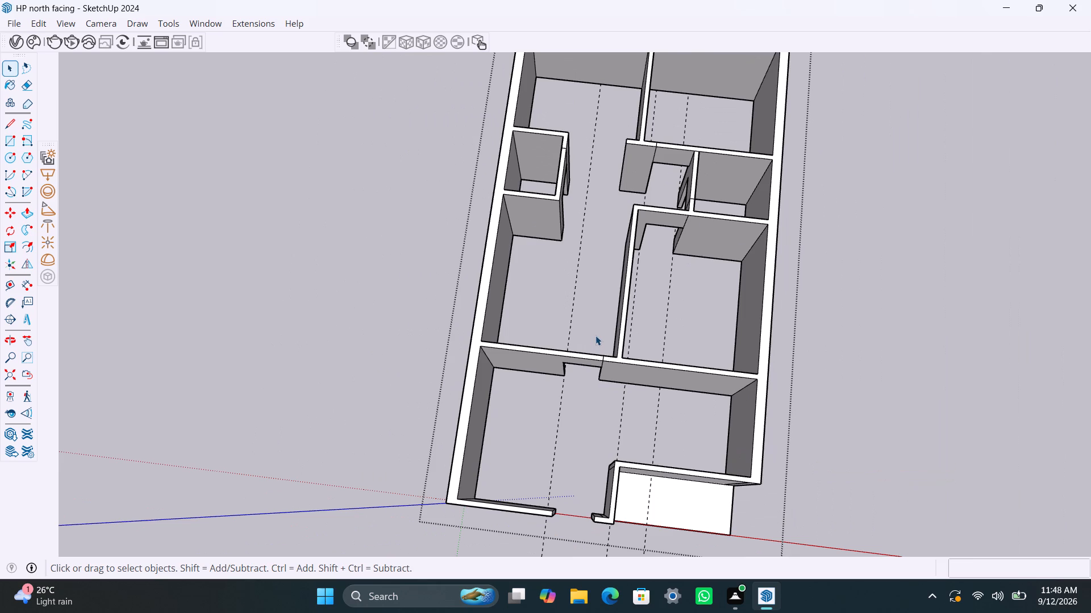
pyautogui.scroll(-2, 573, 509)
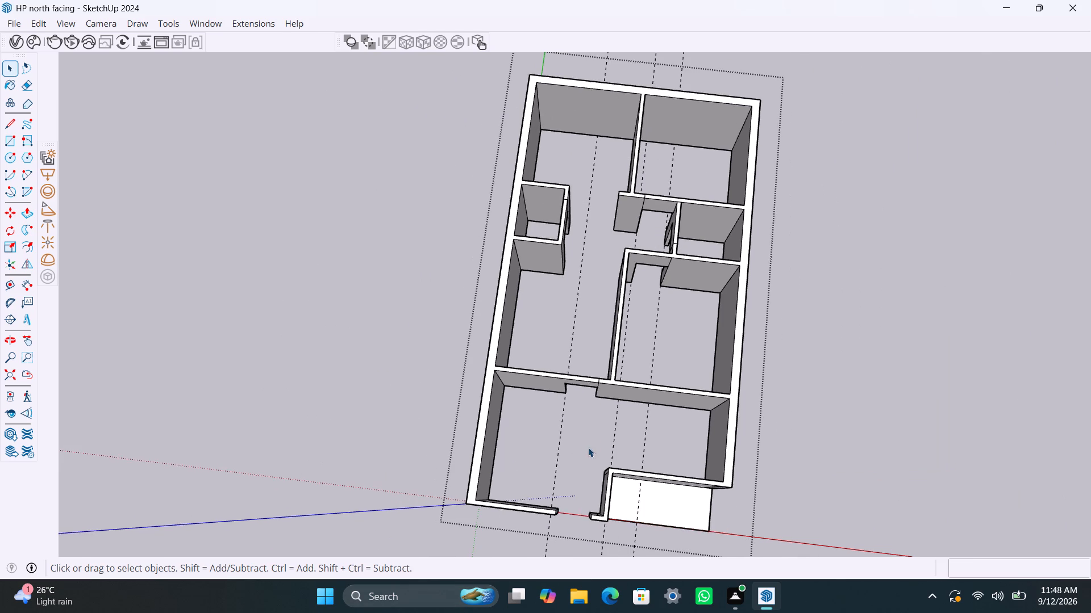
pyautogui.moveTo(590, 448); pyautogui.dragTo(457, 291, button='middle')
pyautogui.scroll(6, 471, 457)
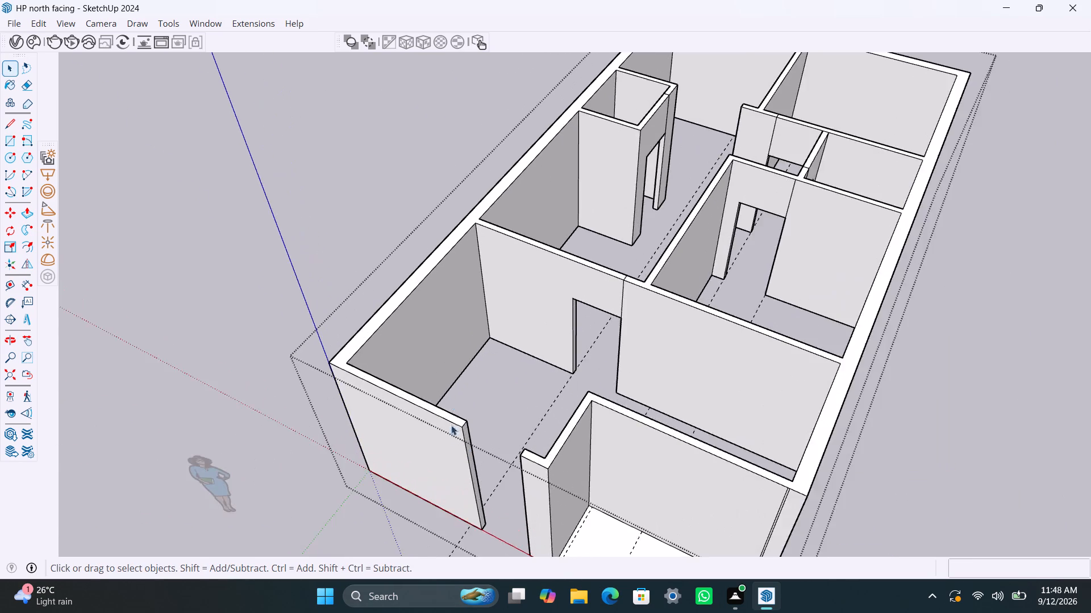
pyautogui.scroll(7, 451, 425)
pyautogui.click(472, 419)
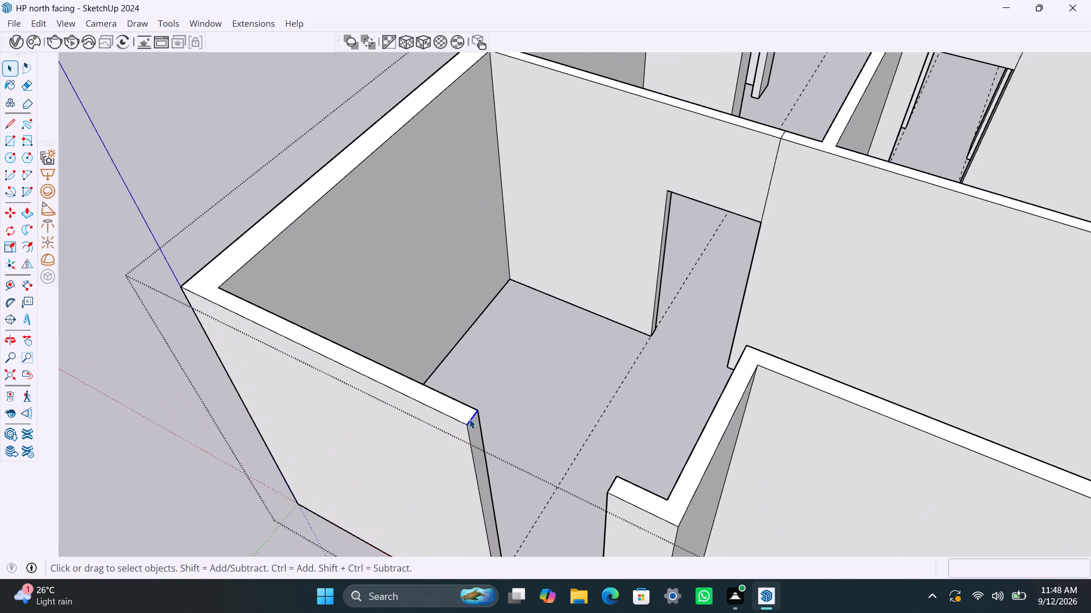
pyautogui.press('m')
pyautogui.click(460, 426)
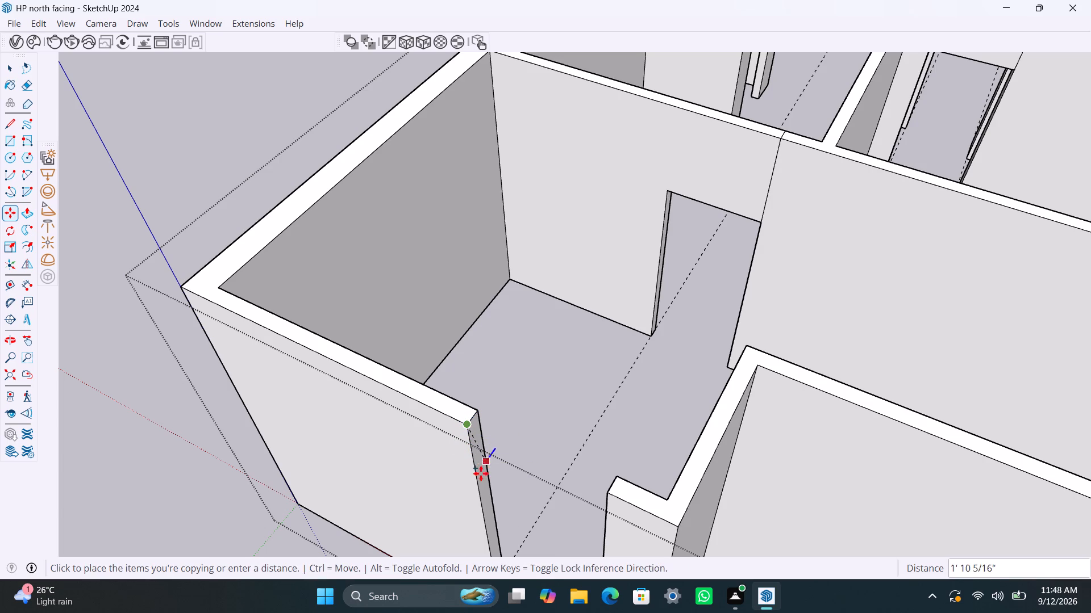
pyautogui.write("3'")
pyautogui.press('Return')
pyautogui.press('space')
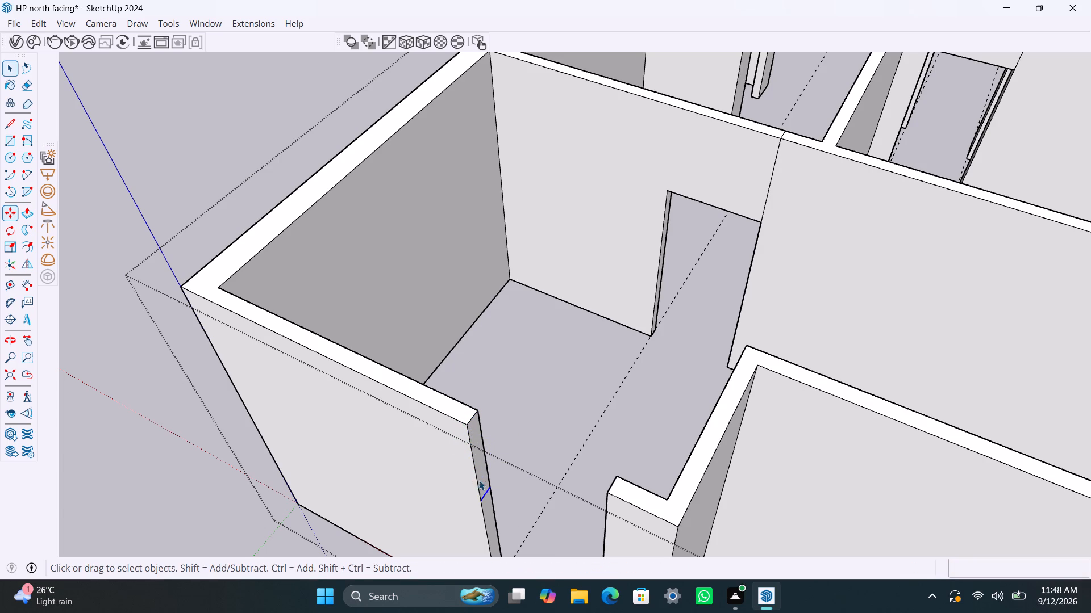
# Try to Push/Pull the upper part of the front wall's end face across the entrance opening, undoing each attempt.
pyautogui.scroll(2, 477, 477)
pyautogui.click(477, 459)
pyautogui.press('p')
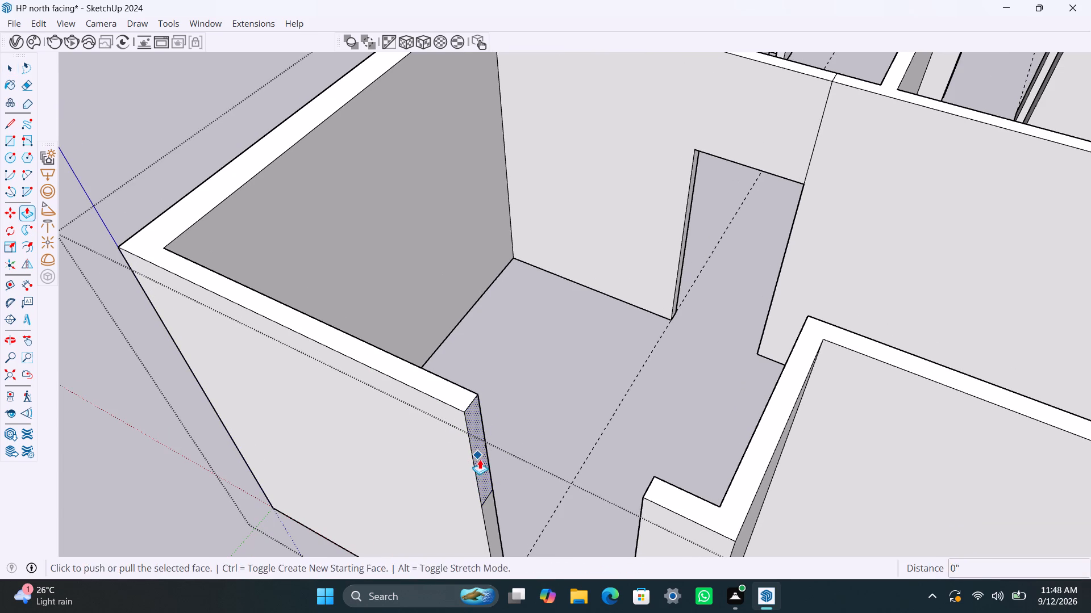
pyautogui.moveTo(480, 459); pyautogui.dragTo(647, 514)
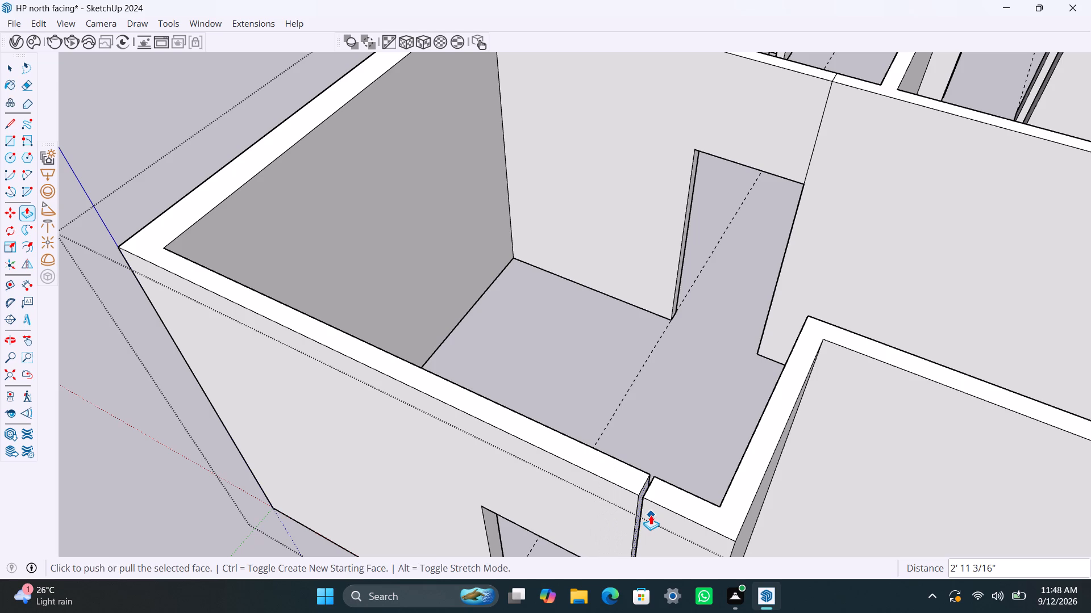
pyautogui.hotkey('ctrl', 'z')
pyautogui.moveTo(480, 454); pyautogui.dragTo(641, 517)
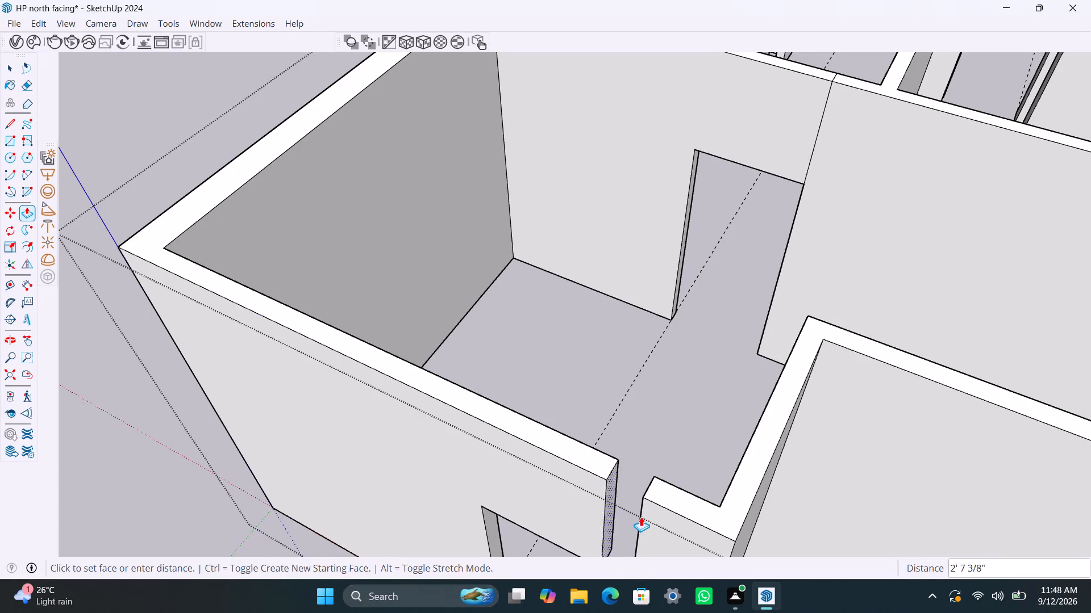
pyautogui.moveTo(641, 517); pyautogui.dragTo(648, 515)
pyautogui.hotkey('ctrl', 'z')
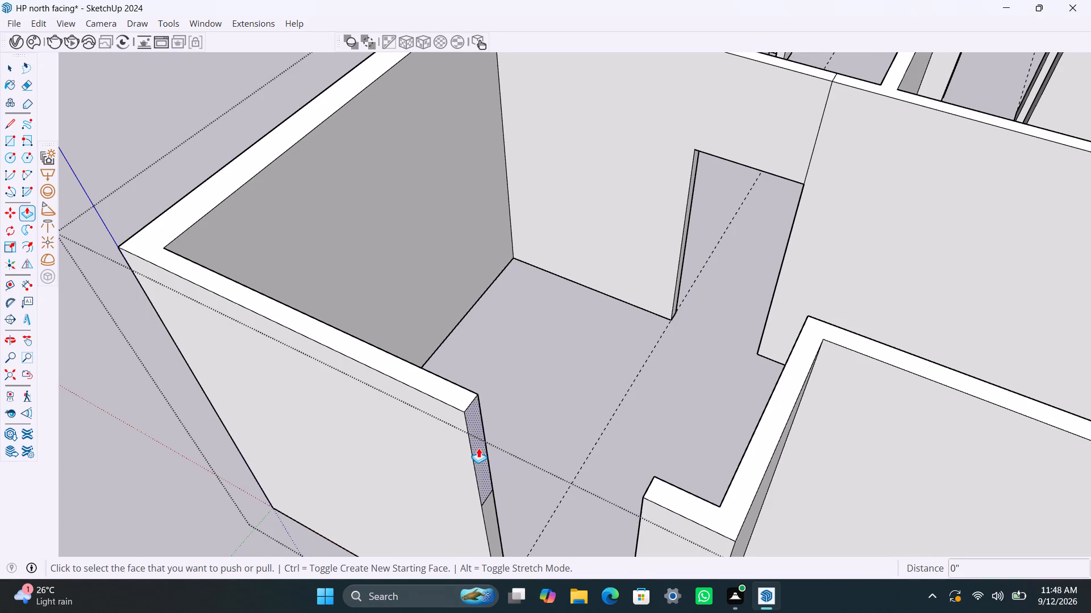
# Push/Pull the upper part of the front wall's end face 3' across the entrance opening as a header, and save.
pyautogui.moveTo(478, 448); pyautogui.dragTo(651, 505)
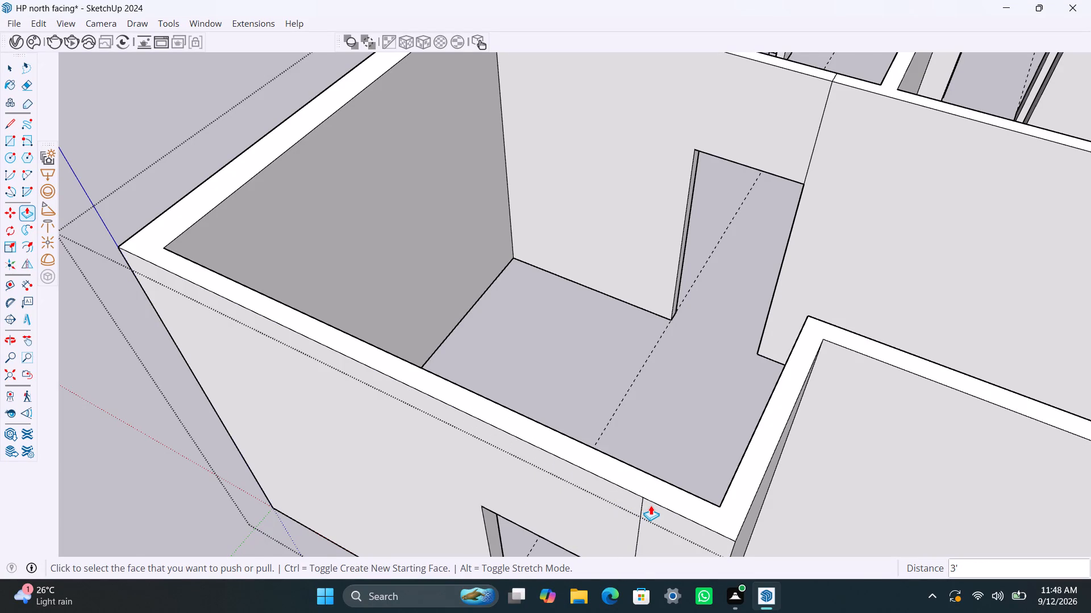
pyautogui.hotkey('ctrl', 's')
pyautogui.press('space')
# Close the house group and run FixIt 101 on it to clean up its geometry.
pyautogui.scroll(-19, 533, 333)
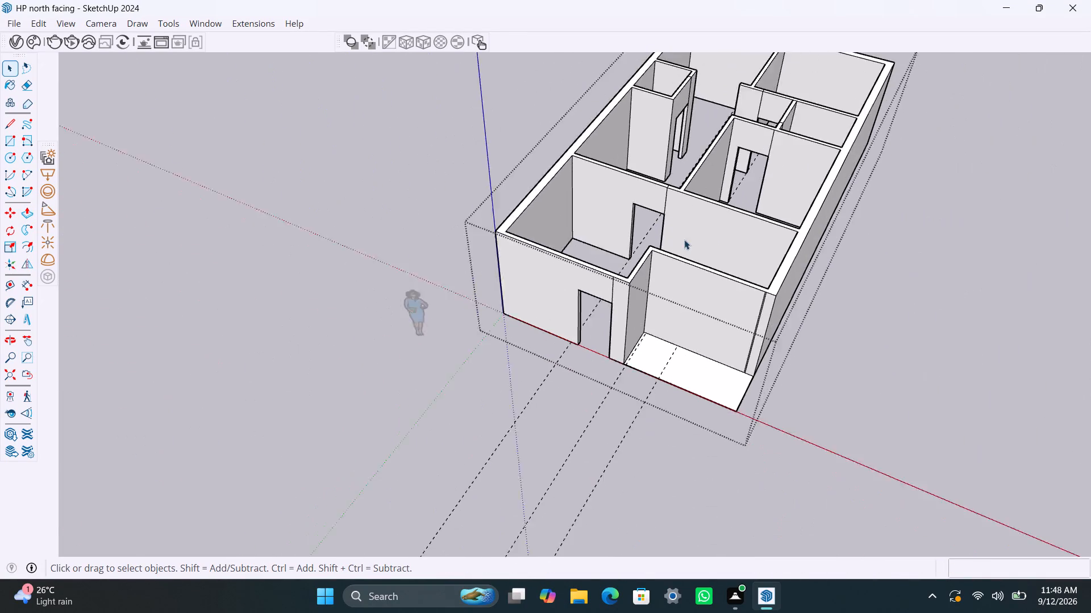
pyautogui.click(863, 282)
pyautogui.scroll(-4, 580, 241)
pyautogui.doubleClick(781, 257)
pyautogui.scroll(-3, 597, 270)
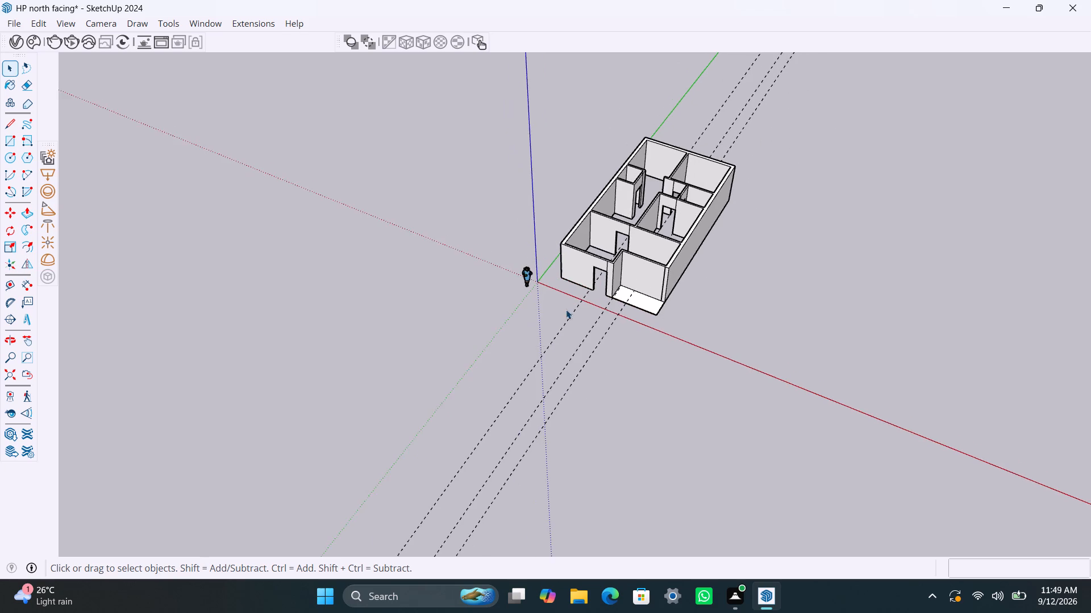
pyautogui.moveTo(567, 312); pyautogui.dragTo(747, 359, button='middle')
pyautogui.scroll(1, 578, 204)
pyautogui.moveTo(551, 225); pyautogui.dragTo(551, 230)
pyautogui.click(557, 220)
pyautogui.rightClick(561, 219)
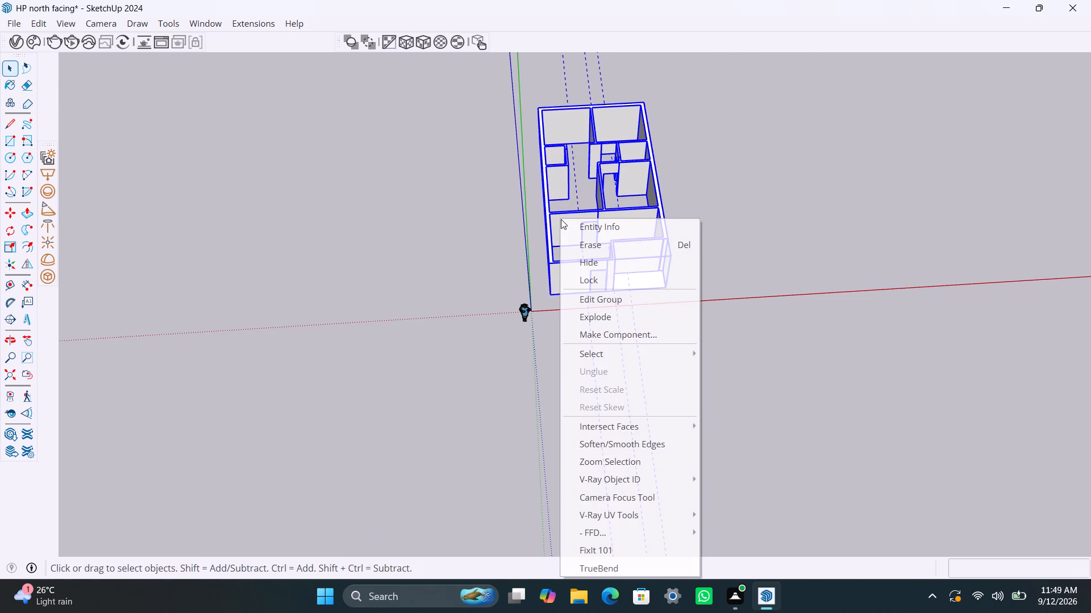
pyautogui.click(621, 557)
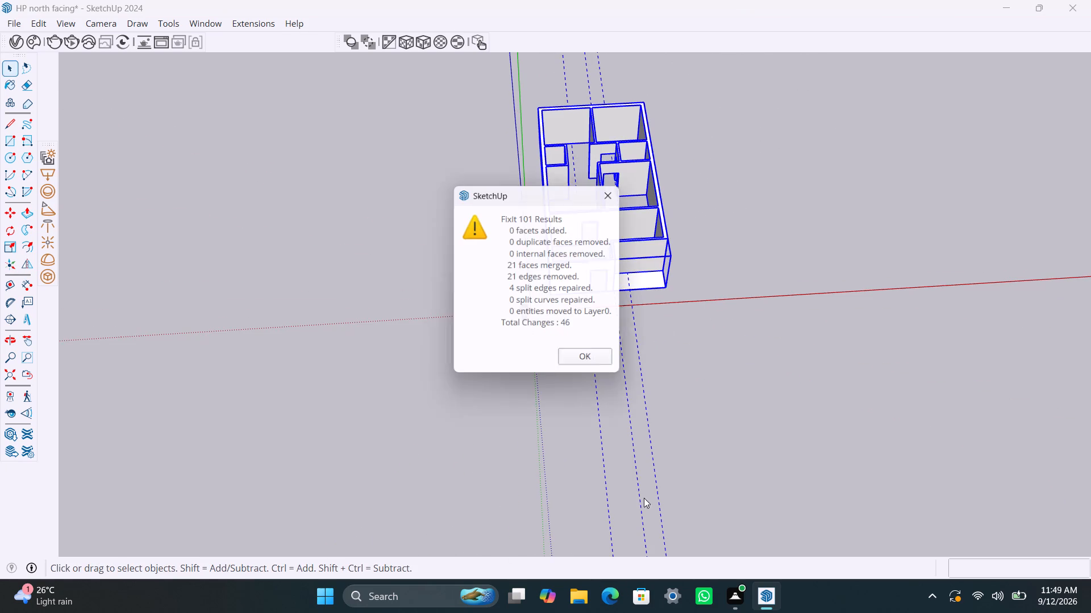
pyautogui.moveTo(593, 358); pyautogui.dragTo(601, 364)
# Run FixIt 101 on the house group a second time, and deselect it.
pyautogui.click(568, 225)
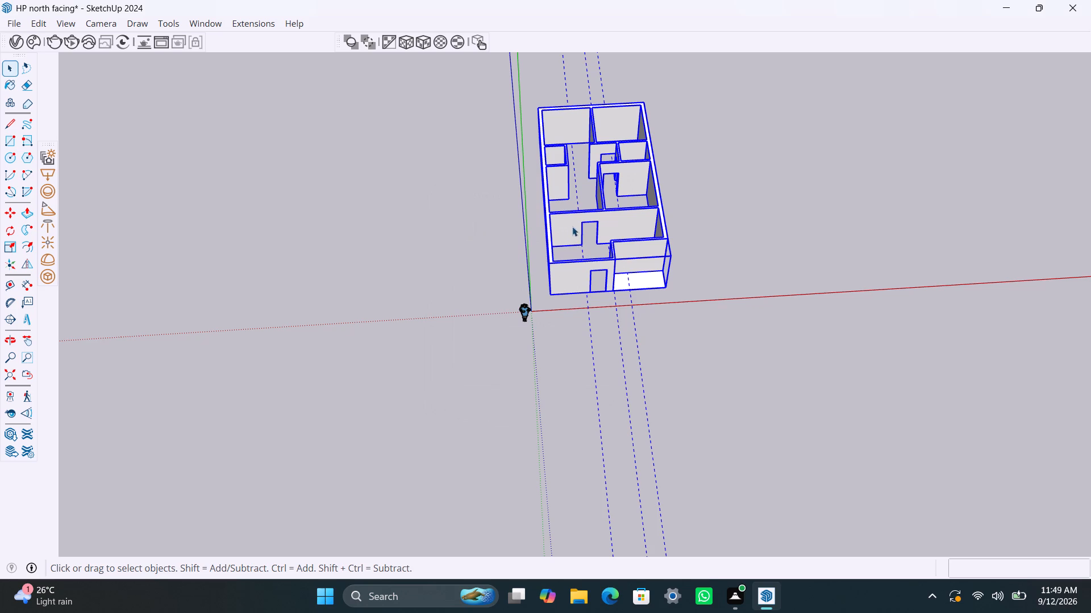
pyautogui.rightClick(572, 226)
pyautogui.click(636, 553)
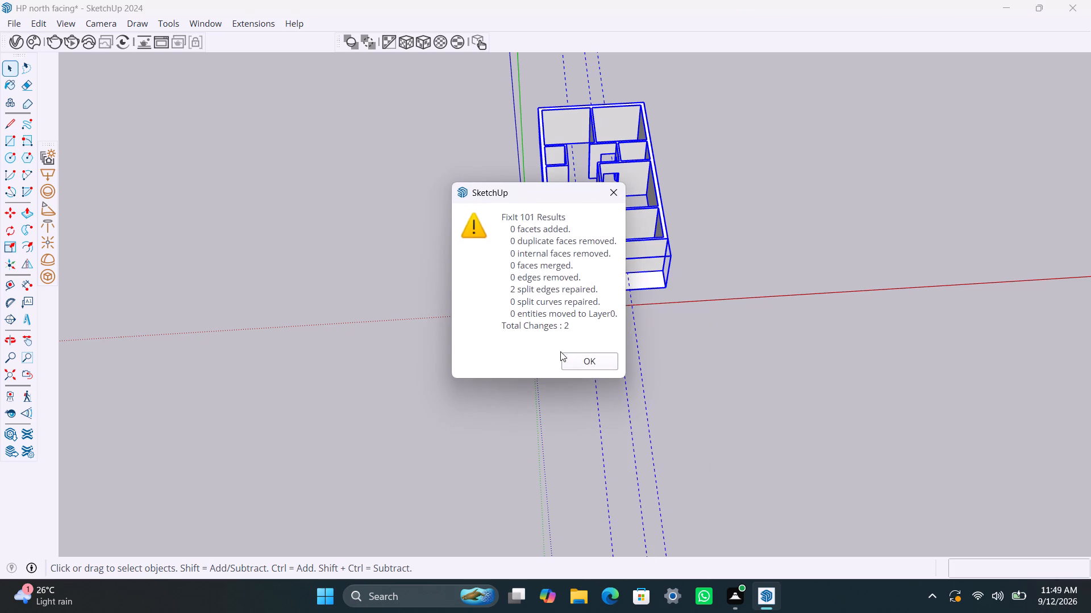
pyautogui.click(576, 362)
pyautogui.click(786, 325)
# Delete all construction guides from the model.
pyautogui.scroll(3, 569, 200)
pyautogui.scroll(2, 719, 203)
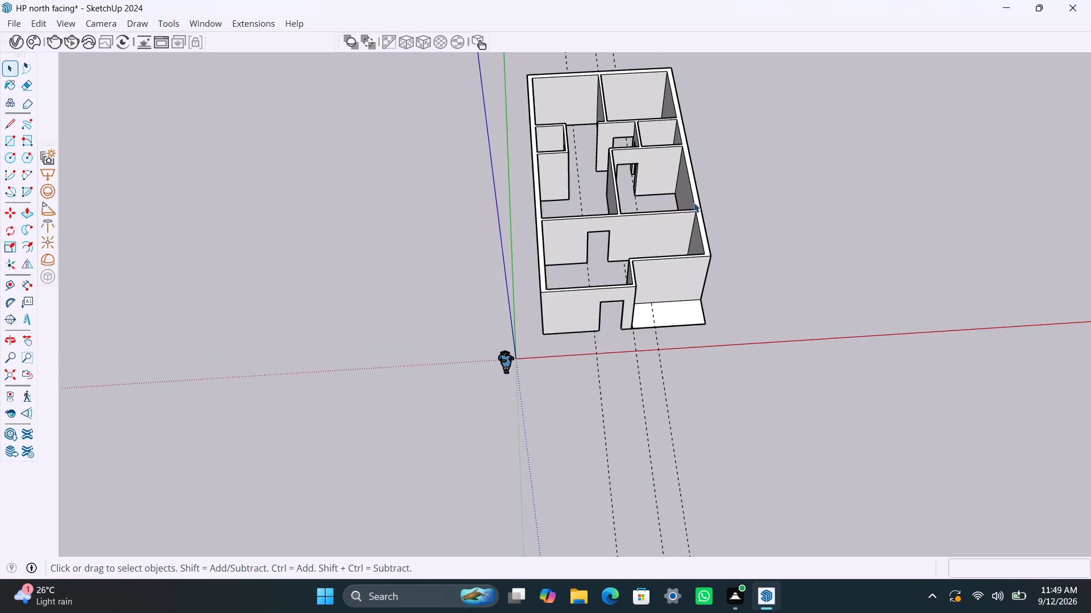
pyautogui.scroll(1, 694, 203)
pyautogui.moveTo(695, 239); pyautogui.dragTo(535, 275, button='middle')
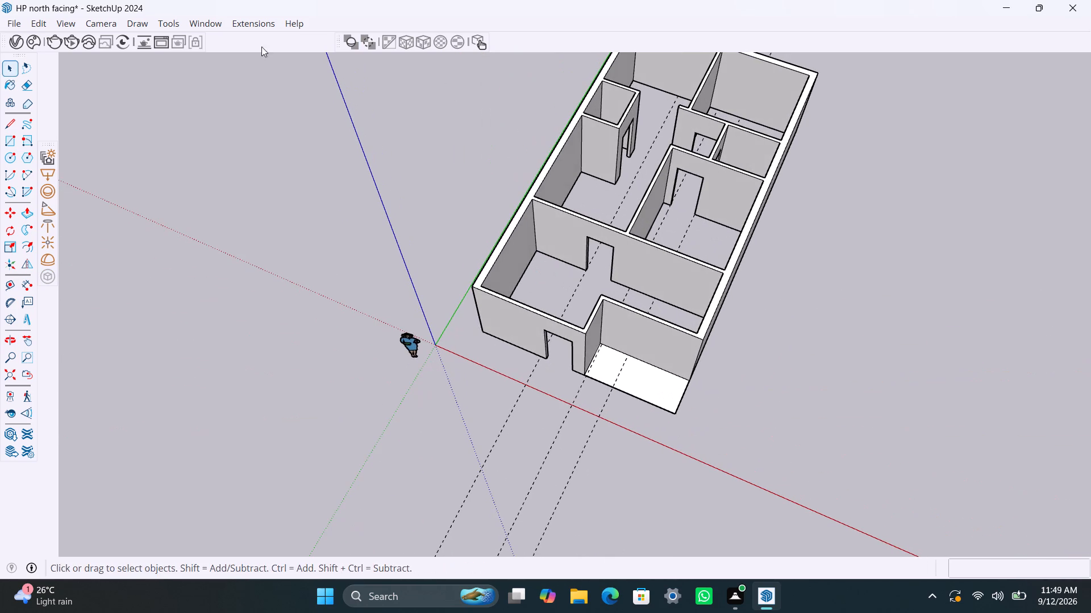
pyautogui.click(45, 24)
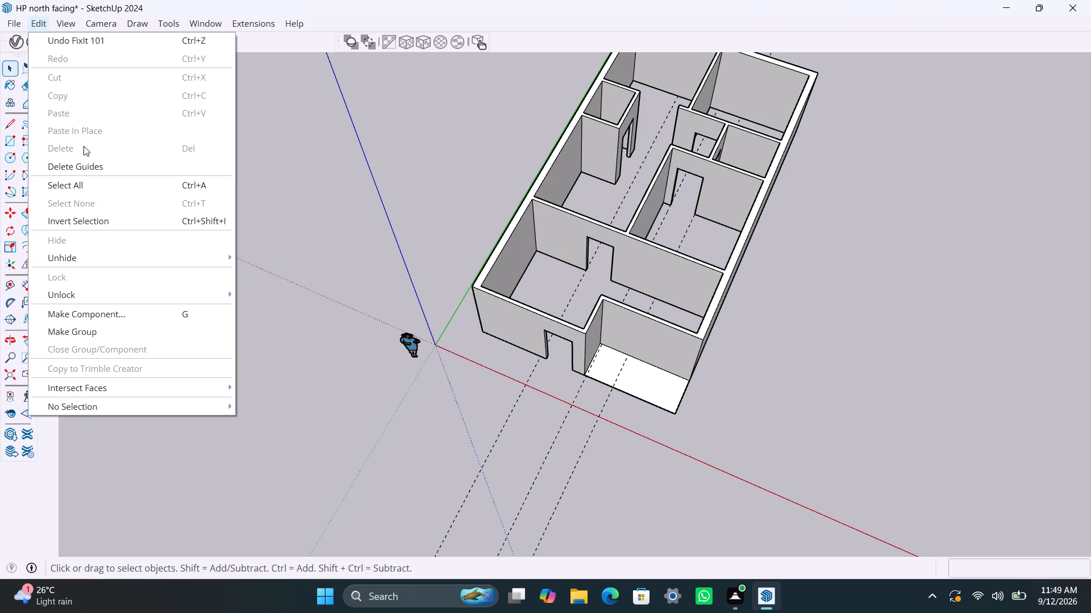
pyautogui.click(88, 162)
pyautogui.scroll(-4, 345, 341)
pyautogui.moveTo(476, 362); pyautogui.dragTo(551, 364, button='middle')
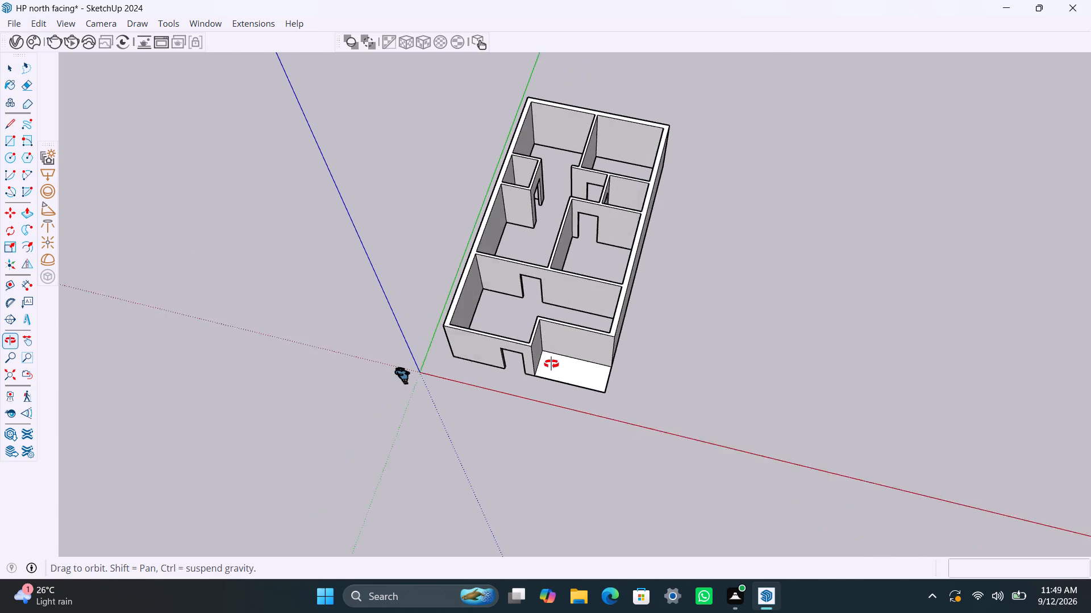
# Examine the cleaned-up house model from the front and above, closing in on the entrance opening.
pyautogui.moveTo(551, 364); pyautogui.dragTo(556, 366, button='middle')
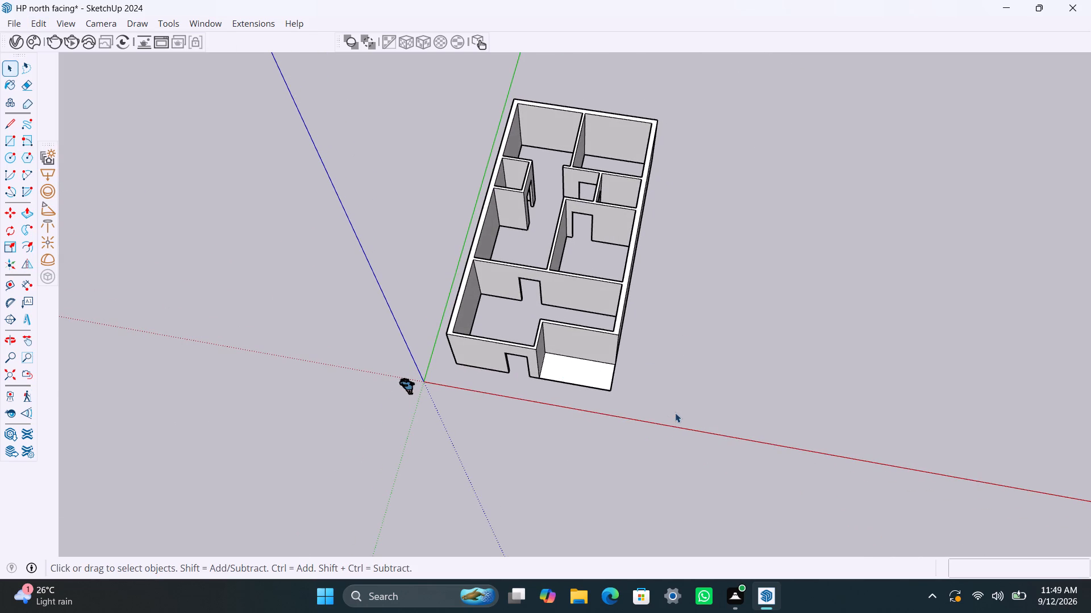
pyautogui.scroll(-2, 767, 387)
pyautogui.moveTo(581, 397); pyautogui.dragTo(652, 289, button='middle')
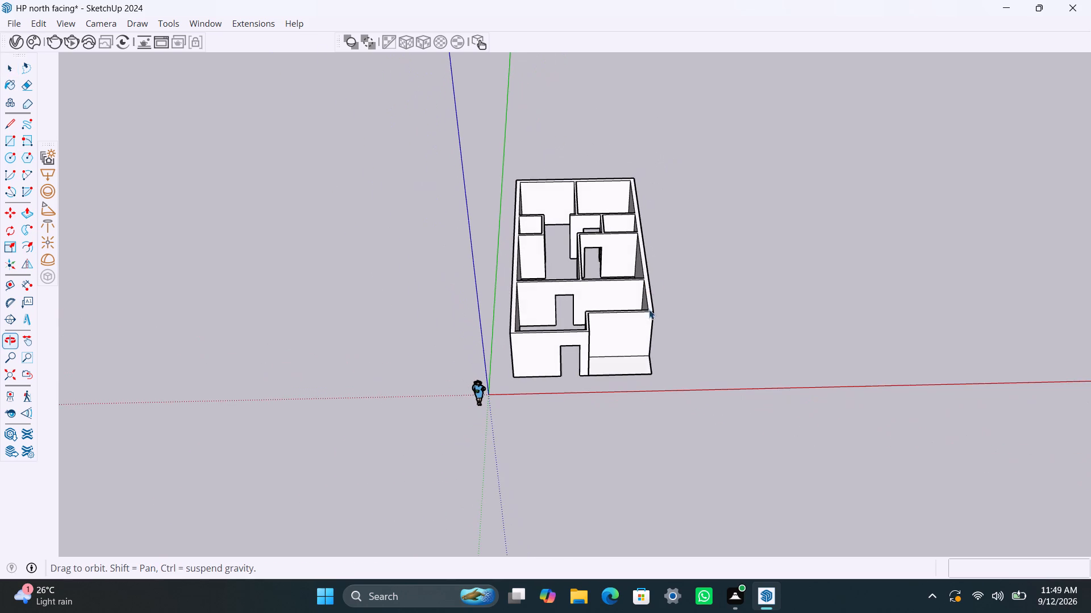
pyautogui.scroll(3, 540, 356)
pyautogui.scroll(-2, 578, 334)
pyautogui.keyDown('shift'); pyautogui.moveTo(598, 341); pyautogui.dragTo(597, 336, button='middle'); pyautogui.keyUp('shift')
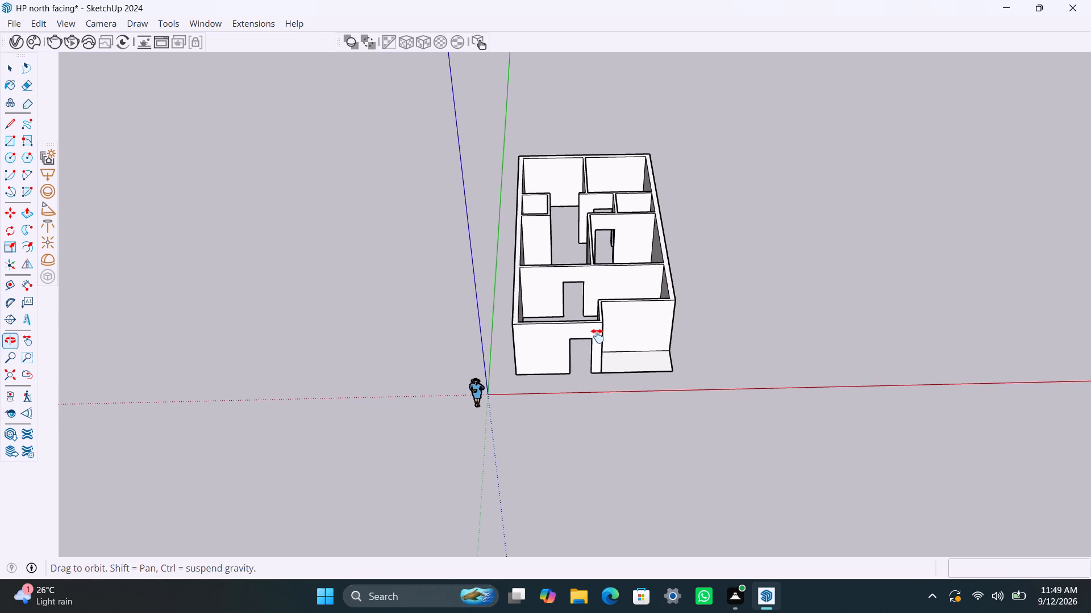
pyautogui.keyDown('shift'); pyautogui.moveTo(597, 336); pyautogui.dragTo(621, 387, button='middle'); pyautogui.keyUp('shift')
pyautogui.scroll(2, 580, 333)
pyautogui.moveTo(585, 340); pyautogui.dragTo(571, 337, button='middle')
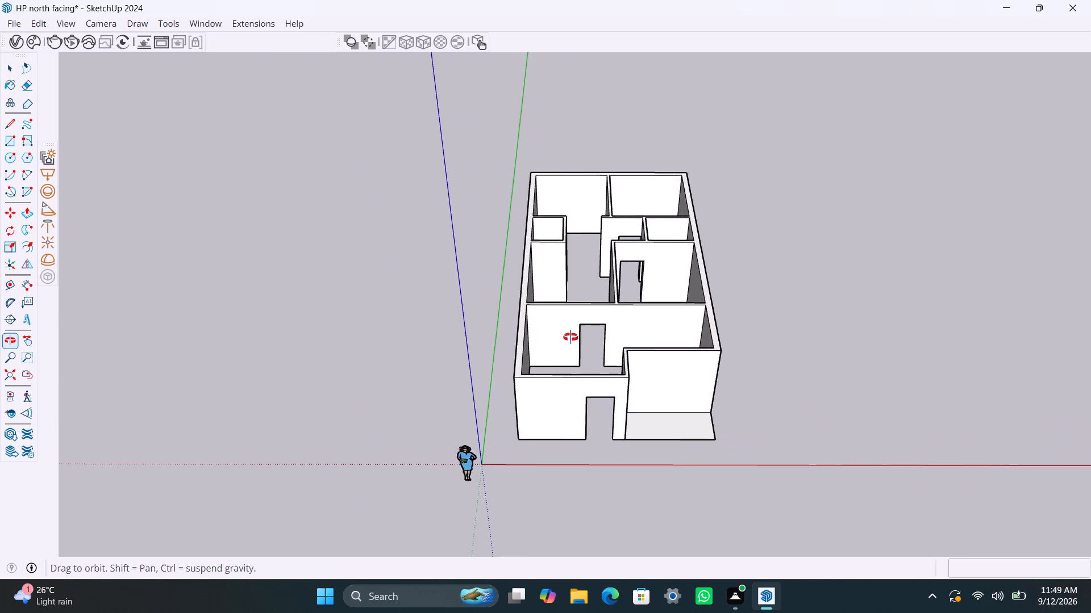
pyautogui.moveTo(571, 337); pyautogui.dragTo(558, 383, button='middle')
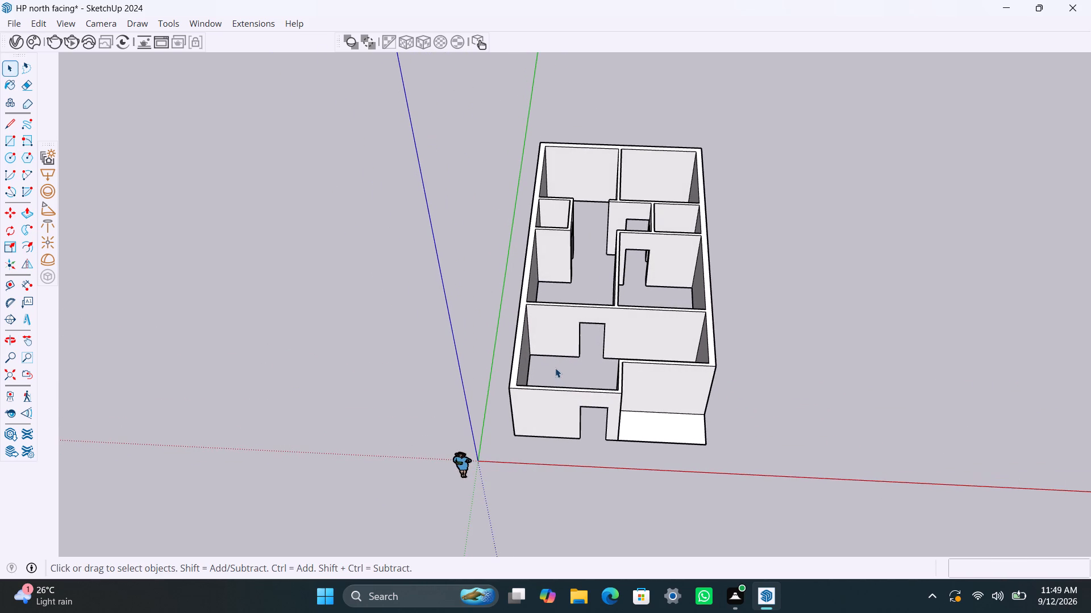
pyautogui.scroll(6, 599, 409)
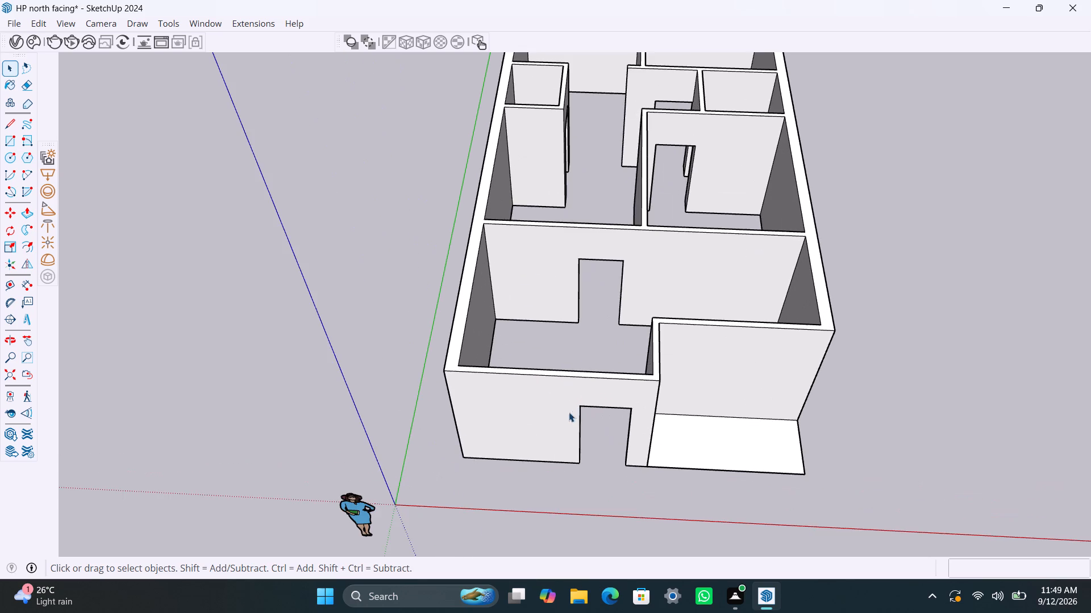
pyautogui.moveTo(569, 412); pyautogui.dragTo(563, 391, button='middle')
pyautogui.scroll(1, 592, 404)
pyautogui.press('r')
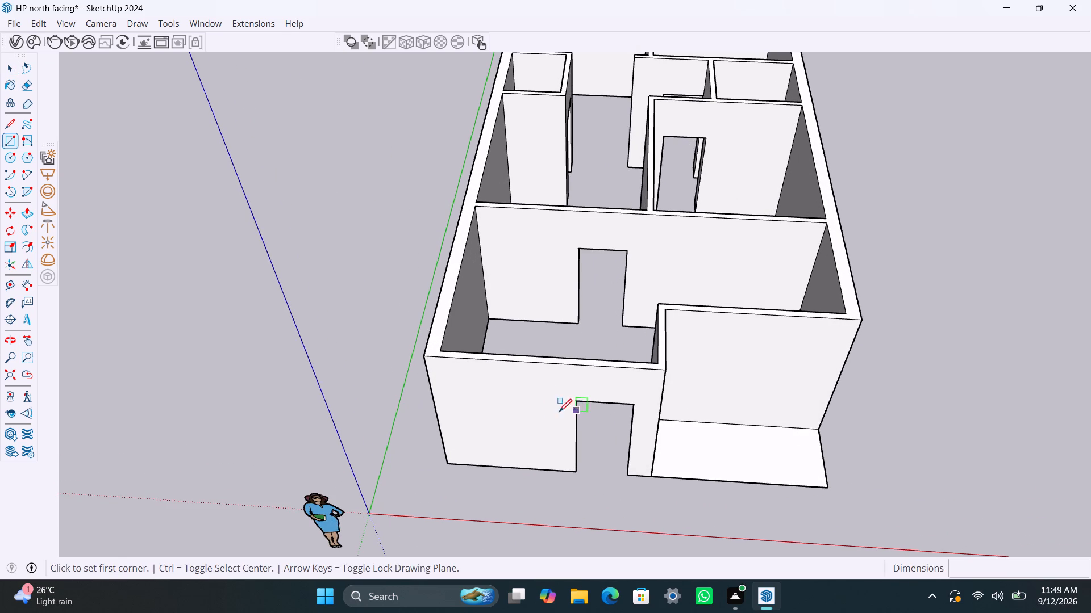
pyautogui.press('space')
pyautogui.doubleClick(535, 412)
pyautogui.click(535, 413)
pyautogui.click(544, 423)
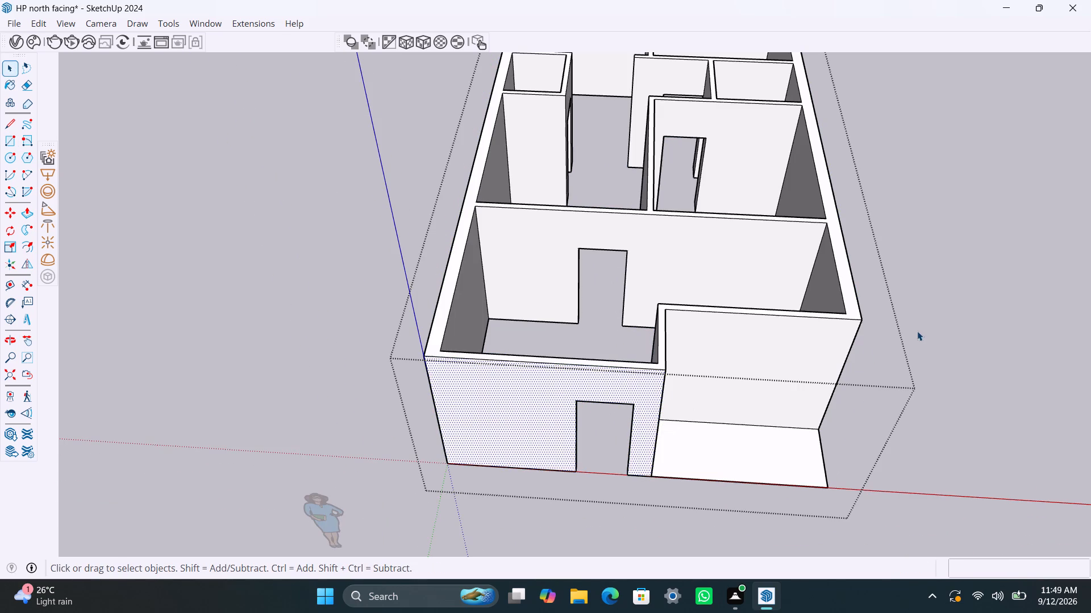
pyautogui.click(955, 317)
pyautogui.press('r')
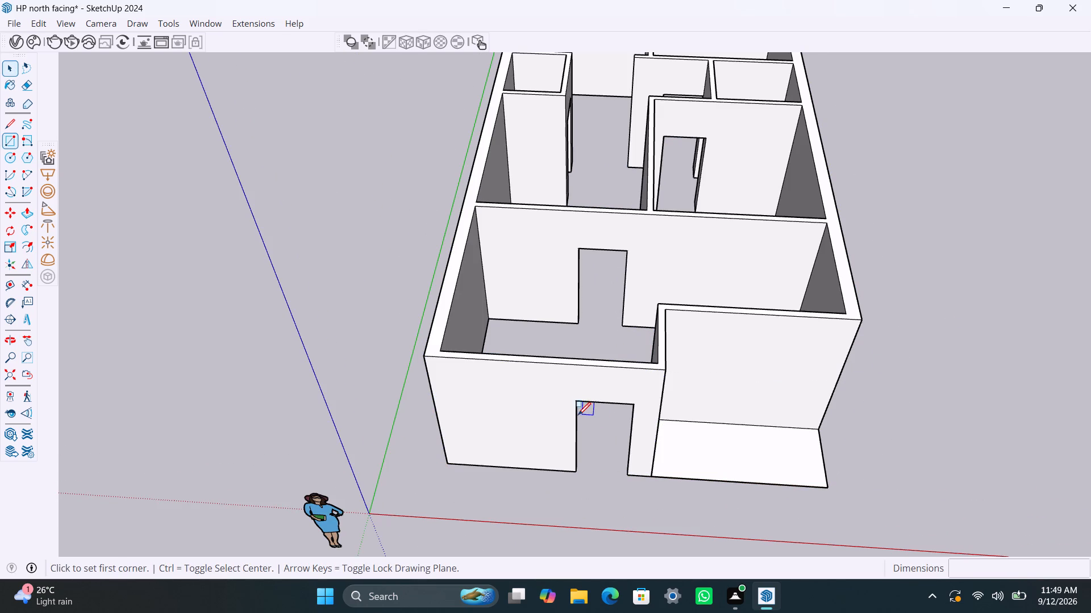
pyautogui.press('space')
# Inside the house group, draw a 3' wide by 7' high rectangle filling the front entrance opening and group it with its edges.
pyautogui.doubleClick(555, 414)
pyautogui.press('r')
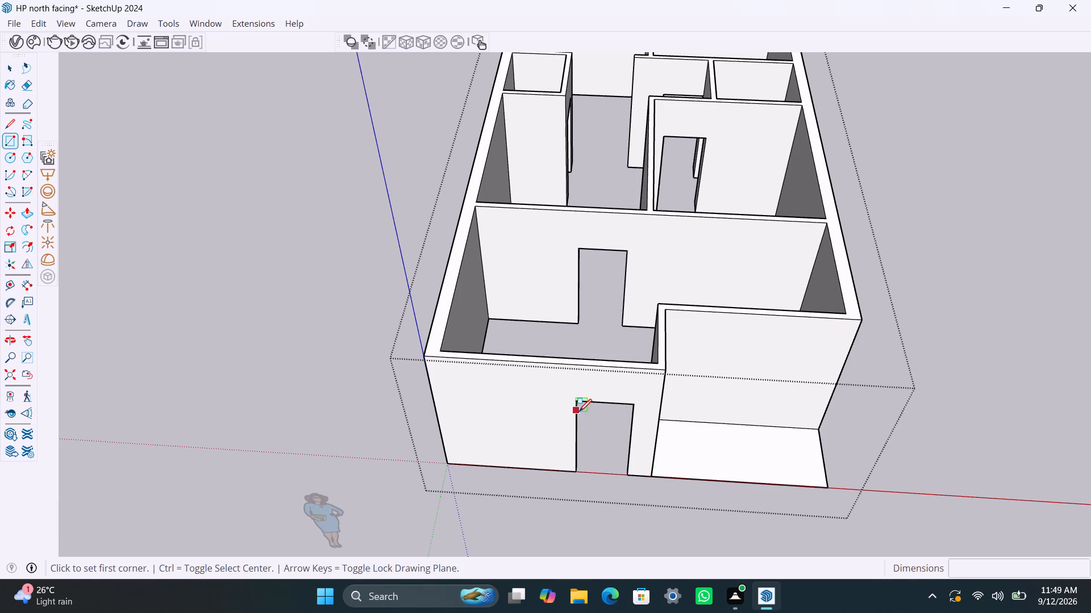
pyautogui.click(581, 401)
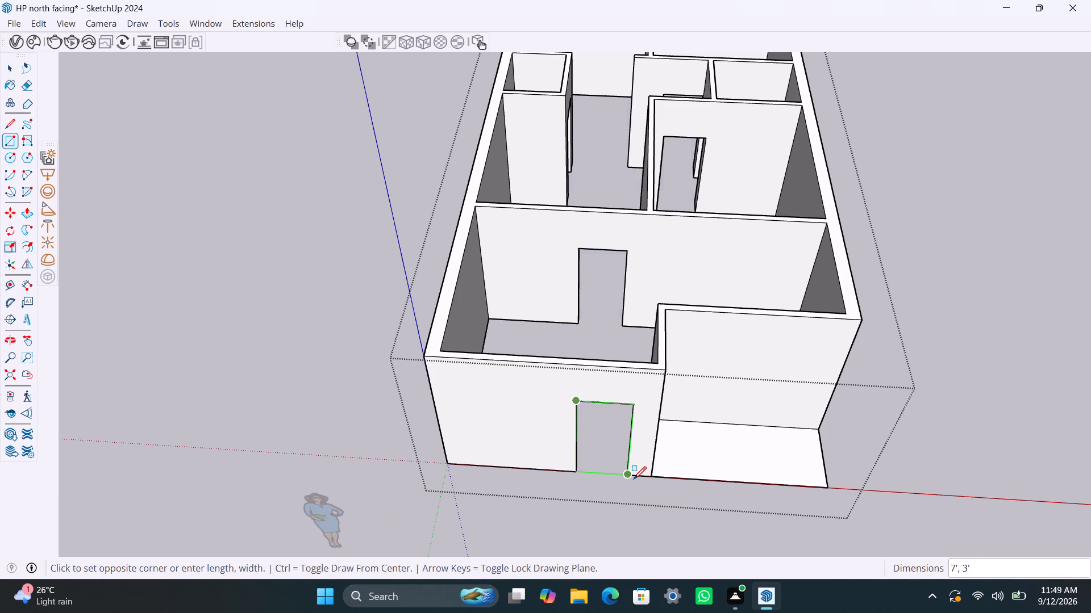
pyautogui.click(634, 479)
pyautogui.press('space')
pyautogui.click(624, 454)
pyautogui.click(622, 450)
pyautogui.doubleClick(622, 447)
pyautogui.doubleClick(619, 442)
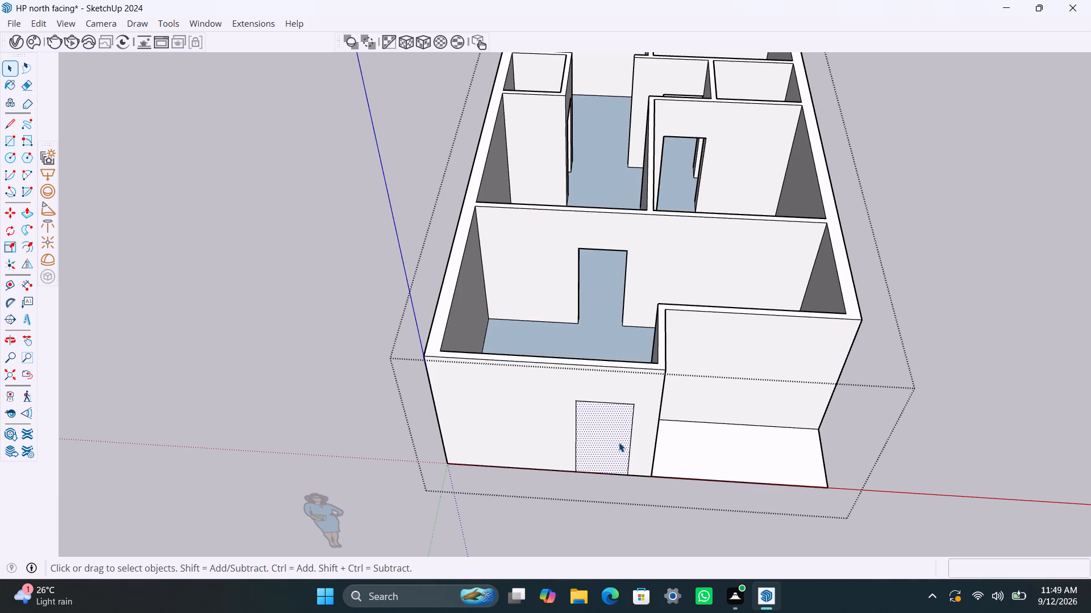
pyautogui.rightClick(619, 443)
pyautogui.click(696, 218)
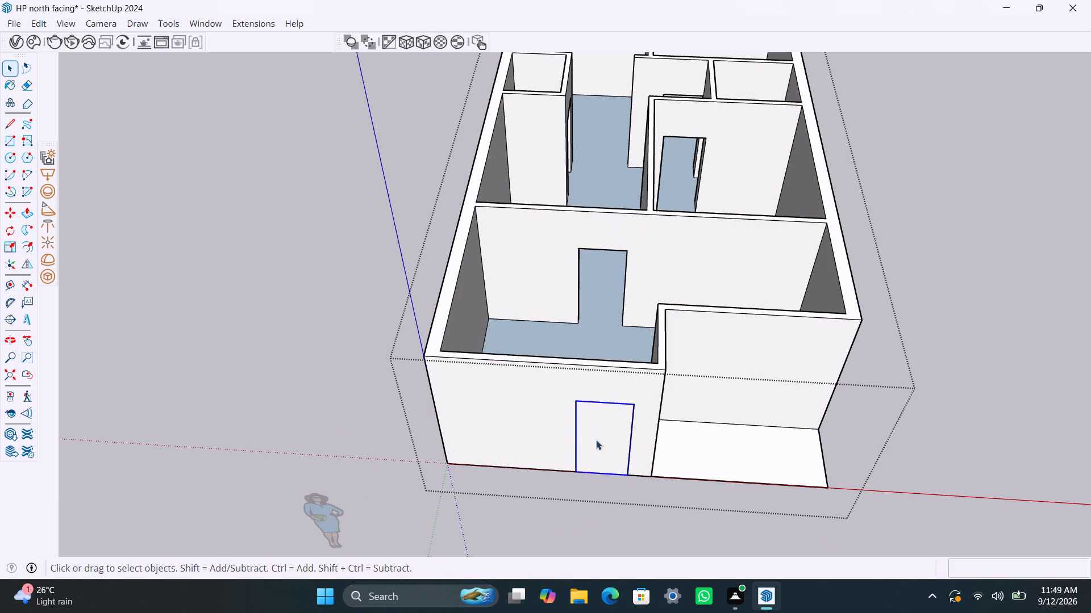
# Open the entrance rectangle's group, offset its outline 2" inward and delete the inner face, leaving a door frame profile.
pyautogui.doubleClick(593, 439)
pyautogui.doubleClick(597, 438)
pyautogui.doubleClick(596, 430)
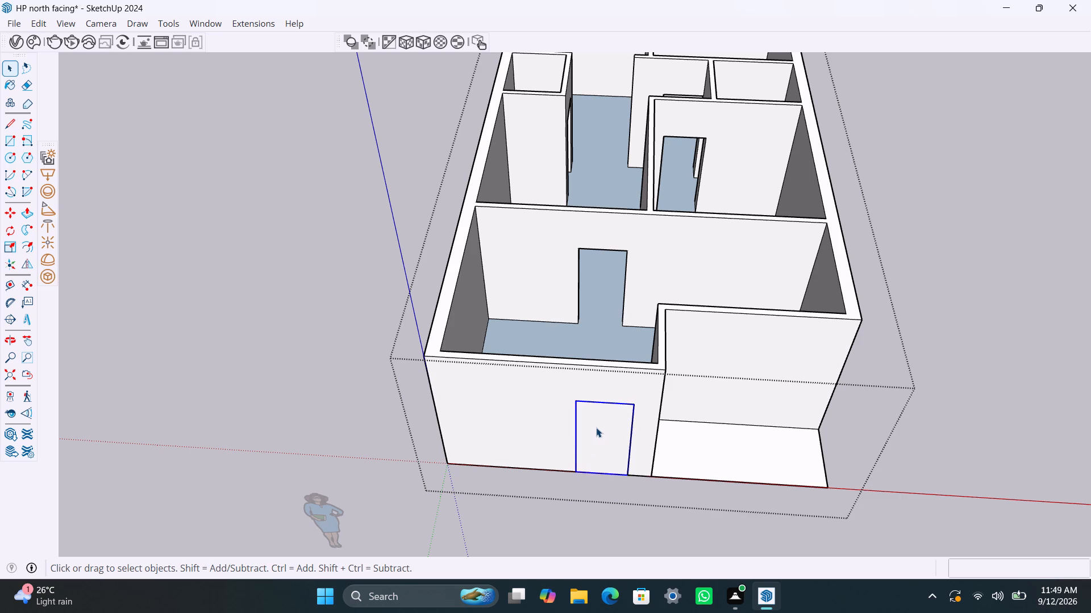
pyautogui.doubleClick(596, 427)
pyautogui.press('f')
pyautogui.click(598, 429)
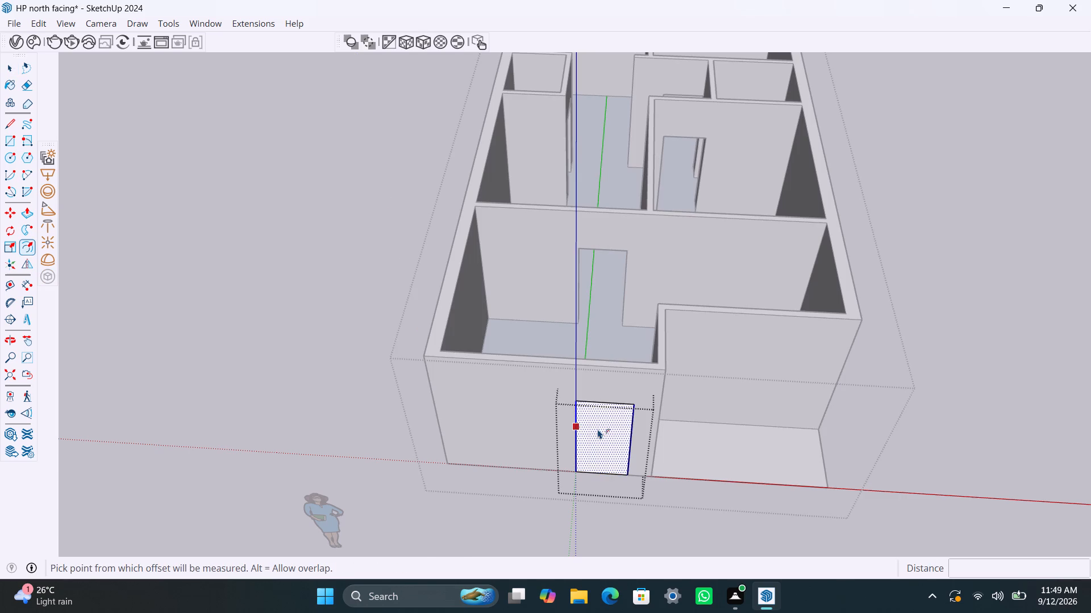
pyautogui.write('2"')
pyautogui.press('Return')
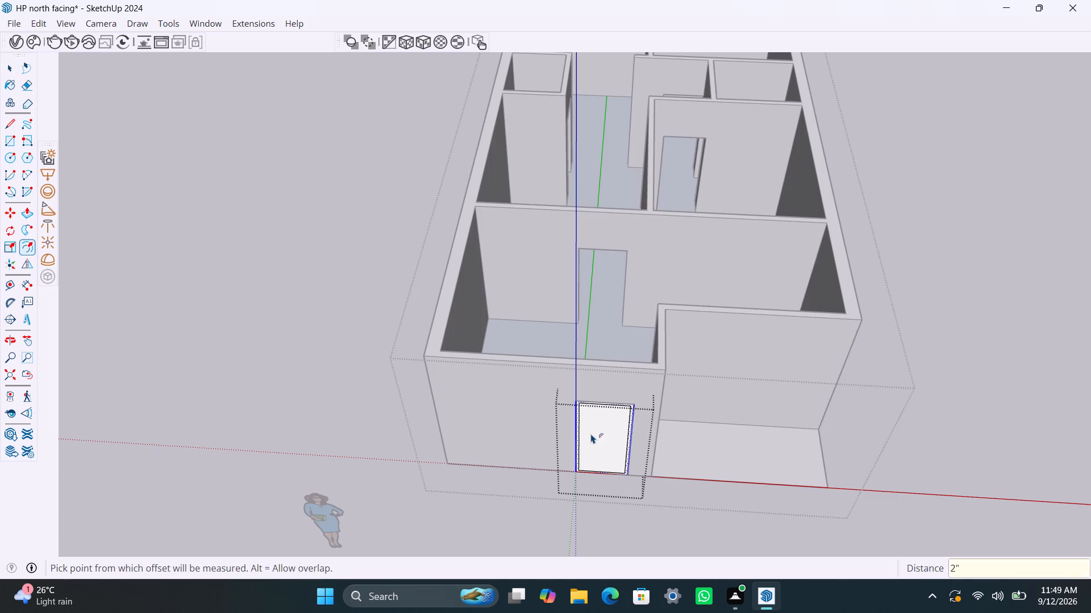
pyautogui.press('space')
pyautogui.click(595, 441)
pyautogui.press('Delete')
# Push/Pull the entrance door frame face to a thickness of 2.5".
pyautogui.scroll(2, 590, 450)
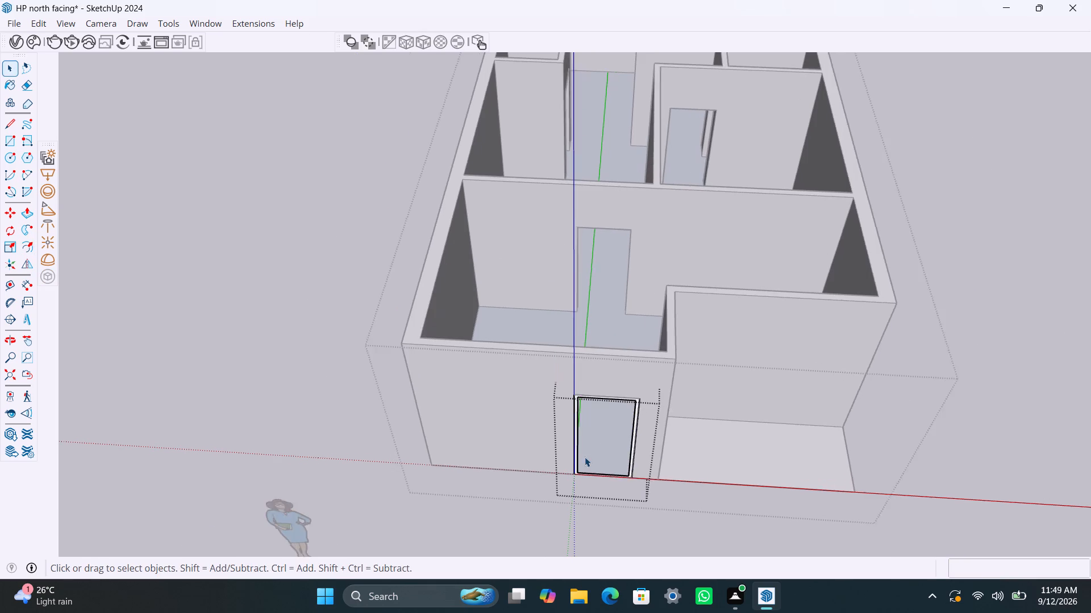
pyautogui.scroll(10, 585, 457)
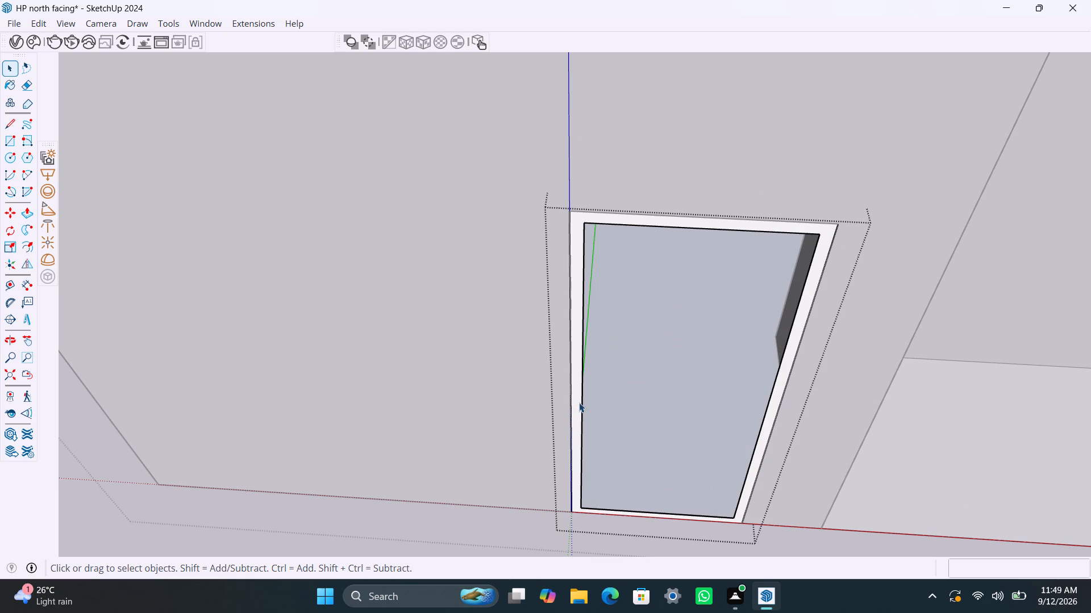
pyautogui.click(579, 402)
pyautogui.scroll(2, 580, 407)
pyautogui.click(576, 401)
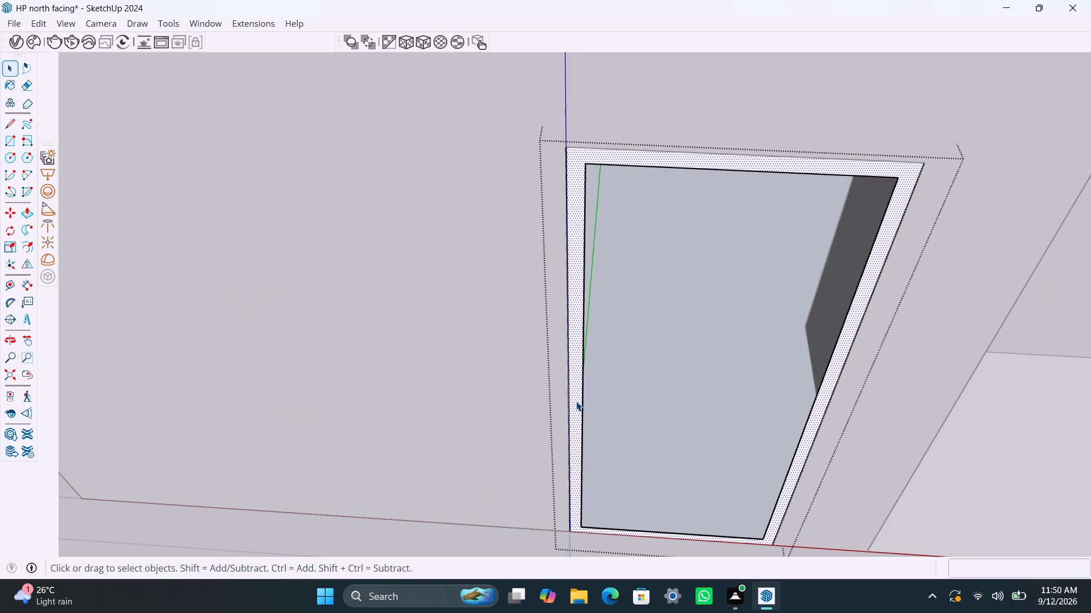
pyautogui.press('p')
pyautogui.click(575, 401)
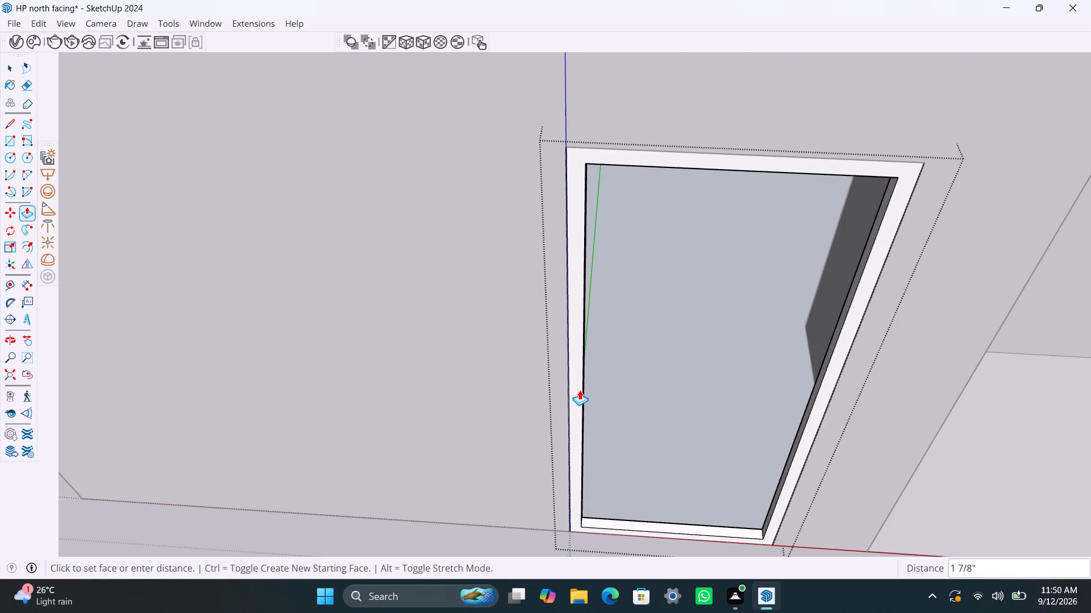
pyautogui.write('2.5"')
pyautogui.press('Return')
pyautogui.press('space')
# Draw a 2'8" by 6'8" rectangle across the inside of the door frame and make it a group for the door panel.
pyautogui.press('r')
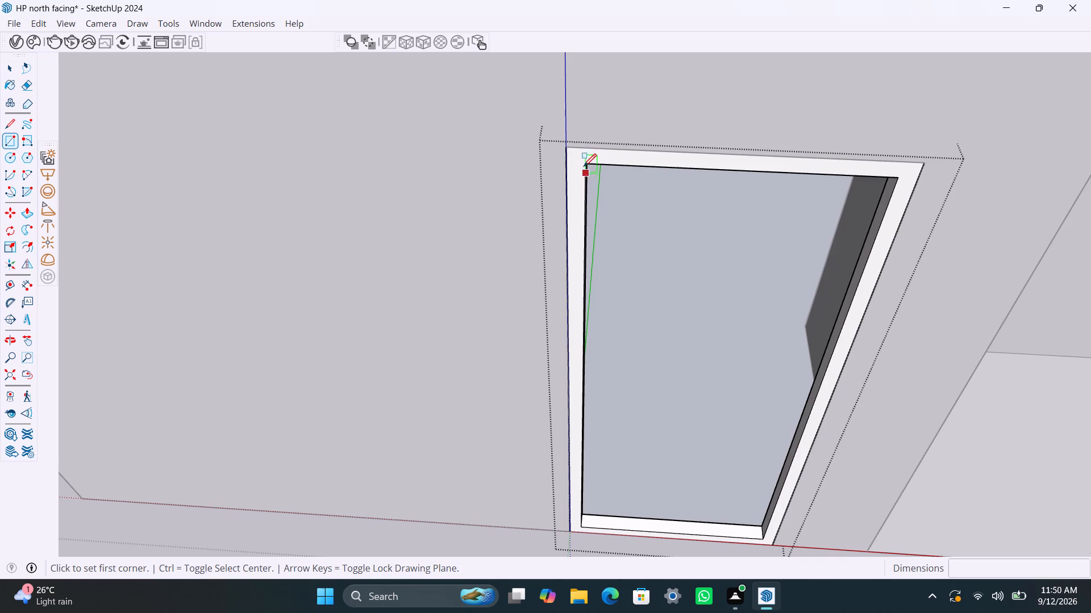
pyautogui.moveTo(588, 163); pyautogui.dragTo(588, 174)
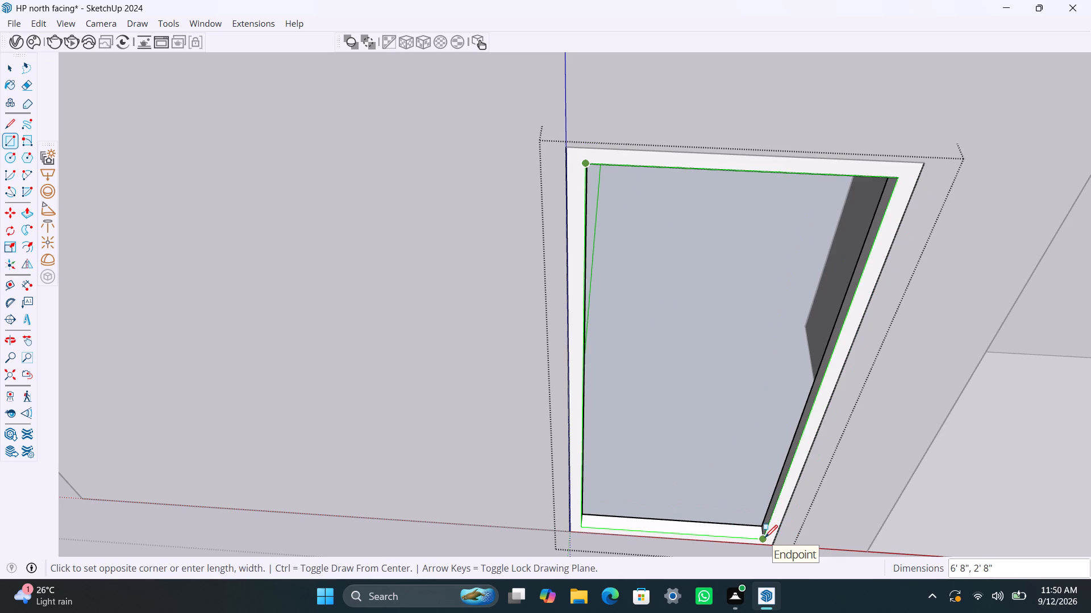
pyautogui.click(765, 538)
pyautogui.press('space')
pyautogui.doubleClick(739, 492)
pyautogui.rightClick(739, 490)
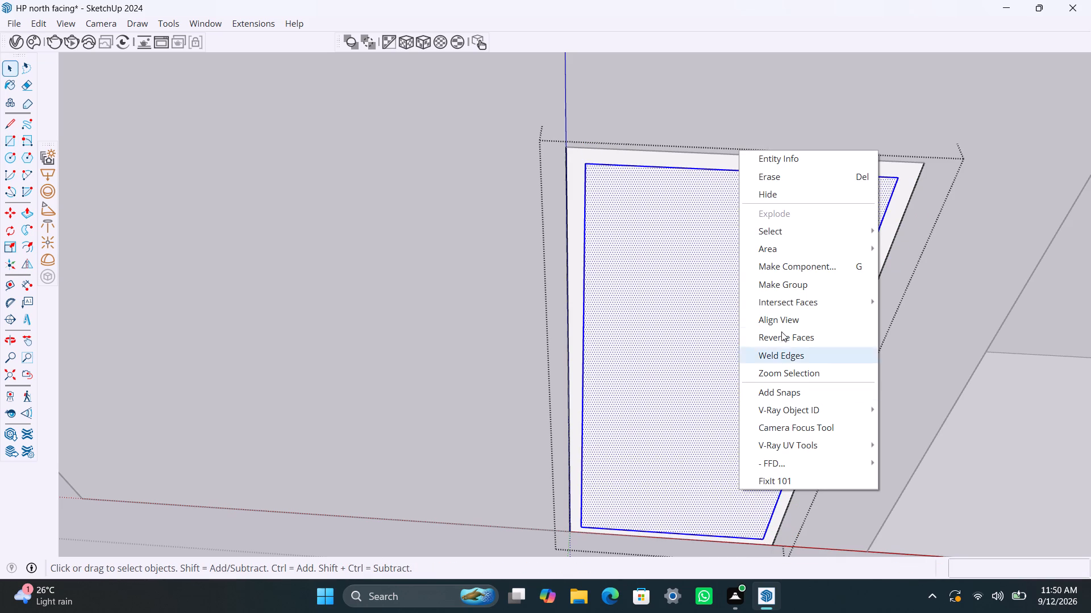
pyautogui.click(781, 291)
# Open the door panel's group and Push/Pull its face to a thickness of 18 mm.
pyautogui.doubleClick(688, 392)
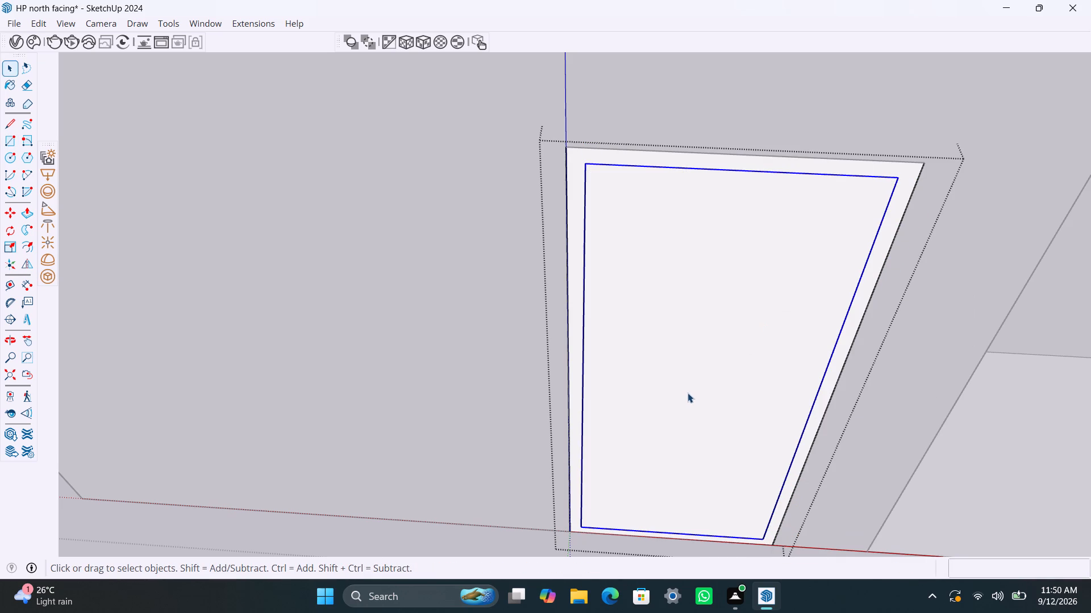
pyautogui.doubleClick(682, 394)
pyautogui.click(676, 394)
pyautogui.press('p')
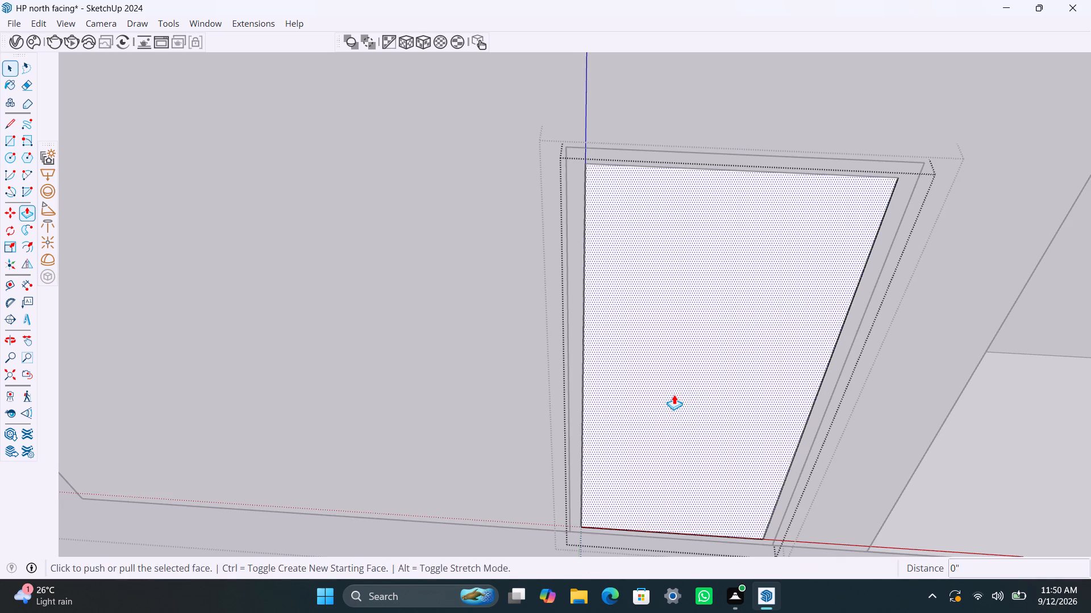
pyautogui.click(674, 394)
pyautogui.write('18mm')
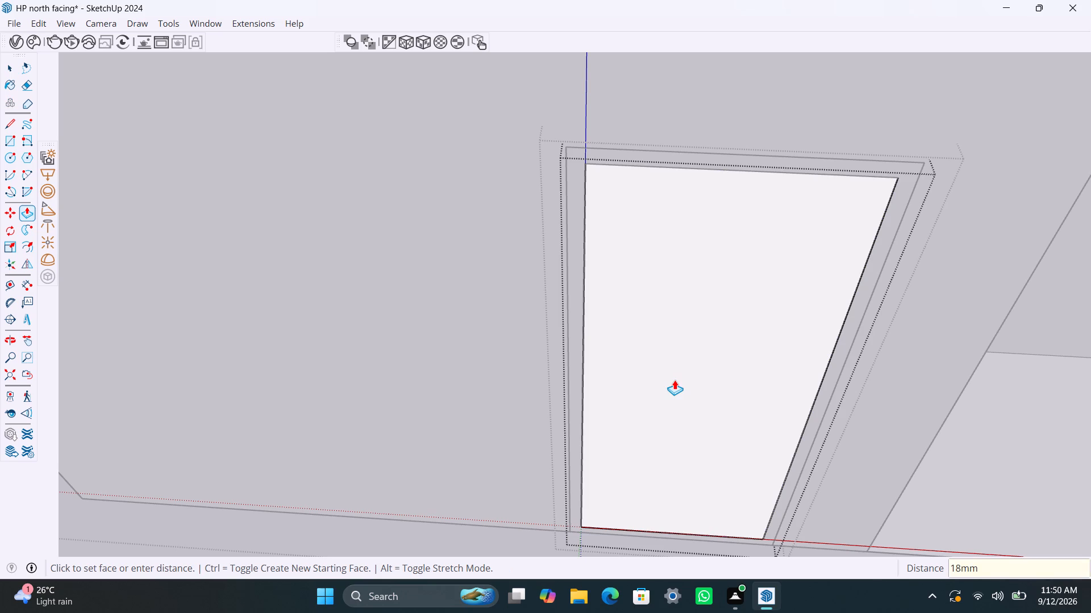
pyautogui.press('Return')
# Draw a handle rectangle about 8 1/2" tall and 1 7/16" wide near the door panel's side edge farther from the porch, and group it.
pyautogui.press('r')
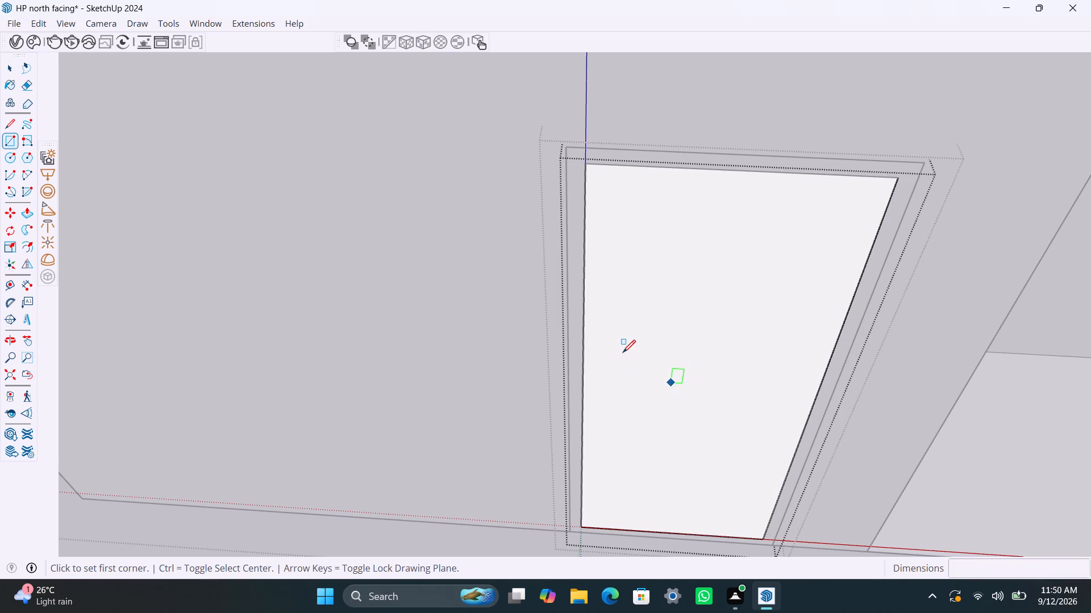
pyautogui.press('space')
pyautogui.press('r')
pyautogui.click(602, 368)
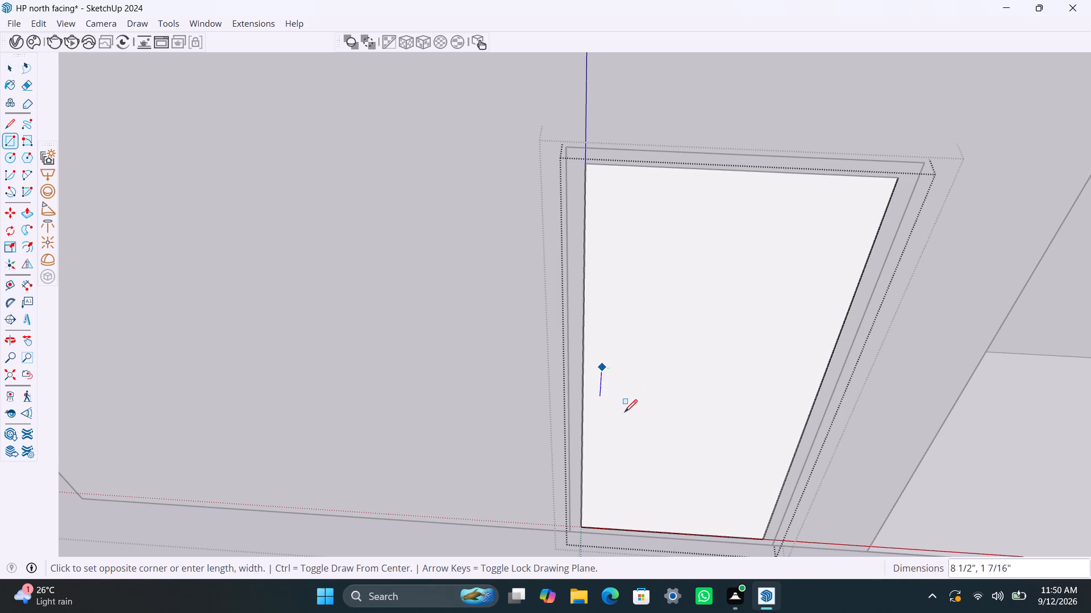
pyautogui.click(611, 401)
pyautogui.press('space')
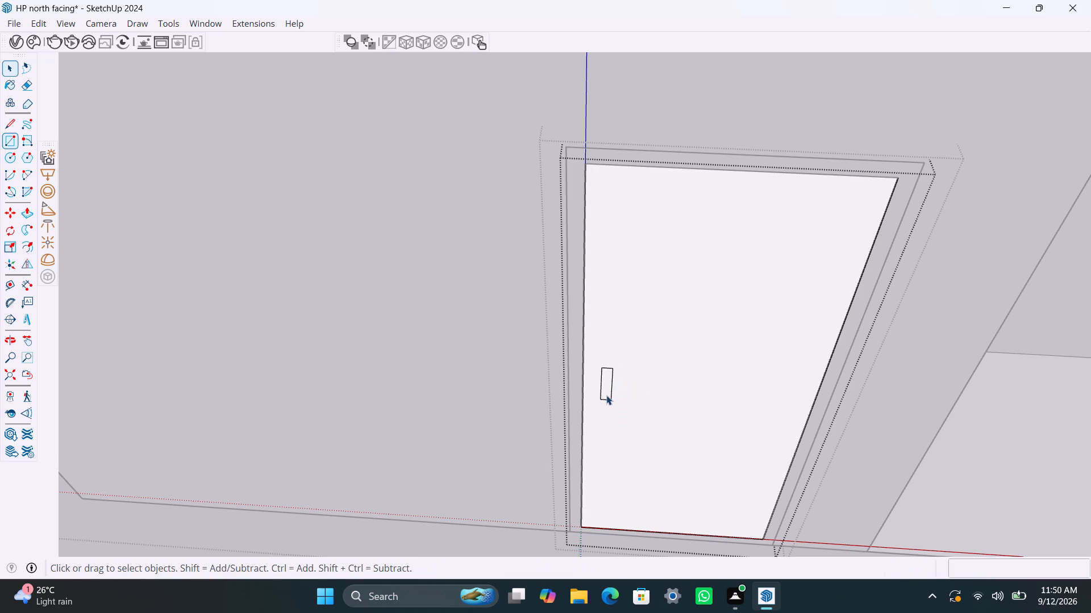
pyautogui.doubleClick(605, 393)
pyautogui.rightClick(605, 391)
pyautogui.click(660, 175)
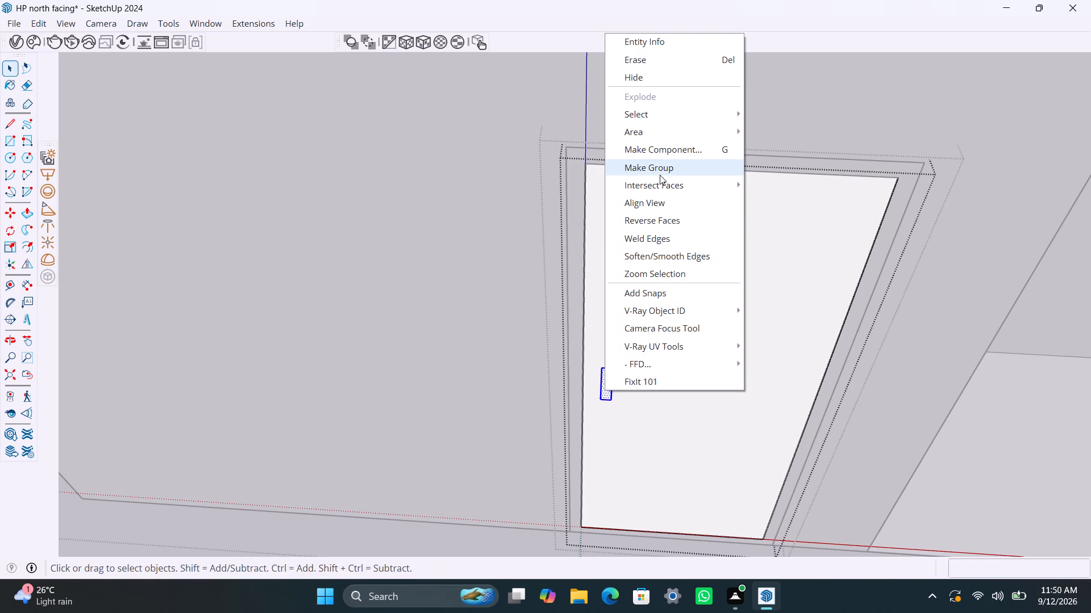
# Open the entrance door's handle group, Push/Pull its face out 0.5", and close the door groups.
pyautogui.doubleClick(605, 391)
pyautogui.doubleClick(605, 391)
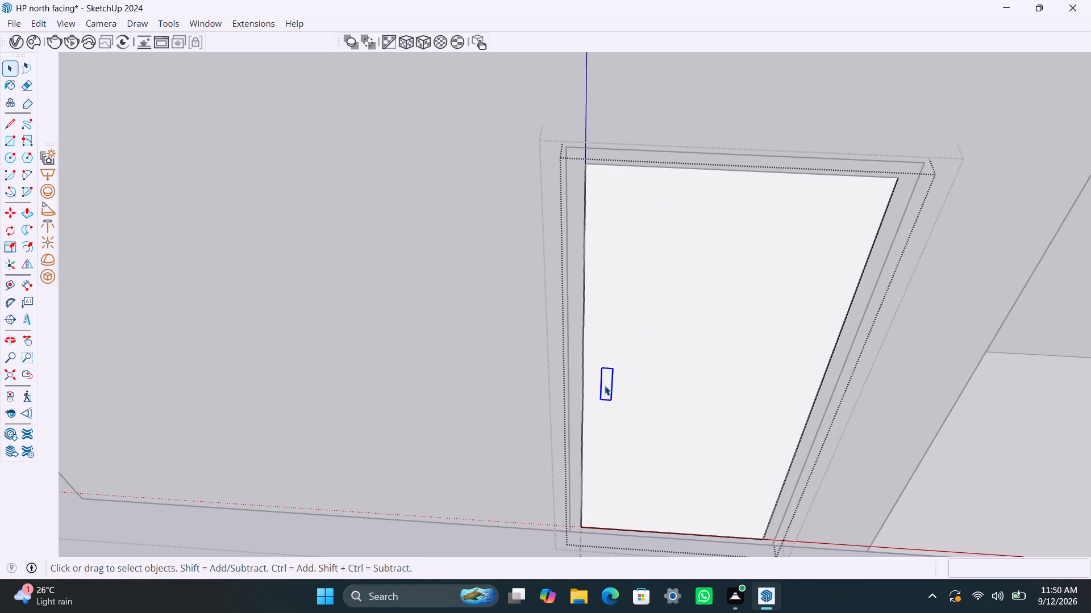
pyautogui.doubleClick(605, 385)
pyautogui.click(601, 383)
pyautogui.press('p')
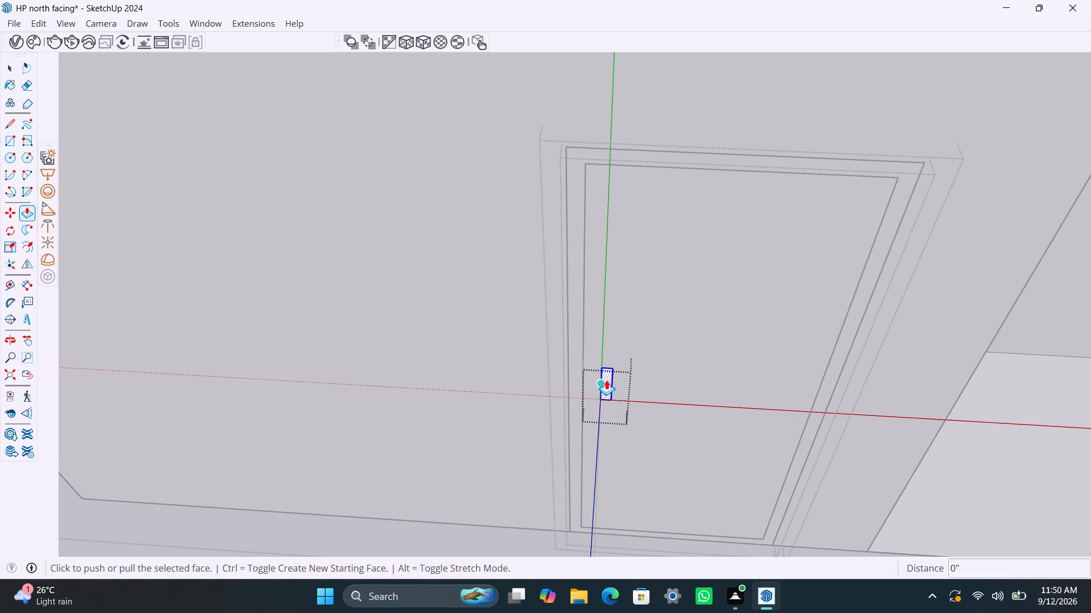
pyautogui.click(605, 381)
pyautogui.press('space')
pyautogui.click(607, 383)
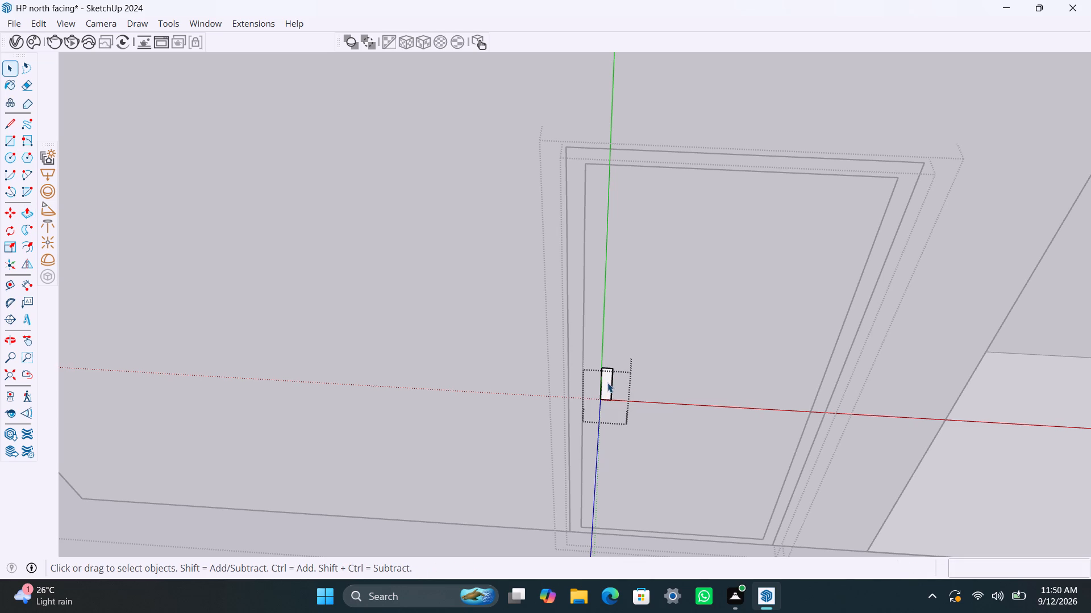
pyautogui.press('p')
pyautogui.moveTo(607, 386); pyautogui.dragTo(609, 394)
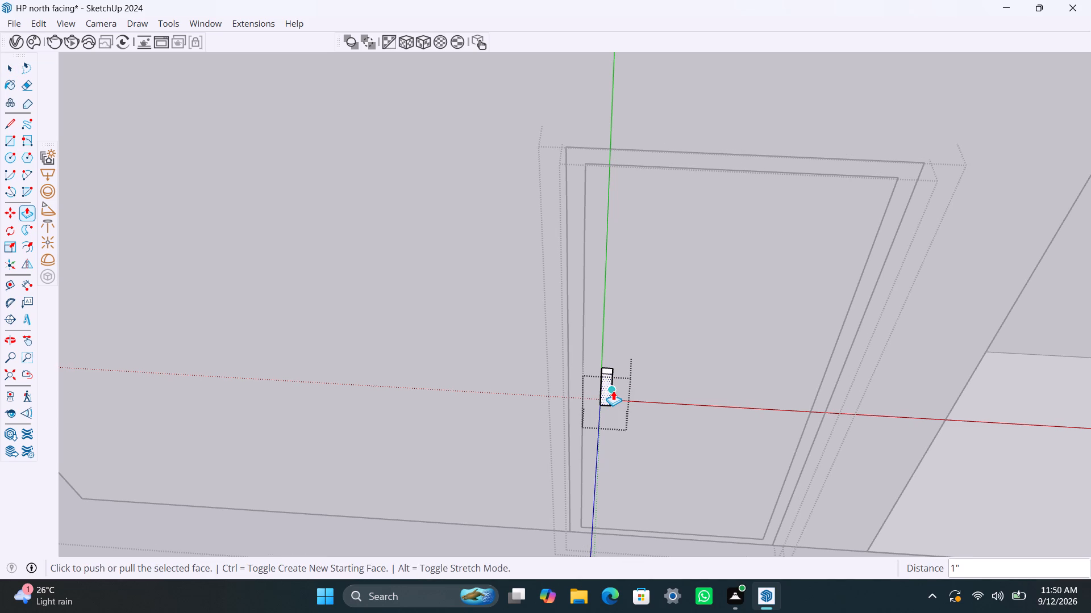
pyautogui.write('0.5"')
pyautogui.press('Return')
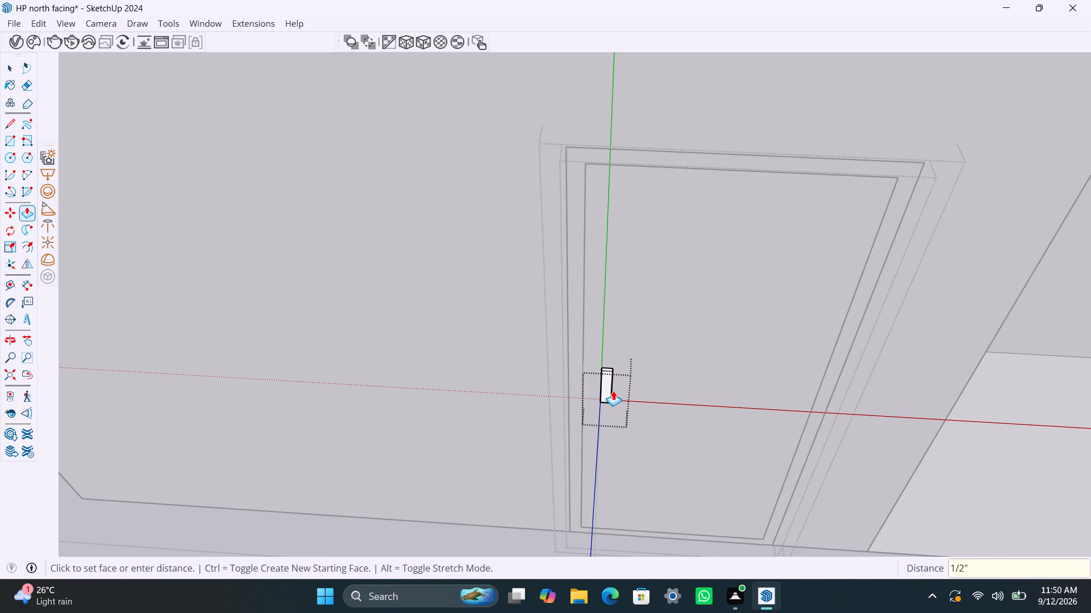
pyautogui.press('space')
pyautogui.click(384, 232)
pyautogui.scroll(-8, 403, 270)
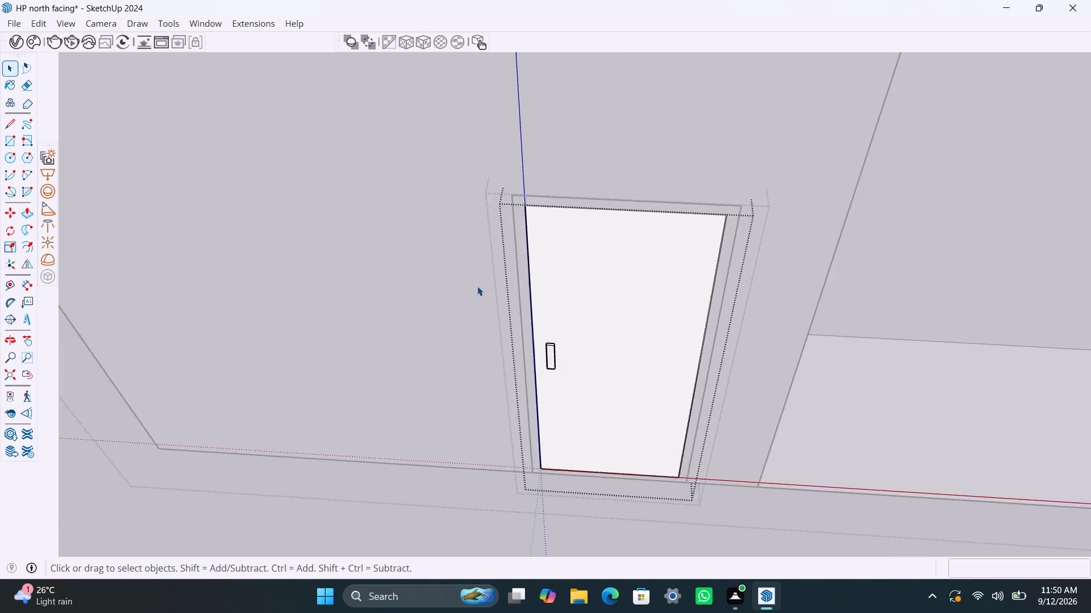
pyautogui.scroll(-3, 477, 286)
pyautogui.click(710, 274)
pyautogui.scroll(-6, 487, 238)
pyautogui.doubleClick(923, 280)
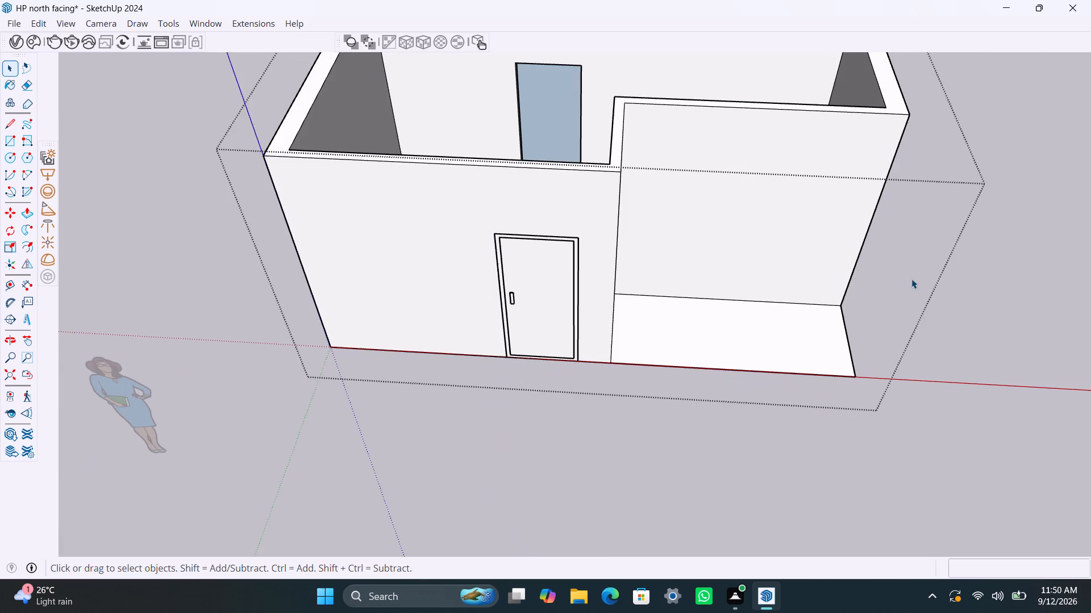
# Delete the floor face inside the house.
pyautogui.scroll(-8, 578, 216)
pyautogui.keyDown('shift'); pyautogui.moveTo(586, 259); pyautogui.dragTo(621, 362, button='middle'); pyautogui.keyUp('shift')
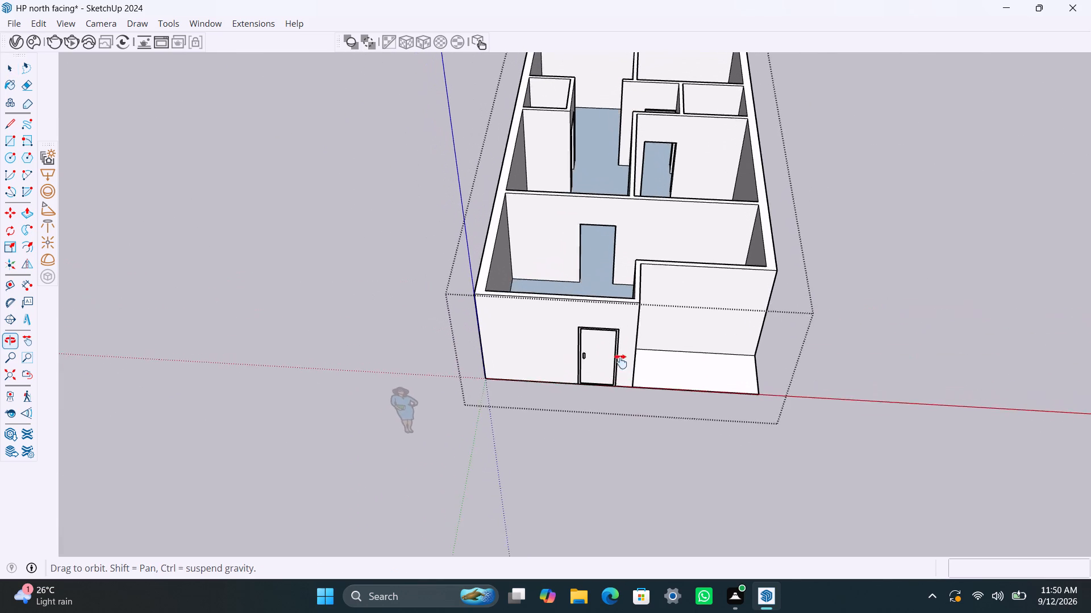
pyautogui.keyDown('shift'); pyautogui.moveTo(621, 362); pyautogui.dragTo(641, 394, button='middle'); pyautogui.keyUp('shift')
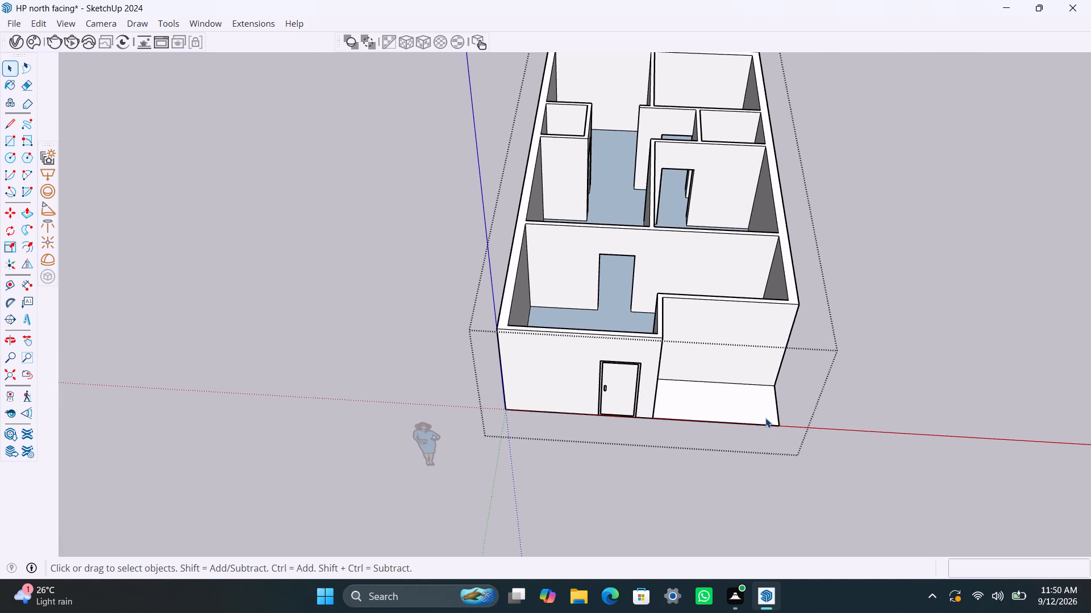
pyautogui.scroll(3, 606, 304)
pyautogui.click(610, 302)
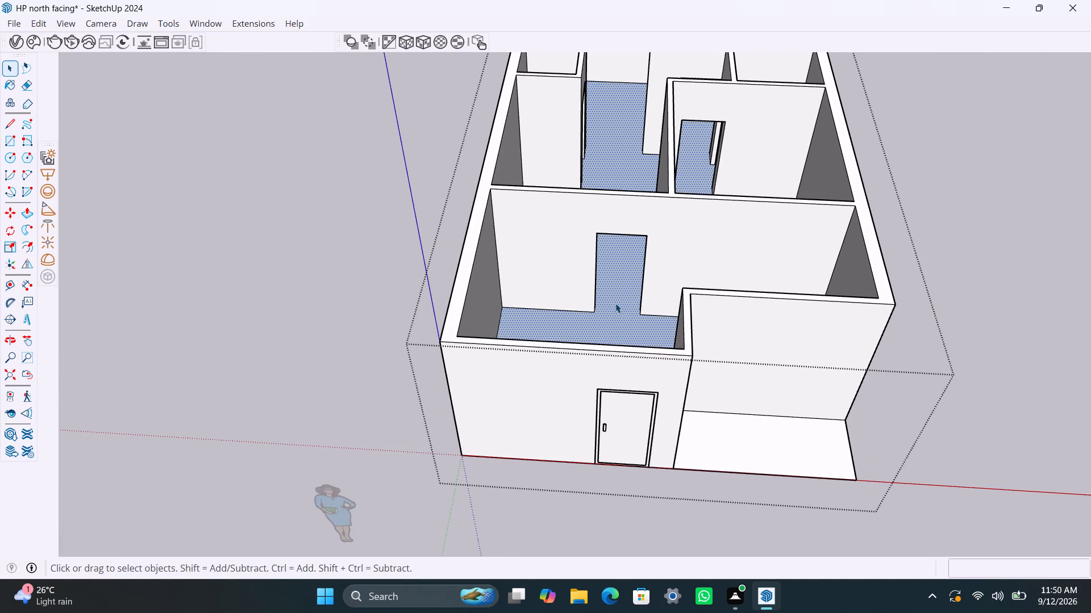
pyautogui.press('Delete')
# Draw a rectangle filling the door opening in the partition behind the front room and make it a group.
pyautogui.scroll(-7, 676, 304)
pyautogui.keyDown('shift'); pyautogui.moveTo(603, 272); pyautogui.dragTo(597, 339, button='middle'); pyautogui.keyUp('shift')
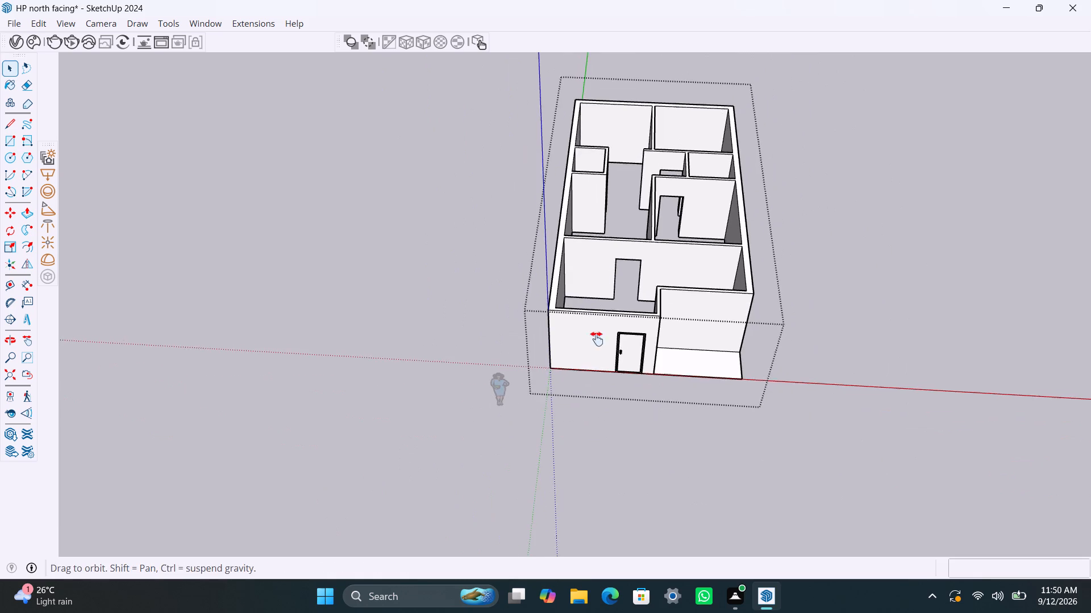
pyautogui.keyDown('shift'); pyautogui.moveTo(597, 339); pyautogui.dragTo(599, 385, button='middle'); pyautogui.keyUp('shift')
pyautogui.scroll(6, 609, 384)
pyautogui.press('r')
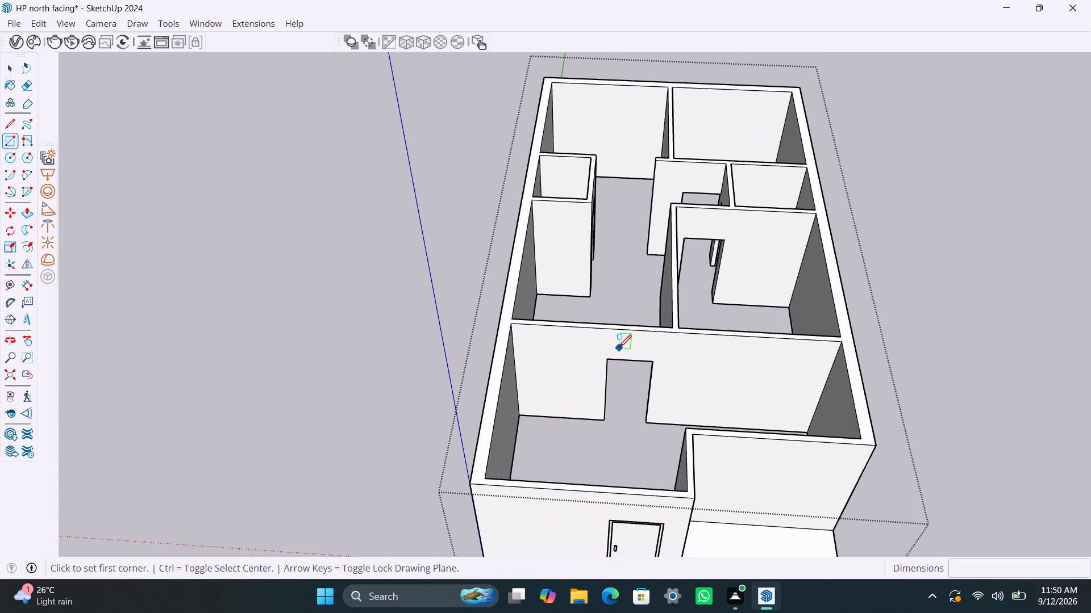
pyautogui.moveTo(610, 356); pyautogui.dragTo(621, 364)
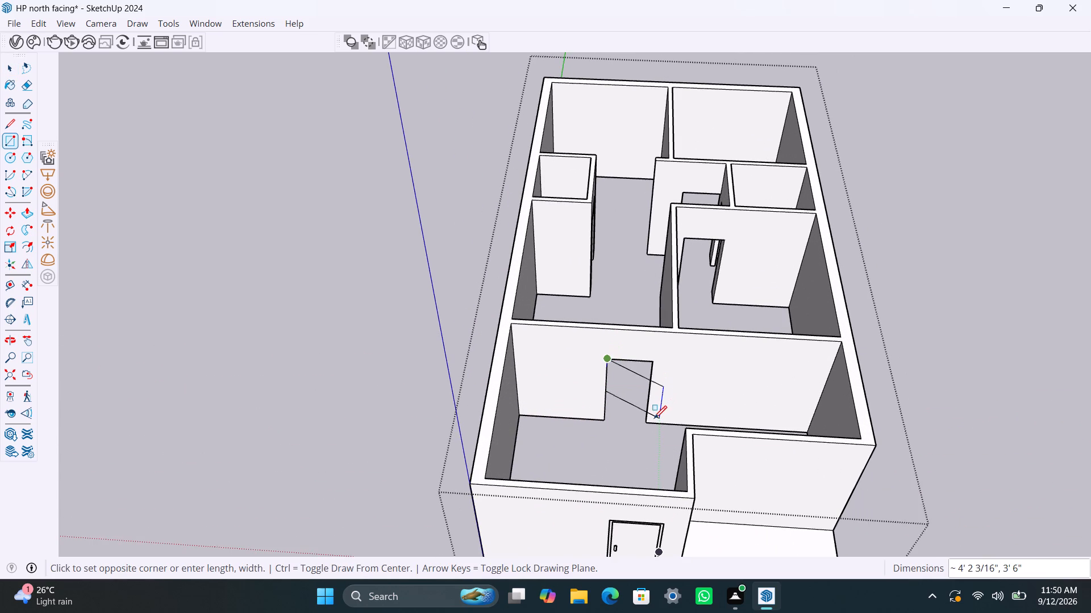
pyautogui.click(650, 422)
pyautogui.press('space')
pyautogui.doubleClick(639, 391)
pyautogui.rightClick(639, 391)
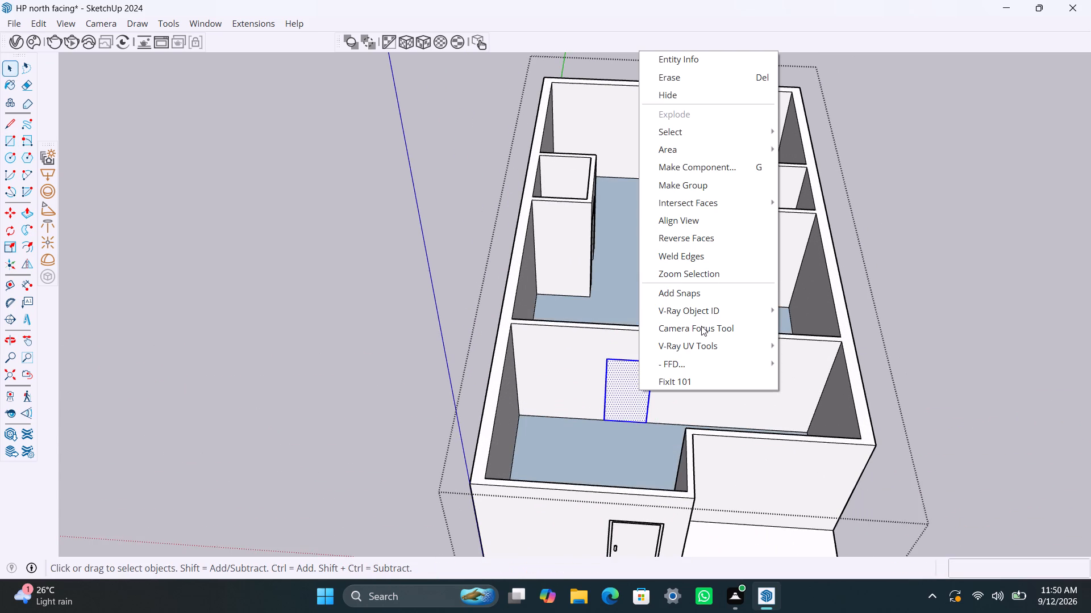
pyautogui.click(706, 189)
# Open the new door group, offset the rectangle's outline 2" inward, and delete the inner face to leave a frame.
pyautogui.doubleClick(636, 367)
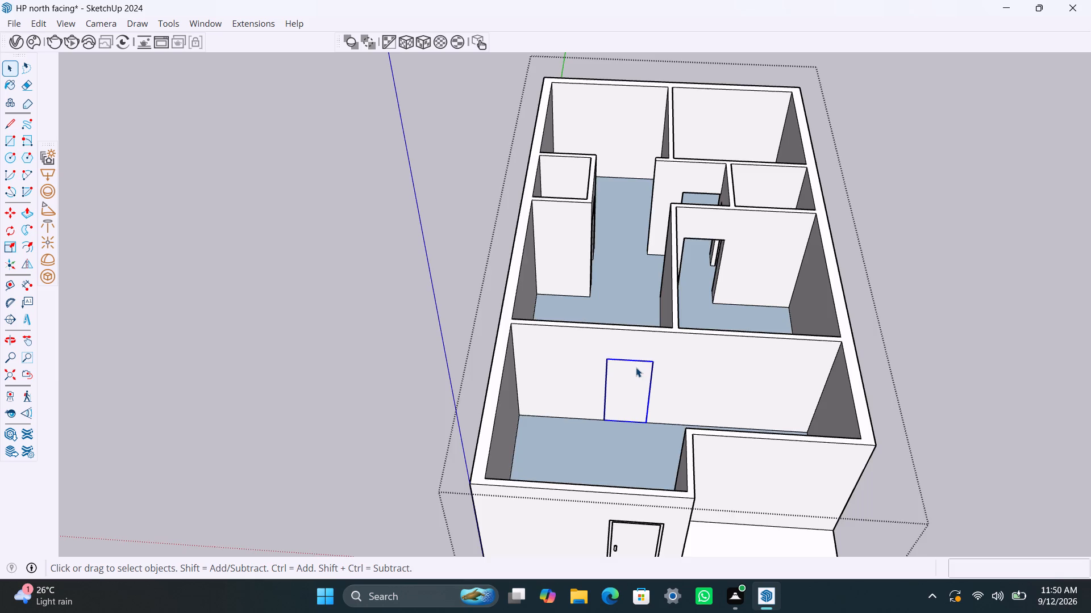
pyautogui.click(630, 374)
pyautogui.press('f')
pyautogui.click(619, 381)
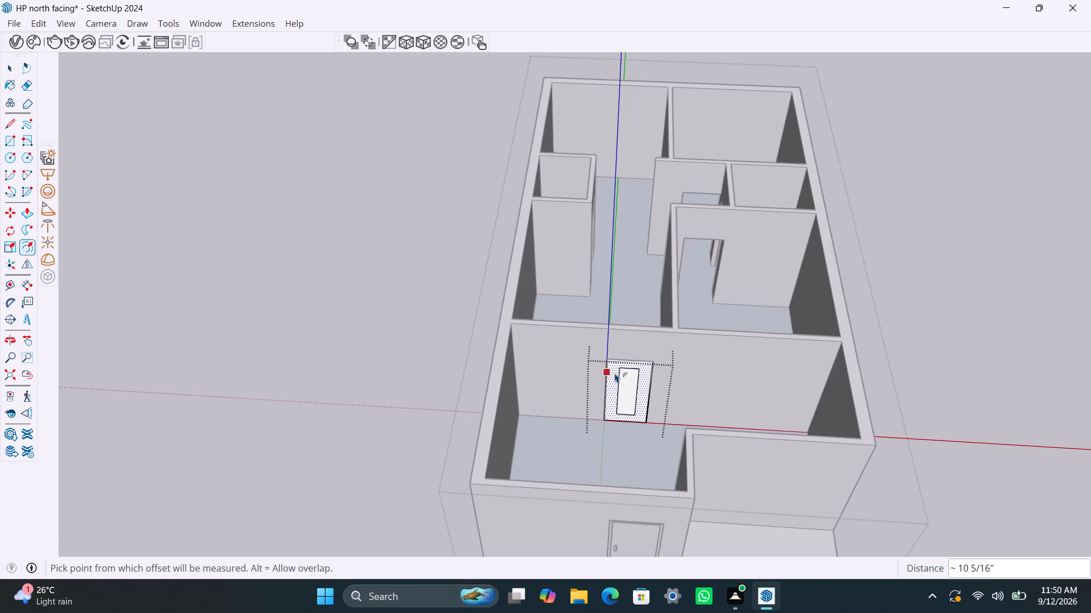
pyautogui.write('2"')
pyautogui.press('Return')
pyautogui.press('space')
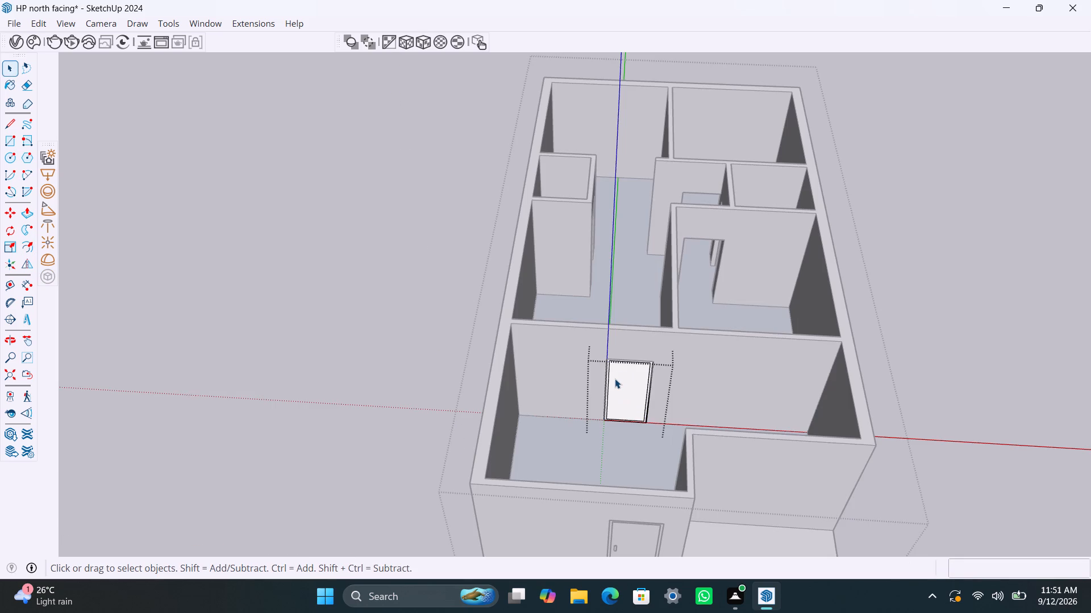
pyautogui.click(627, 386)
pyautogui.press('Delete')
# Push/Pull the partition door's frame face to a thickness of 2.5".
pyautogui.scroll(3, 628, 392)
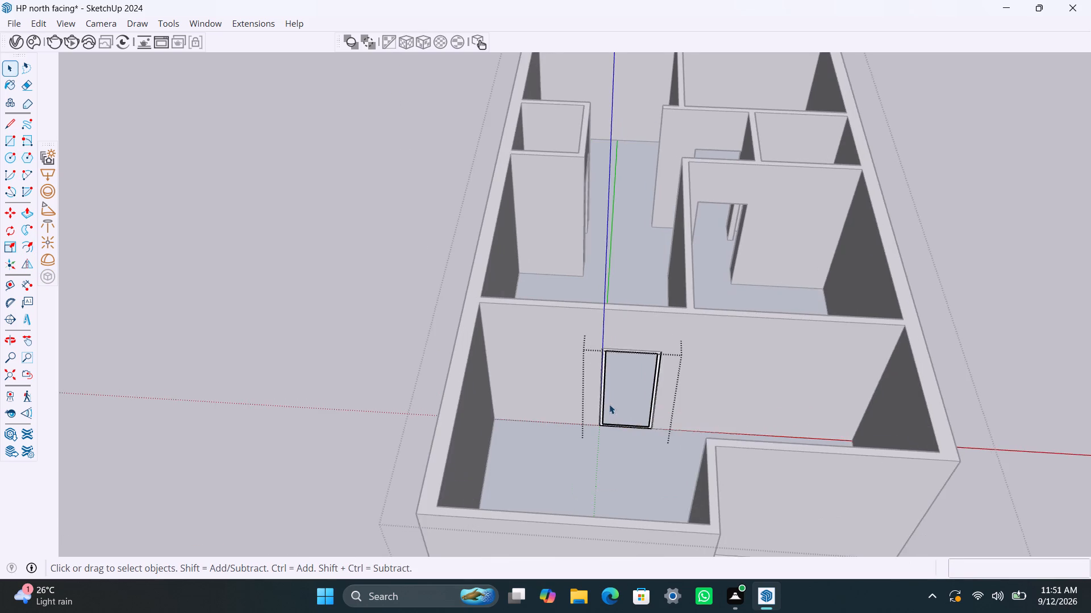
pyautogui.scroll(11, 609, 404)
pyautogui.click(602, 365)
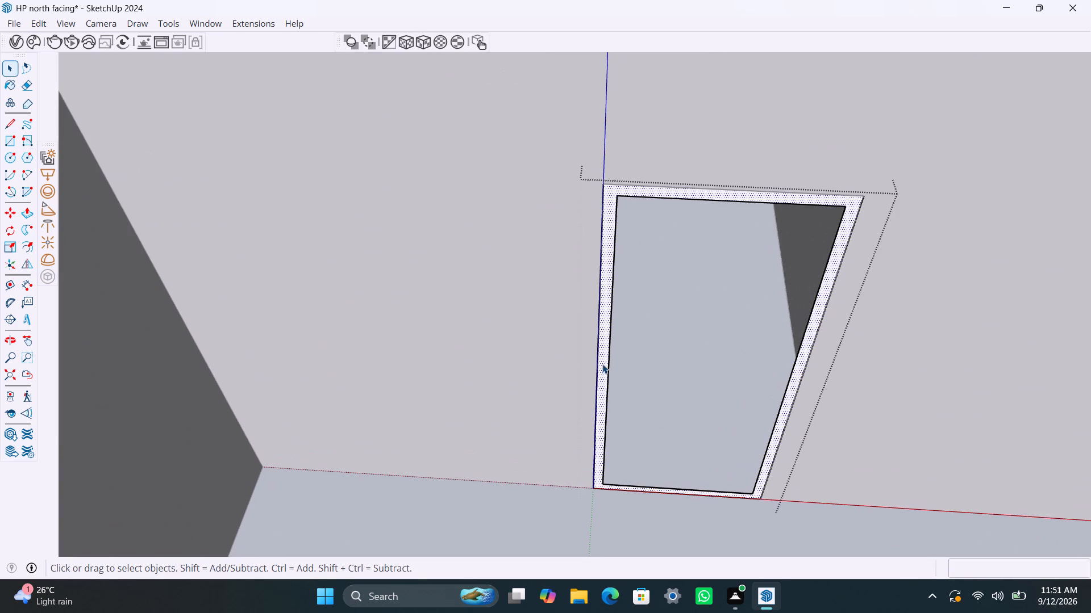
pyautogui.press('p')
pyautogui.click(602, 363)
pyautogui.write('2.5"')
pyautogui.press('Return')
pyautogui.press('space')
# Draw a rectangle across the inside of the partition door's frame and make it a group for the door panel.
pyautogui.press('r')
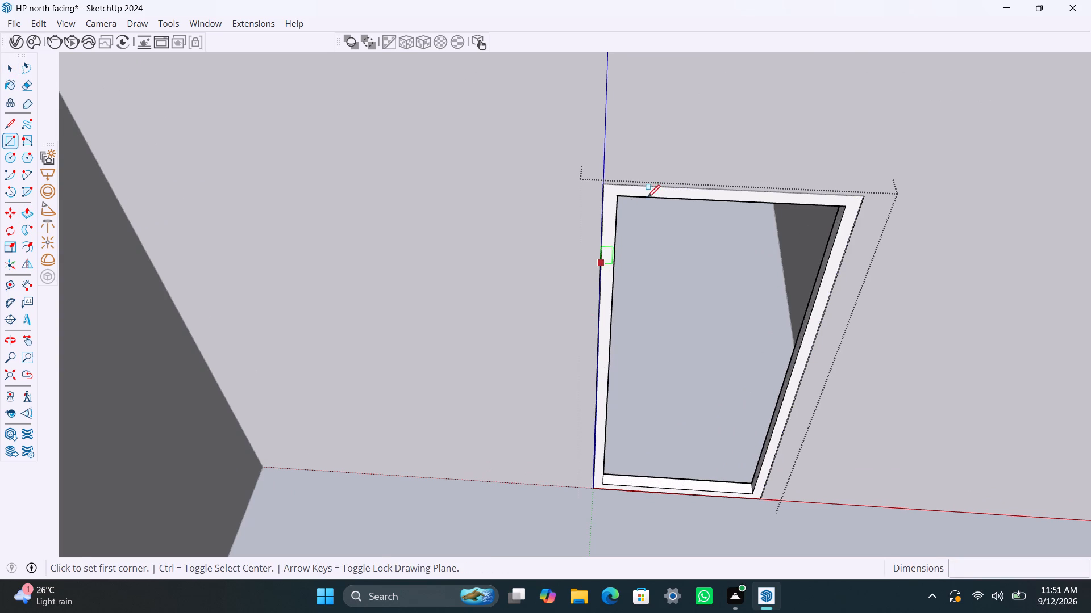
pyautogui.click(613, 199)
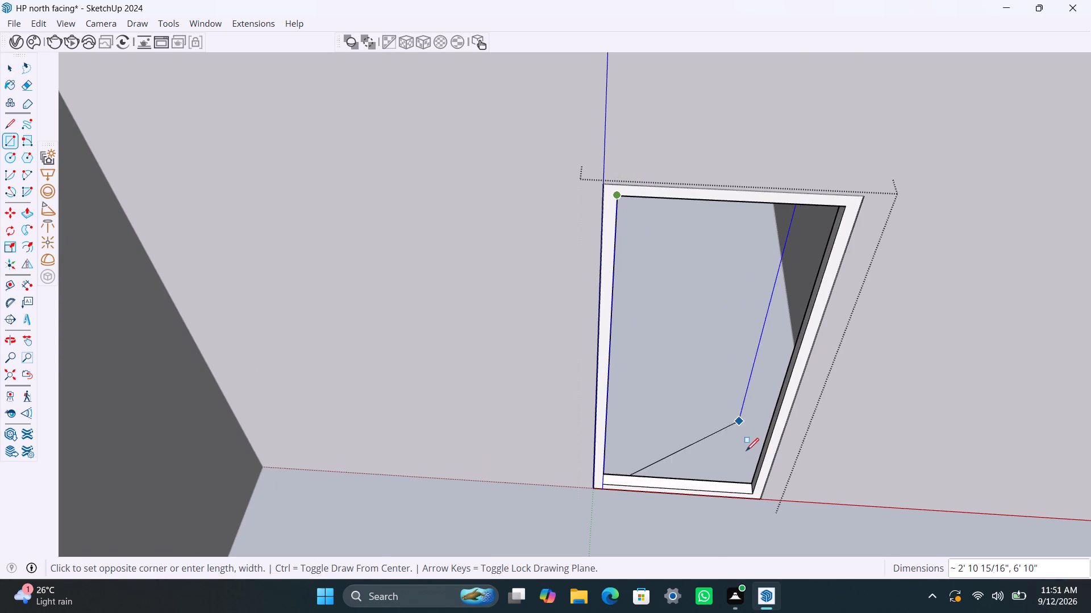
pyautogui.click(747, 491)
pyautogui.press('space')
pyautogui.tripleClick(709, 404)
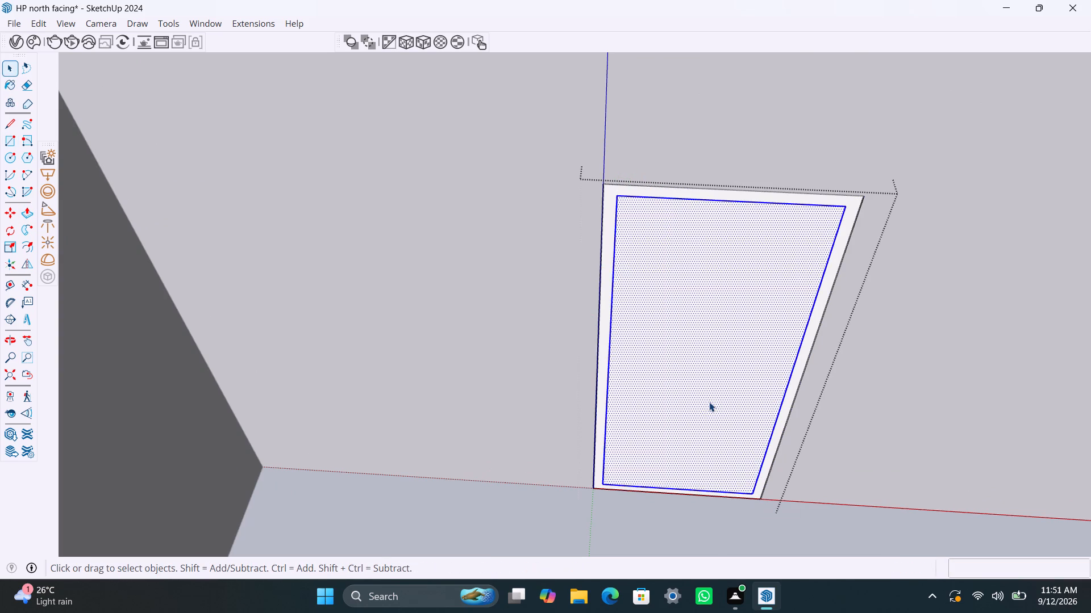
pyautogui.tripleClick(710, 401)
pyautogui.click(710, 401)
pyautogui.doubleClick(713, 398)
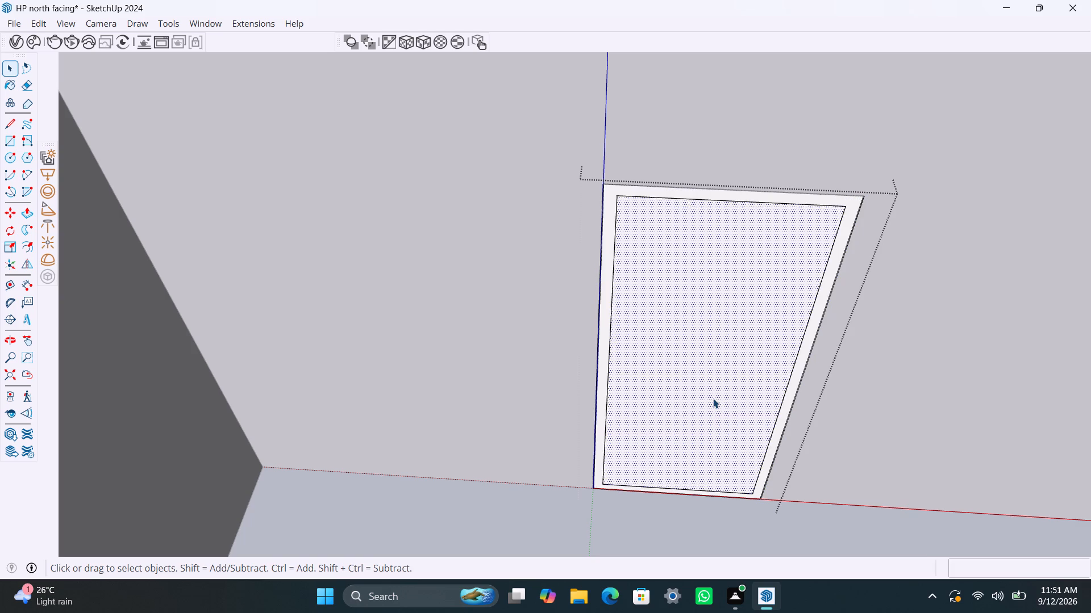
pyautogui.rightClick(713, 400)
pyautogui.click(754, 198)
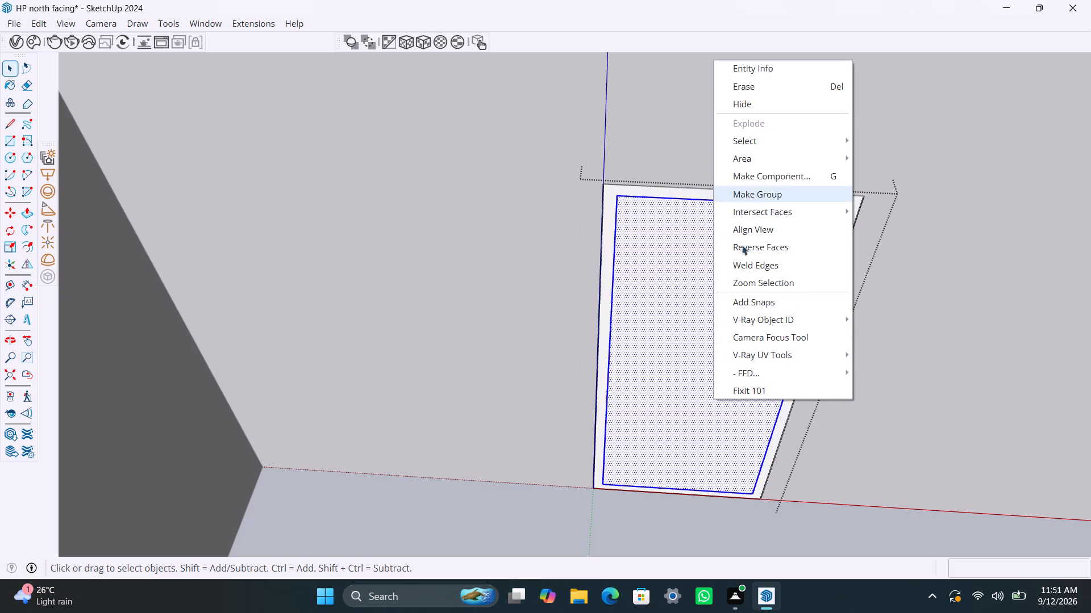
# Open the partition door's panel group and Push/Pull its face to a thickness of 18 mm.
pyautogui.tripleClick(697, 333)
pyautogui.click(694, 333)
pyautogui.press('p')
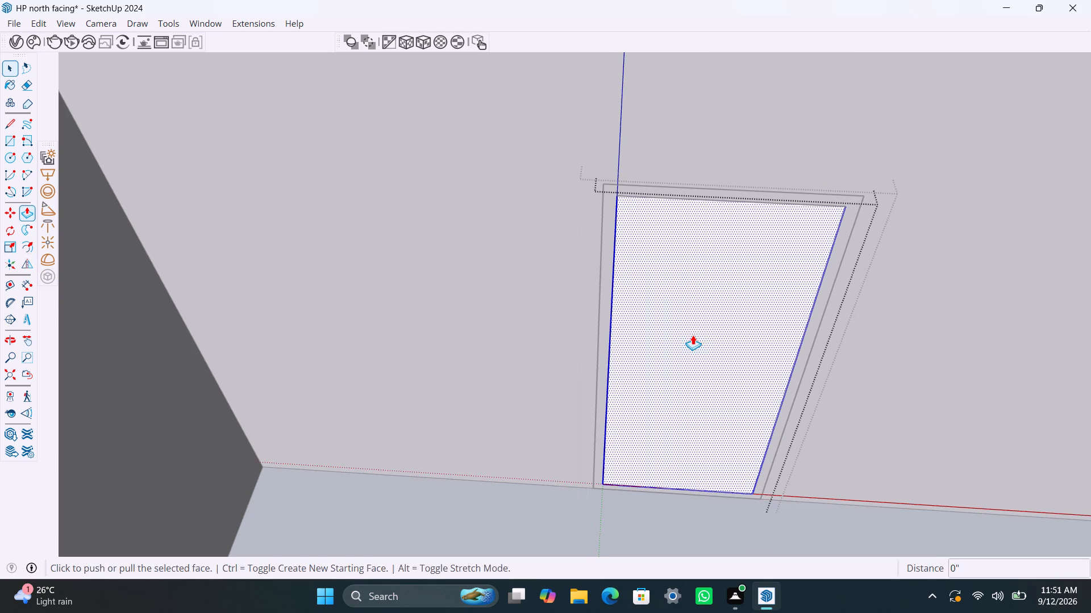
pyautogui.click(693, 335)
pyautogui.write('18mm')
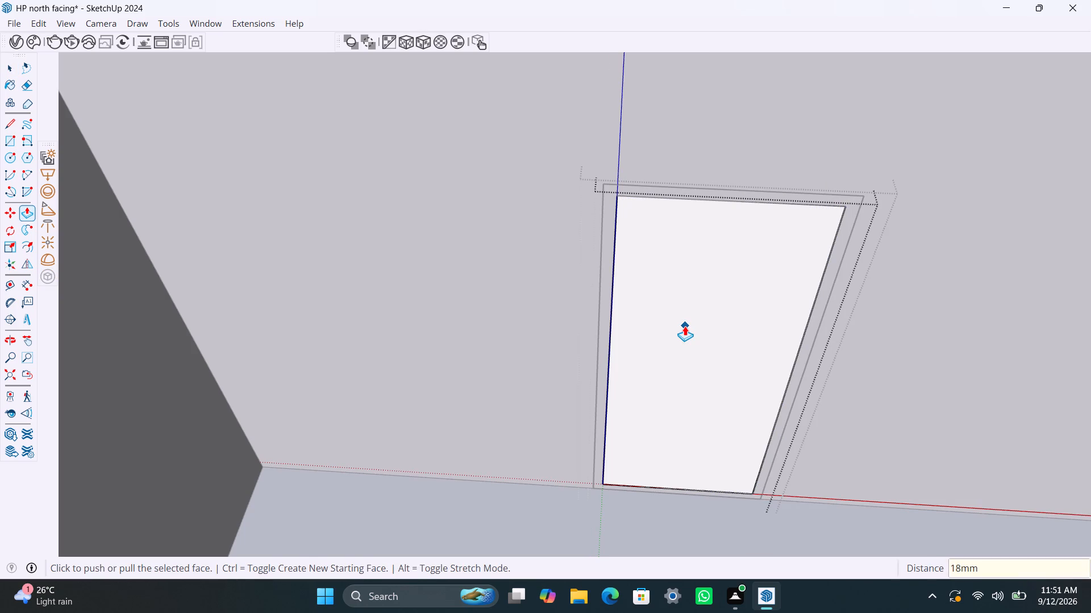
pyautogui.press('Return')
# Draw a handle rectangle about 9 5/16" tall and 2 3/16" wide near the panel's side edge farther from the porch, and group it.
pyautogui.press('r')
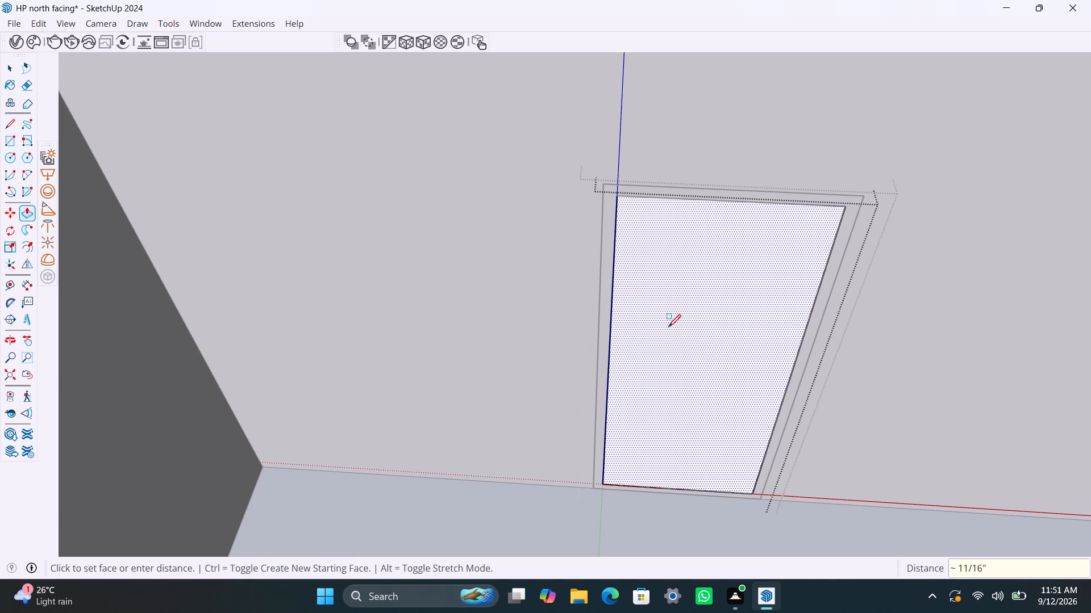
pyautogui.click(627, 342)
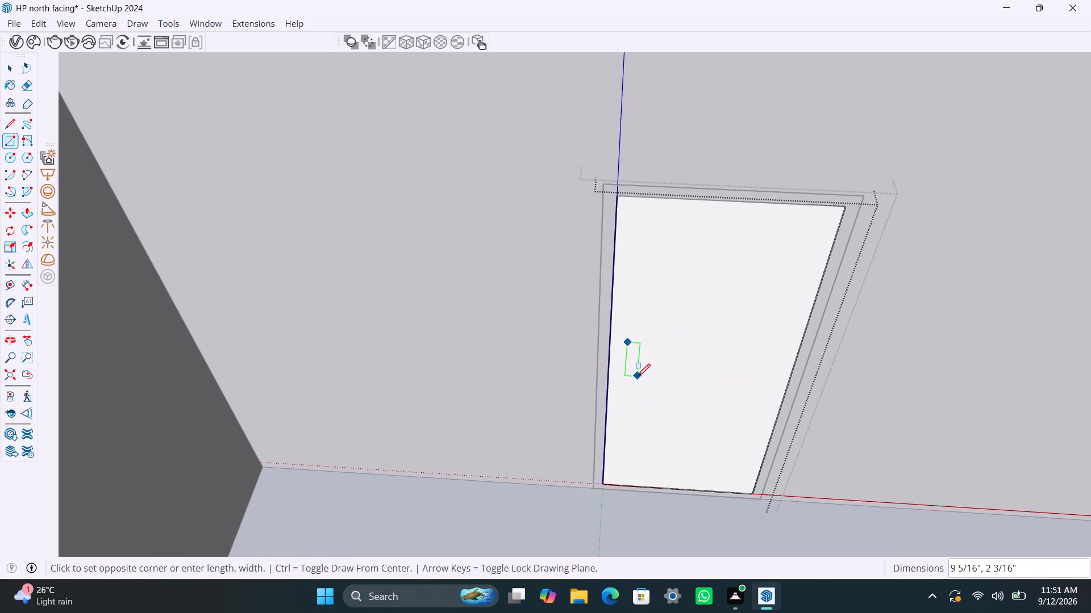
pyautogui.click(638, 376)
pyautogui.press('space')
pyautogui.doubleClick(635, 359)
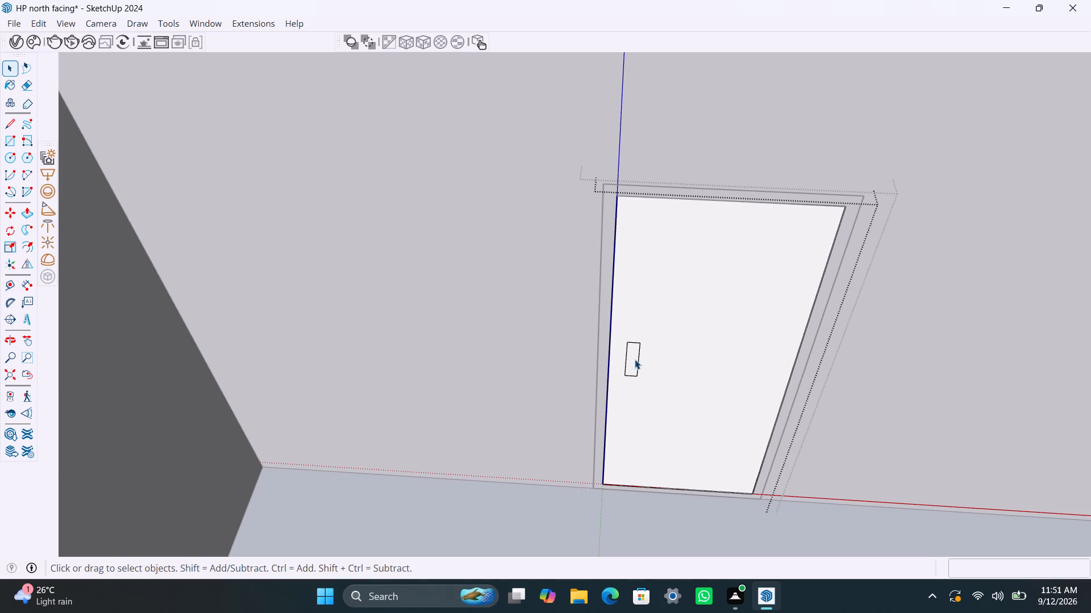
pyautogui.rightClick(635, 359)
pyautogui.click(667, 143)
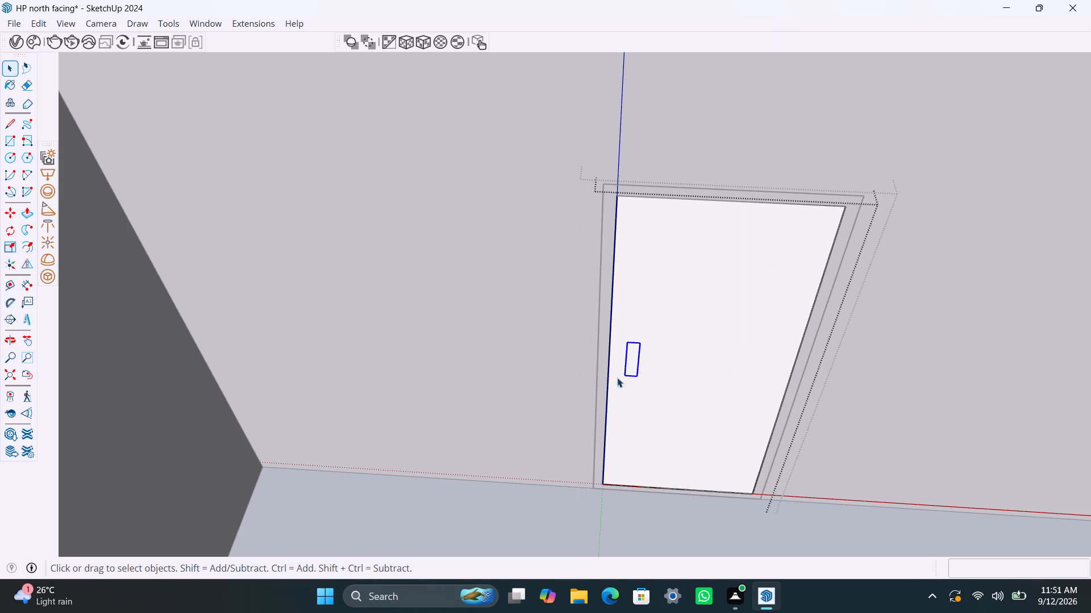
# Open the partition door's handle group, Push/Pull its face out 0.5", and close the door groups.
pyautogui.tripleClick(636, 366)
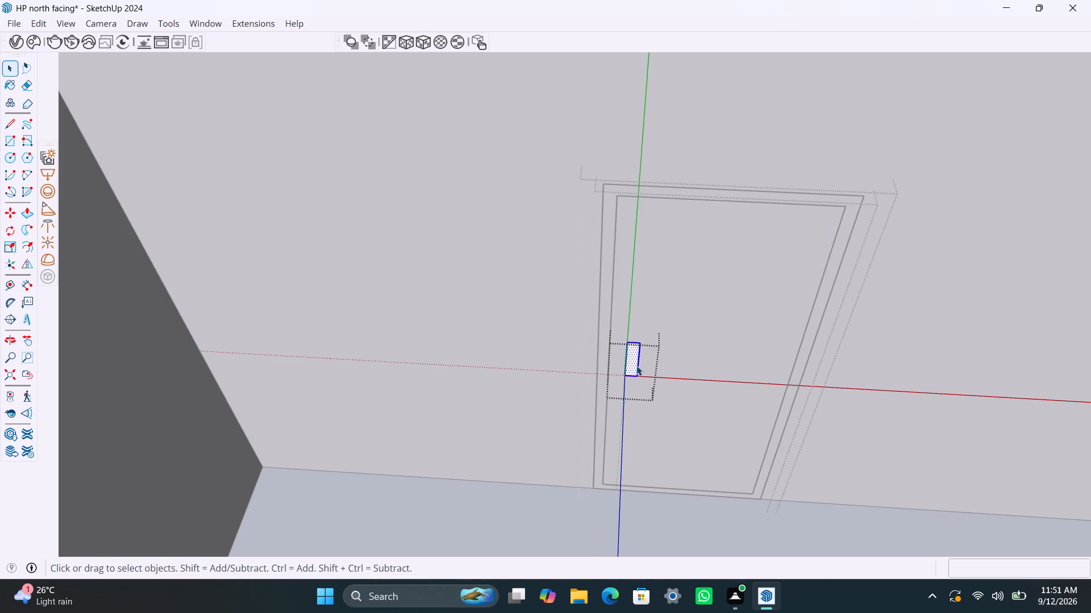
pyautogui.press('p')
pyautogui.click(636, 366)
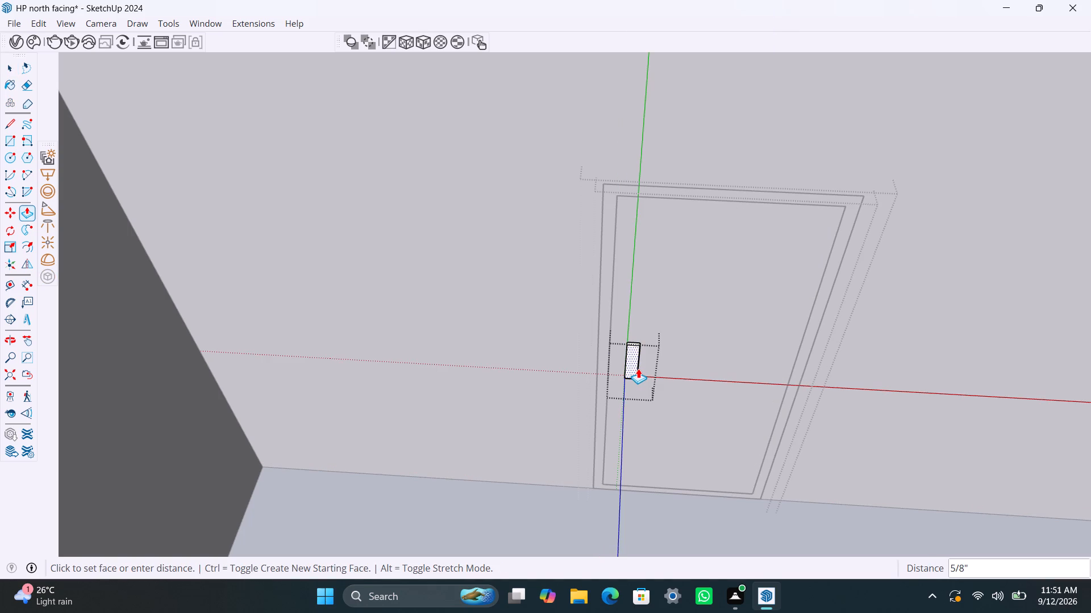
pyautogui.write('0.')
pyautogui.write('5"')
pyautogui.press('Return')
pyautogui.press('space')
pyautogui.moveTo(541, 293); pyautogui.dragTo(547, 291)
pyautogui.moveTo(553, 291); pyautogui.dragTo(558, 282)
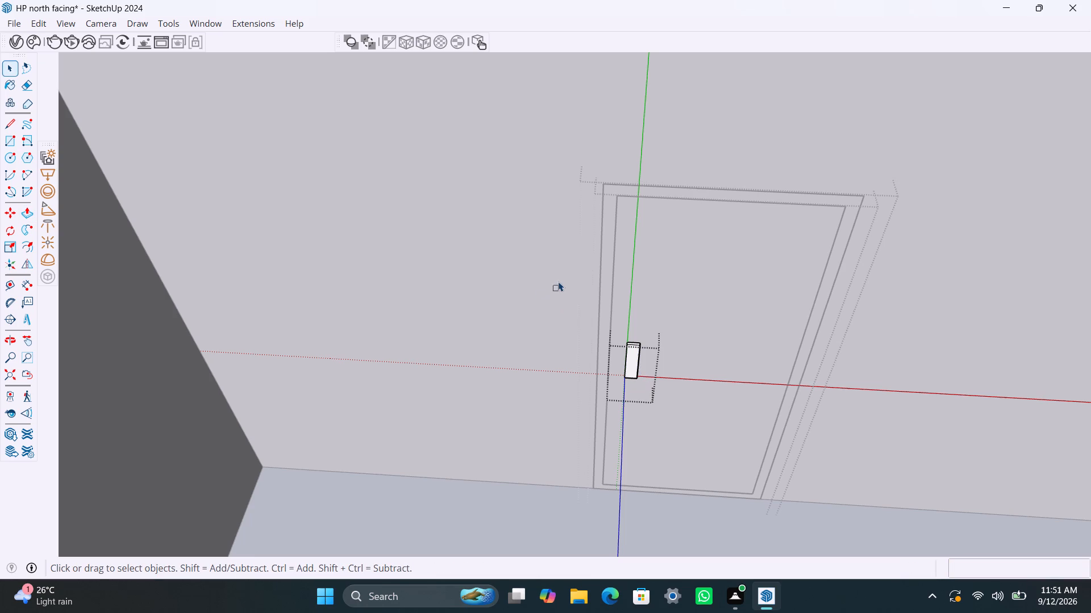
pyautogui.moveTo(558, 282); pyautogui.dragTo(558, 282)
pyautogui.click(558, 282)
pyautogui.moveTo(564, 277); pyautogui.dragTo(563, 269)
pyautogui.click(563, 269)
pyautogui.scroll(-12, 560, 266)
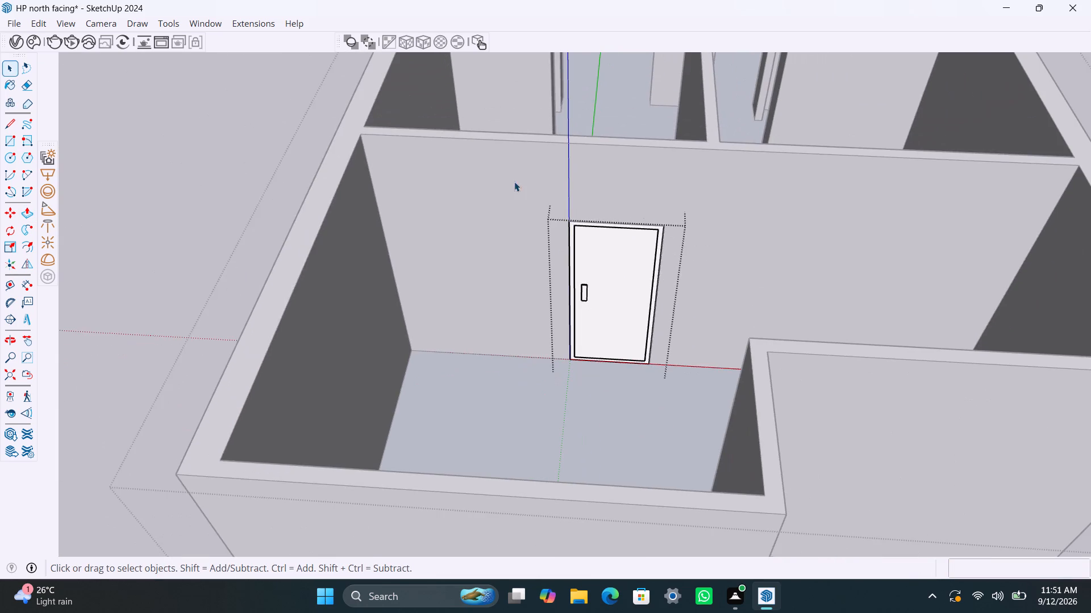
pyautogui.scroll(-4, 514, 184)
pyautogui.moveTo(569, 203); pyautogui.dragTo(569, 384, button='middle')
pyautogui.click(948, 254)
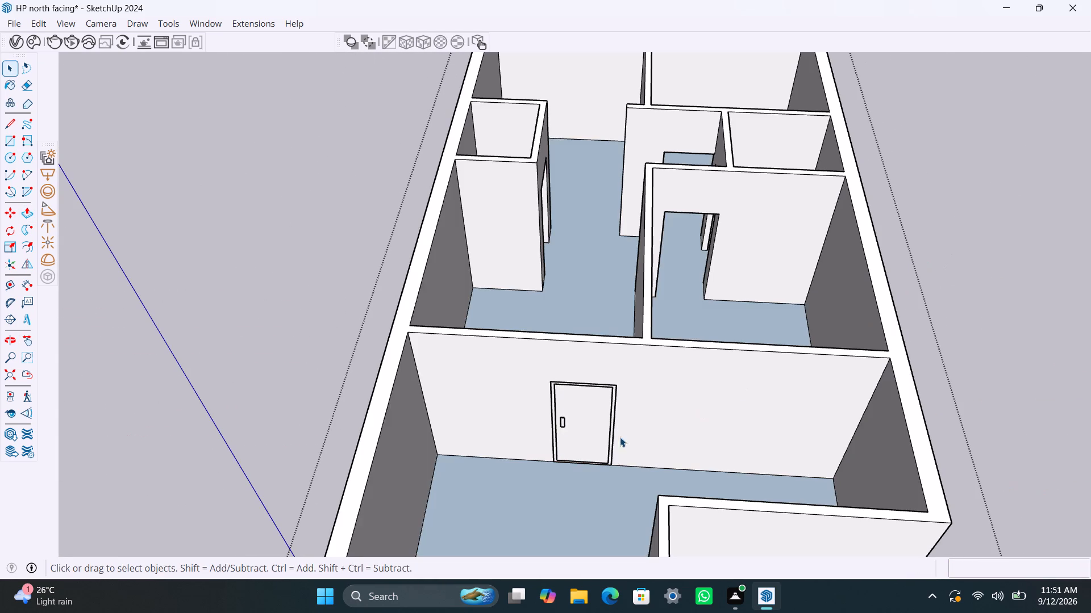
# Delete the floor face of the front room and the connected floor face of the hall and rooms behind it.
pyautogui.click(616, 502)
pyautogui.press('Delete')
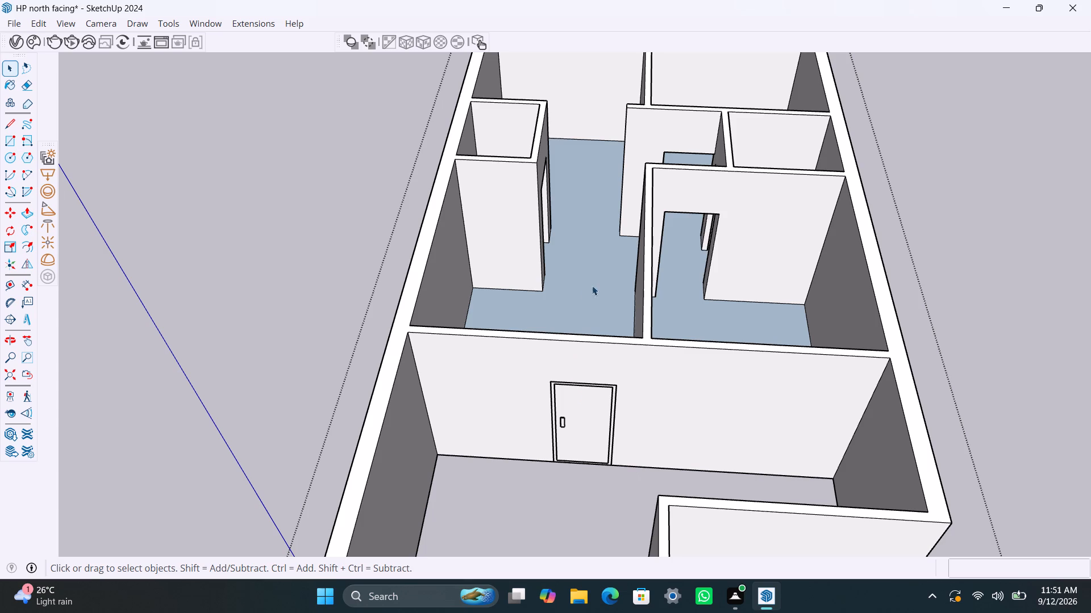
pyautogui.click(592, 283)
pyautogui.click(597, 300)
pyautogui.press('Delete')
# Draw a 3' by 7' rectangle across the doorway of the room beyond the partition, next to the hall, and group it.
pyautogui.scroll(-3, 511, 229)
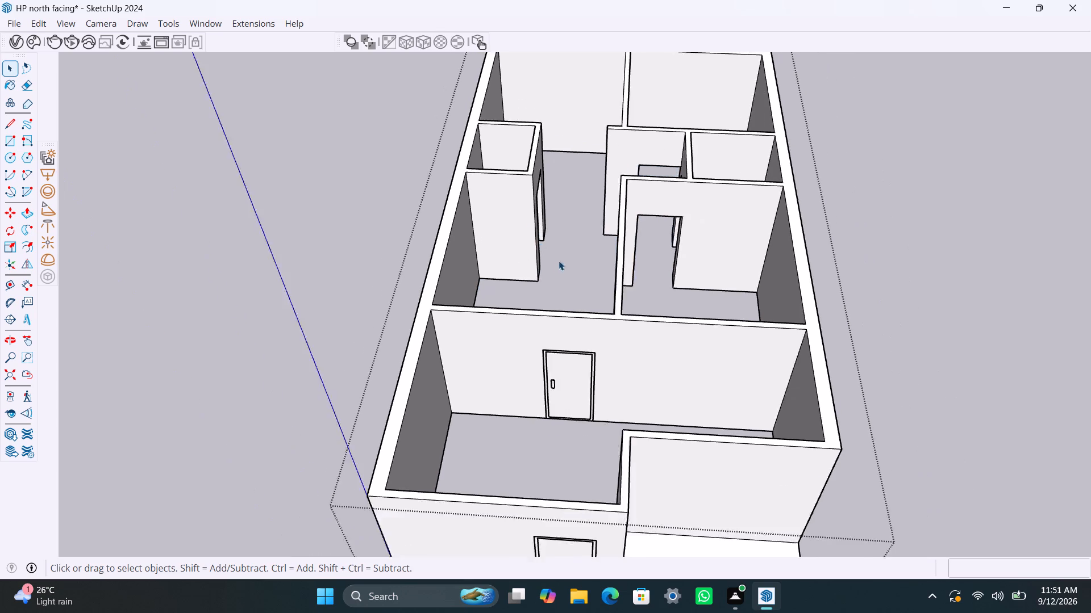
pyautogui.scroll(3, 571, 273)
pyautogui.scroll(4, 653, 226)
pyautogui.press('r')
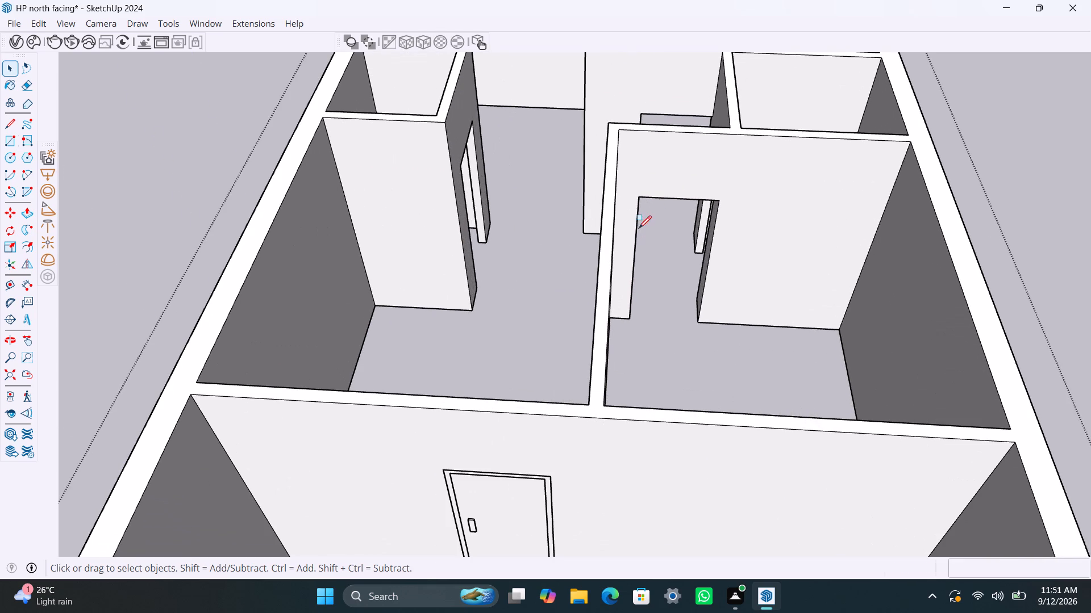
pyautogui.moveTo(643, 197); pyautogui.dragTo(649, 216)
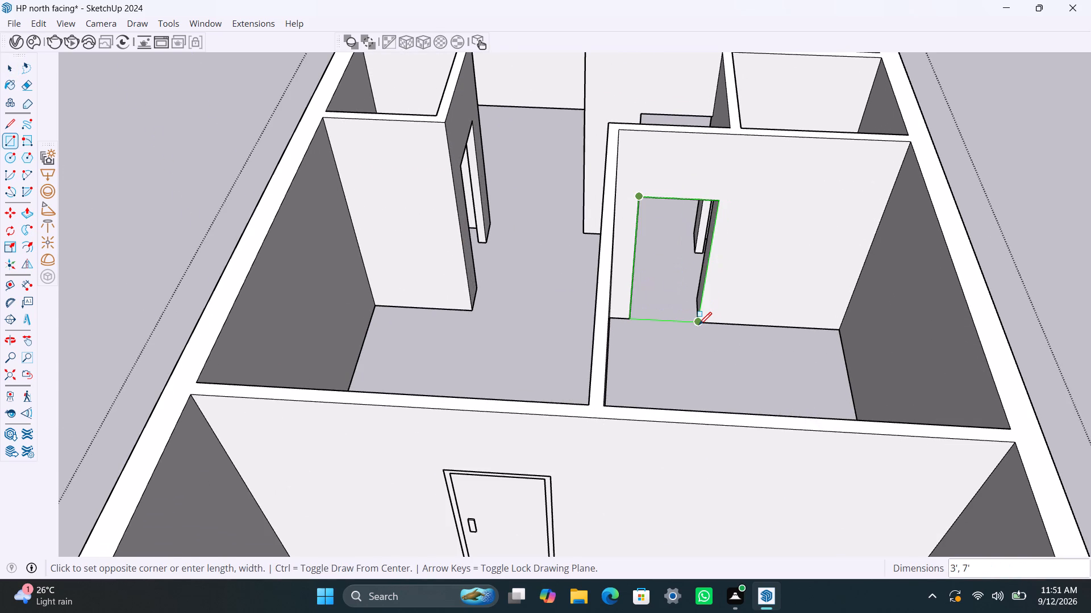
pyautogui.click(698, 325)
pyautogui.press('space')
pyautogui.doubleClick(673, 293)
pyautogui.rightClick(668, 292)
pyautogui.click(619, 274)
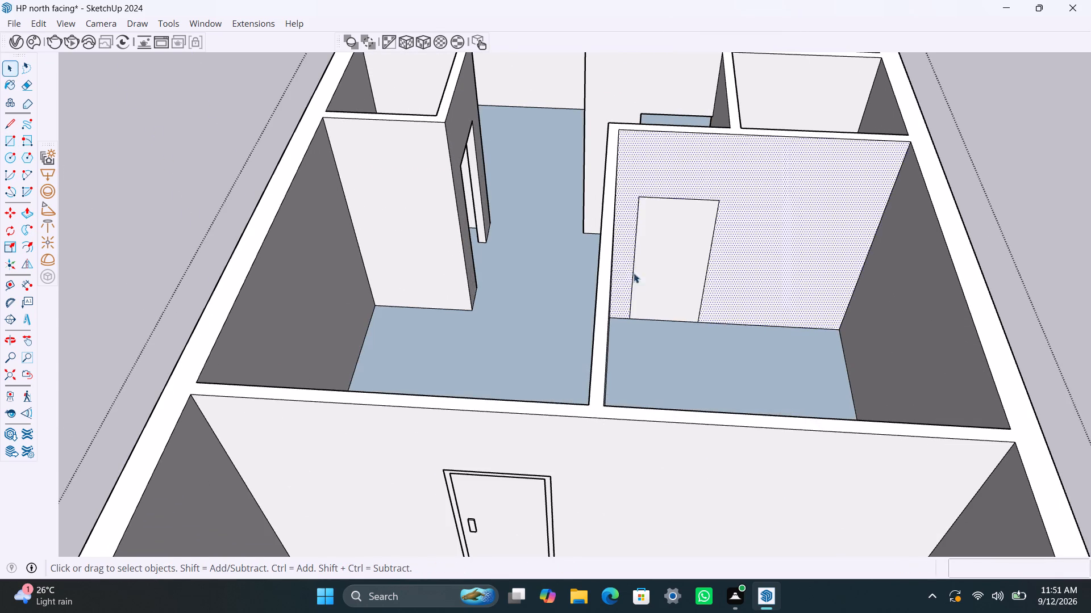
pyautogui.doubleClick(657, 263)
pyautogui.click(657, 259)
pyautogui.rightClick(658, 259)
pyautogui.click(685, 392)
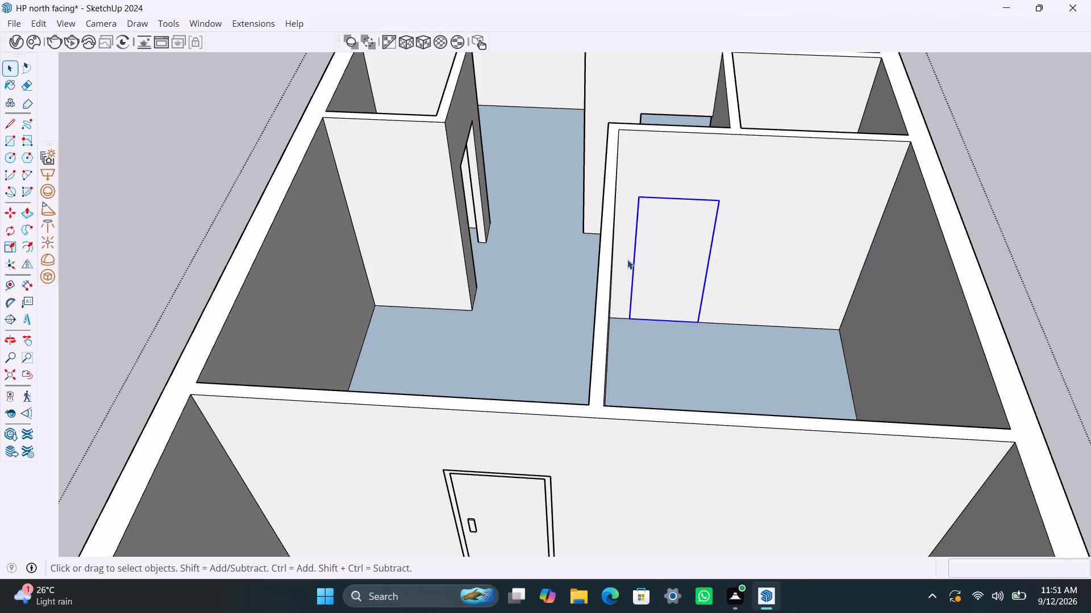
# Open the new door group, offset its outline inward 2", and delete the inner face to leave a frame.
pyautogui.doubleClick(668, 254)
pyautogui.click(661, 253)
pyautogui.press('f')
pyautogui.click(657, 242)
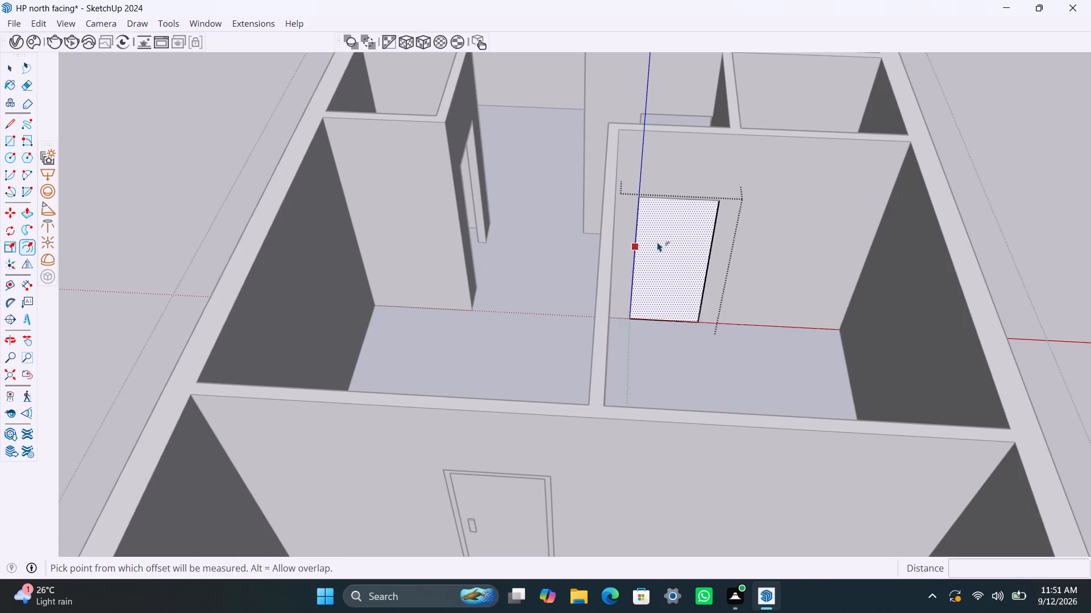
pyautogui.write('2"')
pyautogui.press('Return')
pyautogui.press('space')
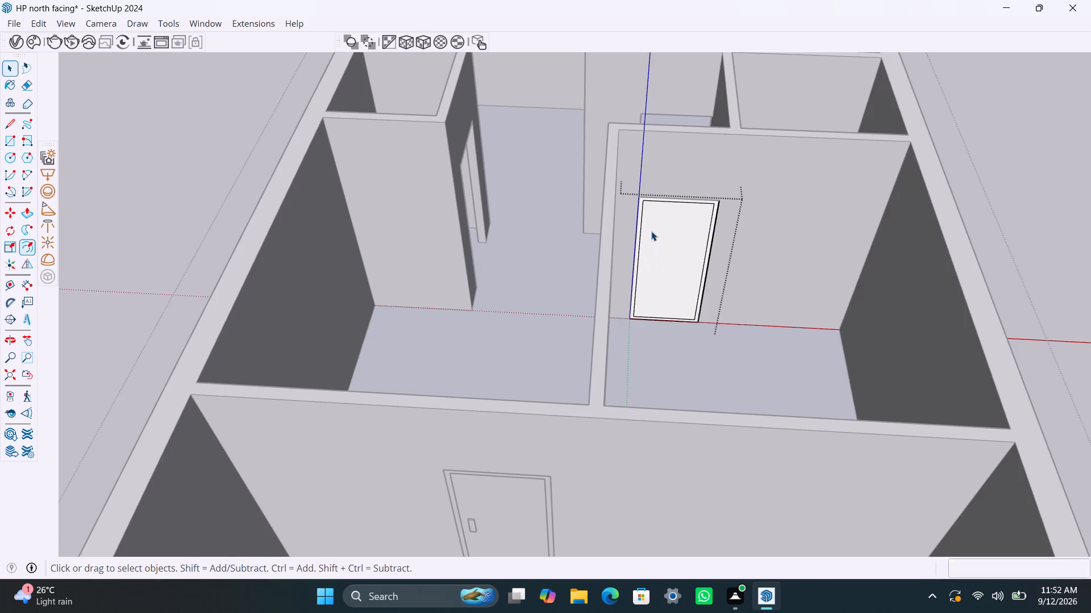
pyautogui.click(663, 247)
pyautogui.press('Delete')
# Push/Pull the room door's frame face to a depth of 2.5".
pyautogui.scroll(3, 636, 270)
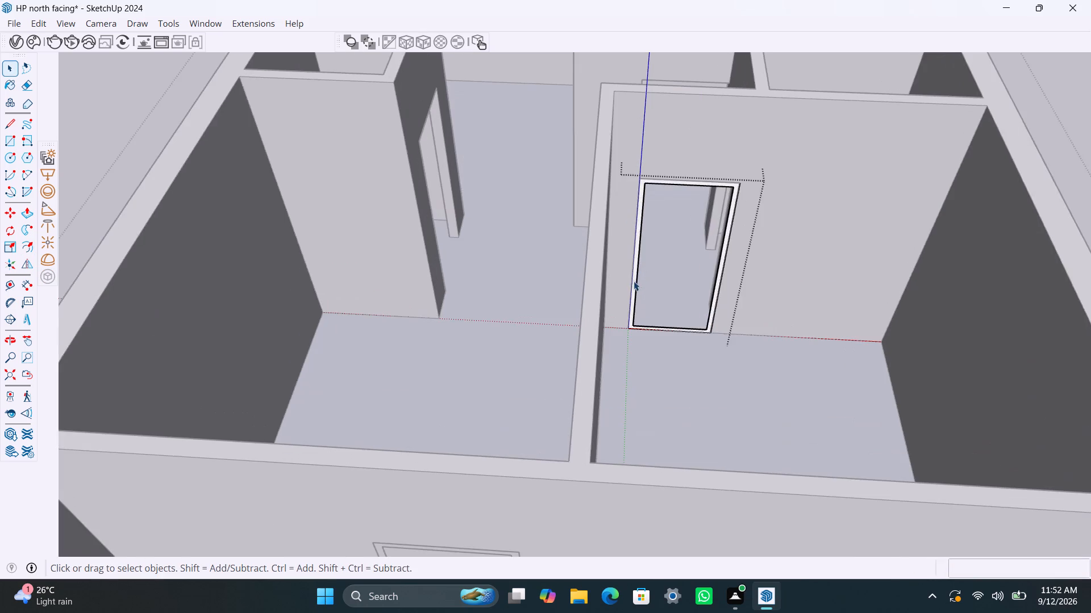
pyautogui.scroll(4, 634, 281)
pyautogui.scroll(2, 644, 215)
pyautogui.click(639, 203)
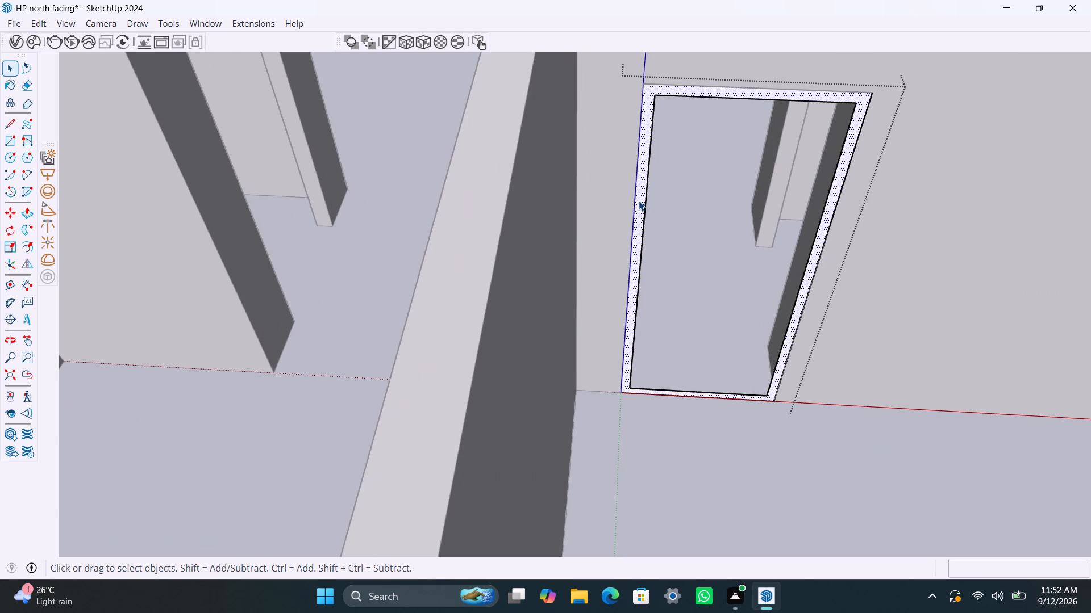
pyautogui.press('p')
pyautogui.click(640, 201)
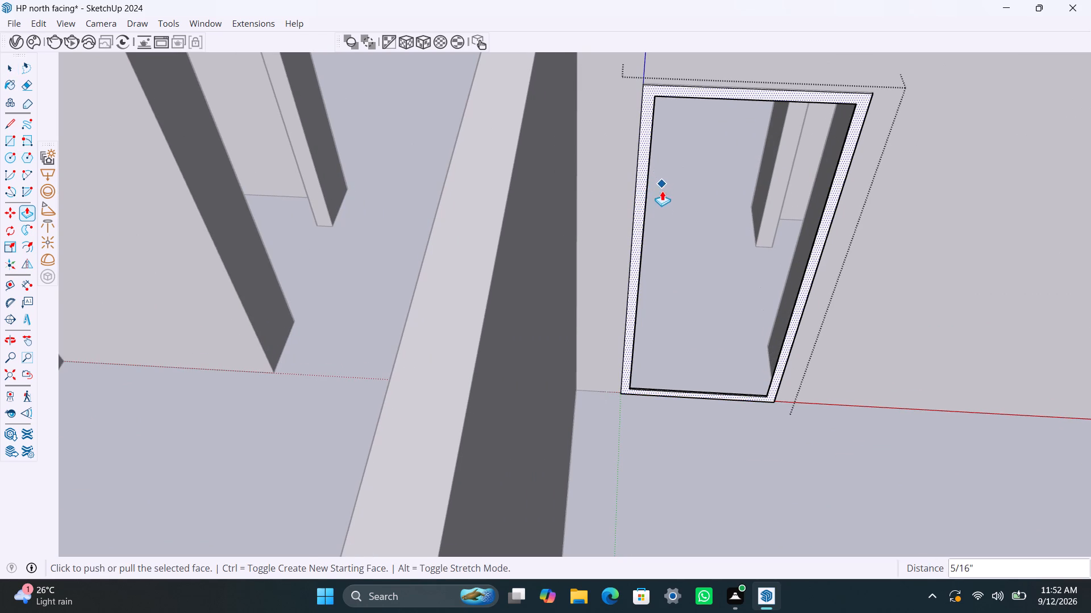
pyautogui.hotkey('ctrl', 'z')
pyautogui.click(636, 271)
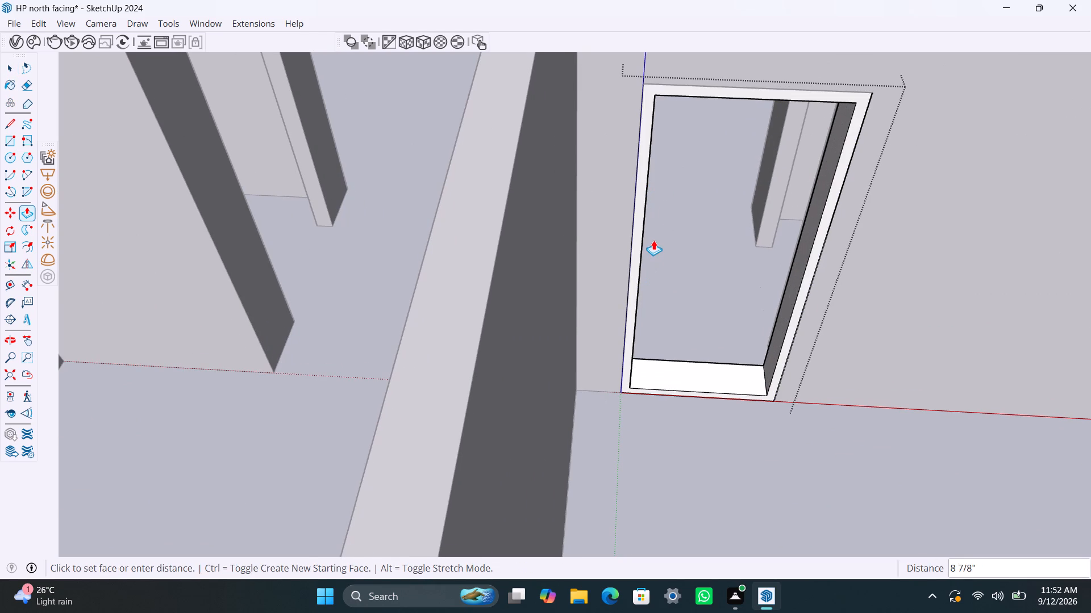
pyautogui.write('2.5"')
pyautogui.press('Return')
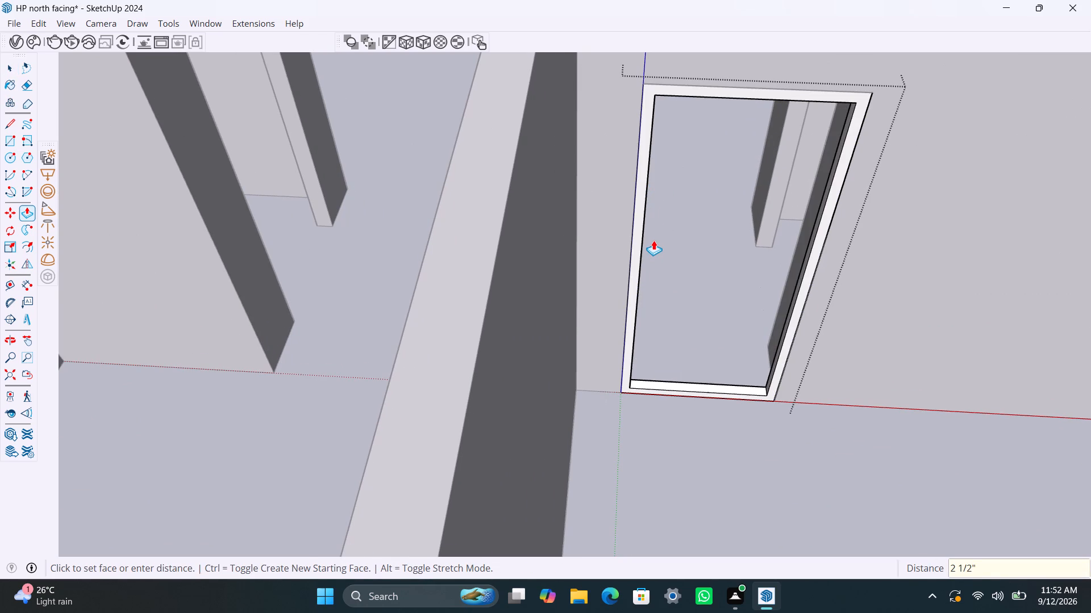
pyautogui.press('space')
# Draw a rectangle across the inside of the room door's frame and make it a group for the door panel.
pyautogui.press('r')
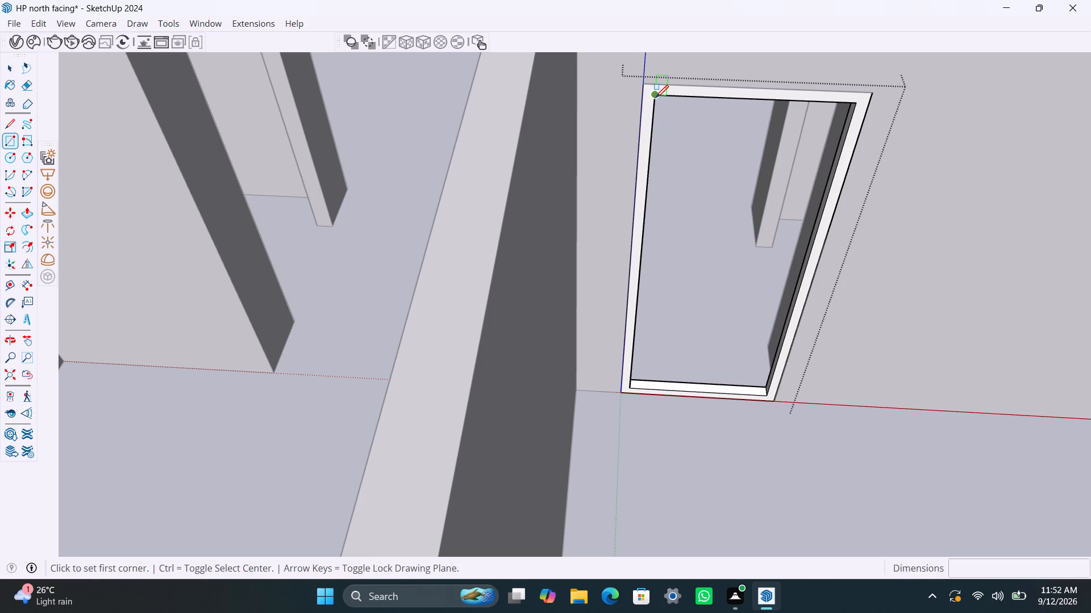
pyautogui.click(656, 98)
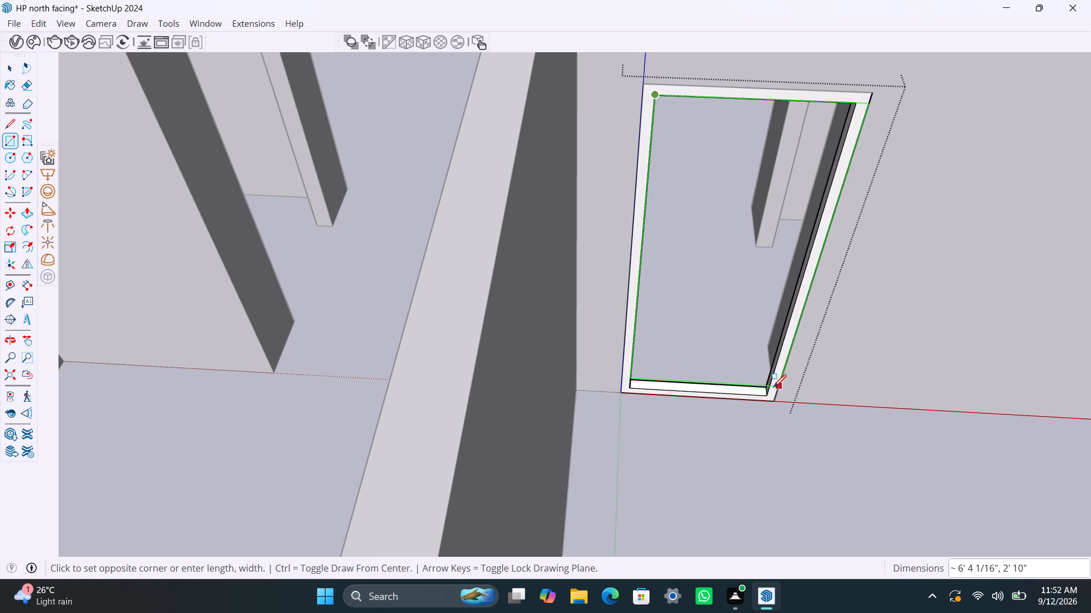
pyautogui.click(773, 389)
pyautogui.press('space')
pyautogui.doubleClick(751, 331)
pyautogui.moveTo(751, 333); pyautogui.dragTo(746, 342, button='right')
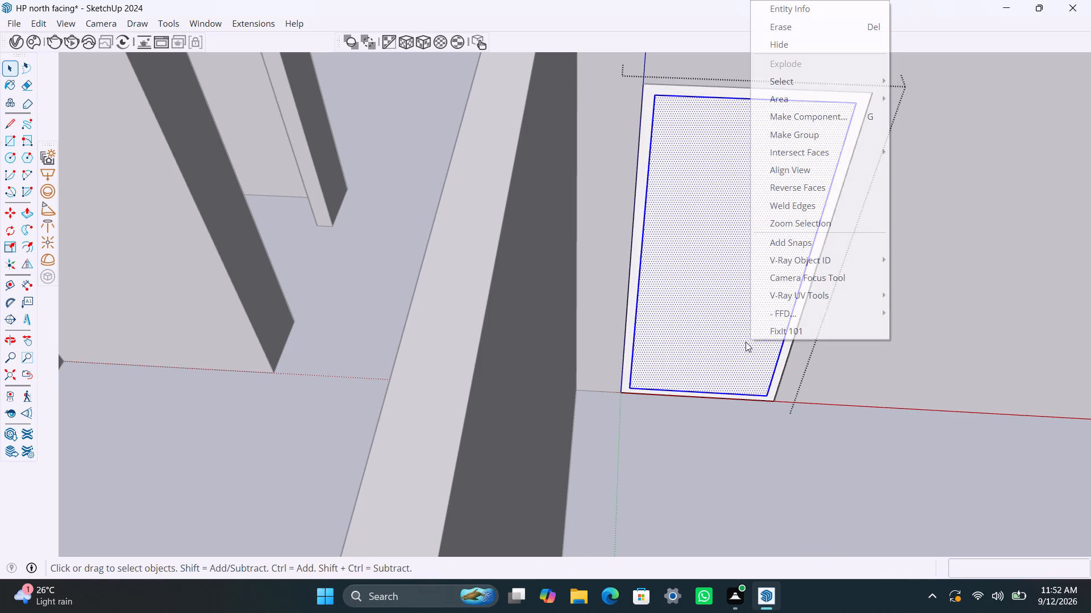
pyautogui.moveTo(746, 342); pyautogui.dragTo(745, 343, button='right')
pyautogui.click(825, 131)
# Open the room door's panel group and Push/Pull its face to a thickness of 18 mm.
pyautogui.click(727, 262)
pyautogui.doubleClick(722, 260)
pyautogui.click(718, 259)
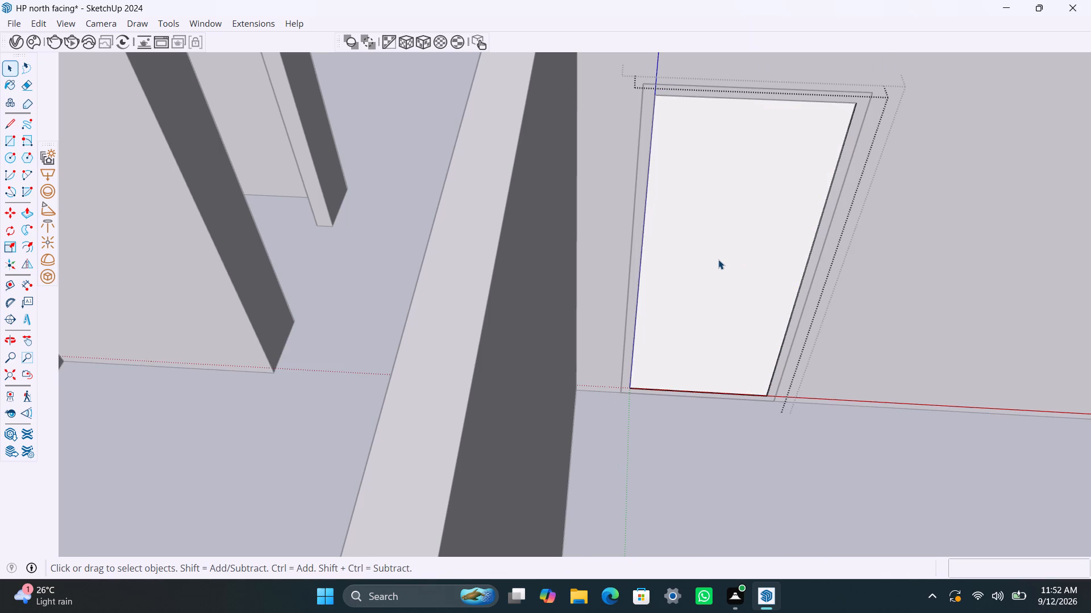
pyautogui.click(718, 267)
pyautogui.press('p')
pyautogui.moveTo(719, 270); pyautogui.dragTo(713, 260)
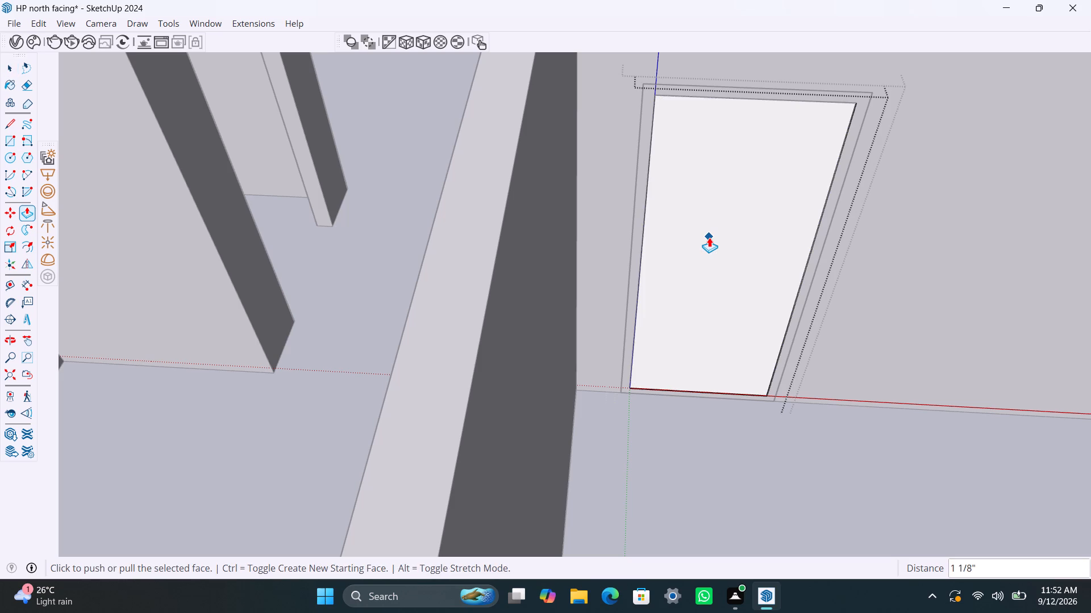
pyautogui.write('18mm')
pyautogui.press('Return')
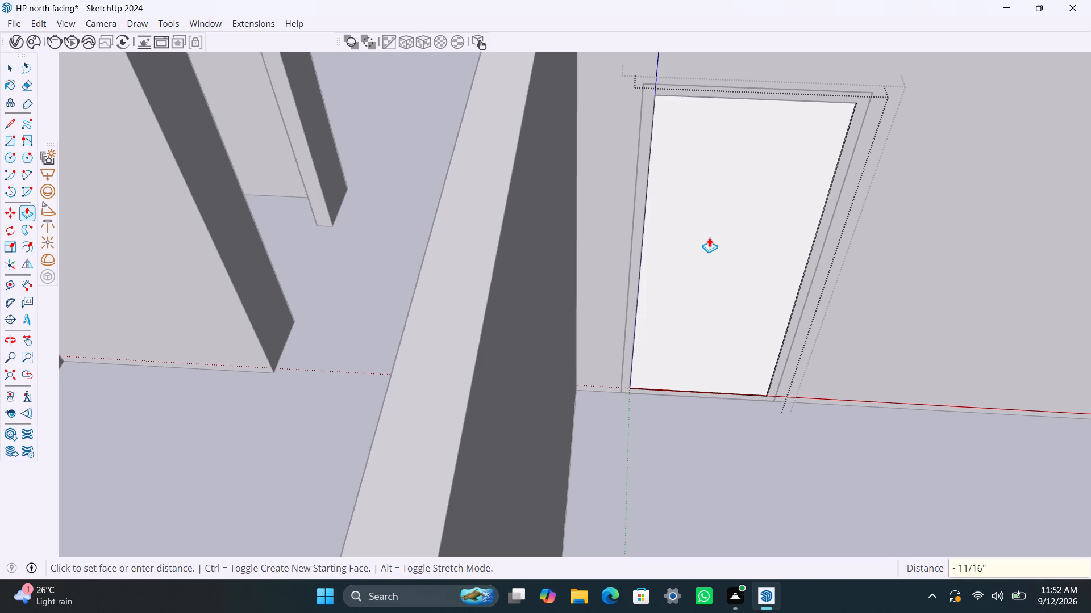
# Draw a small upright handle rectangle near the panel's edge closest to the hall's dividing wall, and group it.
pyautogui.press('r')
pyautogui.click(659, 249)
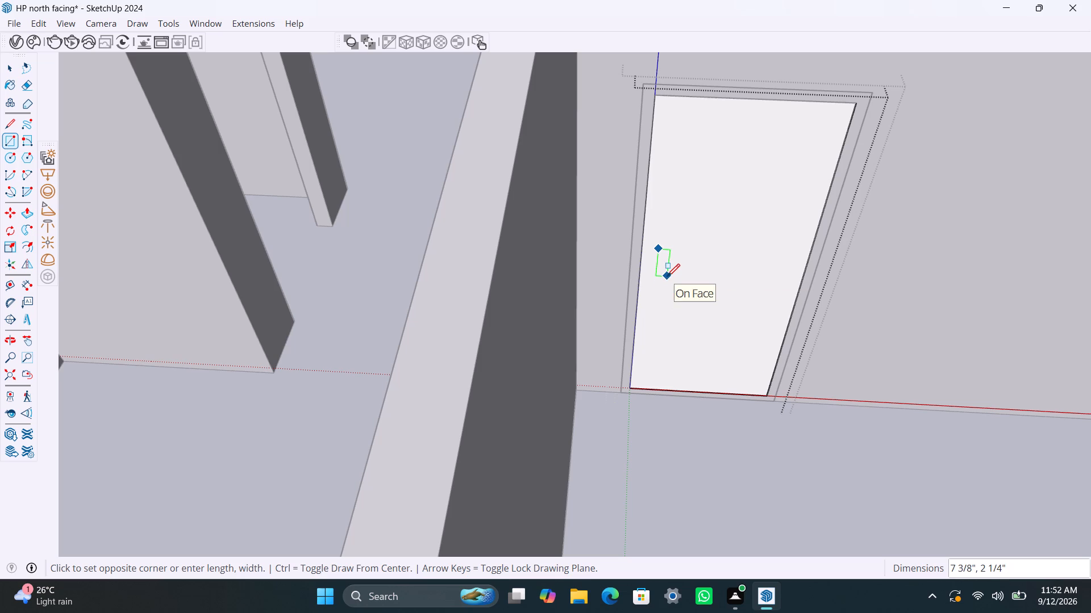
pyautogui.click(667, 284)
pyautogui.press('space')
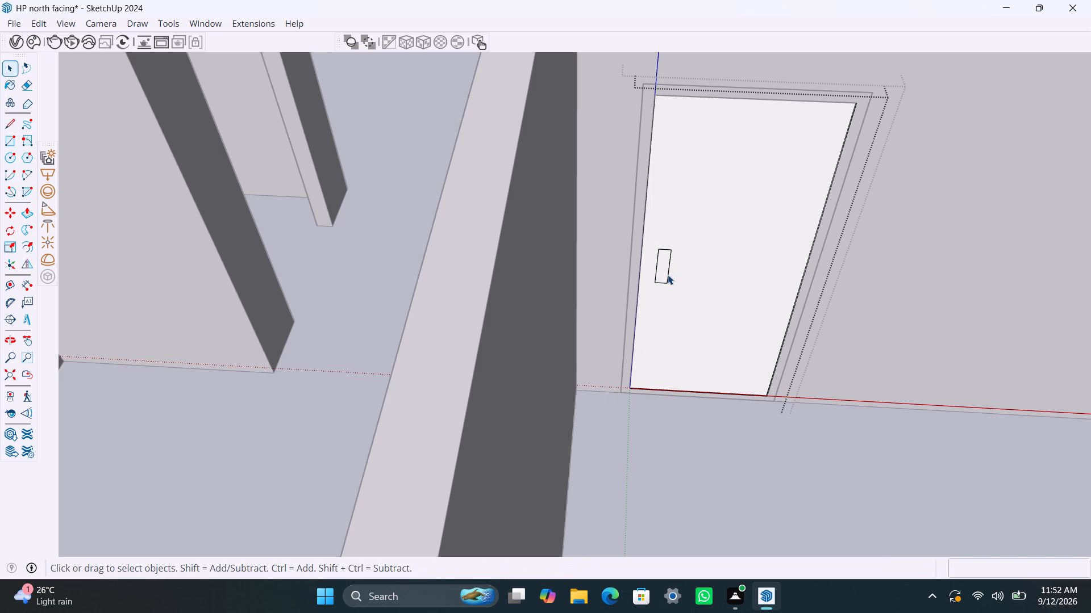
pyautogui.click(665, 263)
pyautogui.doubleClick(662, 263)
pyautogui.tripleClick(664, 259)
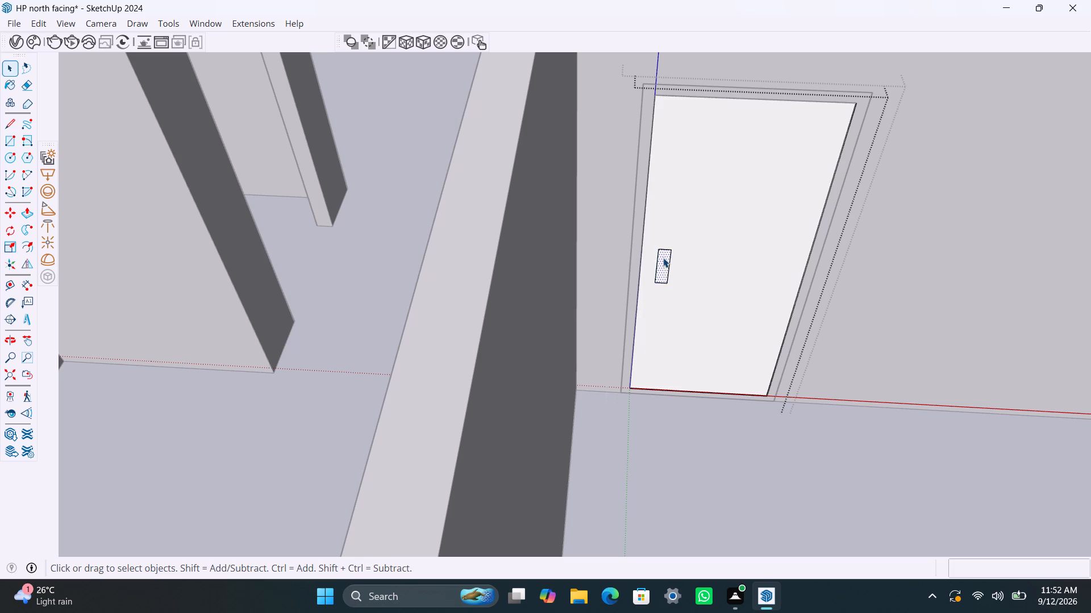
pyautogui.rightClick(661, 257)
pyautogui.click(647, 233)
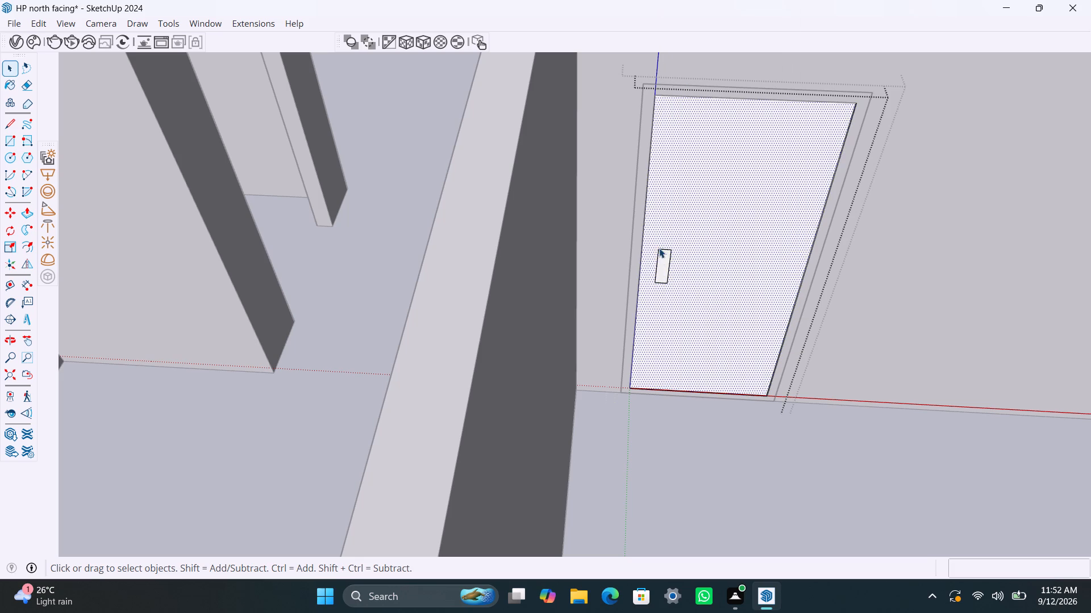
pyautogui.doubleClick(659, 257)
pyautogui.doubleClick(661, 262)
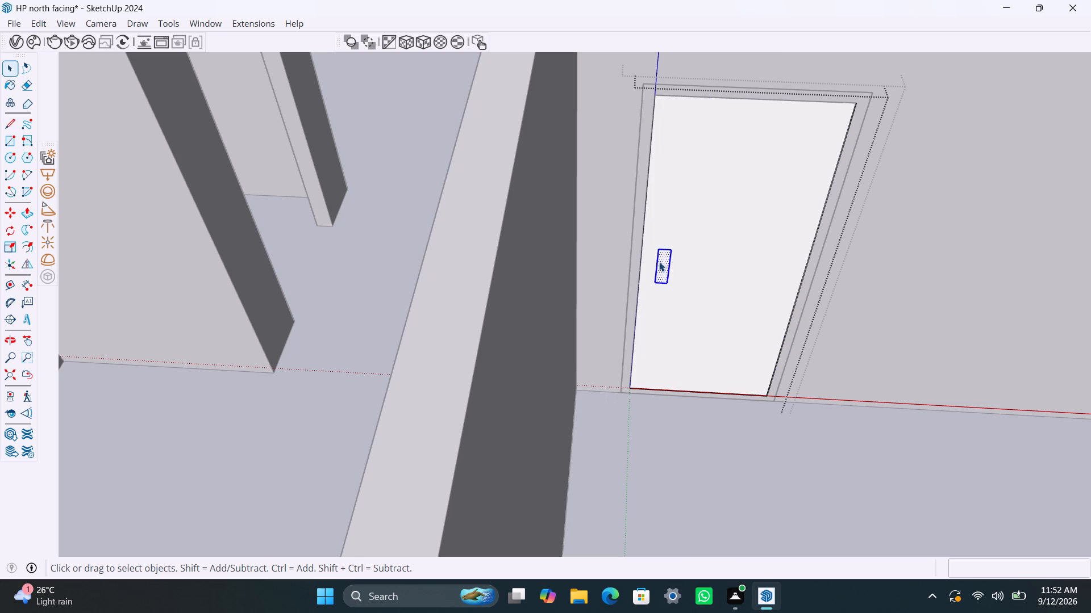
pyautogui.rightClick(657, 262)
pyautogui.click(736, 391)
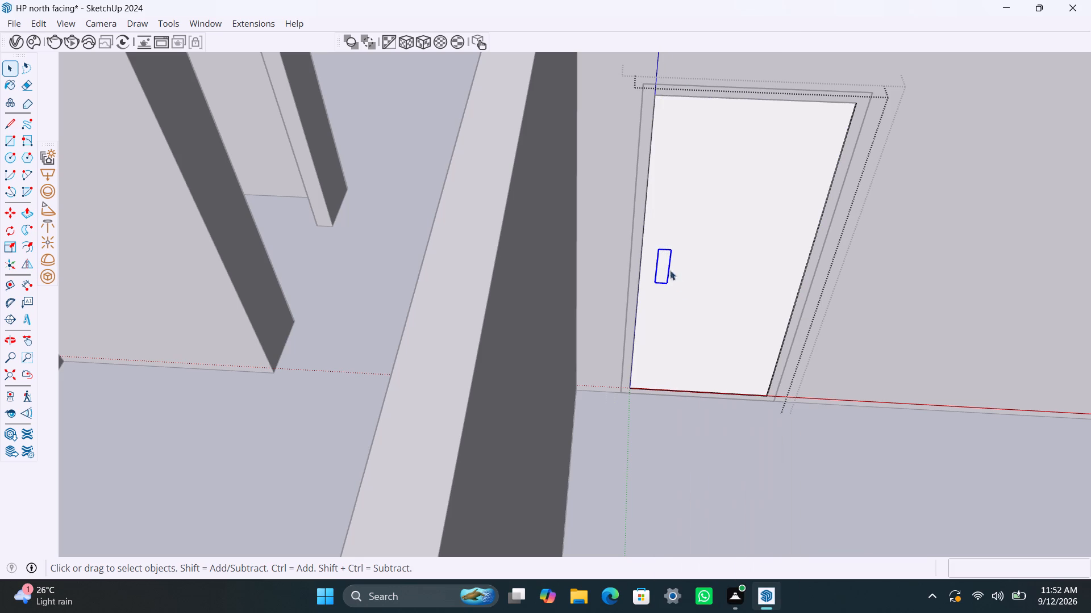
# Open the room door's handle group, Push/Pull its face out 0.5", and close the door groups.
pyautogui.tripleClick(665, 266)
pyautogui.press('p')
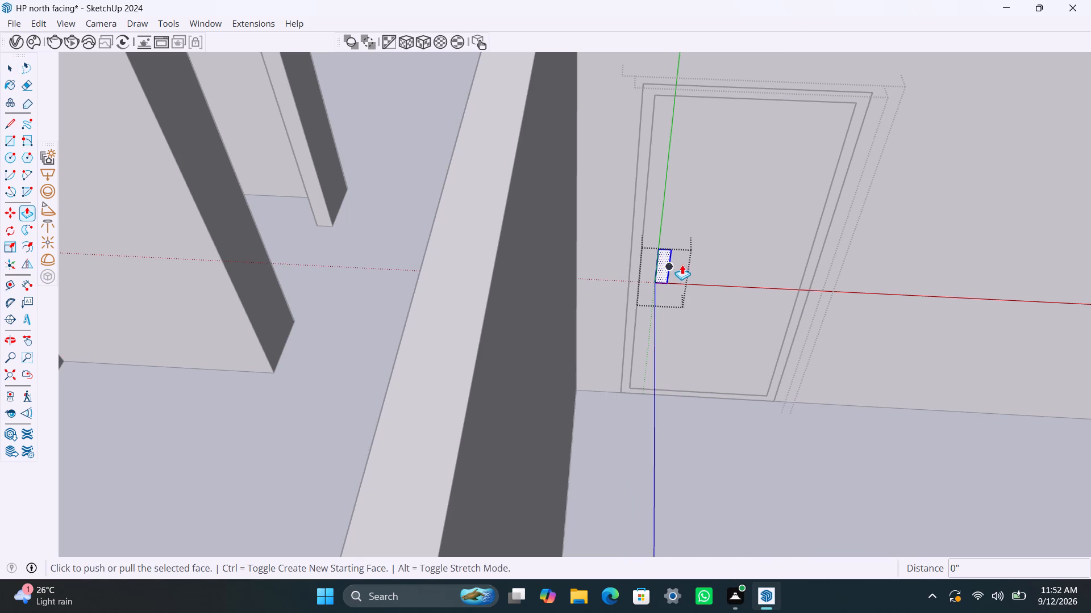
pyautogui.click(669, 270)
pyautogui.write('0.5"')
pyautogui.press('Return')
pyautogui.press('space')
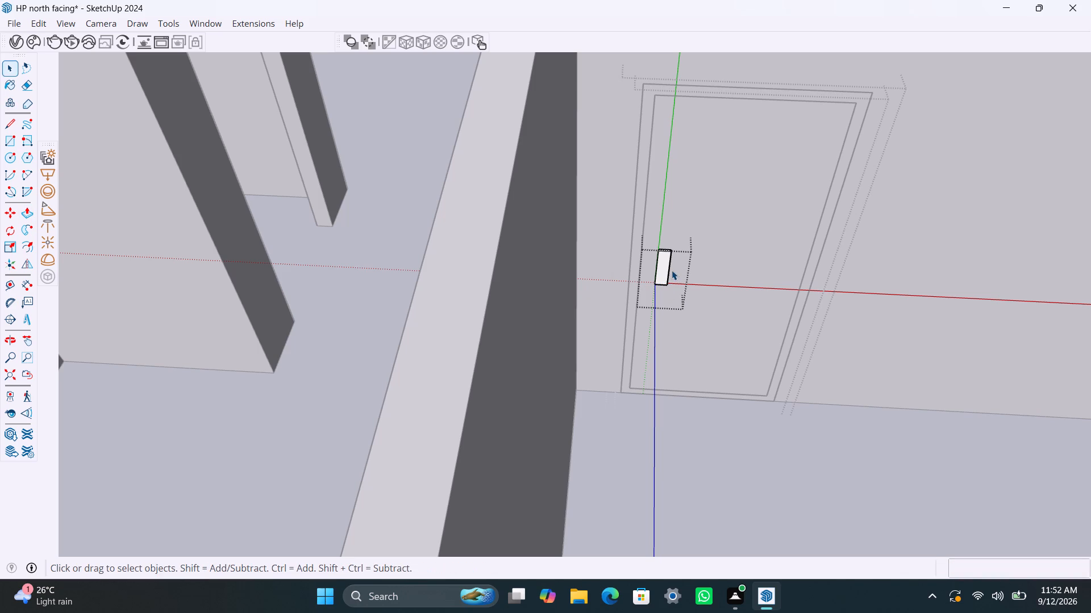
pyautogui.click(374, 217)
pyautogui.scroll(-16, 507, 362)
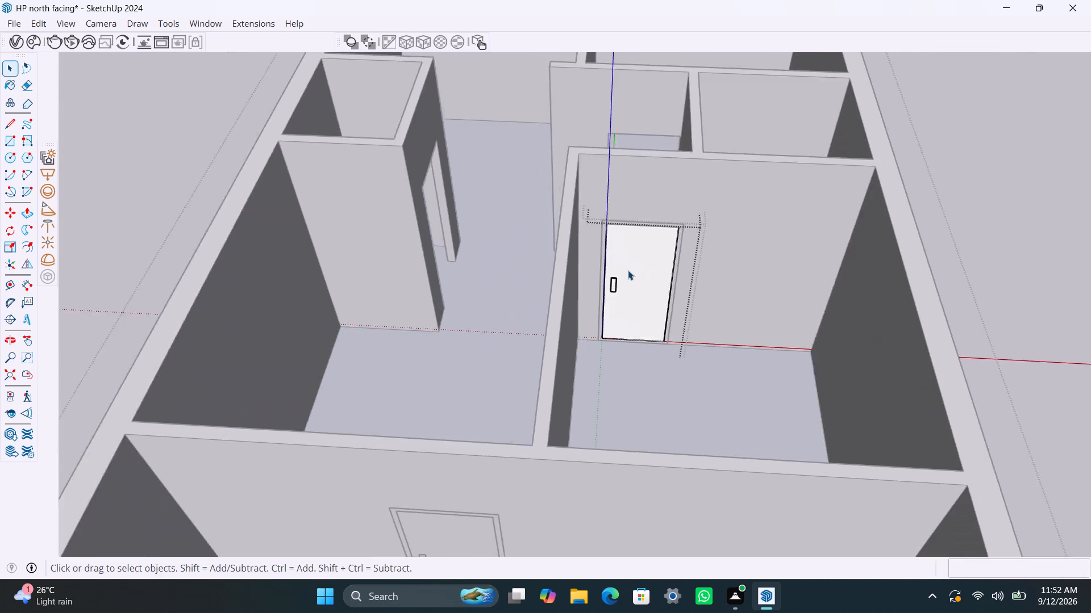
pyautogui.scroll(-3, 628, 270)
pyautogui.click(840, 215)
pyautogui.click(884, 234)
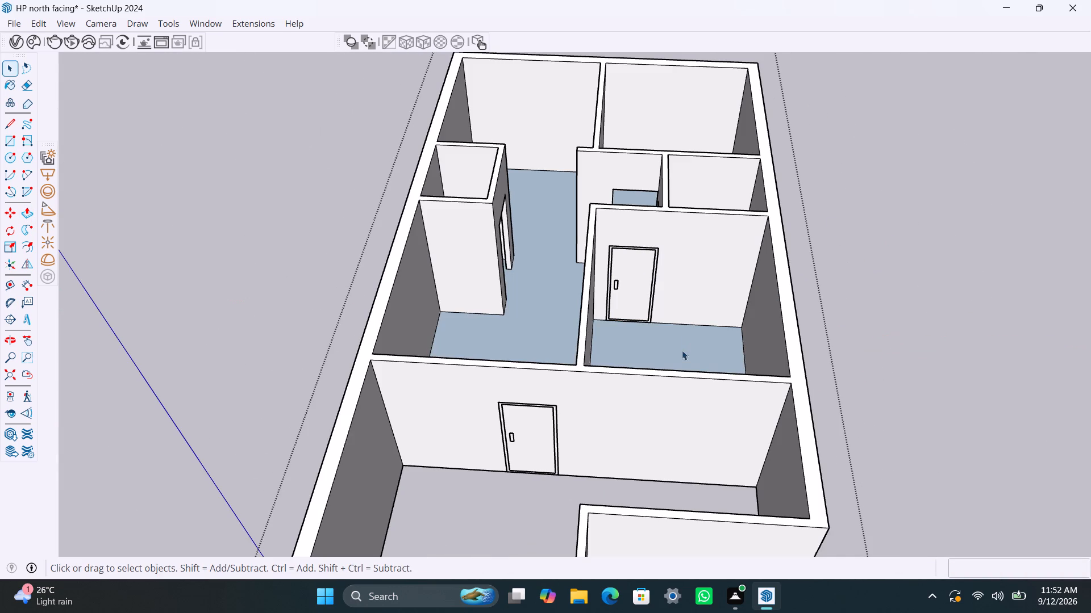
# Delete the regenerated floor faces in the newly doored room and in the connected hall area.
pyautogui.click(682, 357)
pyautogui.press('Delete')
pyautogui.click(544, 324)
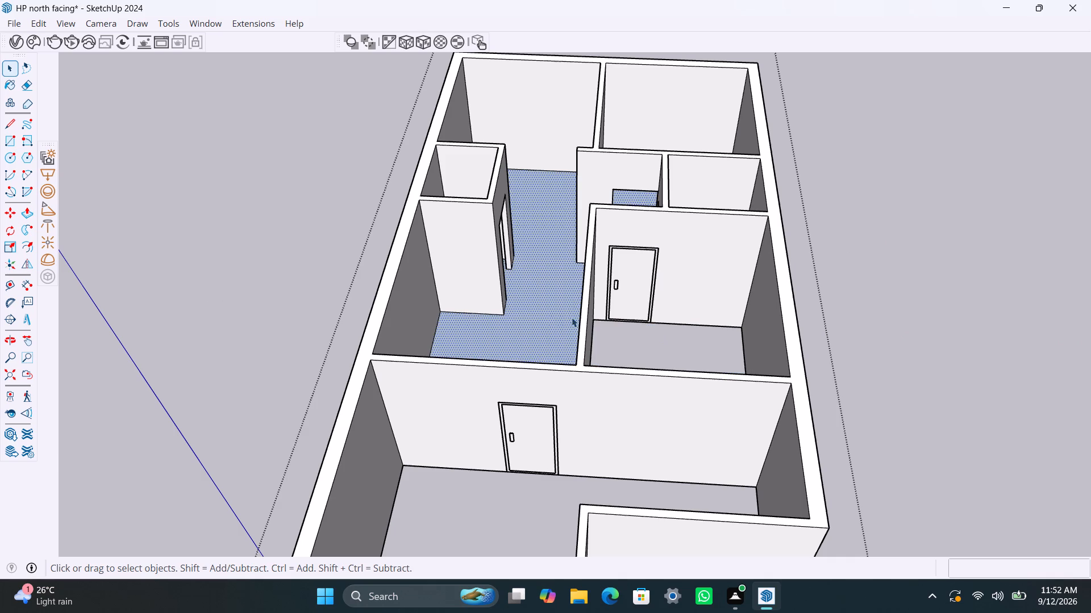
pyautogui.press('Delete')
# Draw a rectangle filling the doorway of the small room projecting into the hall, and make it a group.
pyautogui.scroll(-4, 587, 219)
pyautogui.moveTo(587, 240); pyautogui.dragTo(330, 373, button='middle')
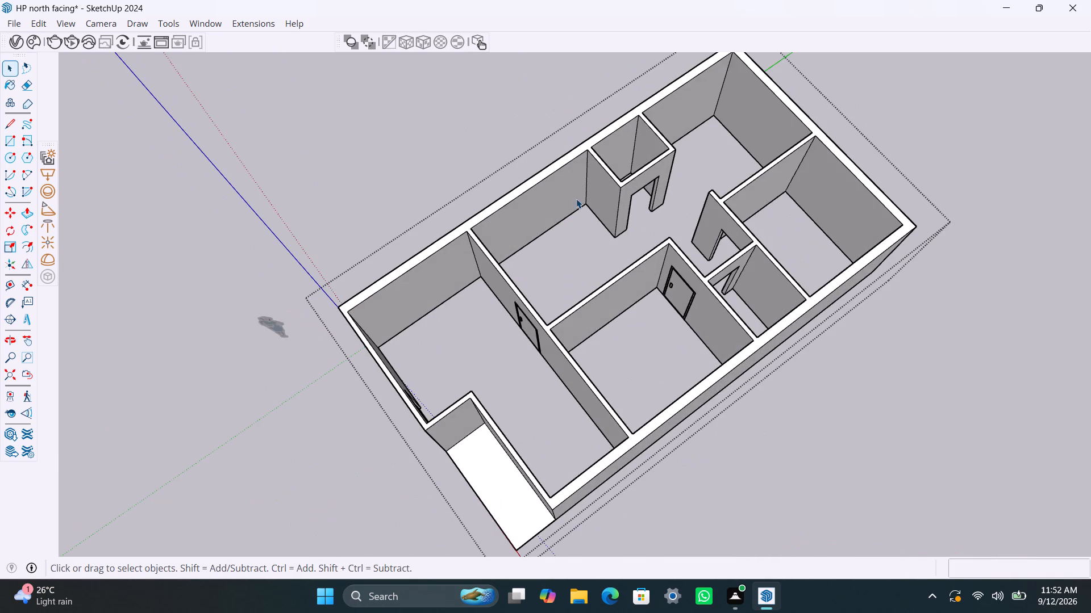
pyautogui.scroll(5, 600, 172)
pyautogui.moveTo(673, 227); pyautogui.dragTo(494, 251, button='middle')
pyautogui.scroll(2, 668, 253)
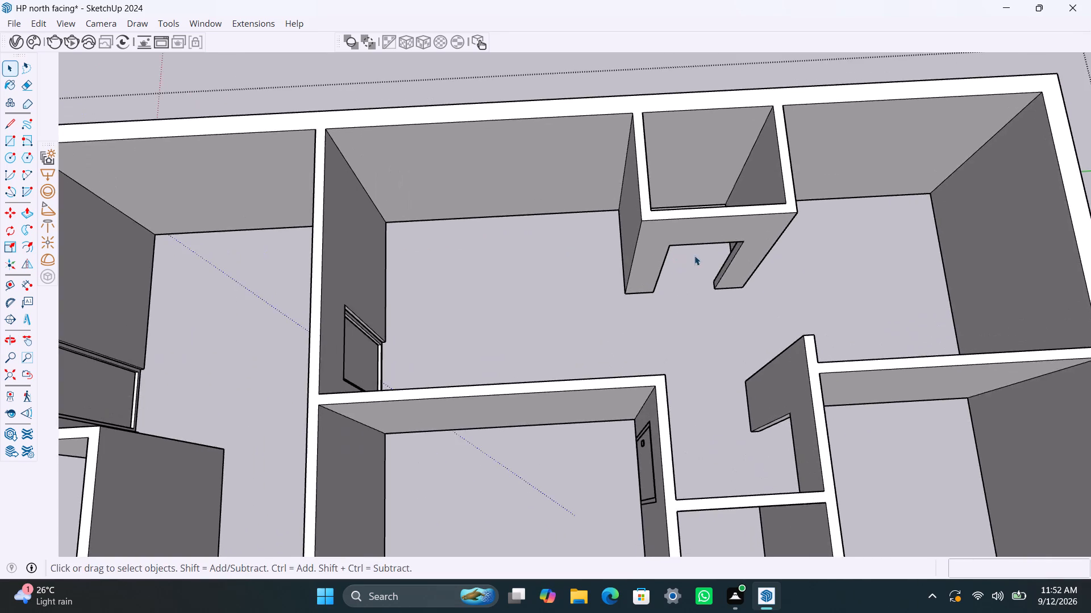
pyautogui.moveTo(694, 255); pyautogui.dragTo(620, 212, button='middle')
pyautogui.scroll(1, 681, 256)
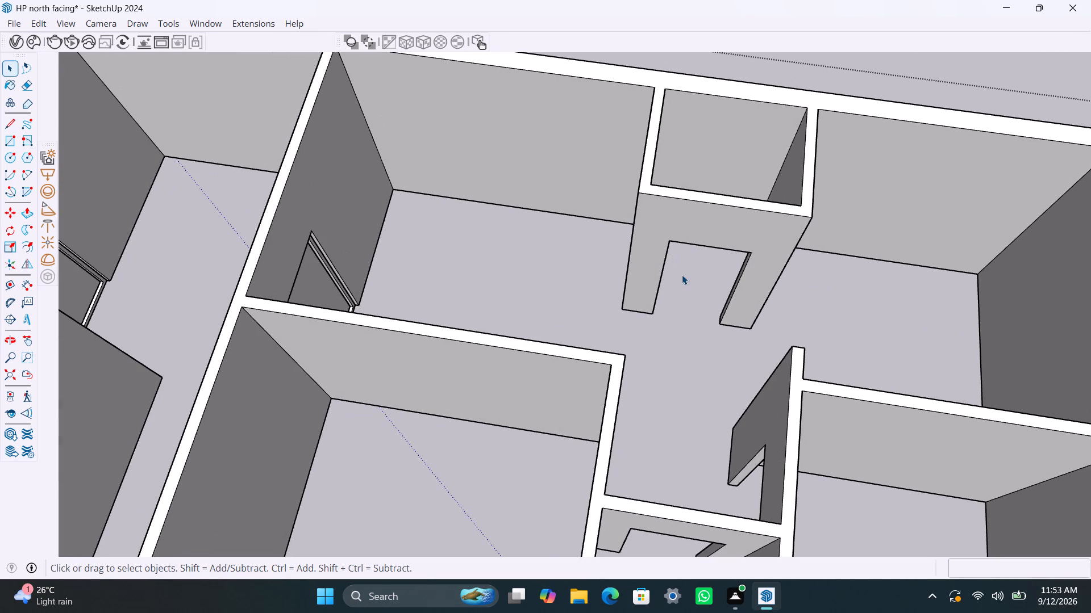
pyautogui.press('r')
pyautogui.moveTo(672, 239); pyautogui.dragTo(673, 245)
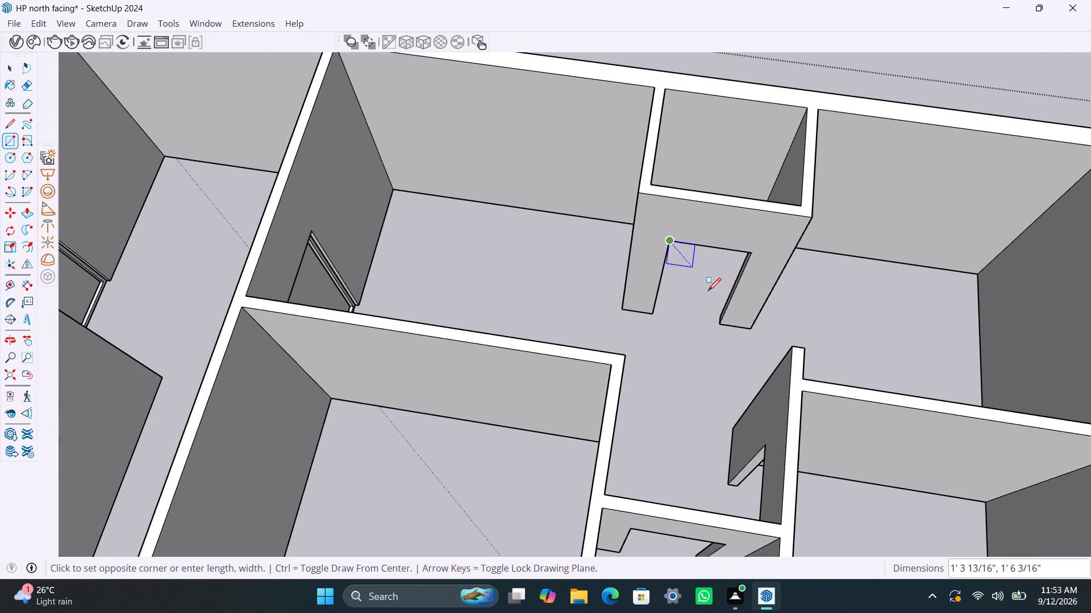
pyautogui.click(719, 321)
pyautogui.press('space')
pyautogui.doubleClick(718, 303)
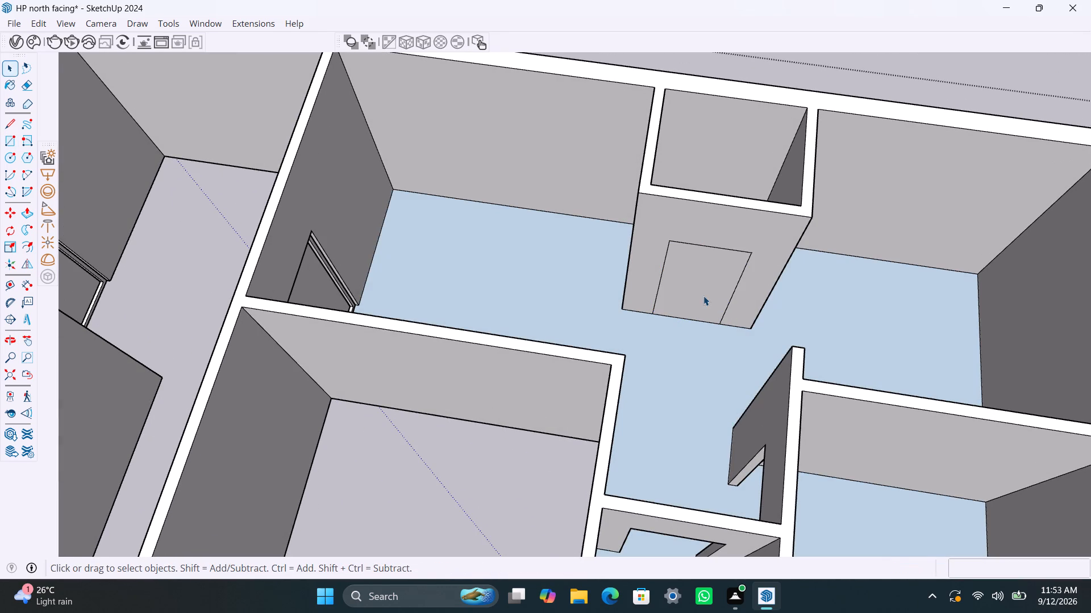
pyautogui.doubleClick(702, 295)
pyautogui.rightClick(701, 295)
pyautogui.click(767, 140)
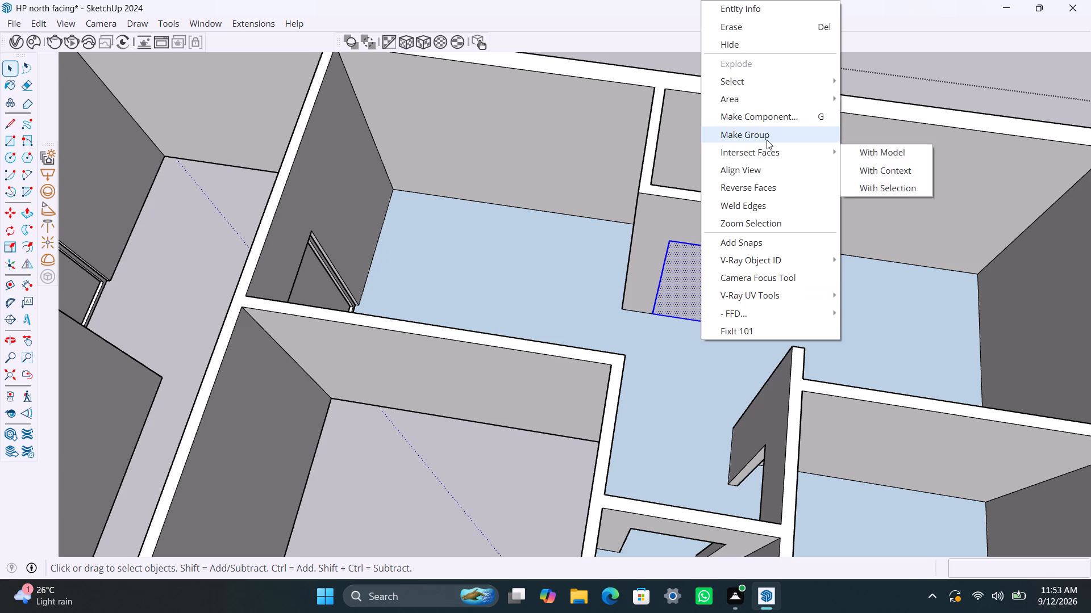
# Open the new door group, offset its outline inward by 2", and delete the inner face to leave a frame.
pyautogui.tripleClick(684, 290)
pyautogui.press('f')
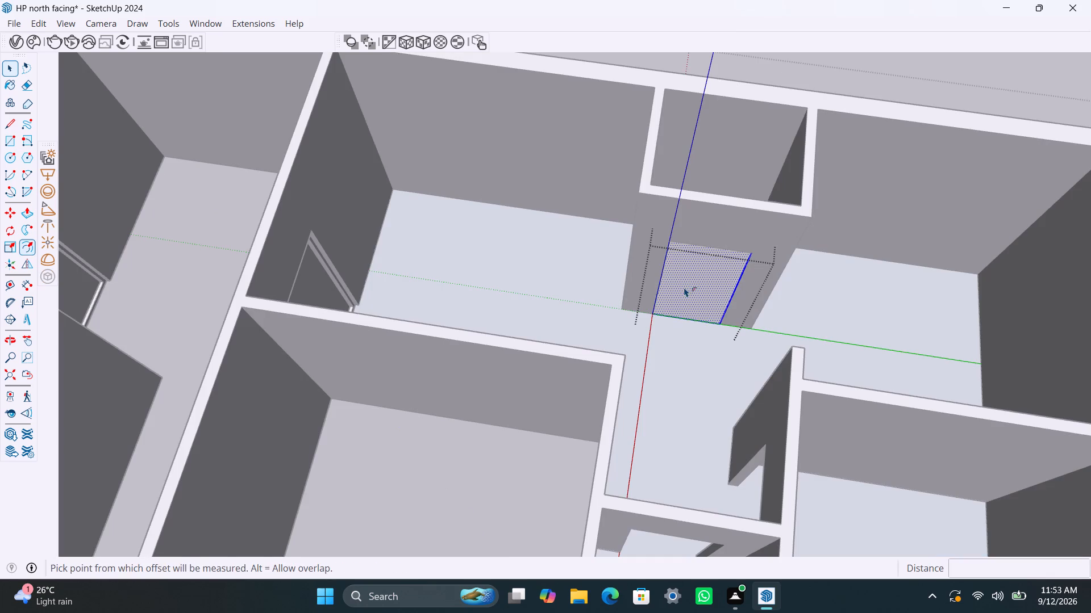
pyautogui.click(685, 282)
pyautogui.press('2')
pyautogui.hotkey('shift', '"')
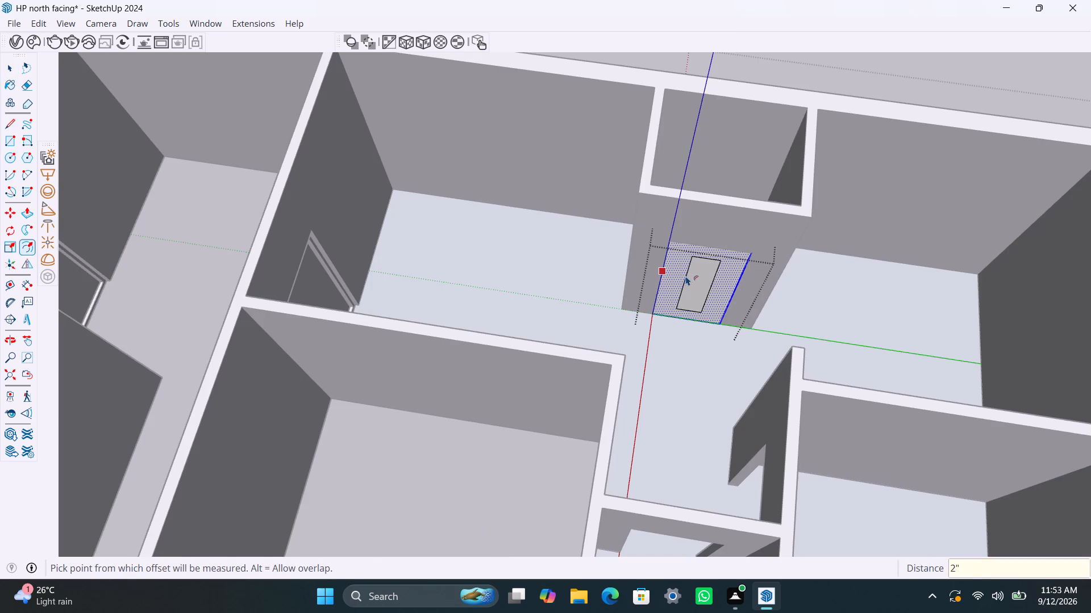
pyautogui.press('Return')
pyautogui.press('space')
pyautogui.click(686, 284)
pyautogui.press('Delete')
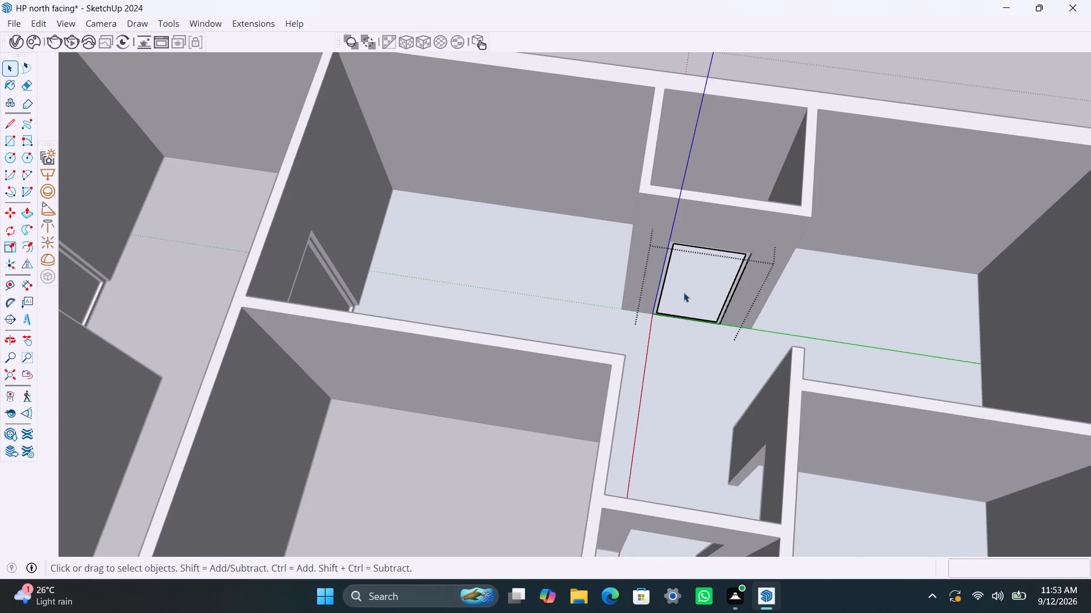
# Push/Pull the door frame's face to a depth of 2.5".
pyautogui.scroll(7, 665, 304)
pyautogui.click(664, 270)
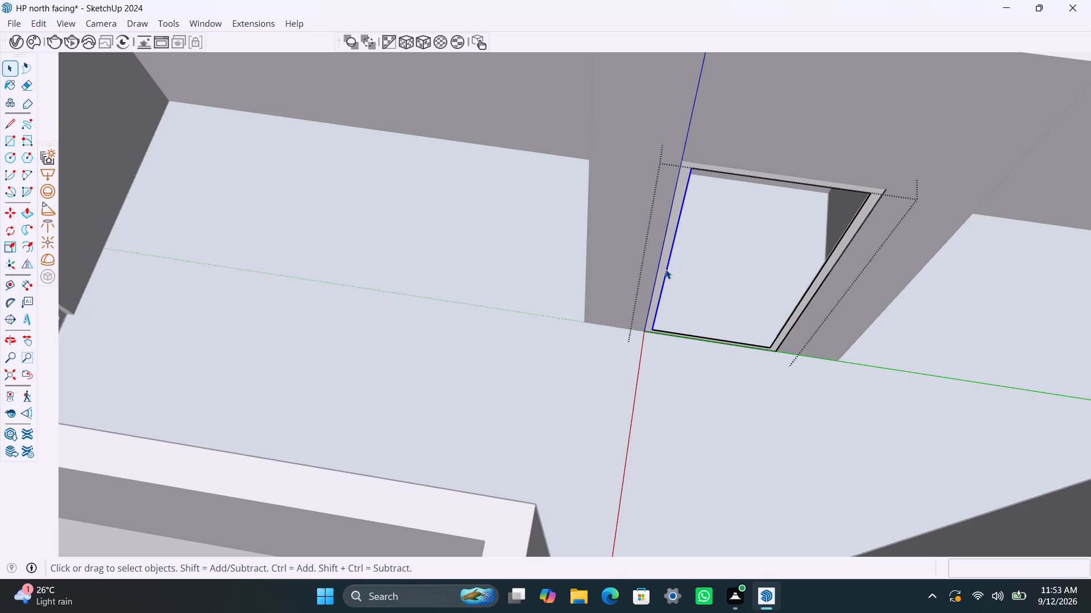
pyautogui.click(665, 269)
pyautogui.scroll(1, 660, 262)
pyautogui.click(664, 256)
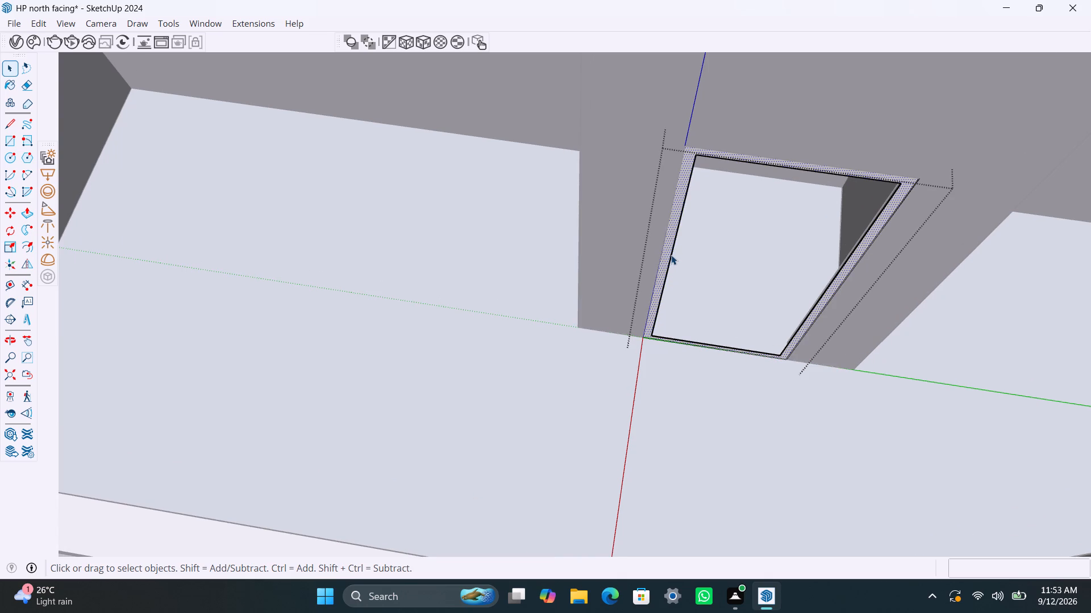
pyautogui.press('p')
pyautogui.click(669, 253)
pyautogui.press('2')
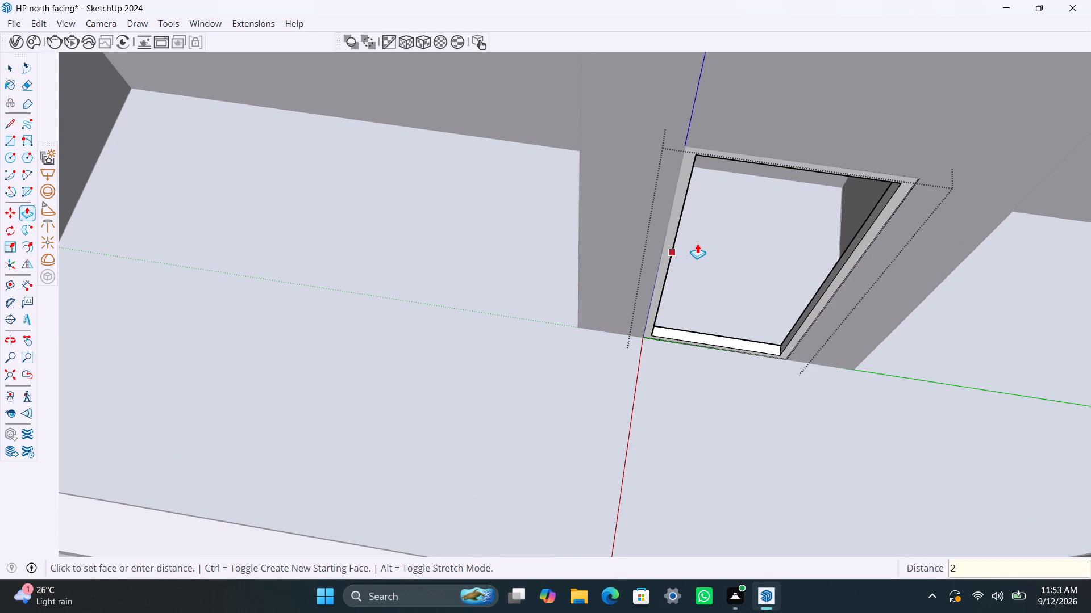
pyautogui.write('.5"')
pyautogui.press('Return')
pyautogui.press('space')
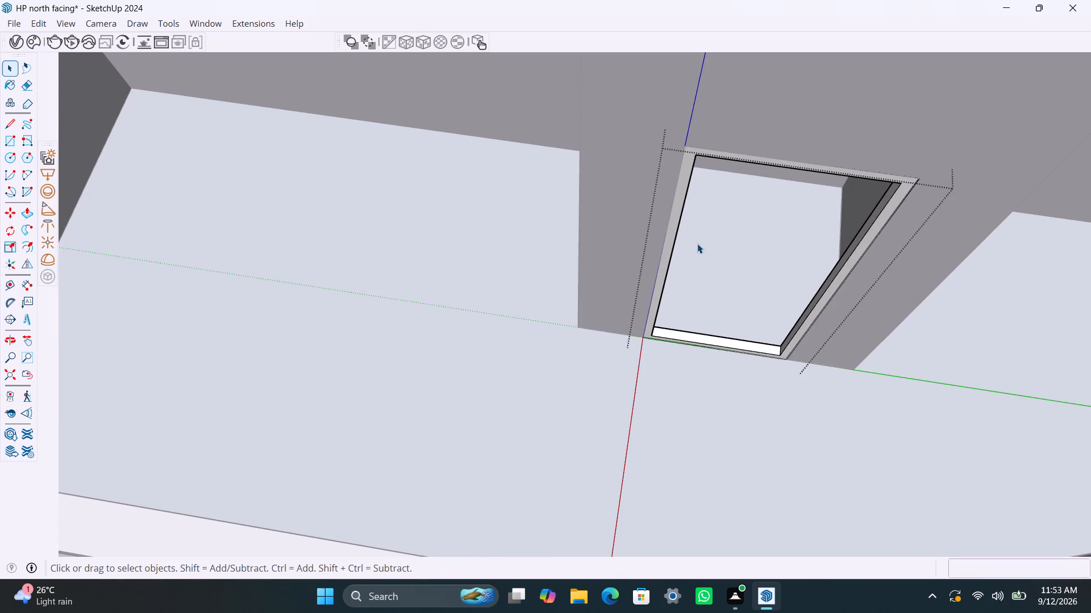
# Draw a rectangle filling the inside of the door frame and group it as the door panel.
pyautogui.press('r')
pyautogui.click(701, 157)
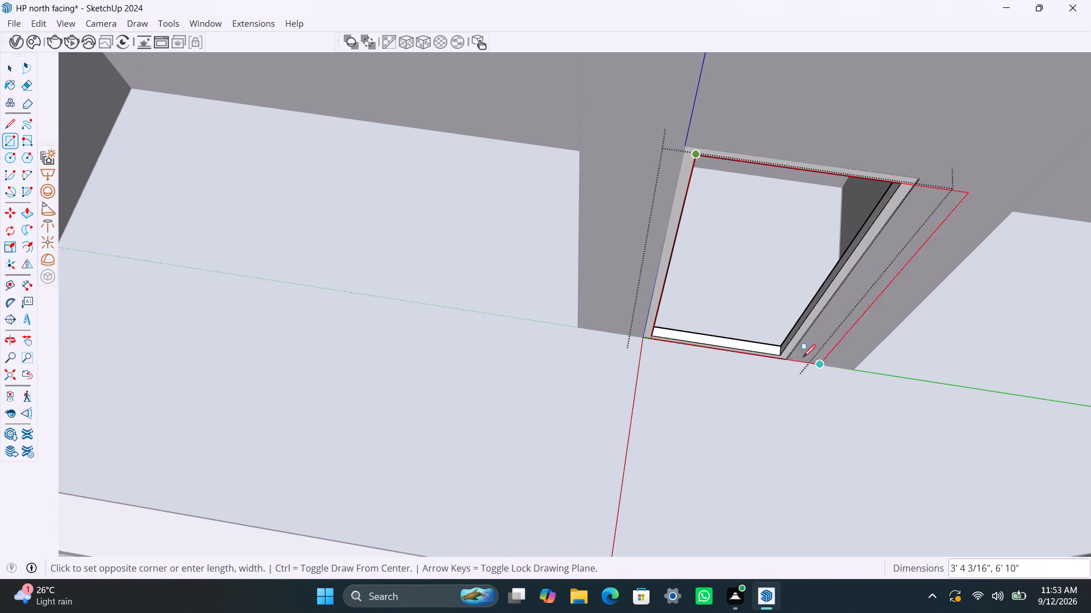
pyautogui.click(779, 353)
pyautogui.press('space')
pyautogui.doubleClick(762, 312)
pyautogui.rightClick(760, 311)
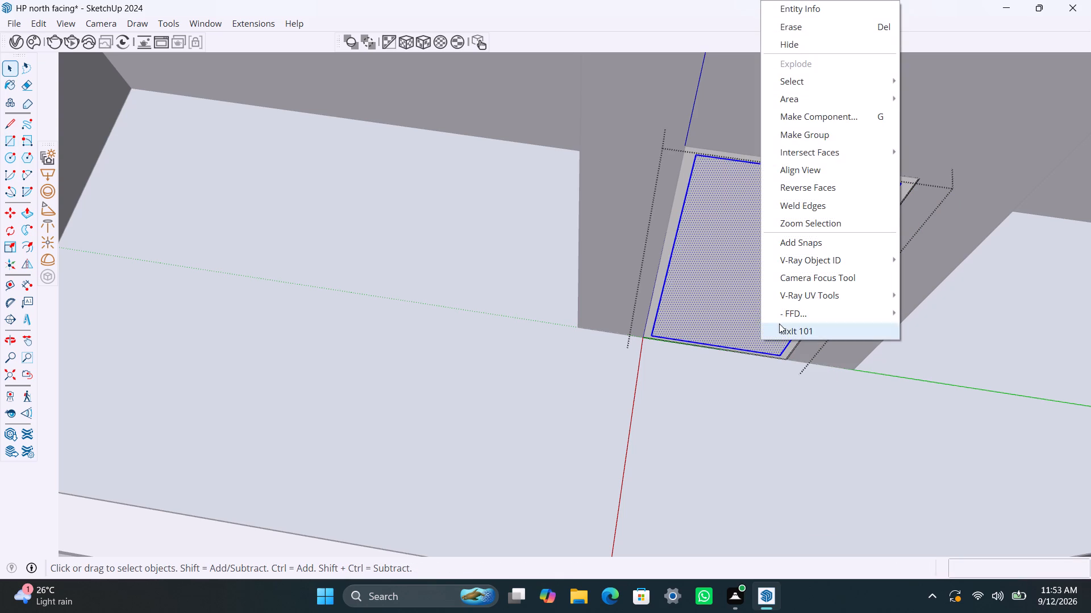
pyautogui.click(809, 133)
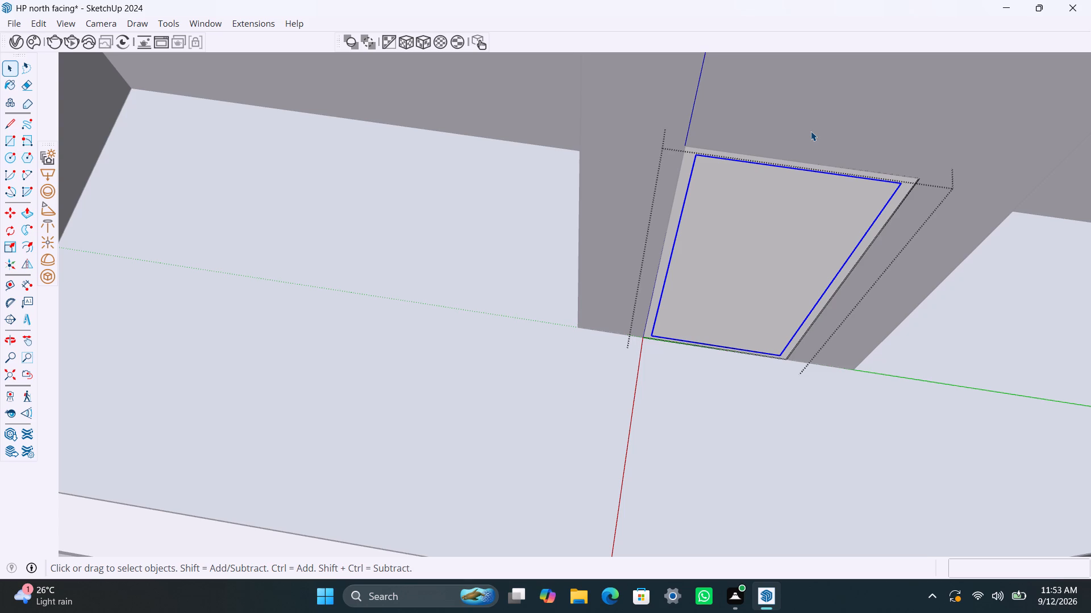
# Draw an upright handle rectangle about 10.5" by 2.5" near the panel's long edge on the larger hall side, and group it.
pyautogui.scroll(3, 681, 278)
pyautogui.moveTo(738, 259); pyautogui.dragTo(748, 167, button='middle')
pyautogui.scroll(-4, 735, 243)
pyautogui.scroll(1, 682, 273)
pyautogui.press('r')
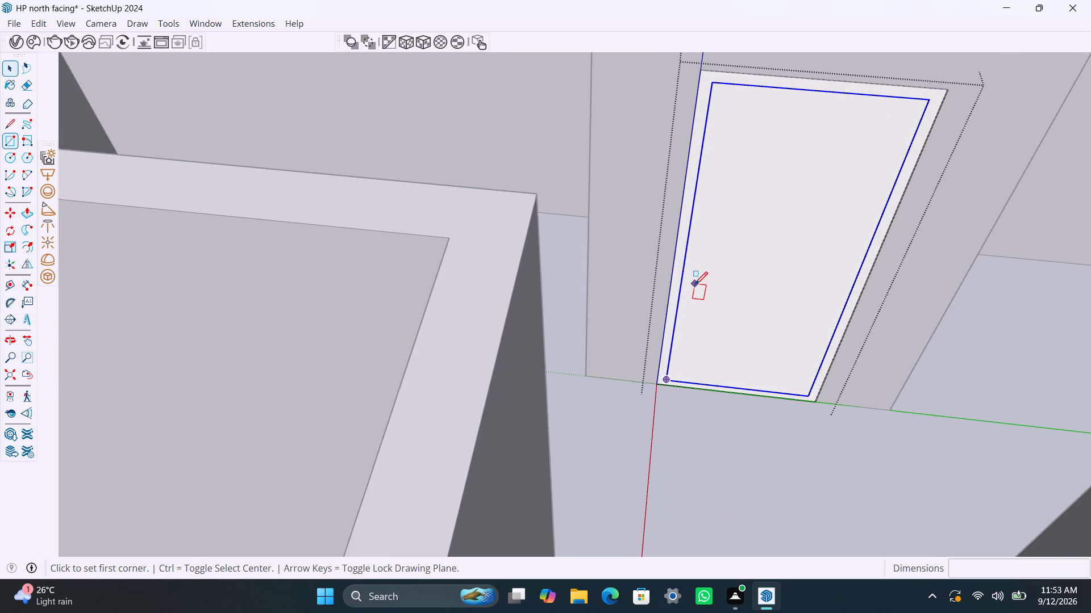
pyautogui.click(707, 238)
pyautogui.click(714, 278)
pyautogui.press('space')
pyautogui.tripleClick(704, 270)
pyautogui.rightClick(709, 272)
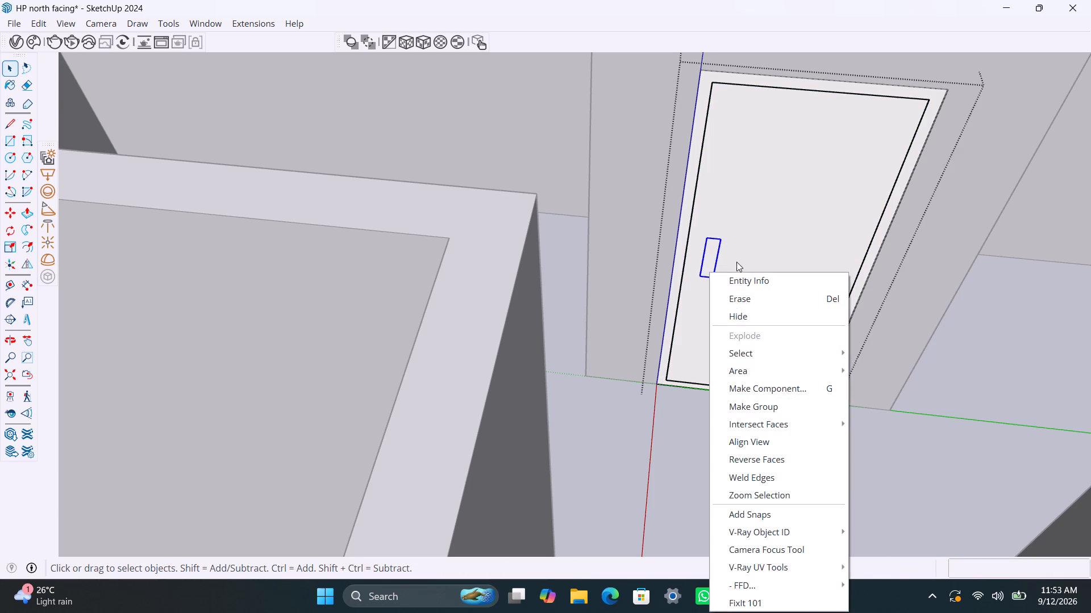
pyautogui.click(732, 408)
# Open the handle group, Push/Pull its face out 0.5", and close the handle and door groups.
pyautogui.tripleClick(709, 266)
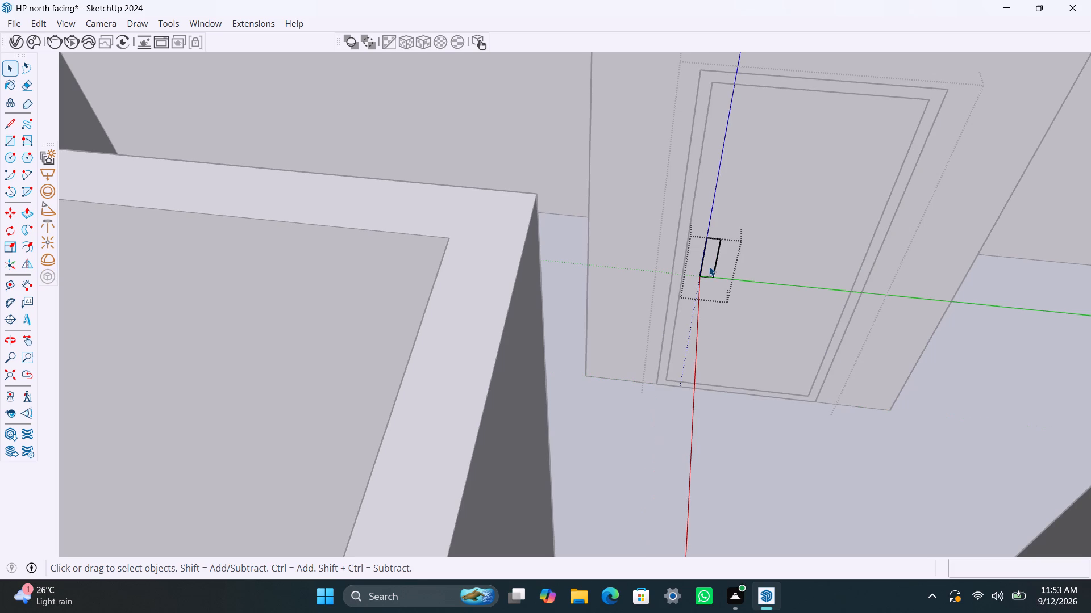
pyautogui.press('p')
pyautogui.click(711, 270)
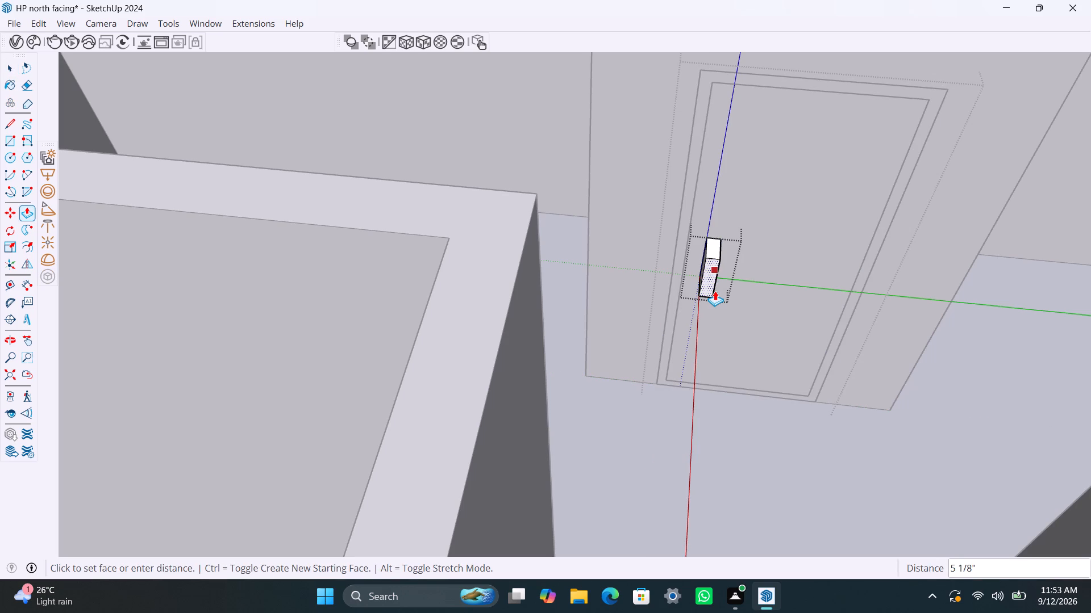
pyautogui.write('0.5"')
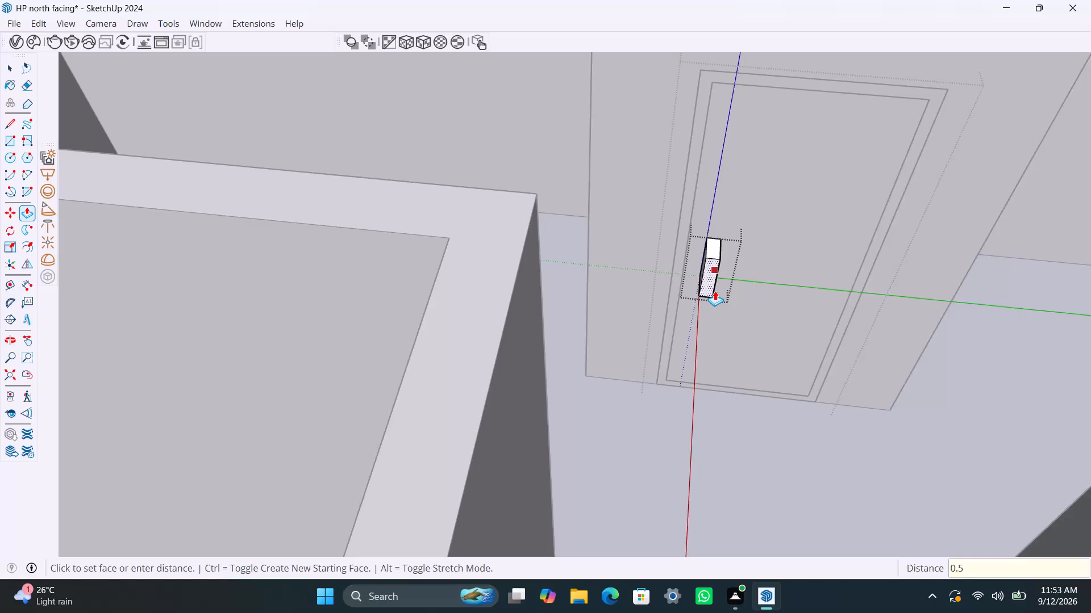
pyautogui.press('Return')
pyautogui.press('space')
pyautogui.click(556, 141)
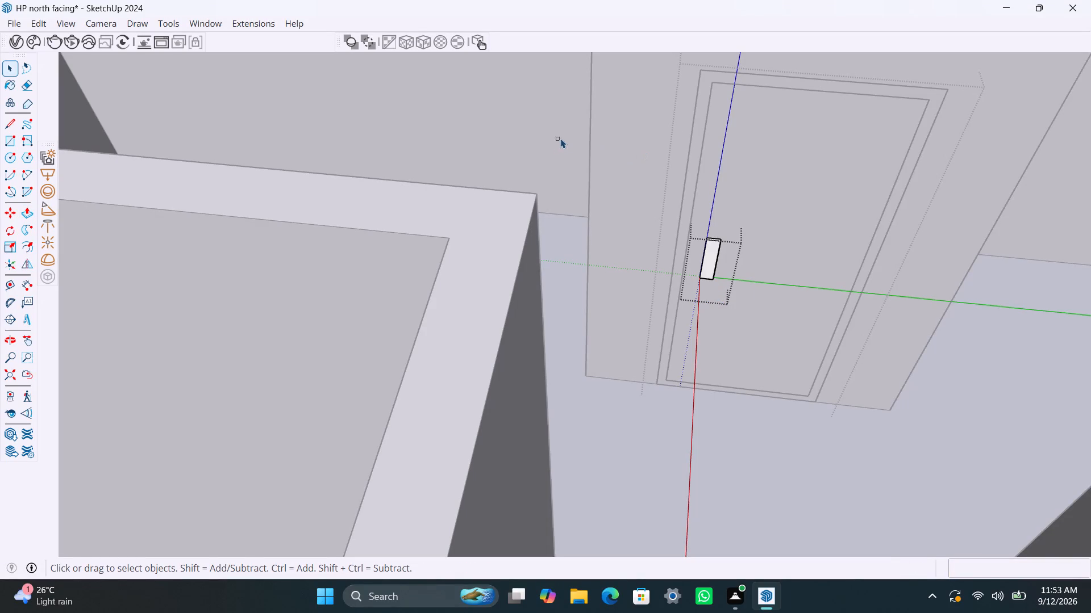
pyautogui.click(560, 138)
pyautogui.moveTo(568, 138); pyautogui.dragTo(571, 131)
pyautogui.click(571, 131)
# Delete the regenerated floor face in the hall in front of the new door.
pyautogui.scroll(-5, 663, 353)
pyautogui.click(744, 435)
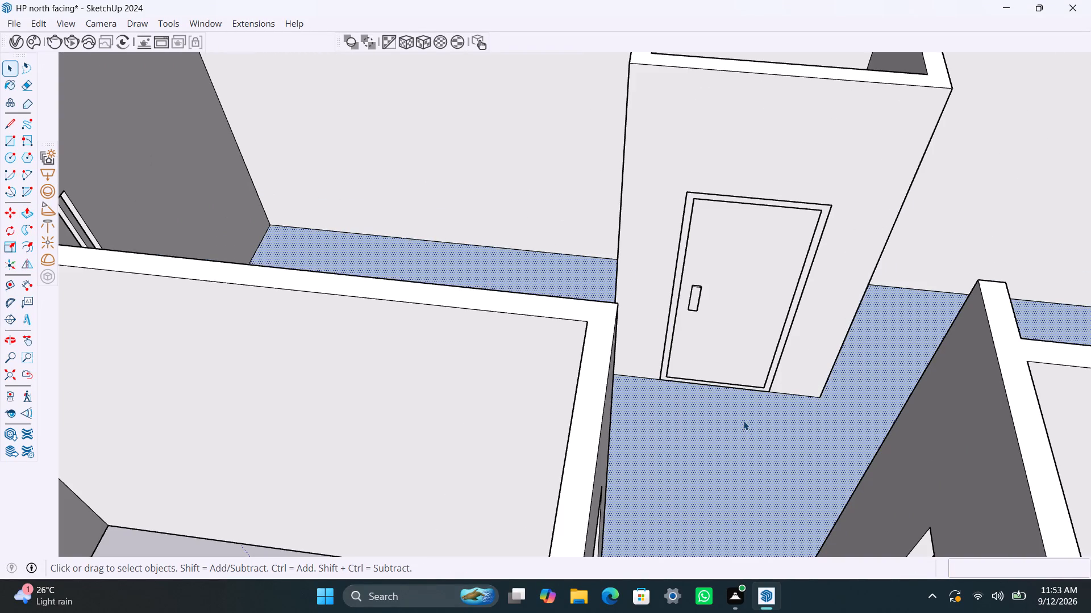
pyautogui.press('Delete')
# Draw a rectangle filling the doorway of the small room at the passage's end, and make it a group.
pyautogui.scroll(-9, 685, 222)
pyautogui.scroll(-4, 796, 352)
pyautogui.moveTo(877, 338); pyautogui.dragTo(883, 338, button='middle')
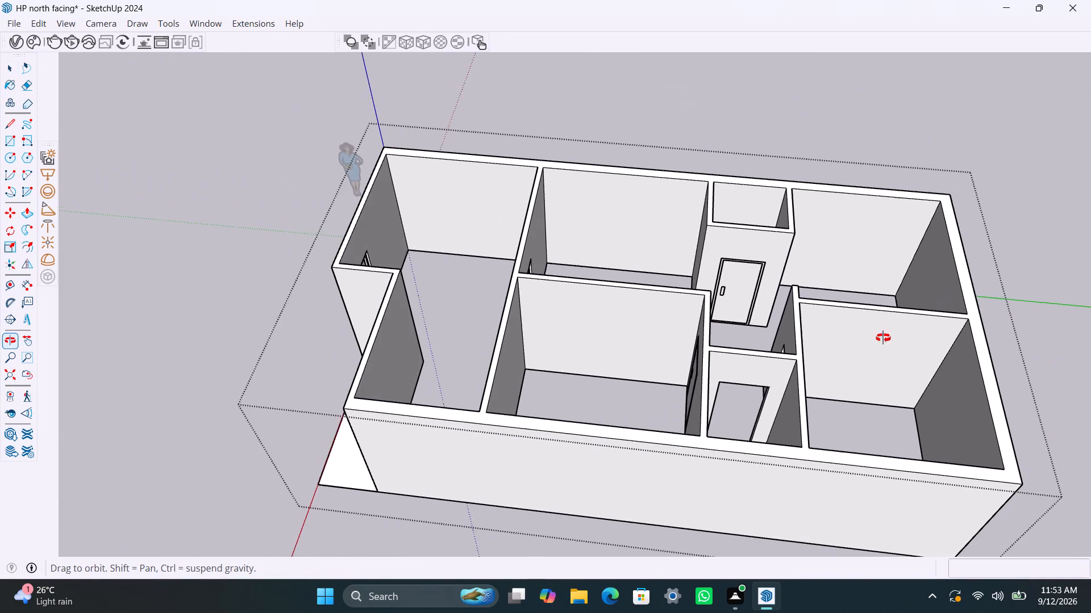
pyautogui.moveTo(883, 338); pyautogui.dragTo(216, 427, button='middle')
pyautogui.scroll(2, 336, 337)
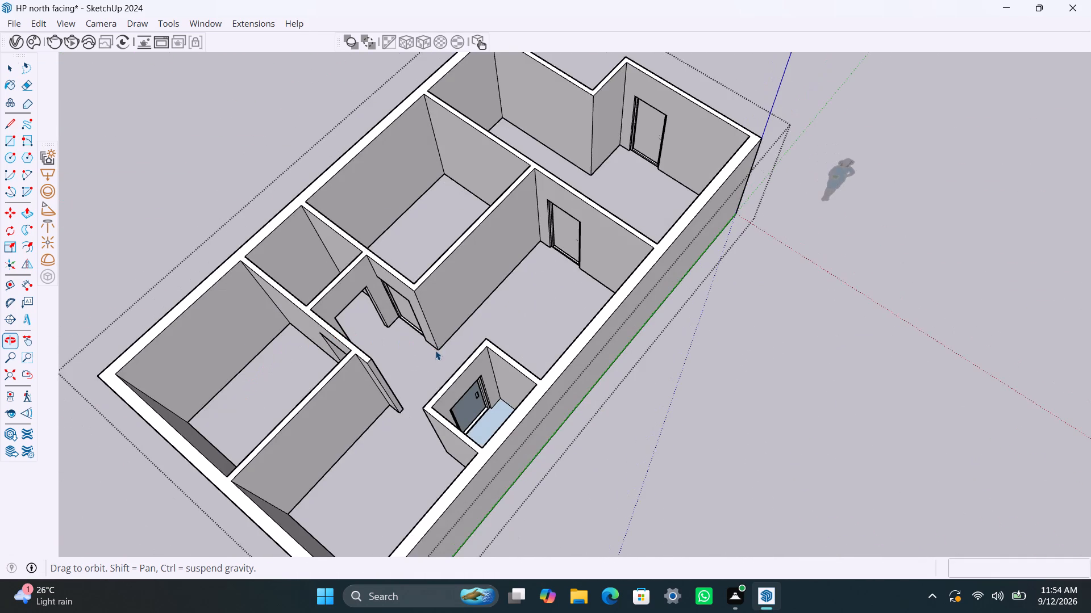
pyautogui.scroll(-3, 445, 351)
pyautogui.moveTo(465, 334); pyautogui.dragTo(180, 325, button='middle')
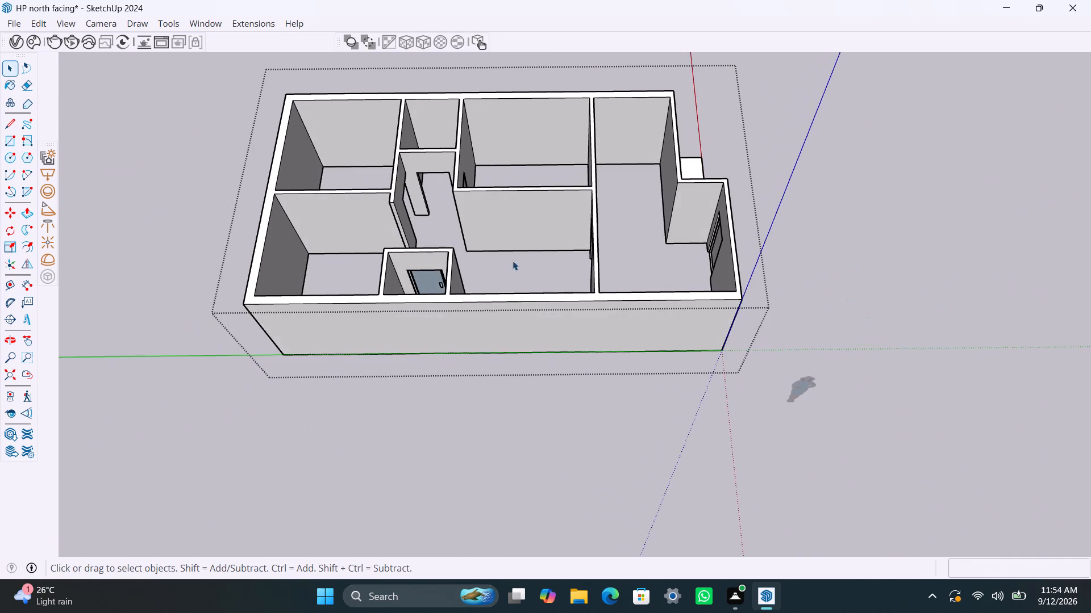
pyautogui.scroll(3, 631, 259)
pyautogui.scroll(3, 406, 204)
pyautogui.scroll(-3, 381, 195)
pyautogui.moveTo(381, 183); pyautogui.dragTo(424, 226, button='middle')
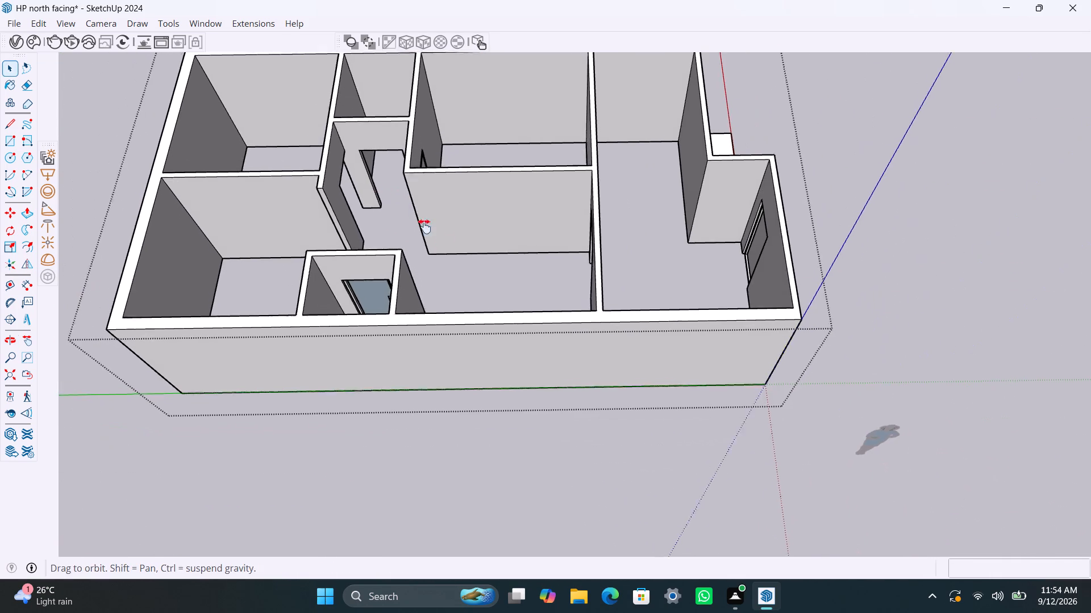
pyautogui.moveTo(424, 226); pyautogui.dragTo(474, 299, button='middle')
pyautogui.scroll(3, 472, 284)
pyautogui.scroll(3, 556, 301)
pyautogui.moveTo(619, 283); pyautogui.dragTo(182, 296, button='middle')
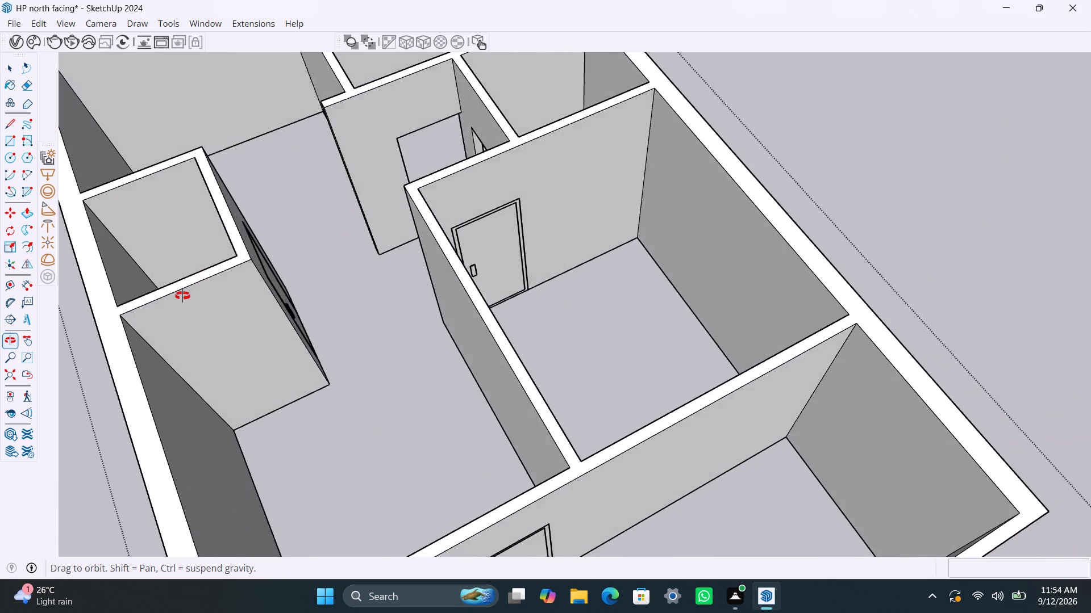
pyautogui.moveTo(182, 296); pyautogui.dragTo(258, 308, button='middle')
pyautogui.scroll(2, 498, 263)
pyautogui.moveTo(453, 306); pyautogui.dragTo(893, 266, button='middle')
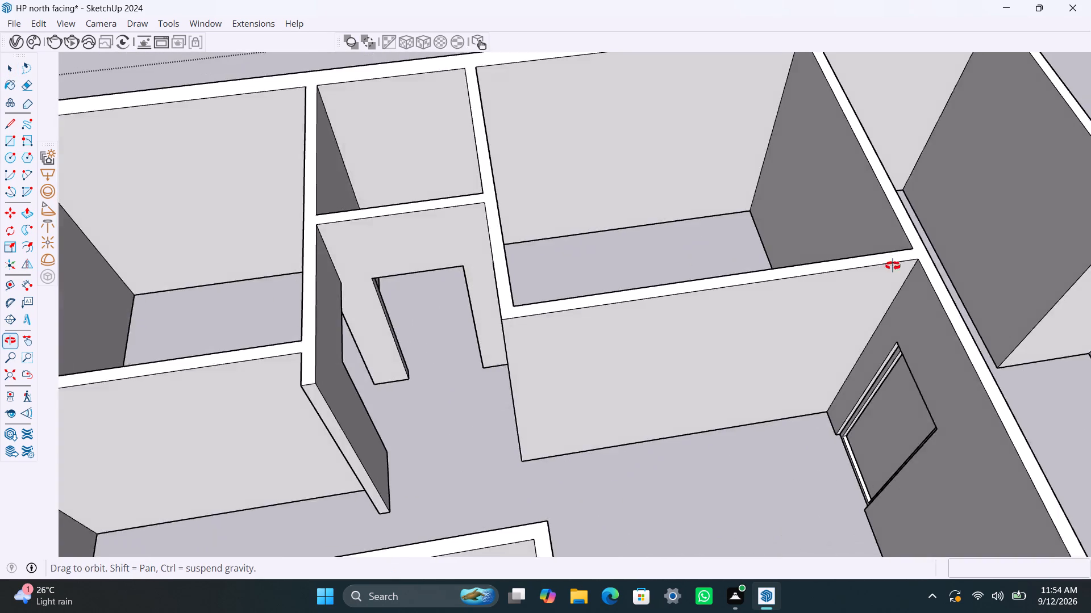
pyautogui.moveTo(893, 266); pyautogui.dragTo(911, 255, button='middle')
pyautogui.scroll(4, 506, 351)
pyautogui.moveTo(542, 358); pyautogui.dragTo(676, 304, button='middle')
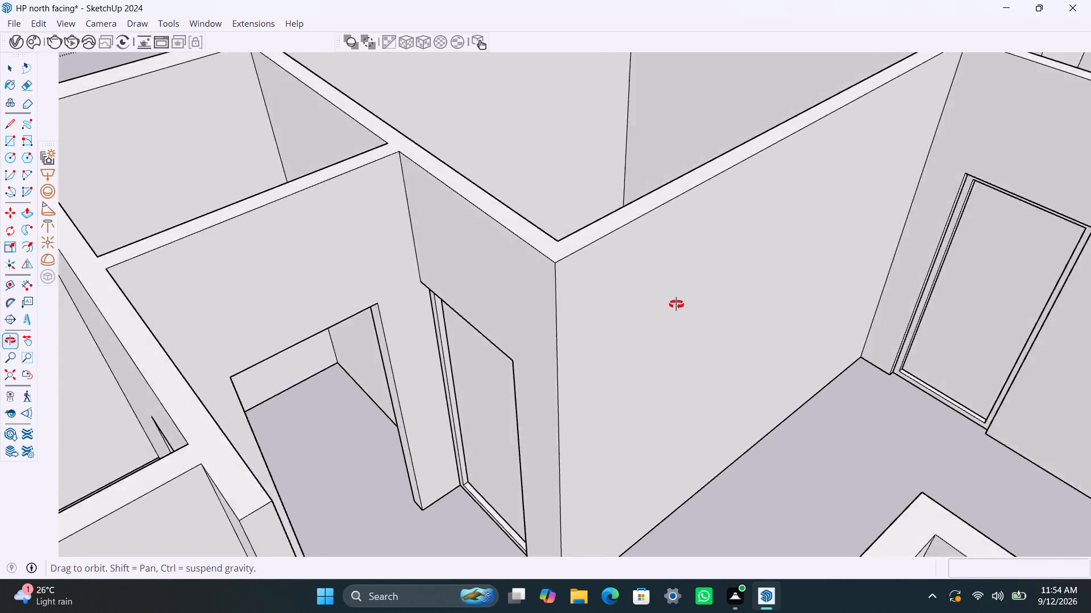
pyautogui.moveTo(676, 304); pyautogui.dragTo(460, 361, button='middle')
pyautogui.press('r')
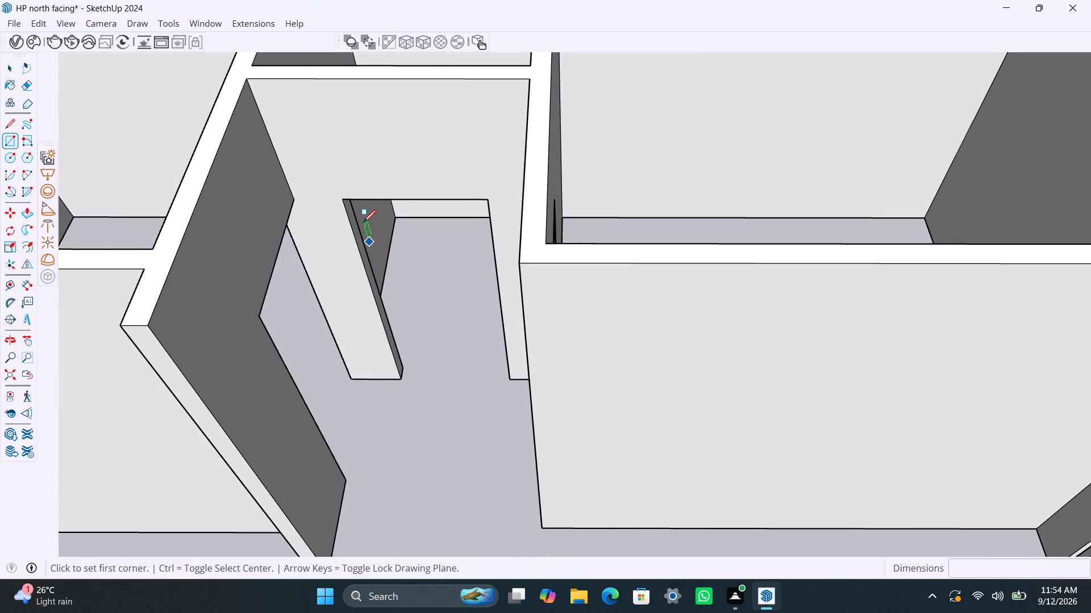
pyautogui.moveTo(346, 197); pyautogui.dragTo(354, 213)
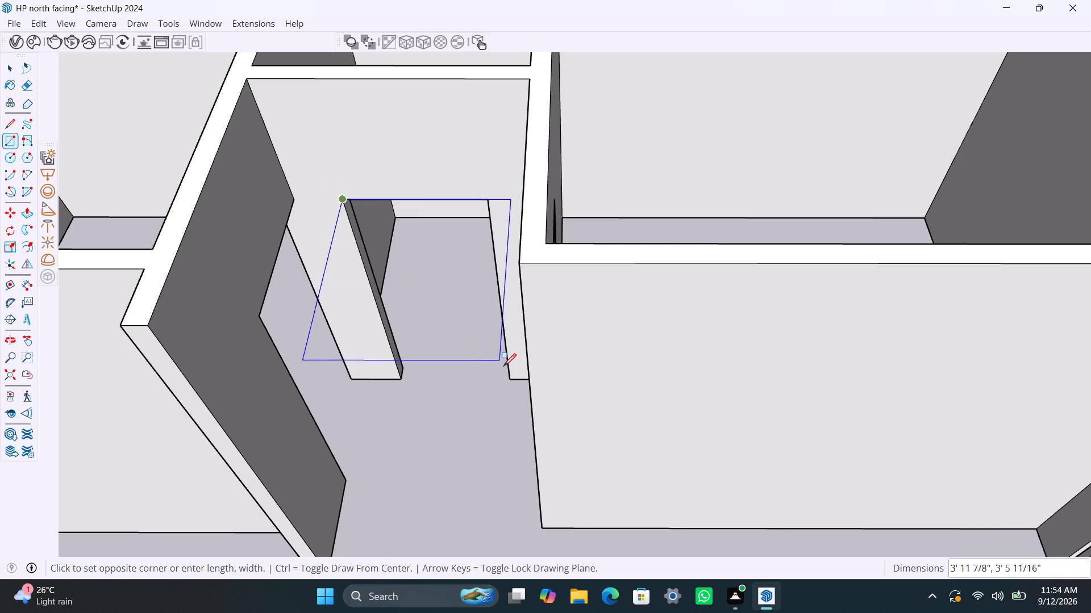
pyautogui.click(511, 384)
pyautogui.press('space')
pyautogui.doubleClick(465, 341)
pyautogui.rightClick(464, 341)
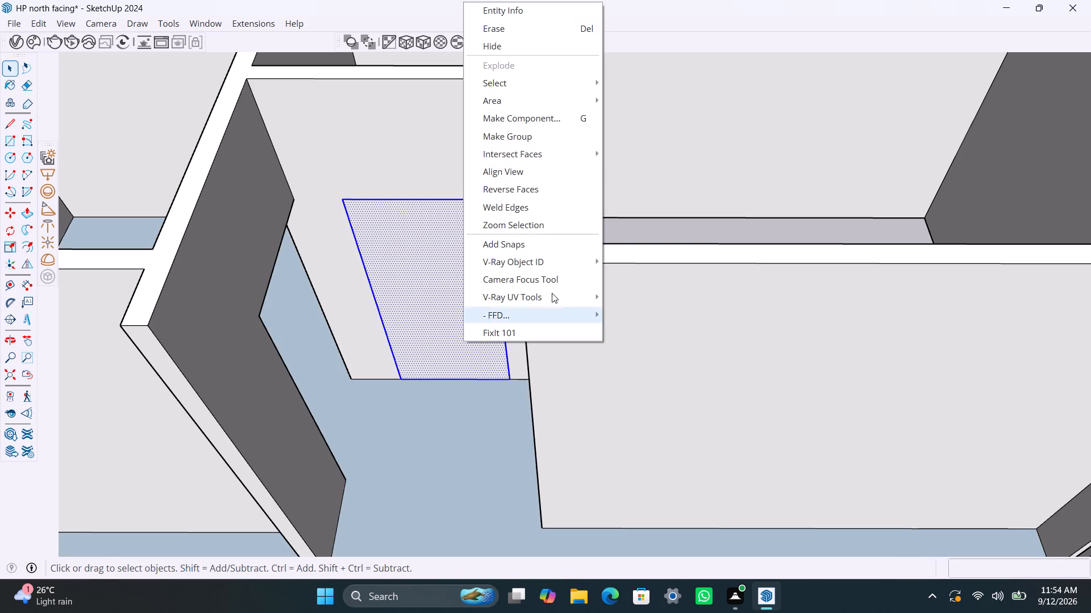
pyautogui.click(549, 140)
# Open the doorway group at the passage's end, offset its outline 2" inward, and delete the inner face.
pyautogui.doubleClick(428, 278)
pyautogui.doubleClick(415, 274)
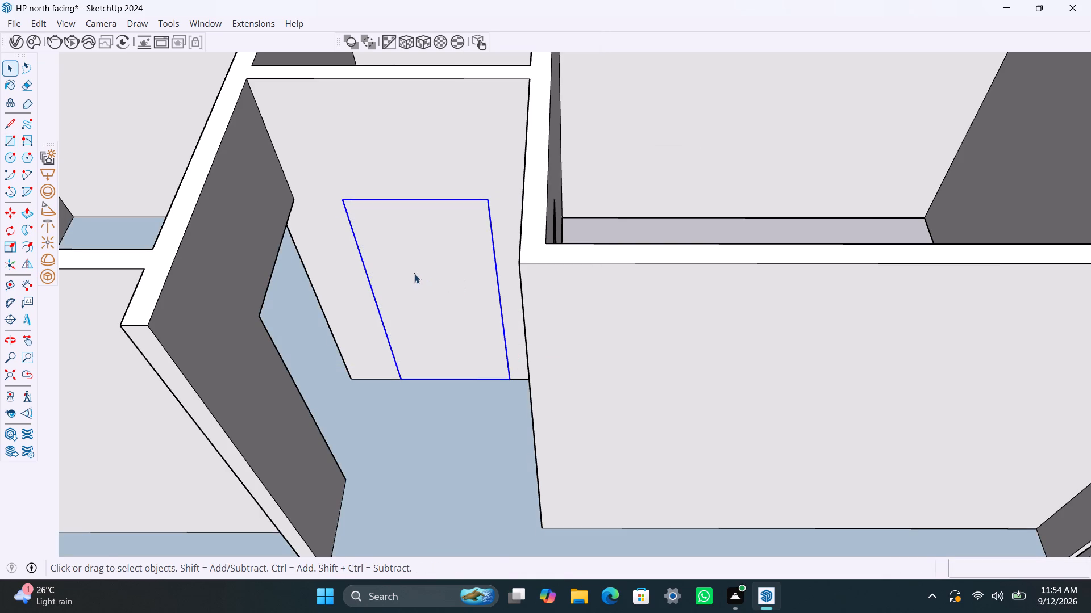
pyautogui.click(401, 269)
pyautogui.press('f')
pyautogui.click(388, 260)
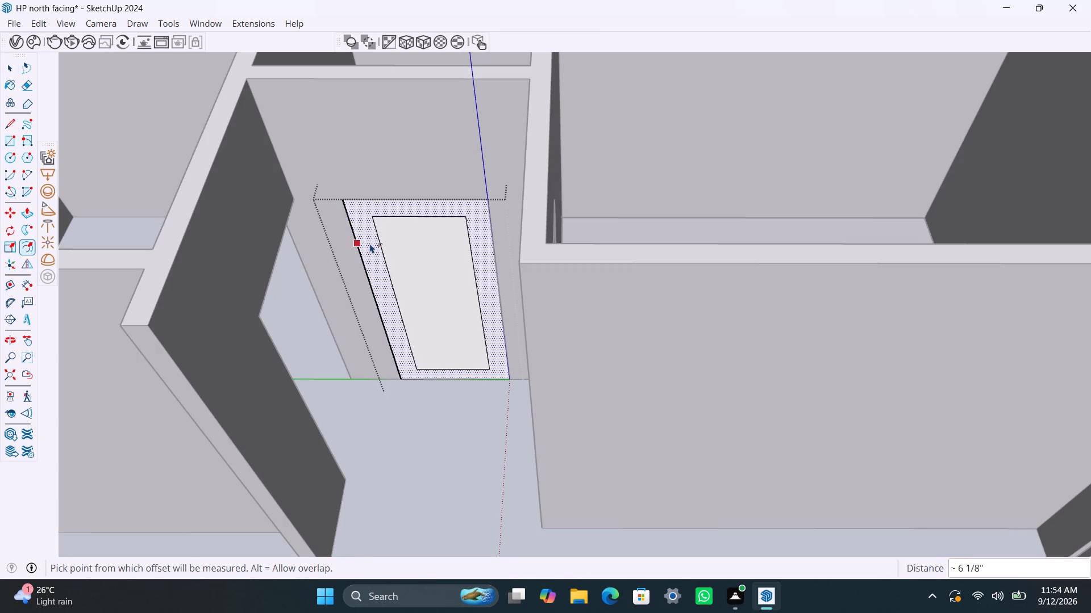
pyautogui.write('2"')
pyautogui.press('Return')
pyautogui.press('space')
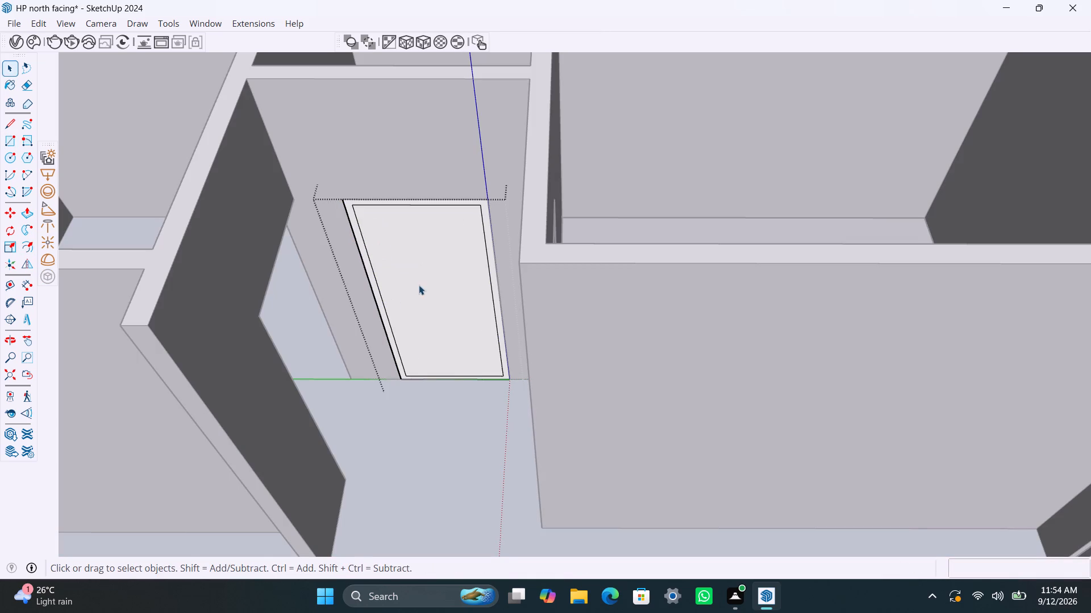
pyautogui.click(419, 286)
pyautogui.press('Delete')
# Push/Pull the door frame face by 2.5".
pyautogui.scroll(4, 381, 299)
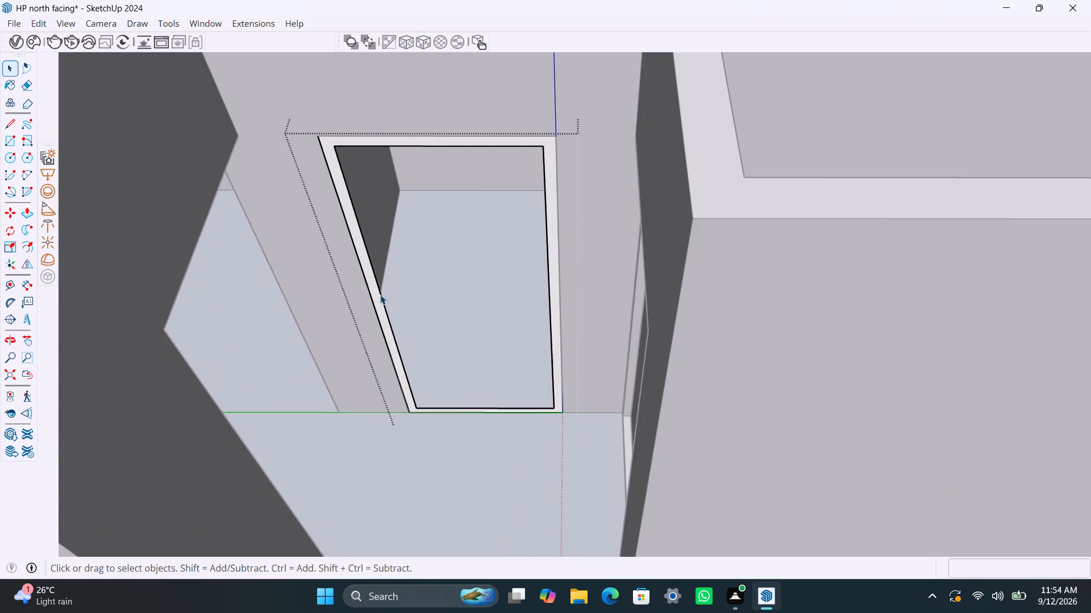
pyautogui.click(377, 299)
pyautogui.press('p')
pyautogui.click(377, 299)
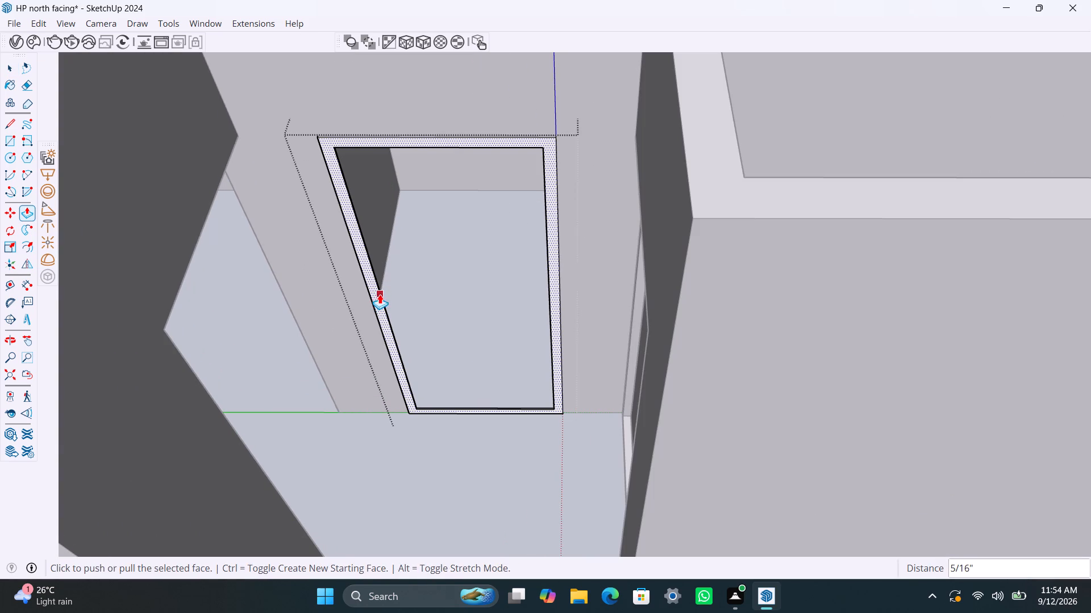
pyautogui.hotkey('ctrl', 'z')
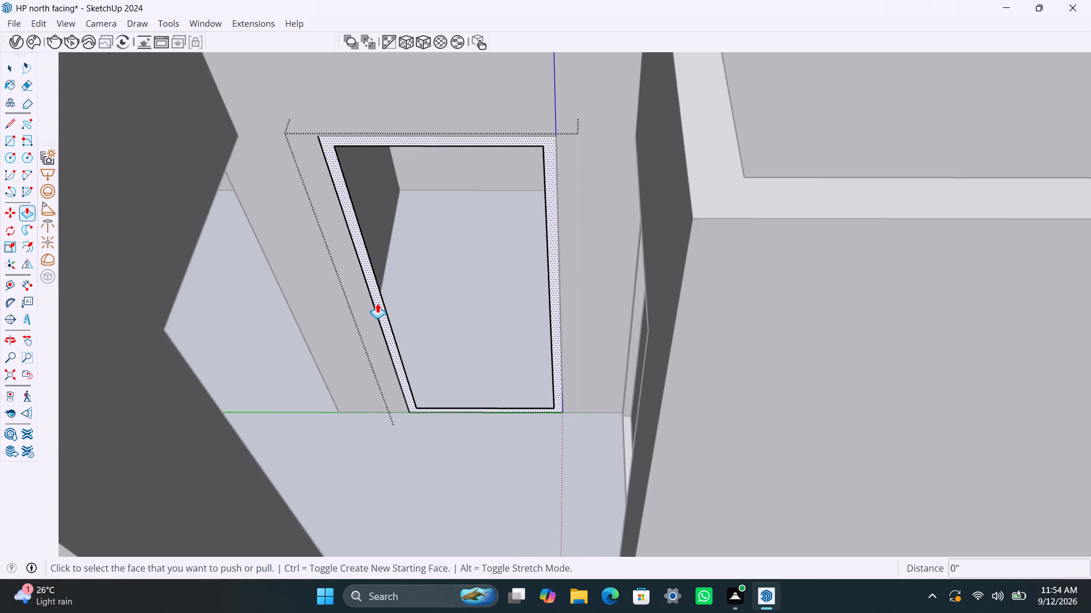
pyautogui.click(378, 301)
pyautogui.write('2.5"')
pyautogui.press('Return')
pyautogui.press('space')
# Draw a rectangle filling the inside of the frame for the door panel, and make it a group.
pyautogui.press('r')
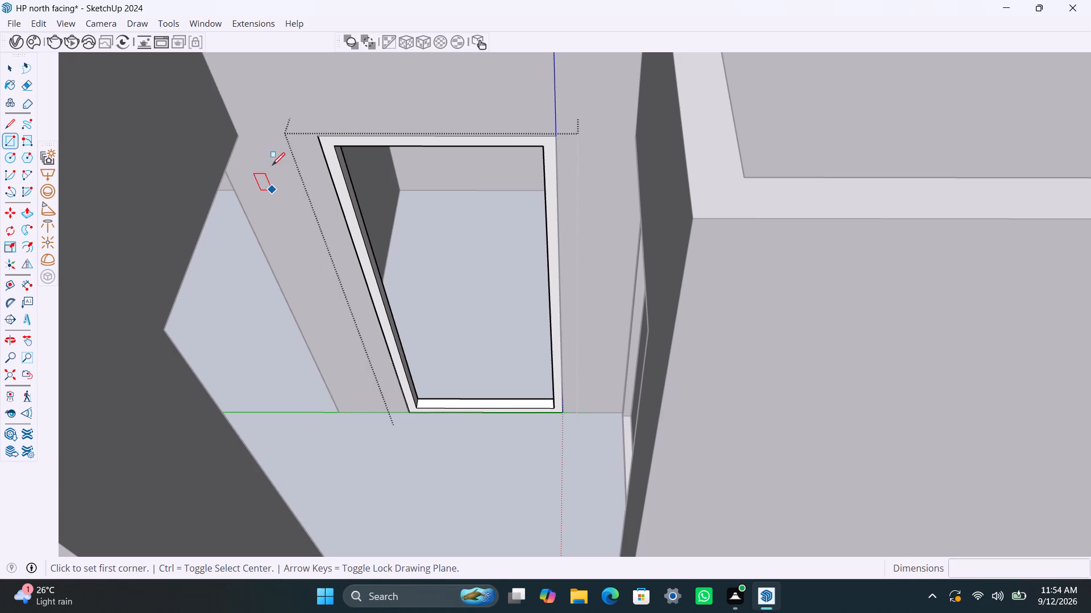
pyautogui.click(338, 148)
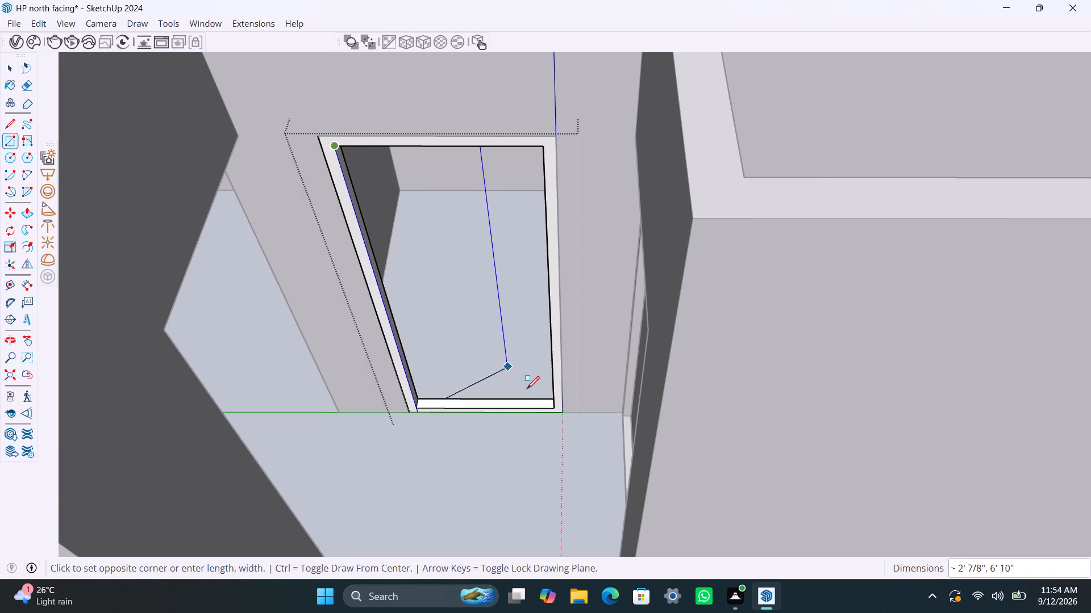
pyautogui.click(553, 410)
pyautogui.press('space')
pyautogui.doubleClick(472, 317)
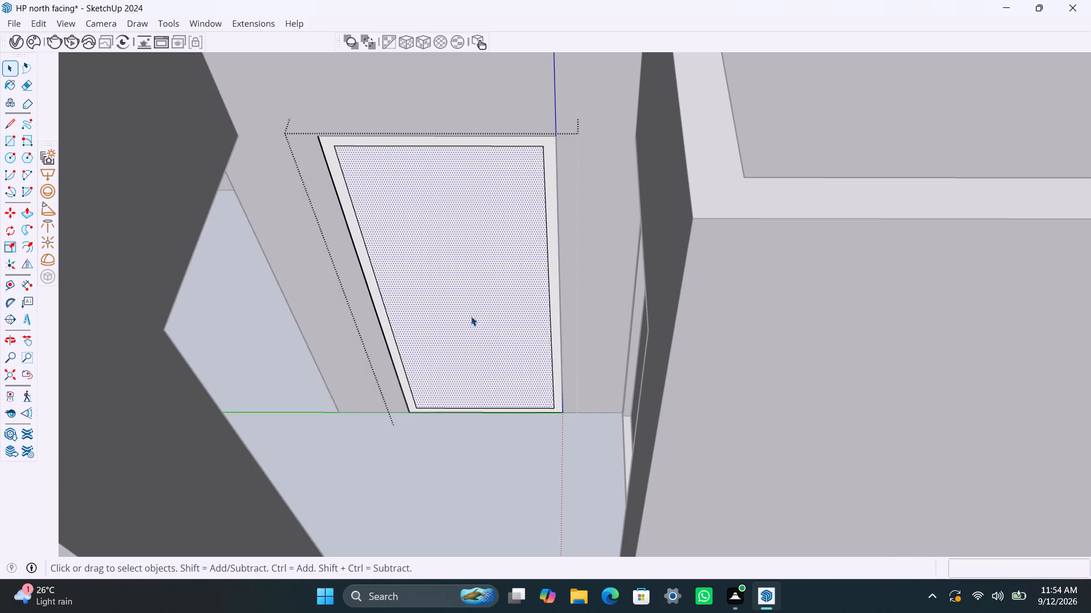
pyautogui.rightClick(471, 317)
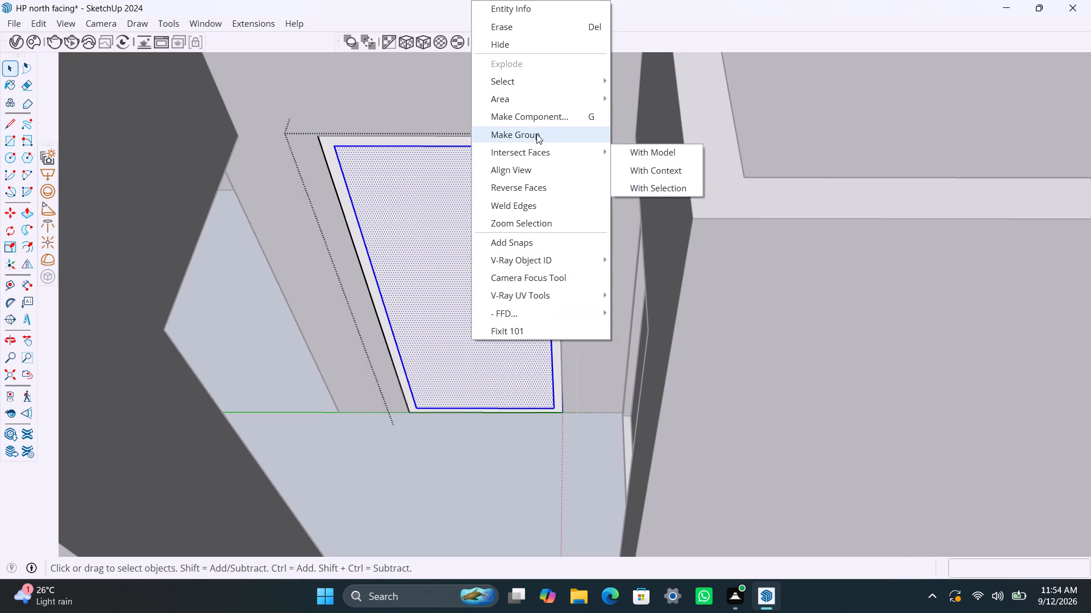
pyautogui.click(536, 134)
# Open the door panel group and Push/Pull its face by 18 mm.
pyautogui.tripleClick(451, 222)
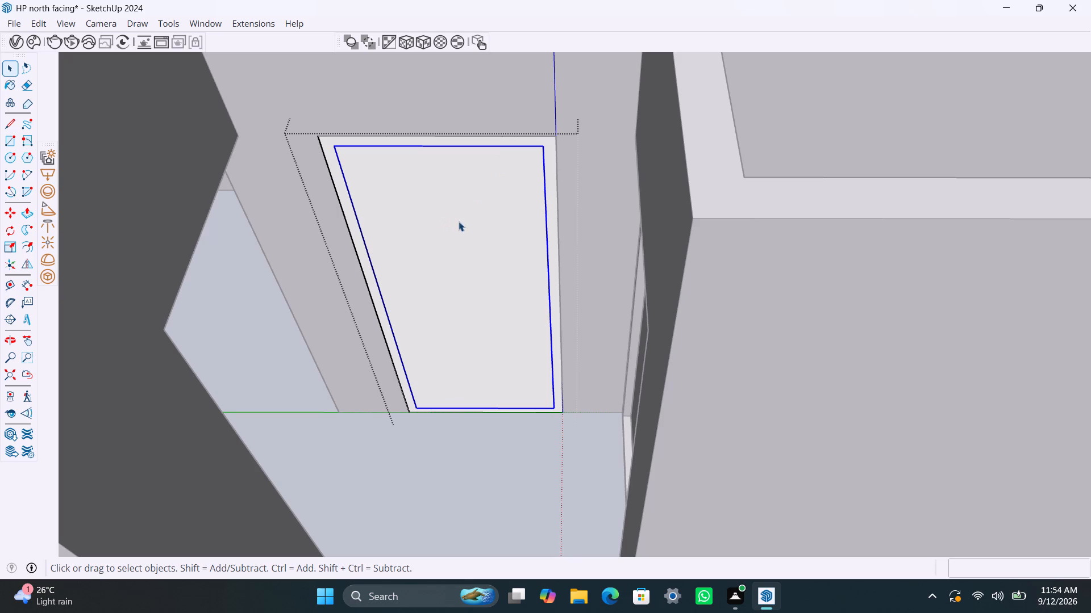
pyautogui.click(459, 222)
pyautogui.doubleClick(463, 225)
pyautogui.click(463, 225)
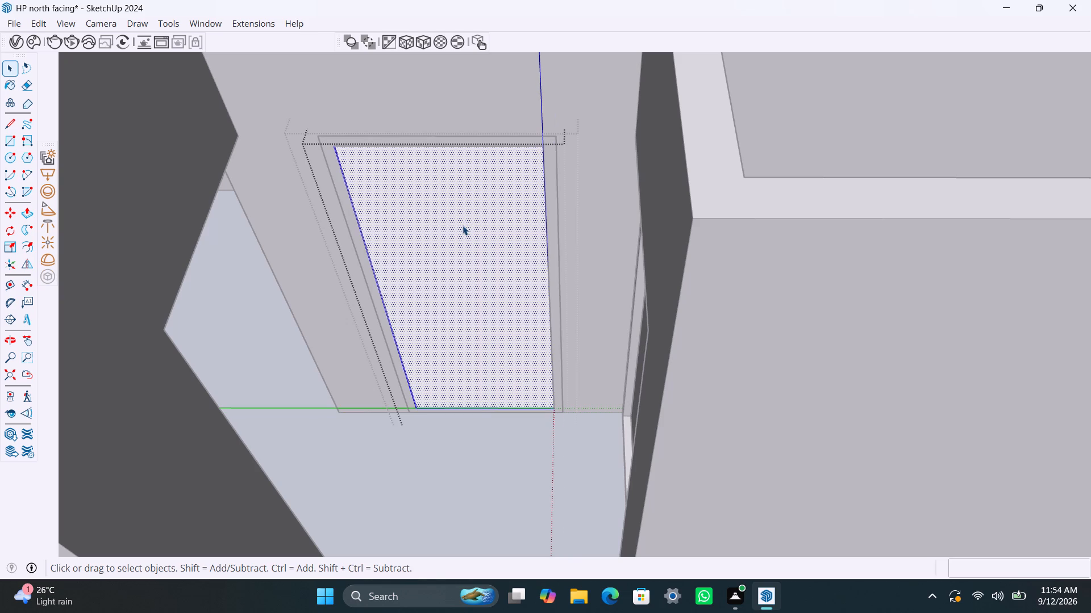
pyautogui.press('p')
pyautogui.click(458, 233)
pyautogui.press('1')
pyautogui.press('8')
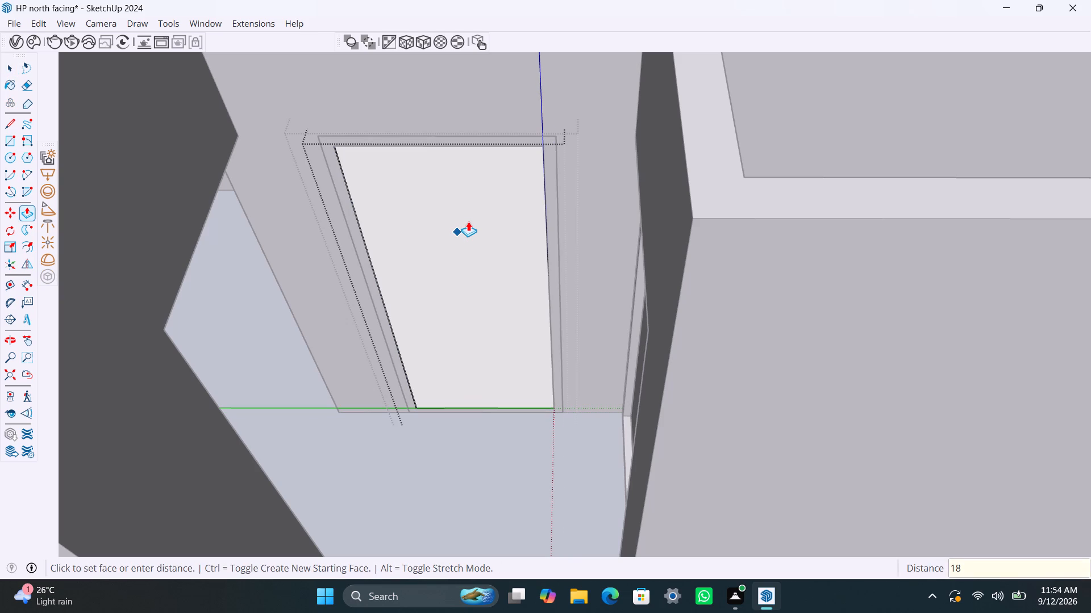
pyautogui.write('mm')
pyautogui.press('Return')
pyautogui.press('space')
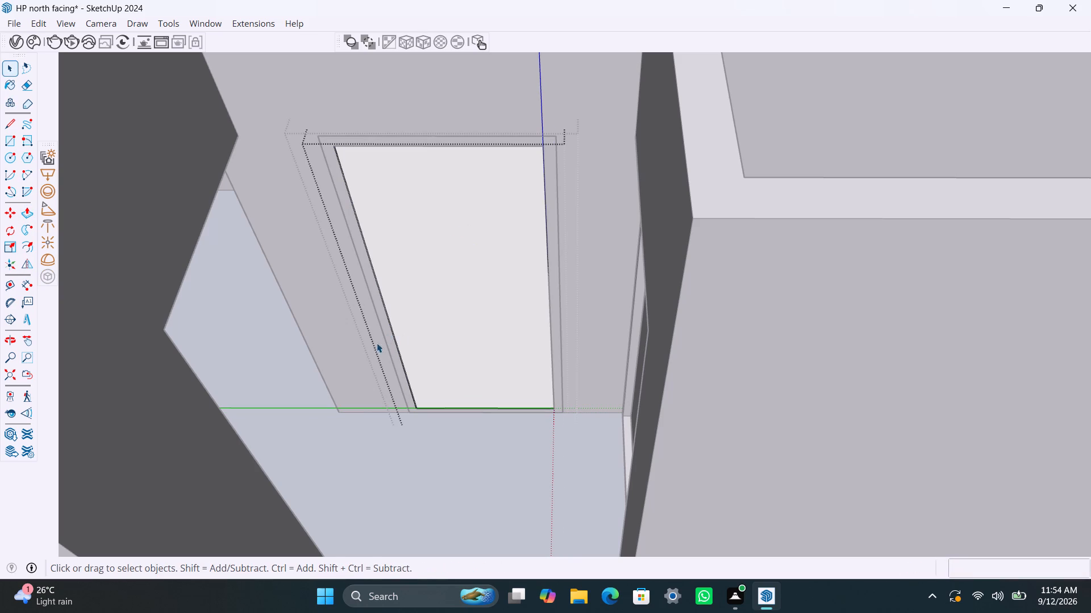
# Draw an upright handle rectangle about 6.8" by 1.1" near the panel's long edge on the passage side, and group it.
pyautogui.press('r')
pyautogui.scroll(1, 392, 275)
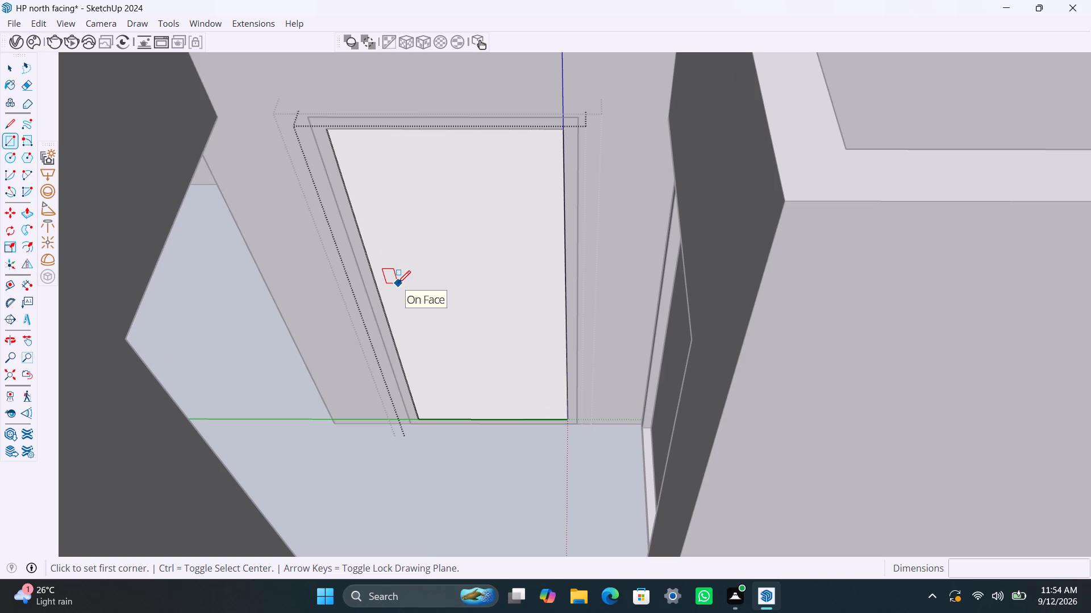
pyautogui.scroll(2, 401, 292)
pyautogui.moveTo(392, 274); pyautogui.dragTo(392, 284)
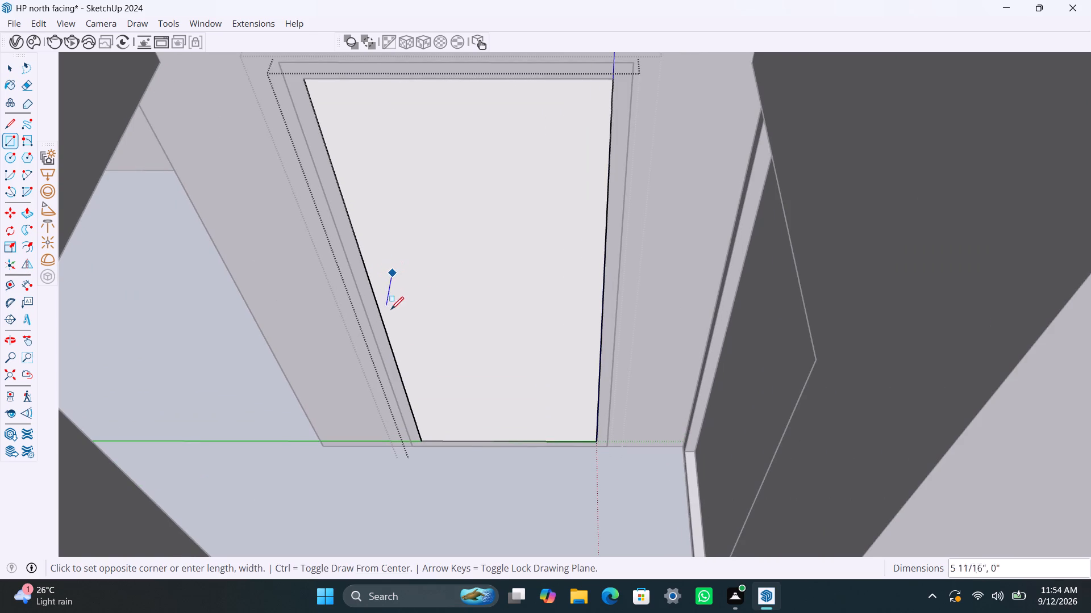
pyautogui.scroll(1, 409, 314)
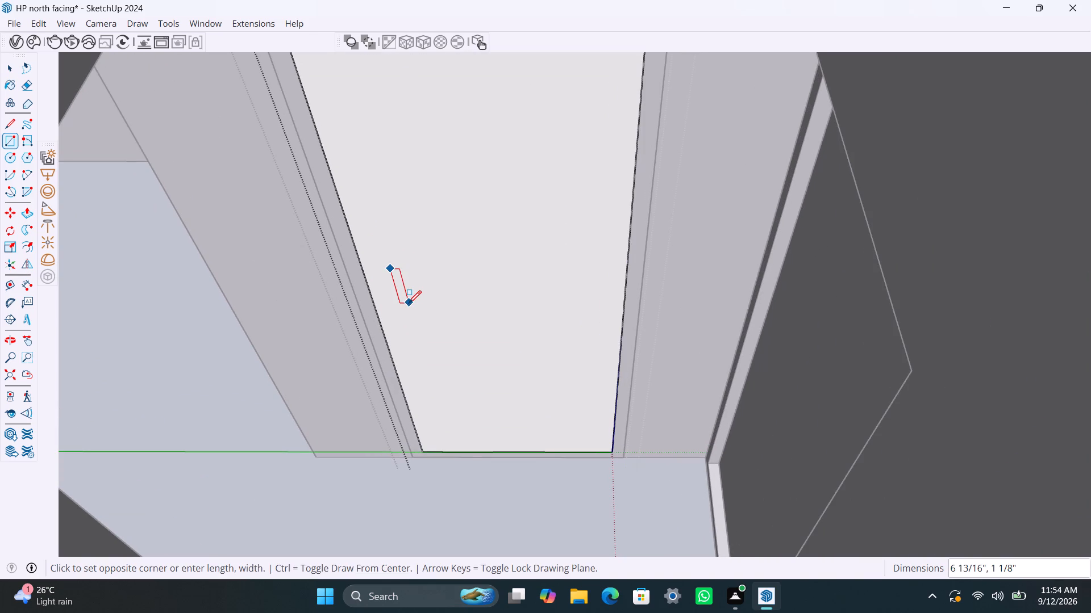
pyautogui.click(410, 304)
pyautogui.press('space')
pyautogui.doubleClick(400, 293)
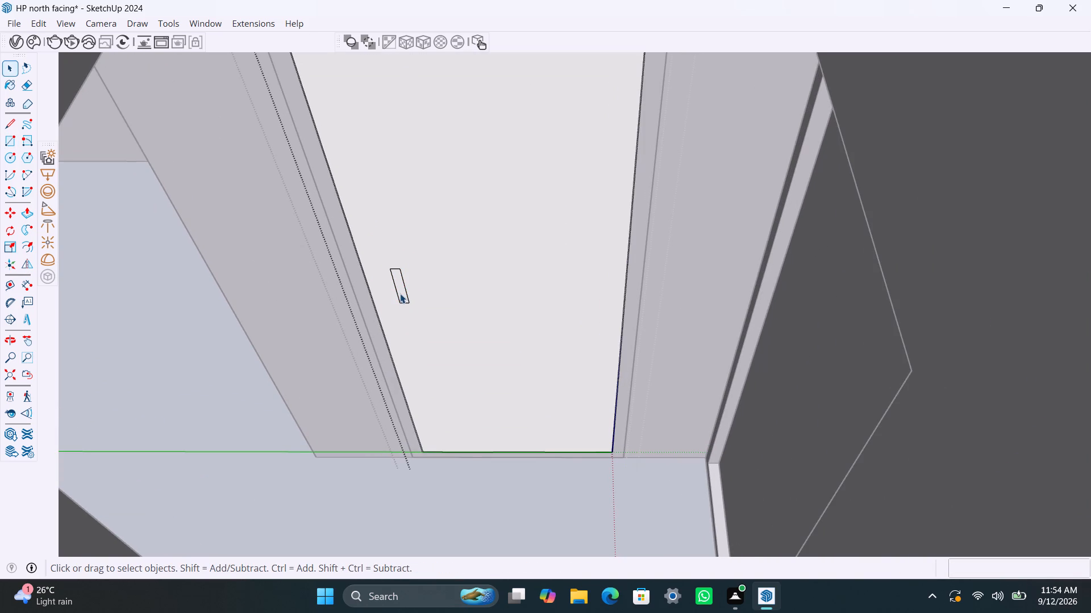
pyautogui.rightClick(400, 293)
pyautogui.moveTo(472, 137); pyautogui.dragTo(472, 145)
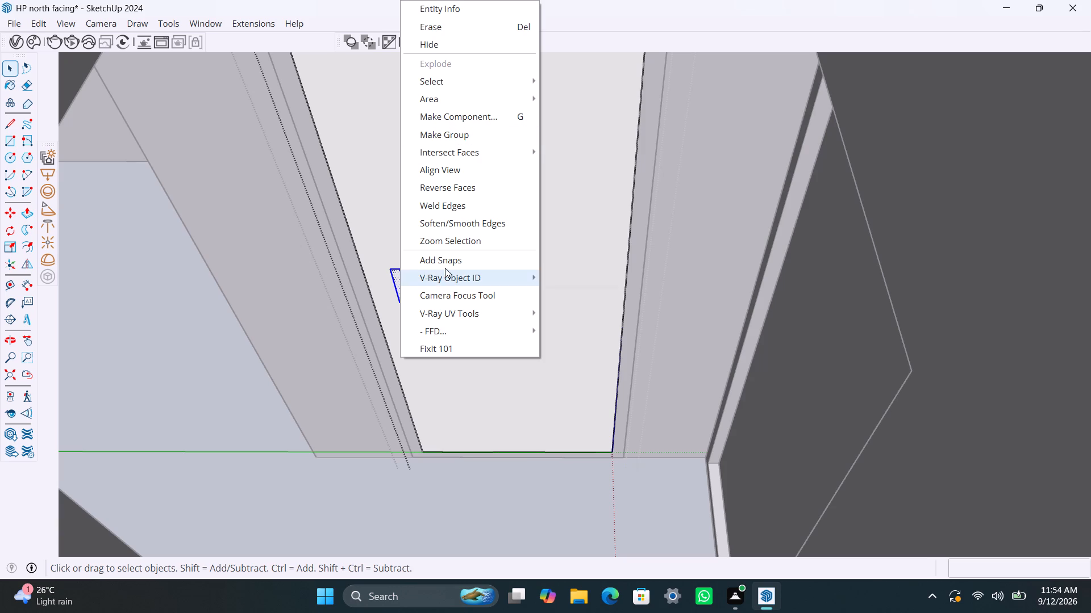
pyautogui.click(449, 138)
# Open the handle group, Push/Pull its face out 0.5", and close the handle and door groups.
pyautogui.scroll(2, 415, 259)
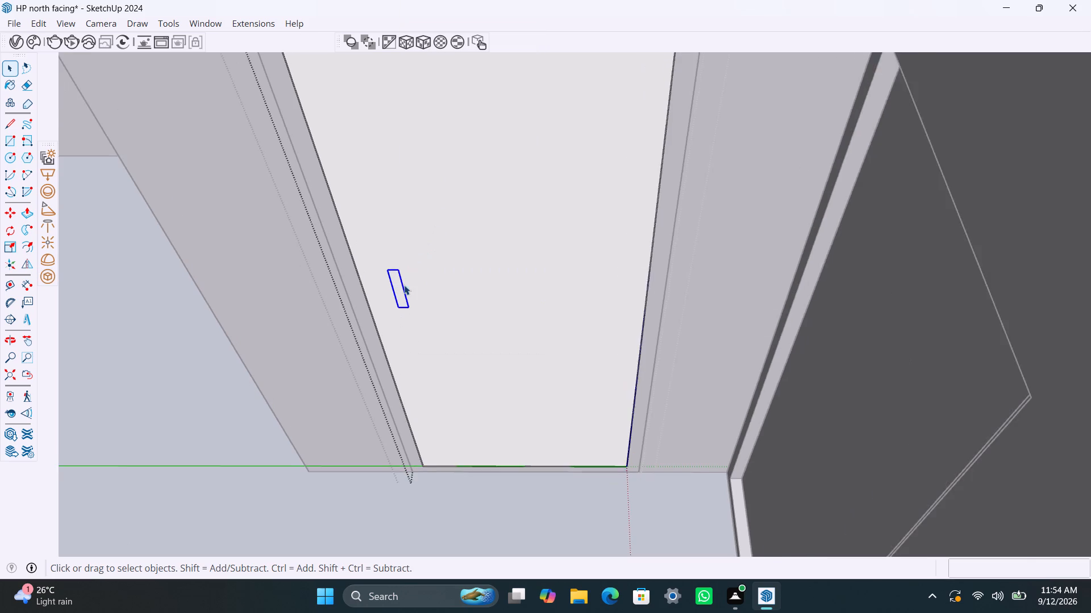
pyautogui.tripleClick(401, 293)
pyautogui.press('p')
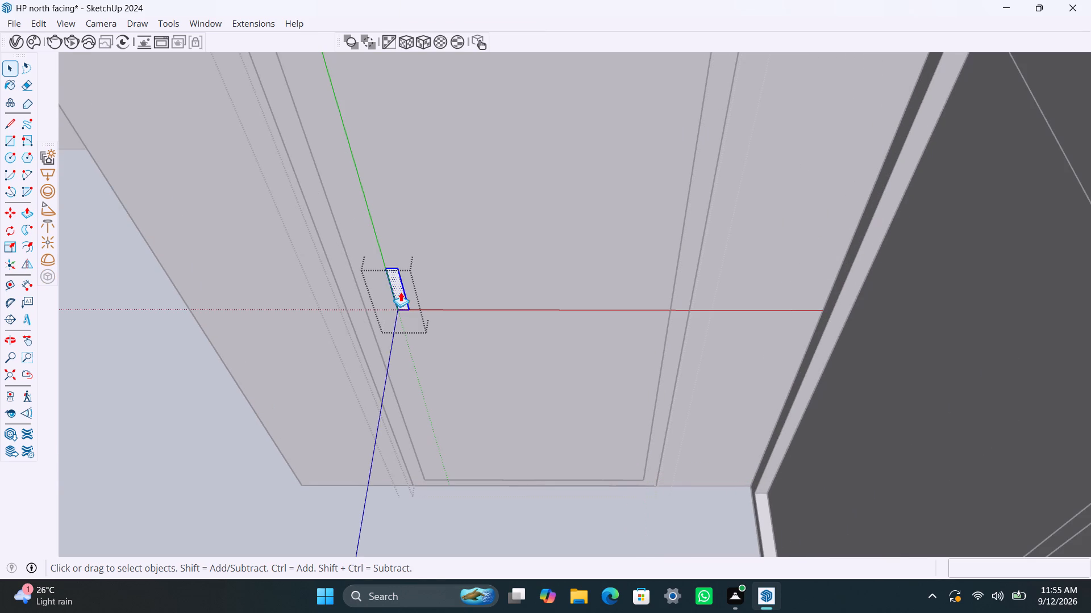
pyautogui.click(401, 292)
pyautogui.write('0.5"')
pyautogui.press('Return')
pyautogui.press('space')
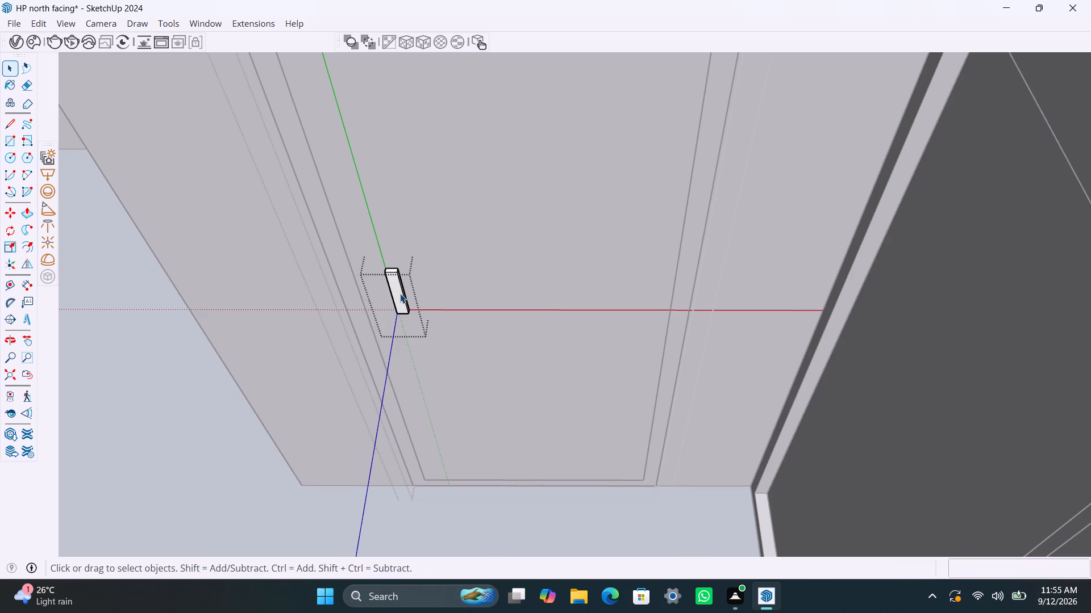
pyautogui.scroll(-14, 408, 266)
pyautogui.click(627, 222)
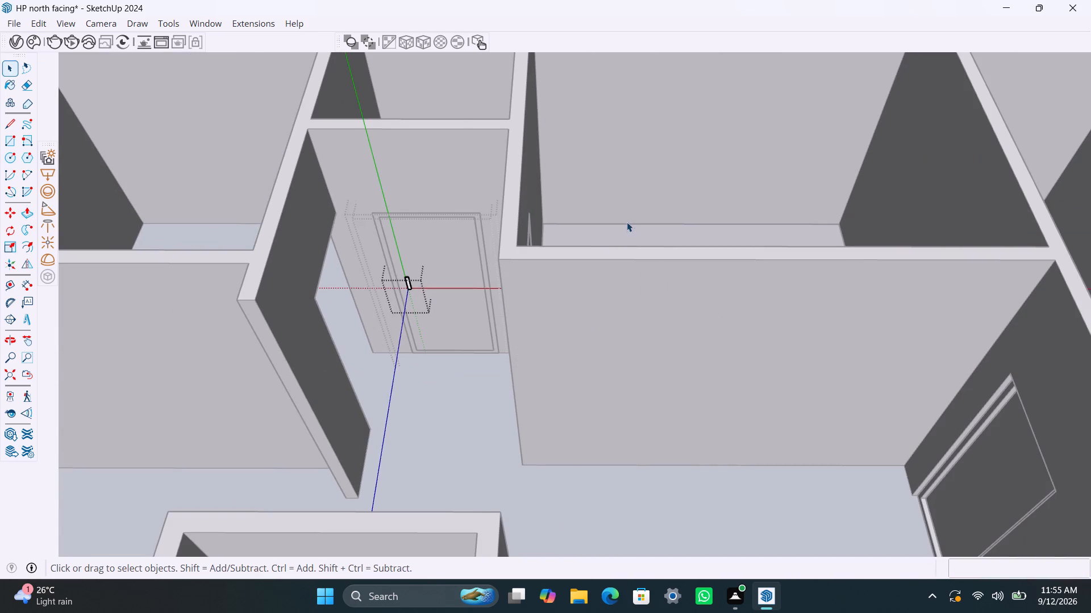
pyautogui.doubleClick(599, 209)
# Delete the regenerated floor faces in the hall and in the small room beside the outer wall.
pyautogui.scroll(-2, 465, 322)
pyautogui.click(411, 401)
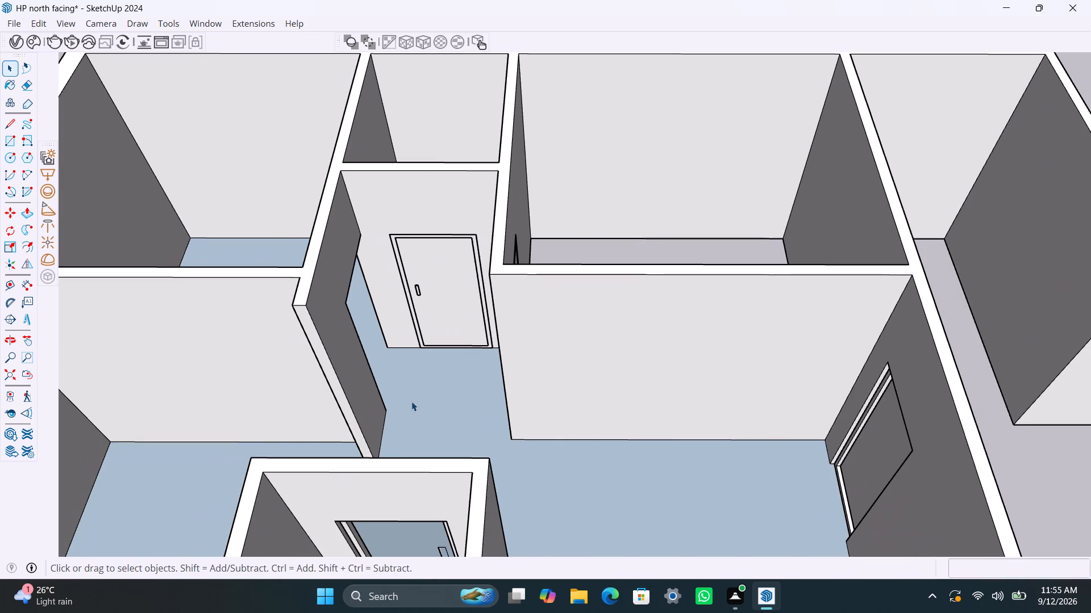
pyautogui.press('Delete')
pyautogui.scroll(-9, 457, 407)
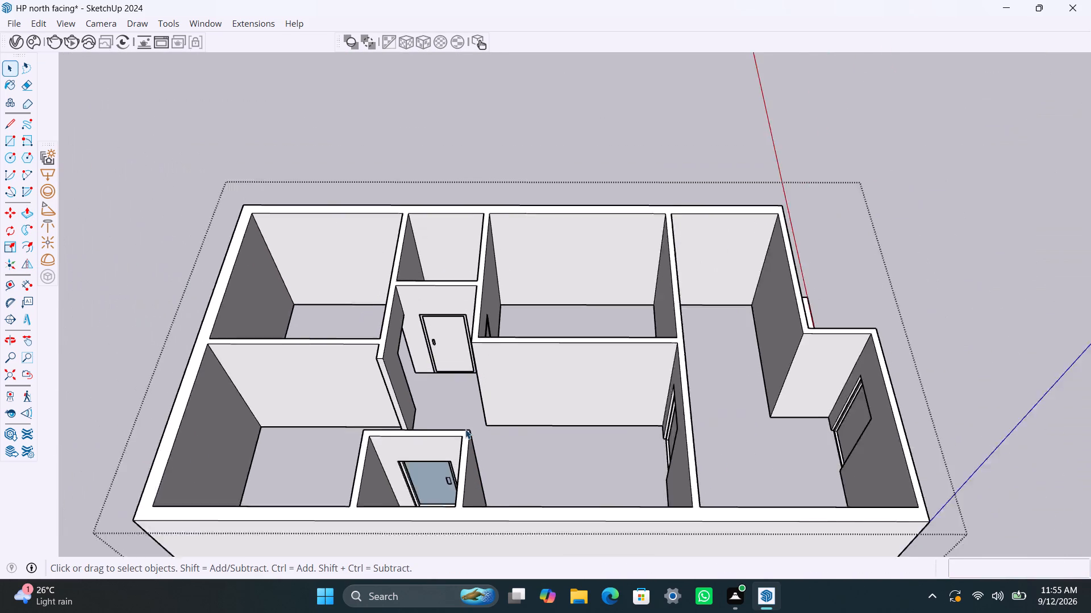
pyautogui.scroll(3, 430, 473)
pyautogui.moveTo(432, 473); pyautogui.dragTo(434, 534, button='middle')
pyautogui.scroll(2, 431, 539)
pyautogui.click(444, 511)
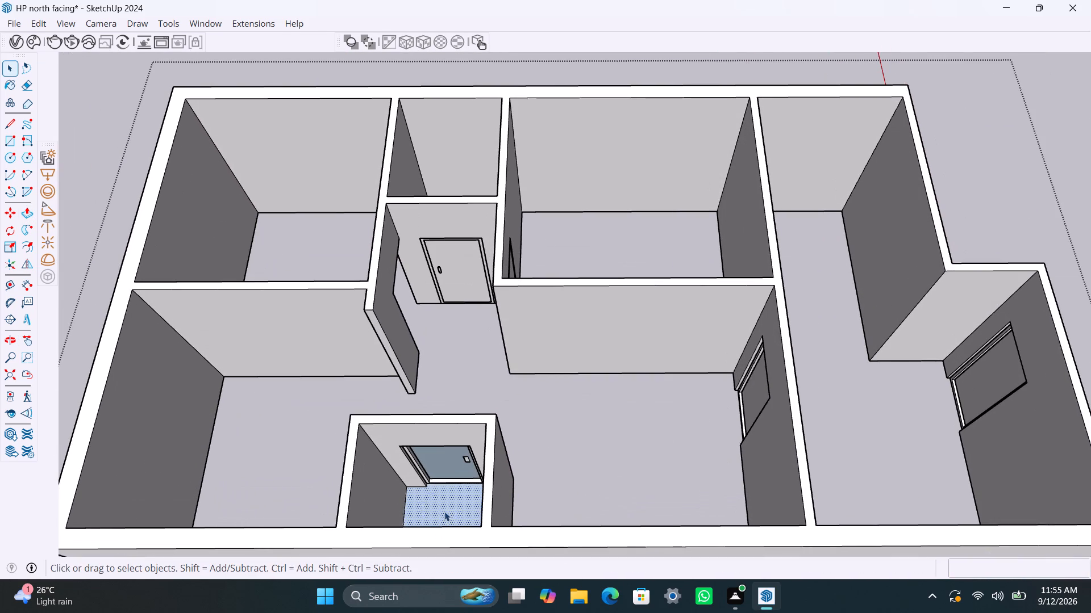
pyautogui.press('Delete')
# Delete the existing door from the middle bedroom's doorway onto the passage.
pyautogui.scroll(-4, 469, 268)
pyautogui.moveTo(522, 242); pyautogui.dragTo(514, 245, button='middle')
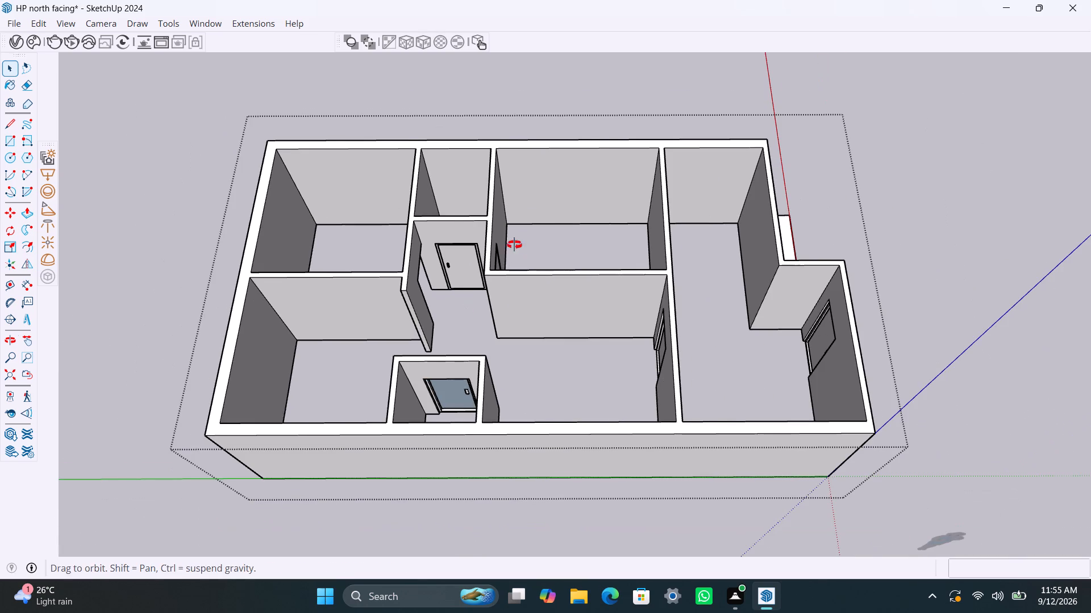
pyautogui.moveTo(514, 245); pyautogui.dragTo(62, 279, button='middle')
pyautogui.scroll(5, 589, 263)
pyautogui.click(634, 234)
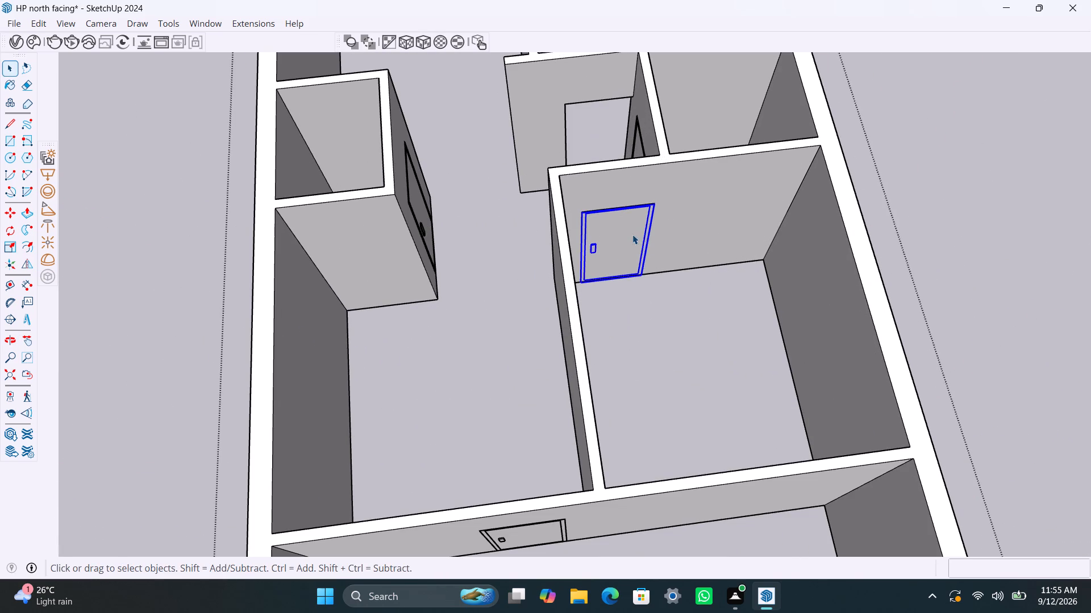
pyautogui.press('Delete')
# Delete the leftover floor edges at the bedroom doorways opening onto the passage.
pyautogui.scroll(-4, 577, 253)
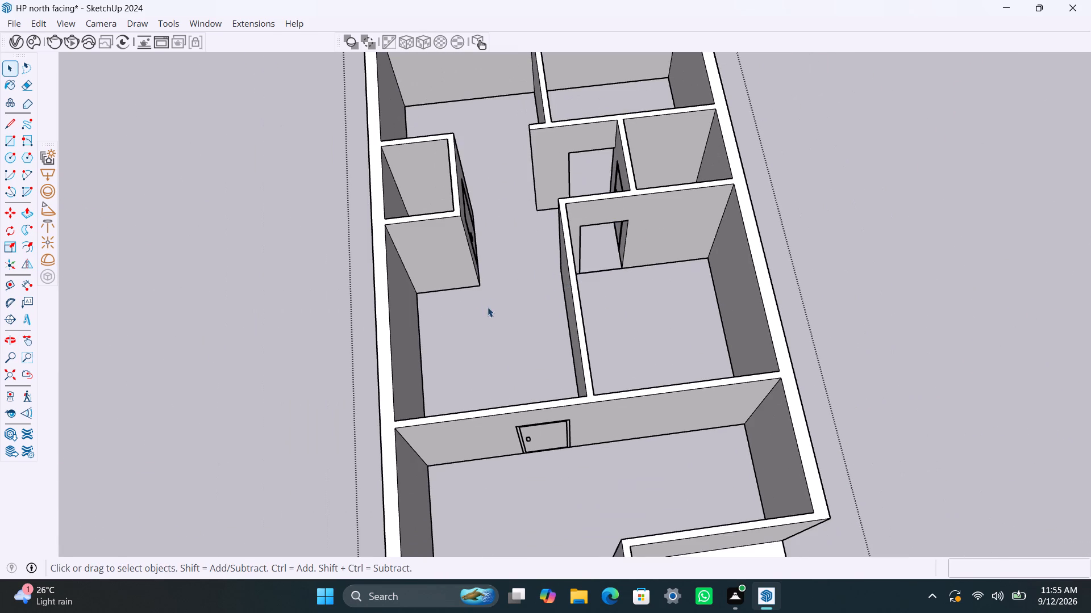
pyautogui.moveTo(486, 310); pyautogui.dragTo(1070, 308, button='middle')
pyautogui.scroll(2, 523, 212)
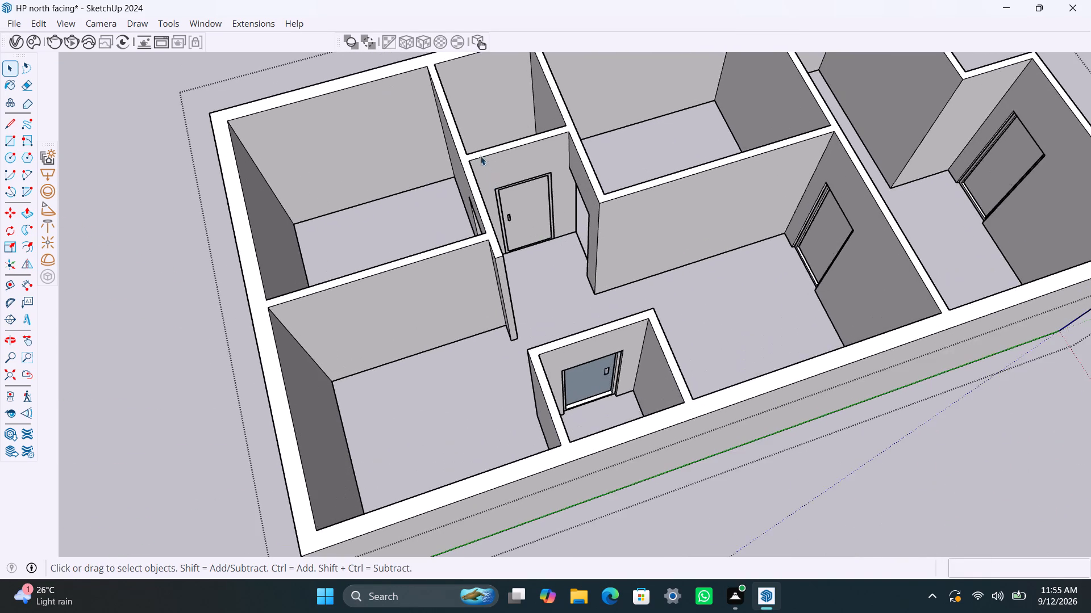
pyautogui.moveTo(488, 176); pyautogui.dragTo(524, 273, button='middle')
pyautogui.scroll(1, 491, 136)
pyautogui.click(497, 137)
pyautogui.press('Delete')
pyautogui.scroll(-3, 495, 197)
pyautogui.moveTo(603, 289); pyautogui.dragTo(939, 132, button='middle')
pyautogui.moveTo(498, 253); pyautogui.dragTo(489, 357, button='middle')
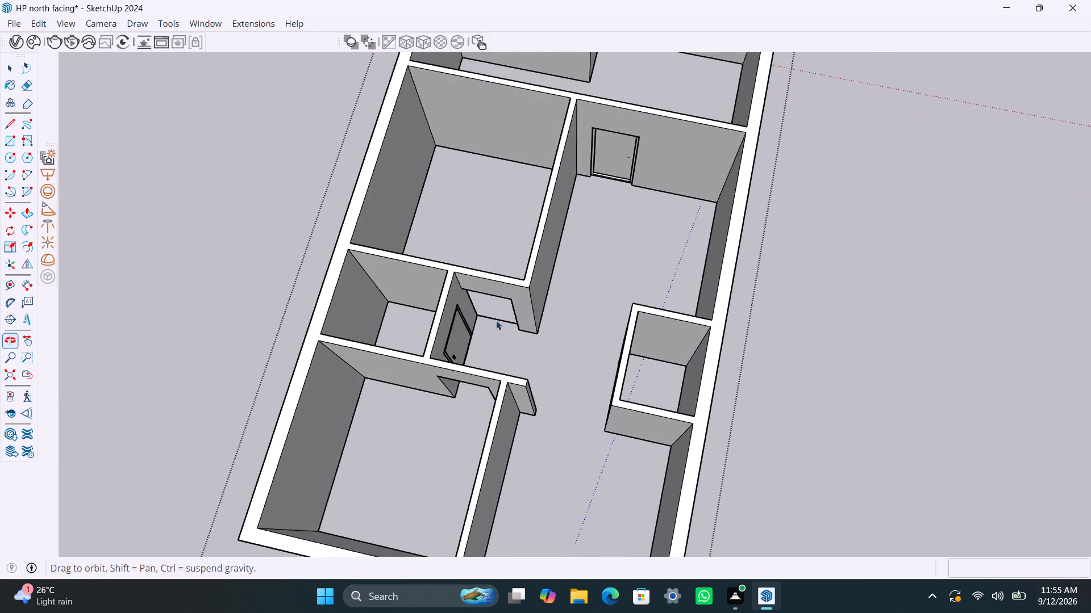
pyautogui.scroll(8, 495, 314)
pyautogui.click(491, 322)
pyautogui.moveTo(497, 318); pyautogui.dragTo(499, 318)
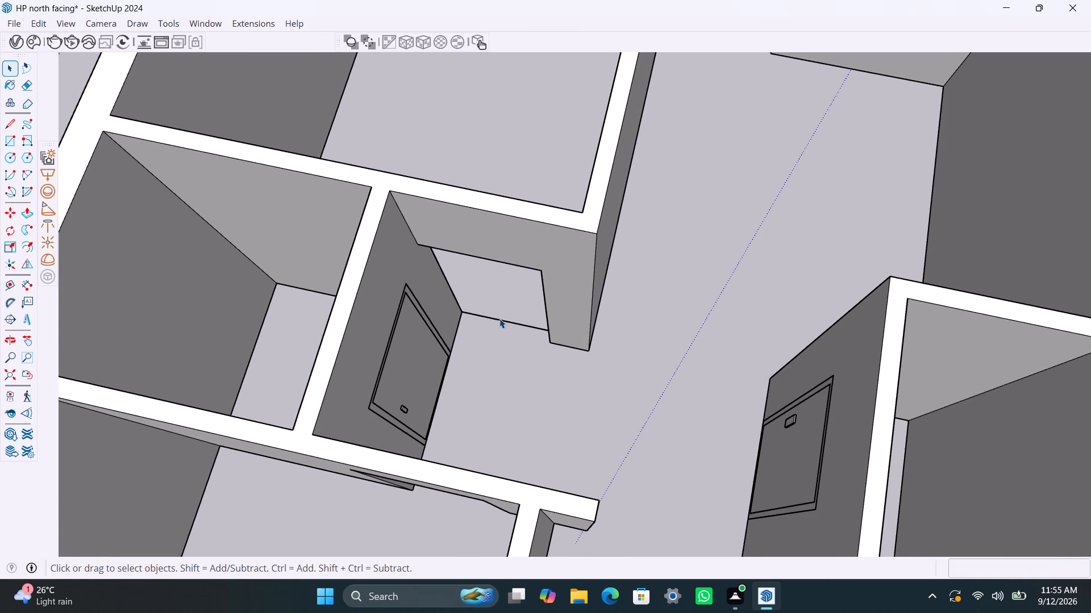
pyautogui.moveTo(499, 318); pyautogui.dragTo(502, 320)
pyautogui.click(520, 326)
pyautogui.press('Delete')
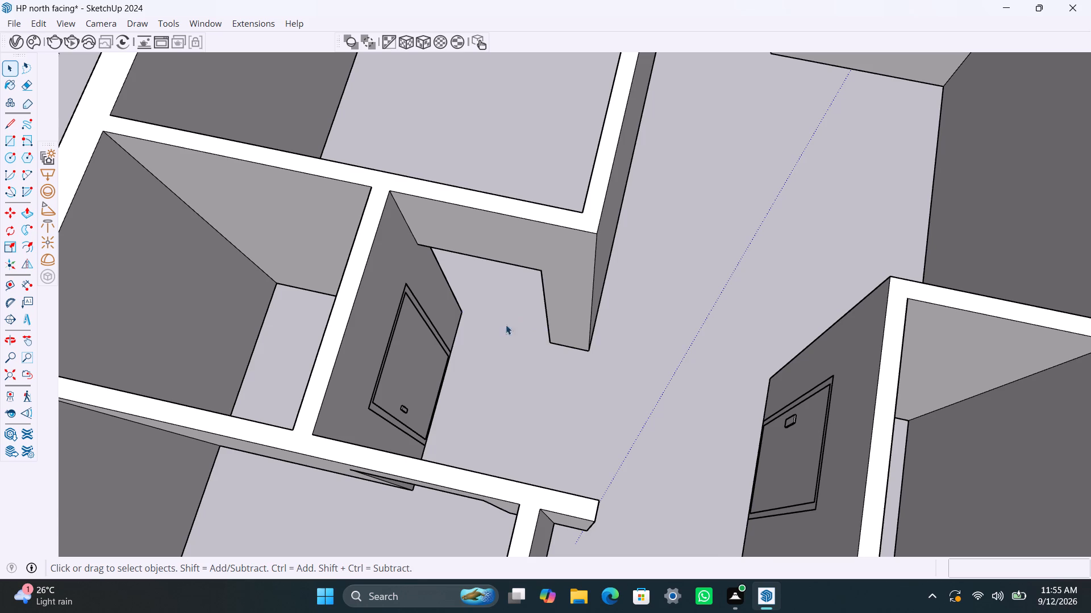
# Draw a 7' x 3' rectangle filling the middle bedroom's doorway onto the passage and make it a group.
pyautogui.scroll(-2, 520, 320)
pyautogui.moveTo(523, 316); pyautogui.dragTo(594, 295, button='middle')
pyautogui.scroll(2, 443, 267)
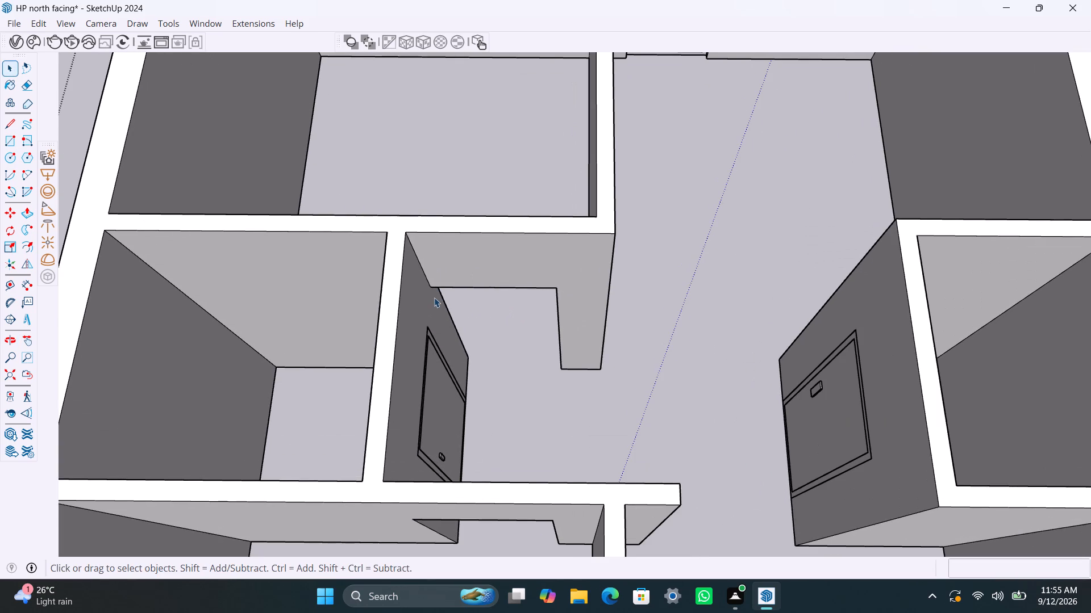
pyautogui.press('r')
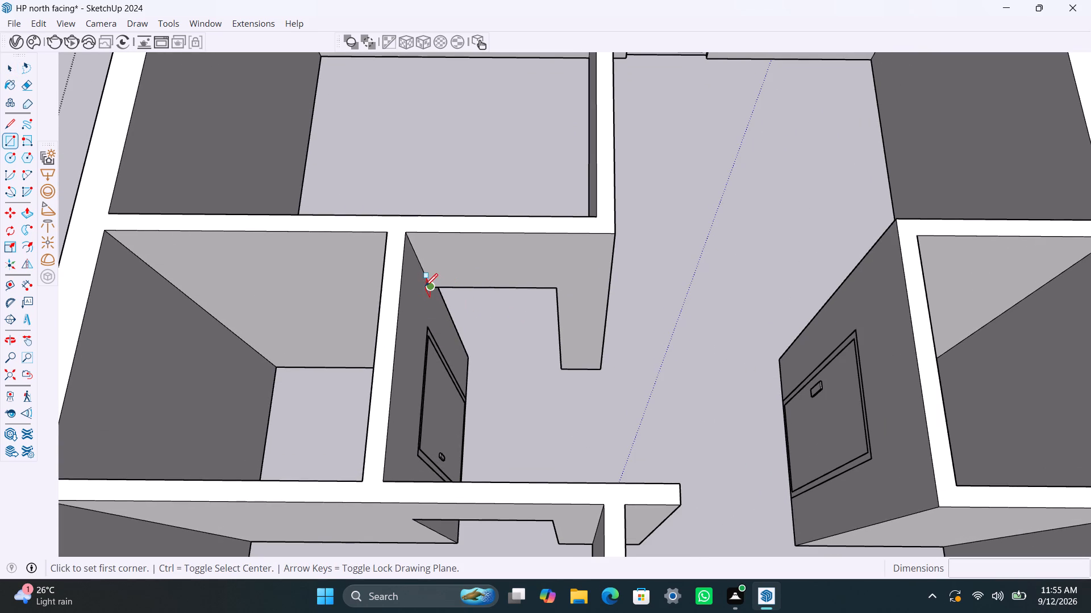
pyautogui.click(426, 285)
pyautogui.click(564, 372)
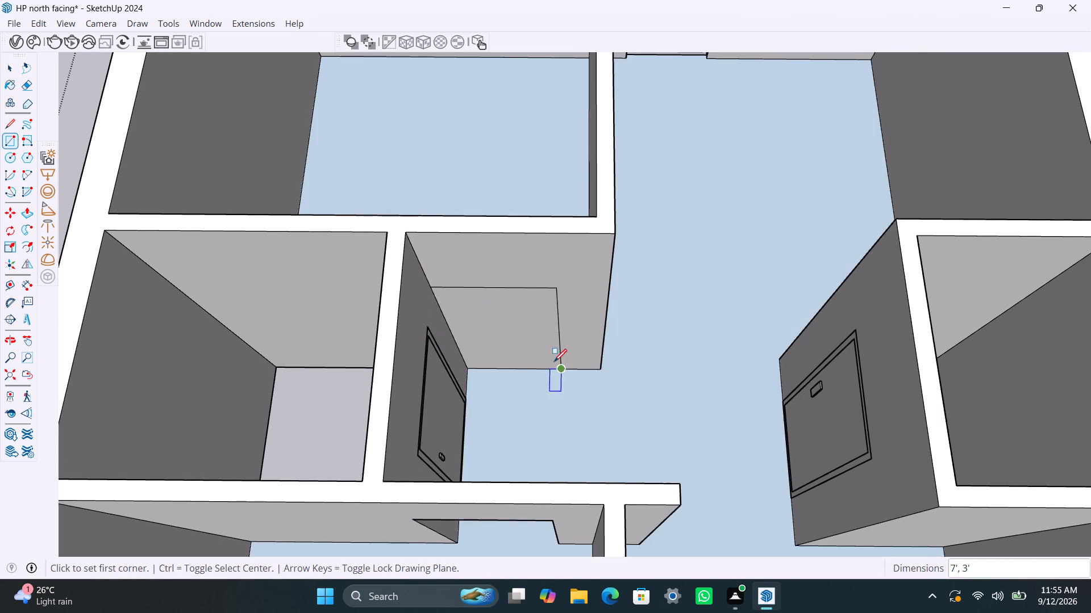
pyautogui.press('space')
pyautogui.doubleClick(511, 330)
pyautogui.rightClick(509, 330)
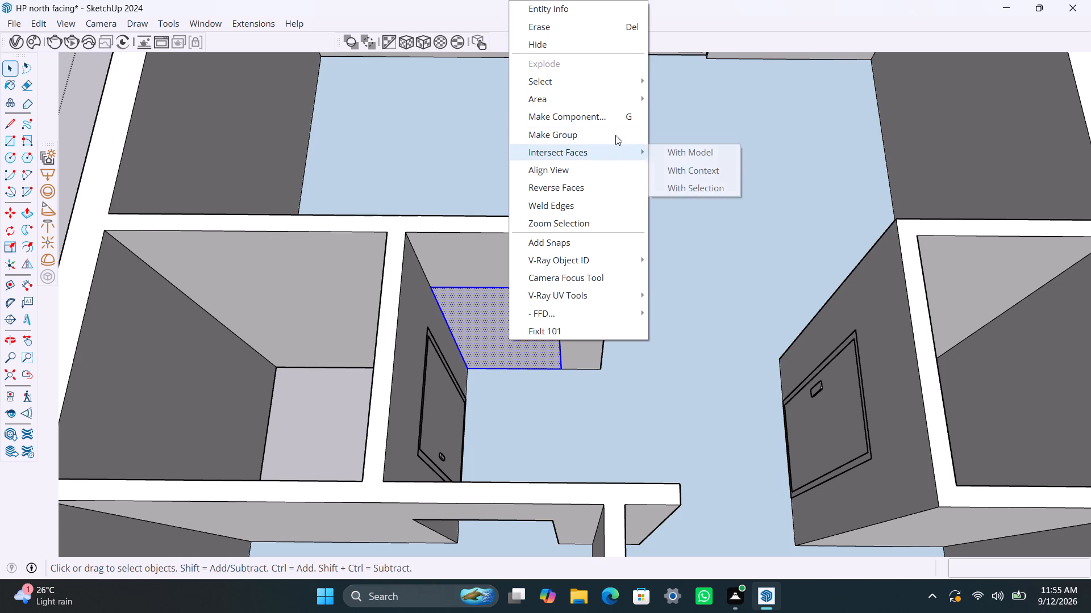
pyautogui.click(611, 136)
# Inside the new door group, offset the face's outline inward 2" and delete the inner face, leaving the frame profile.
pyautogui.doubleClick(497, 333)
pyautogui.click(494, 328)
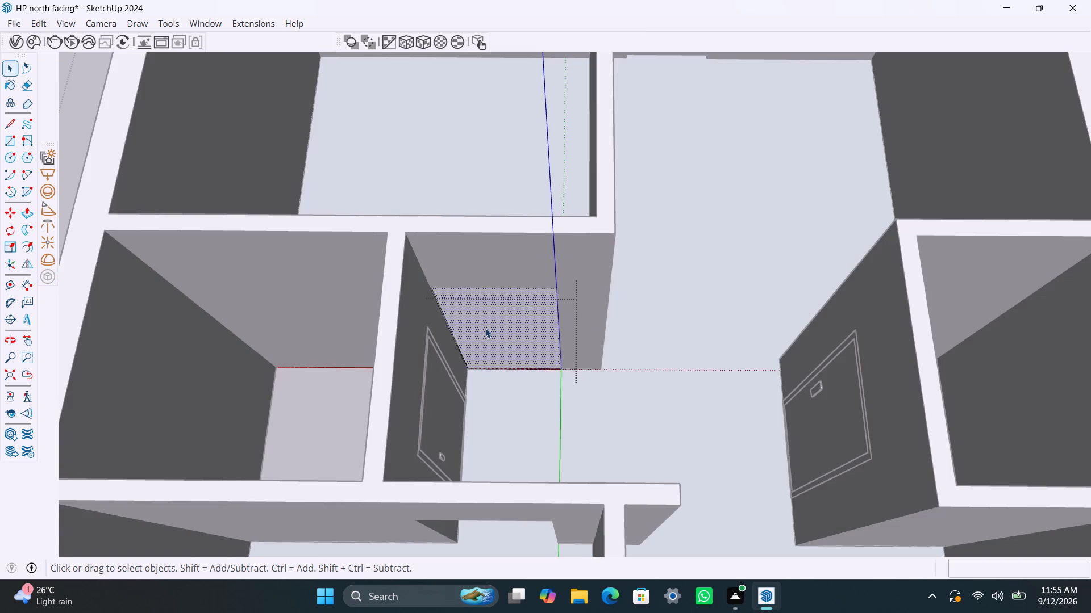
pyautogui.press('f')
pyautogui.click(458, 317)
pyautogui.press('2')
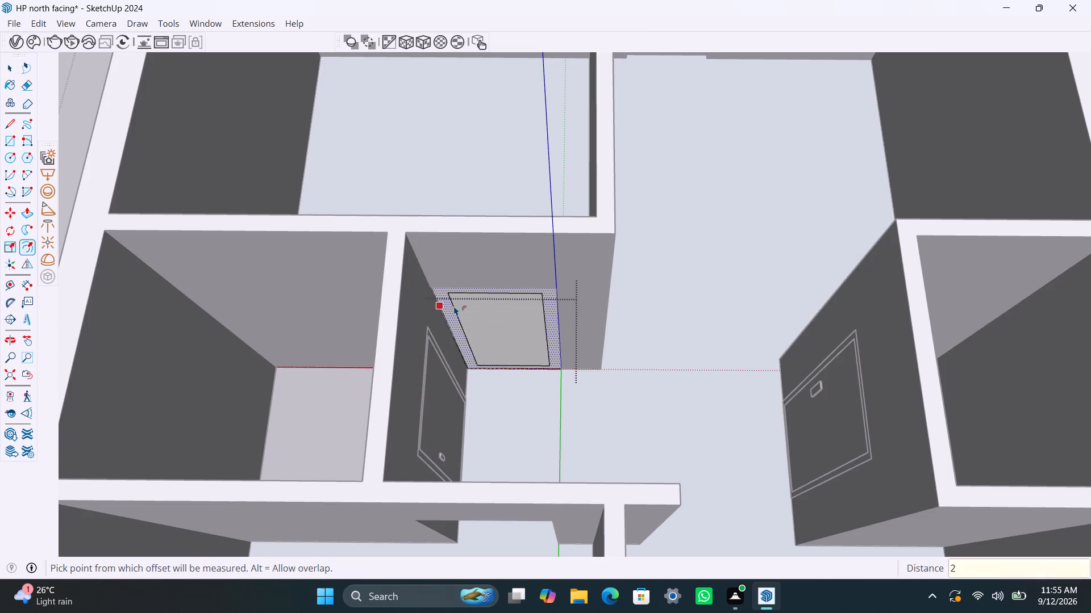
pyautogui.hotkey('shift', '"')
pyautogui.press('Return')
pyautogui.press('space')
pyautogui.click(524, 339)
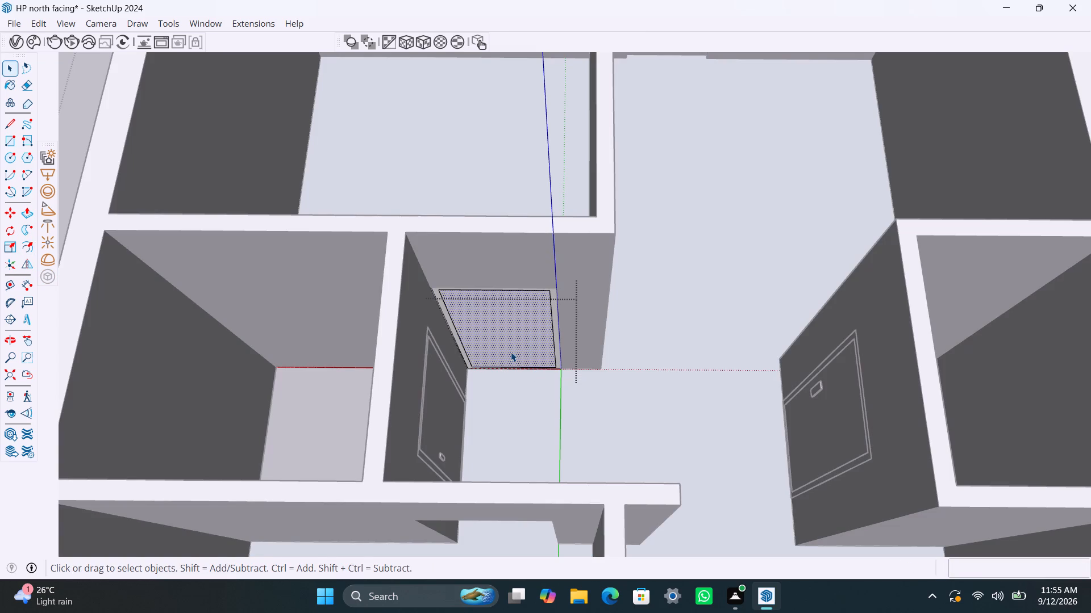
pyautogui.press('Delete')
# Push/Pull the door frame profile 2.5".
pyautogui.scroll(4, 463, 339)
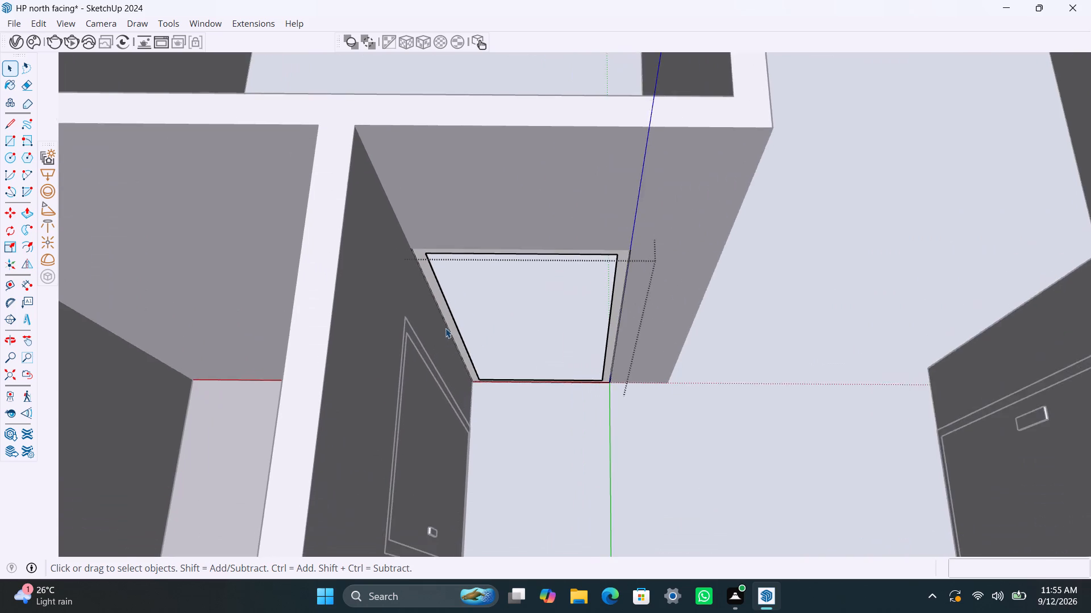
pyautogui.scroll(2, 445, 328)
pyautogui.click(445, 309)
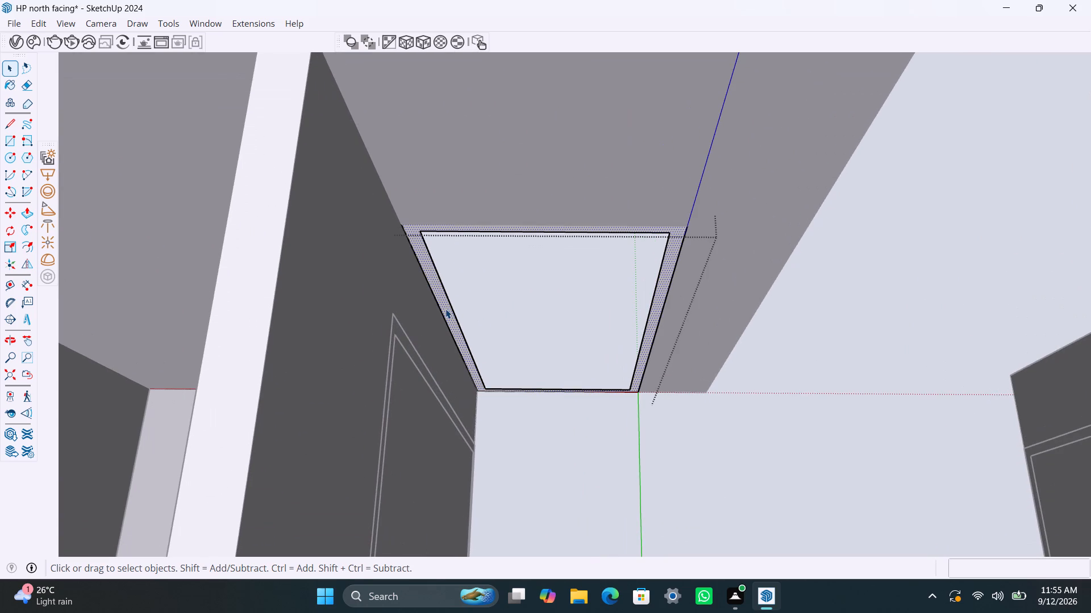
pyautogui.press('p')
pyautogui.click(445, 309)
pyautogui.write('2.5"')
pyautogui.press('Return')
pyautogui.press('space')
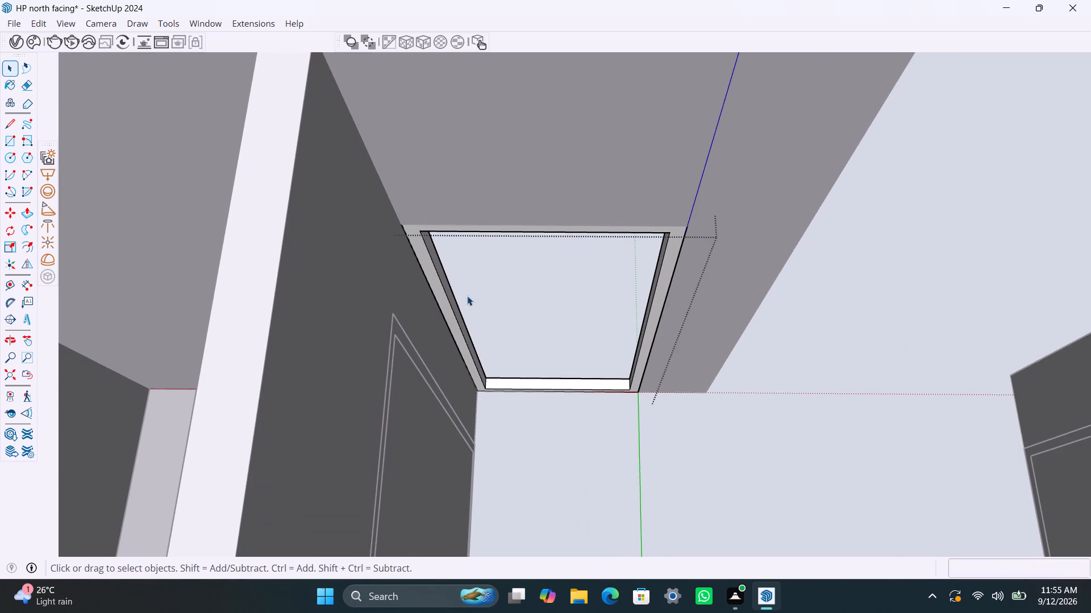
# Draw a rectangle filling the opening inside the door frame and make it a nested group for the door panel.
pyautogui.press('r')
pyautogui.click(422, 232)
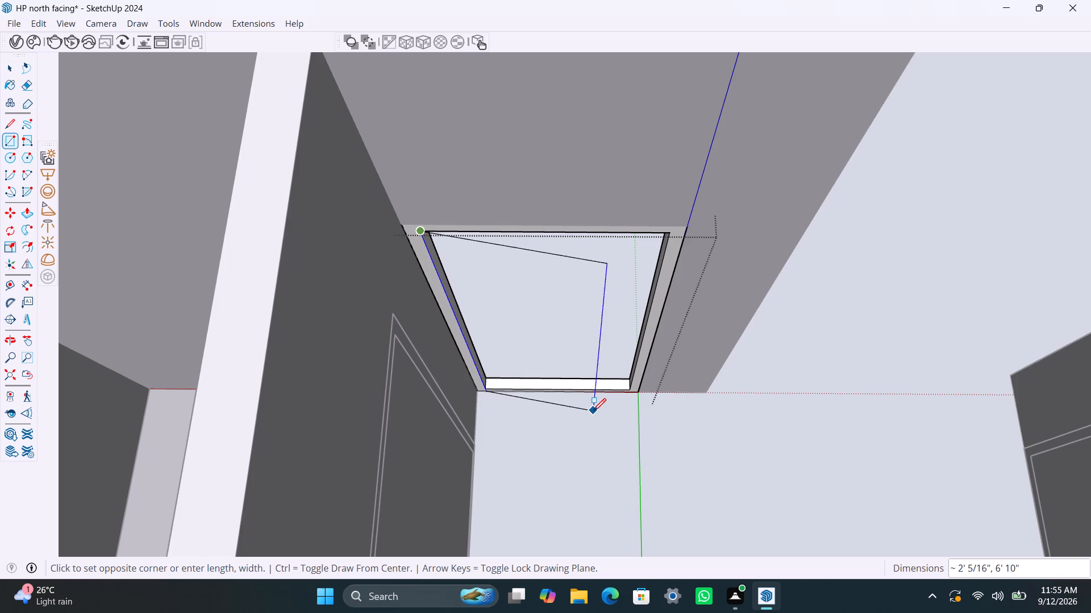
pyautogui.click(626, 392)
pyautogui.press('space')
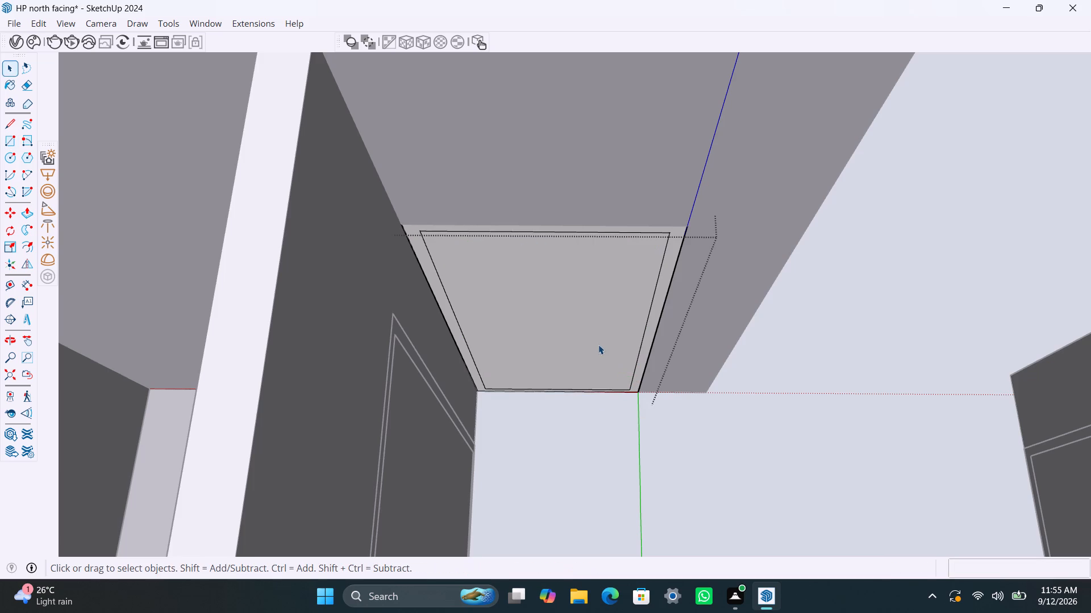
pyautogui.doubleClick(598, 345)
pyautogui.rightClick(597, 345)
pyautogui.click(670, 138)
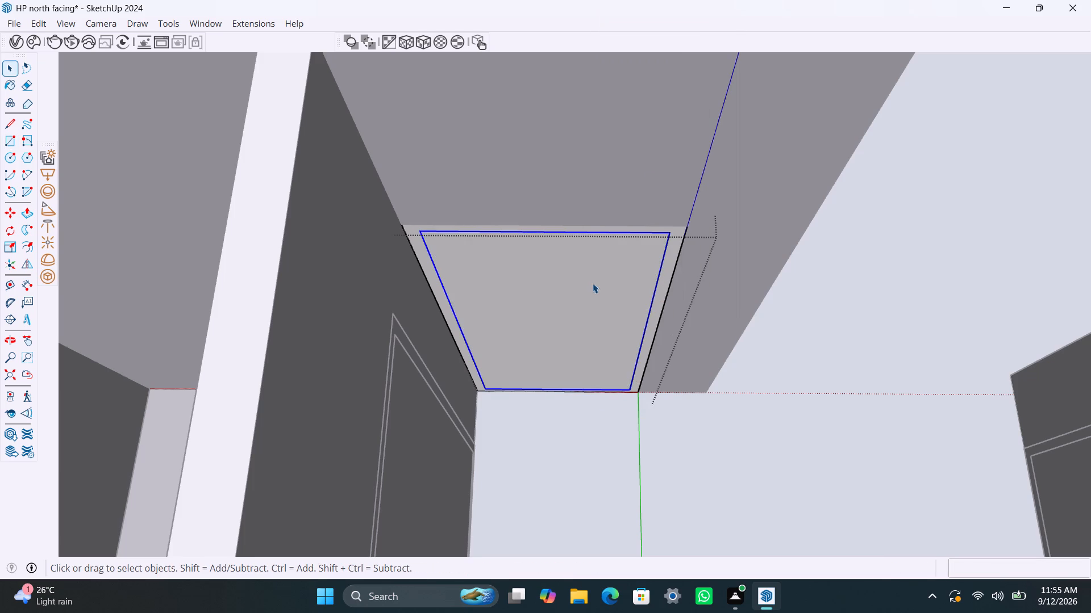
# Open the door panel group and Push/Pull its face 18 mm.
pyautogui.tripleClick(593, 283)
pyautogui.press('p')
pyautogui.click(591, 285)
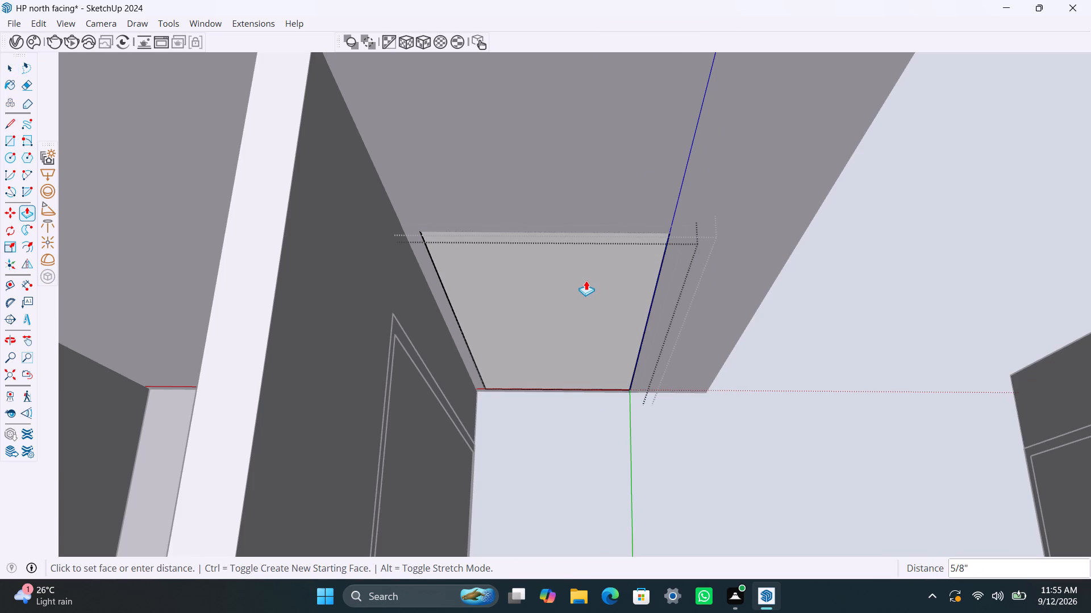
pyautogui.write('18mm')
pyautogui.press('Return')
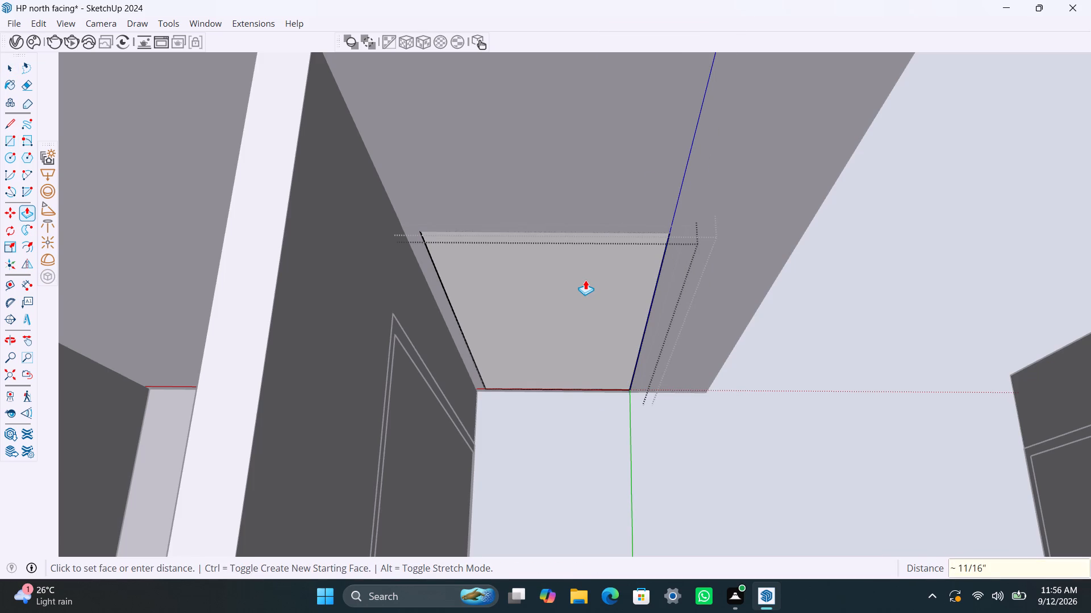
pyautogui.press('space')
# Draw a handle rectangle about 6 13/16" x 1 3/8" near the door panel's side edge and make it a group.
pyautogui.press('r')
pyautogui.moveTo(495, 293); pyautogui.dragTo(506, 229, button='middle')
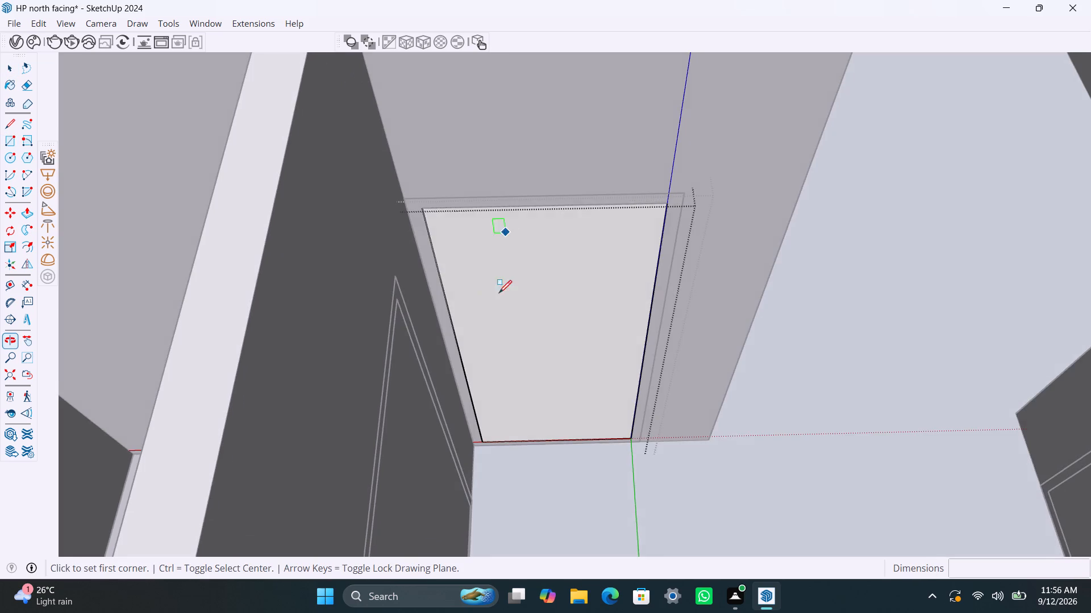
pyautogui.scroll(6, 496, 342)
pyautogui.moveTo(519, 295); pyautogui.dragTo(527, 262, button='middle')
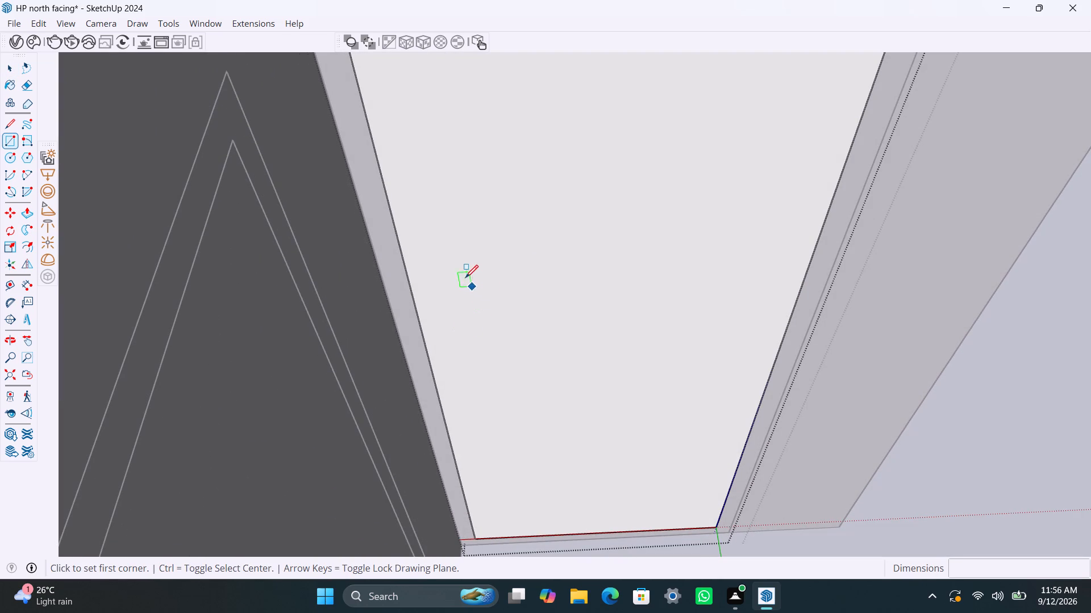
pyautogui.click(457, 266)
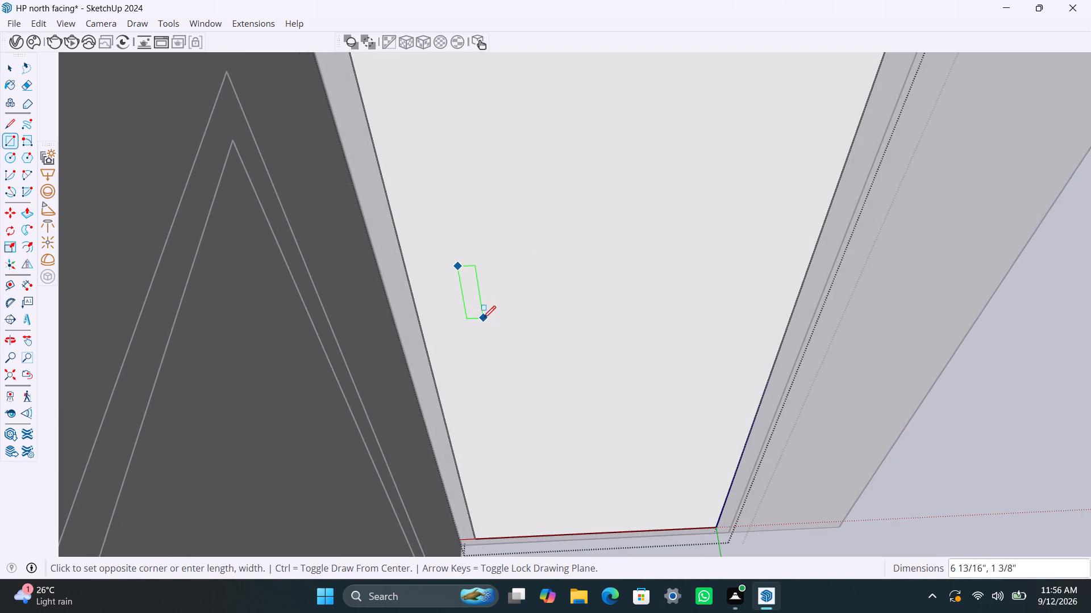
pyautogui.click(482, 318)
pyautogui.press('space')
pyautogui.doubleClick(472, 310)
pyautogui.rightClick(472, 310)
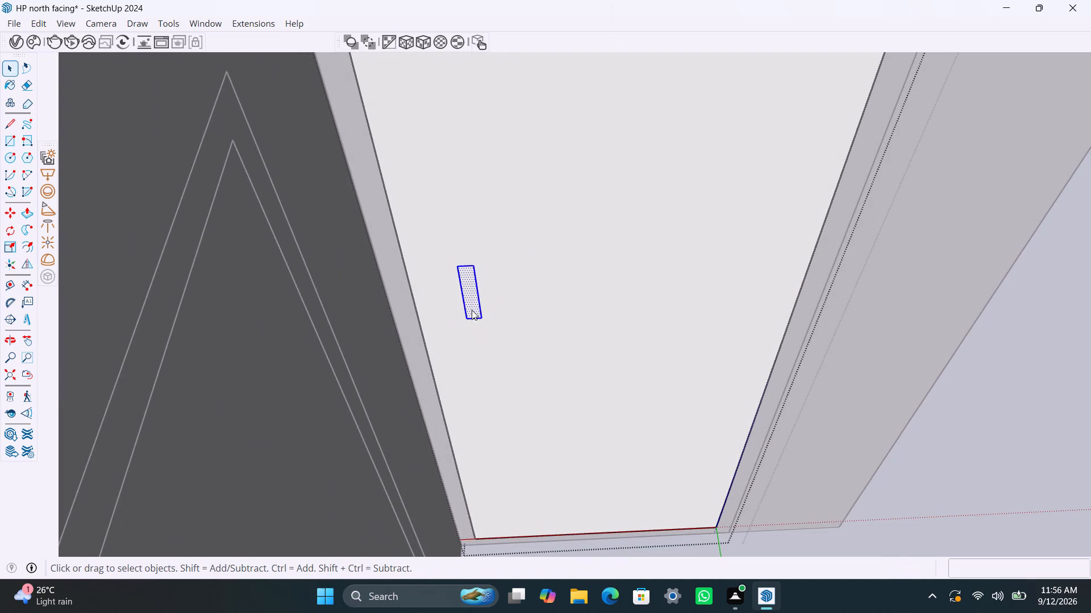
pyautogui.click(515, 141)
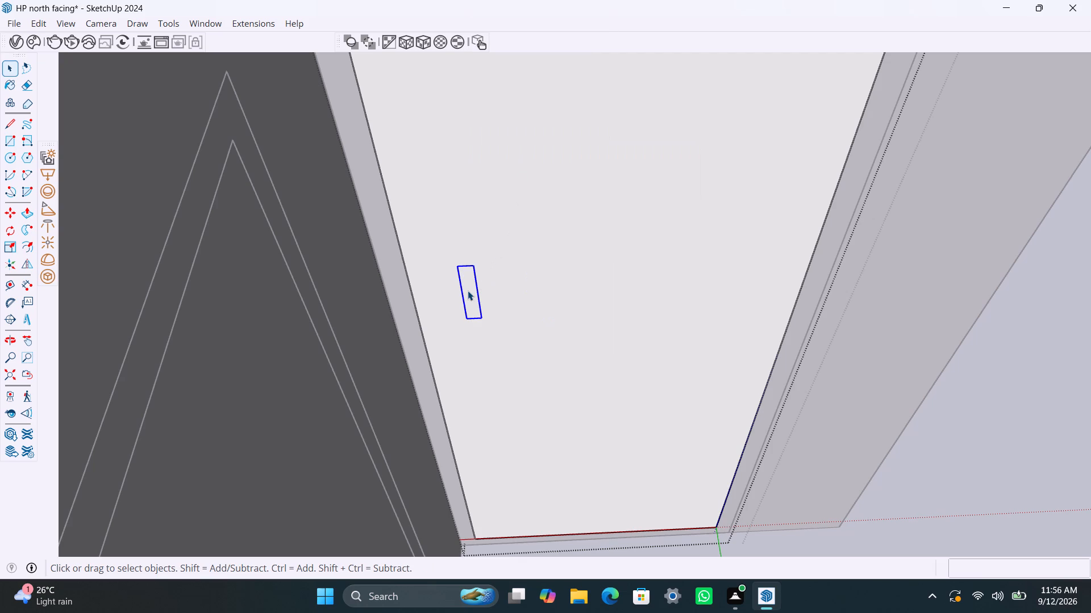
# Open the handle group, Push/Pull its face out 0.5", and close the handle and door groups.
pyautogui.tripleClick(468, 291)
pyautogui.click(465, 291)
pyautogui.press('p')
pyautogui.click(465, 291)
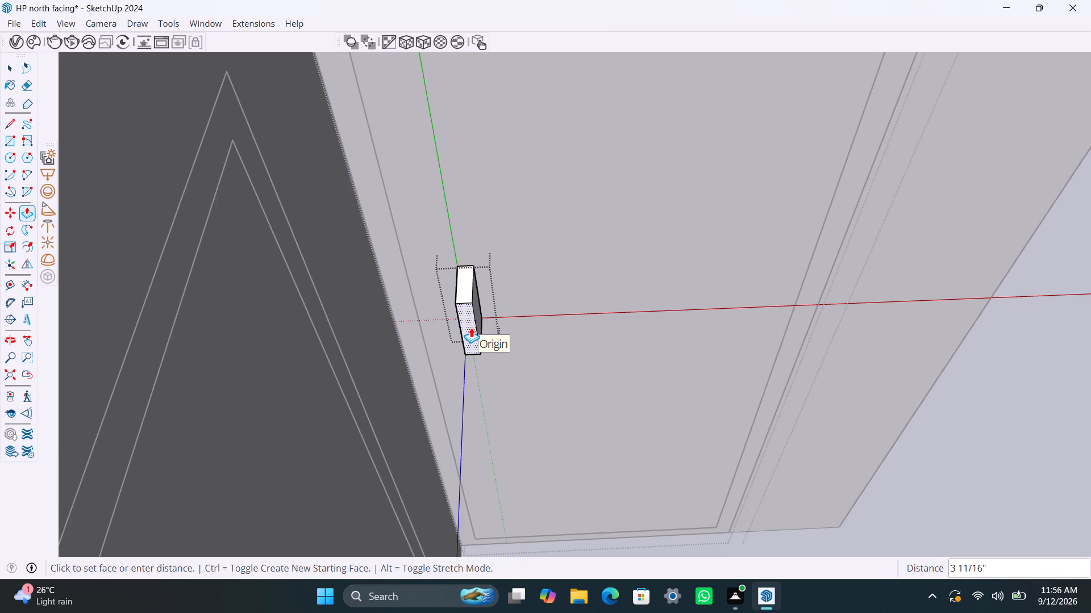
pyautogui.write('0.5"')
pyautogui.press('Return')
pyautogui.press('space')
pyautogui.scroll(-13, 589, 289)
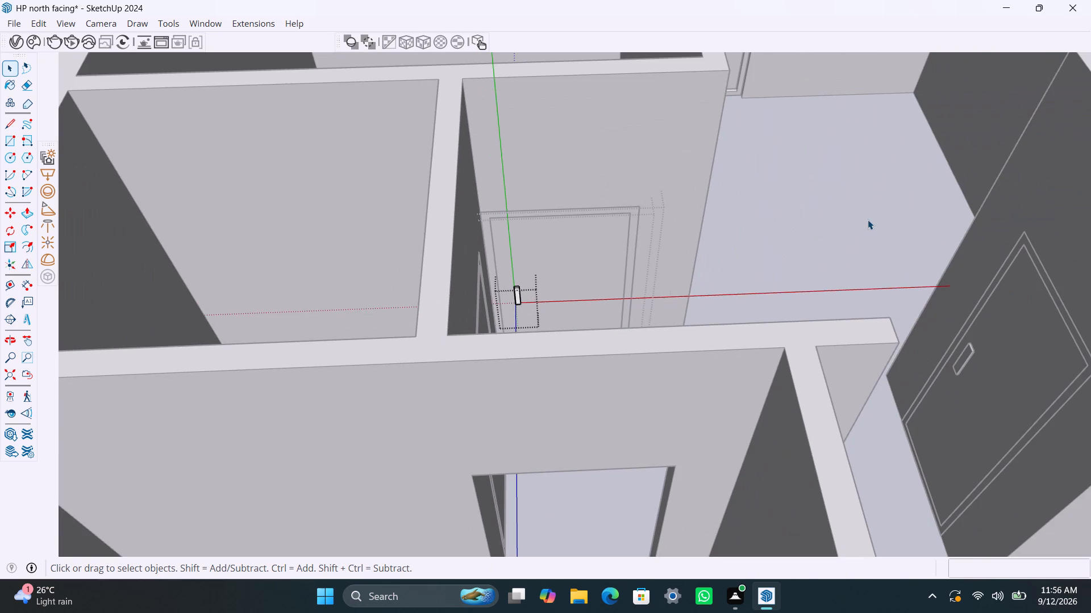
pyautogui.click(868, 220)
pyautogui.click(811, 228)
pyautogui.click(810, 223)
# Delete the regenerated floor faces in the hall and in the middle bedroom.
pyautogui.scroll(-3, 808, 239)
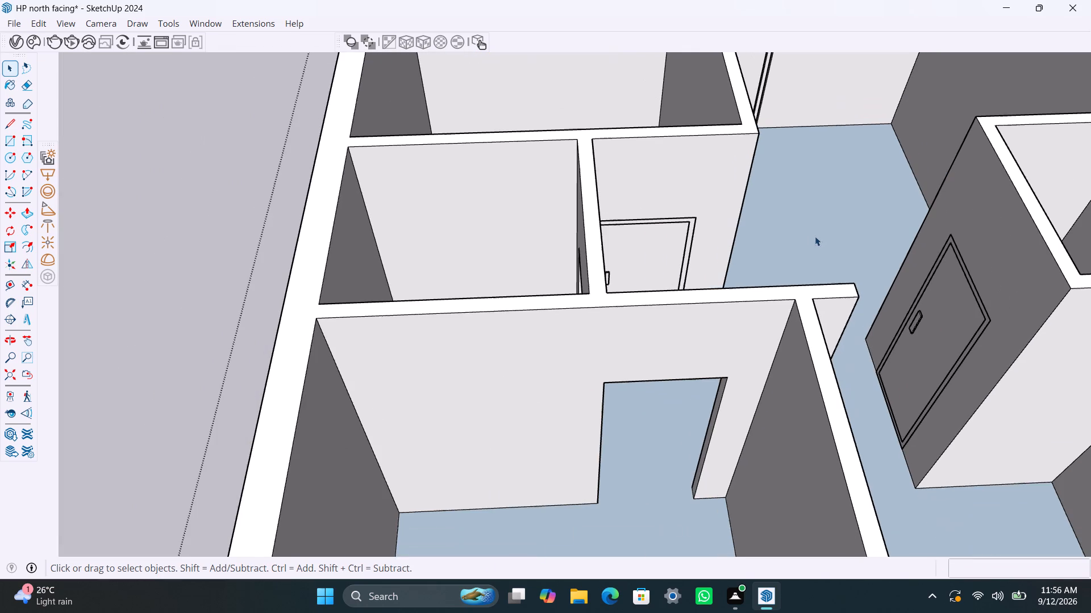
pyautogui.click(818, 232)
pyautogui.press('Delete')
pyautogui.scroll(-11, 833, 262)
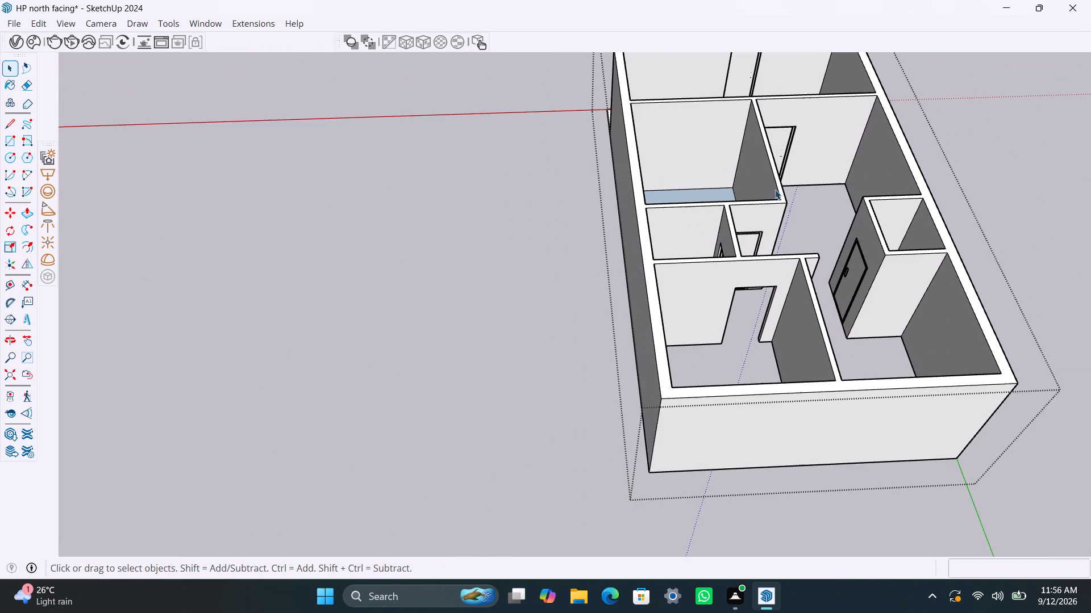
pyautogui.click(697, 197)
pyautogui.press('Delete')
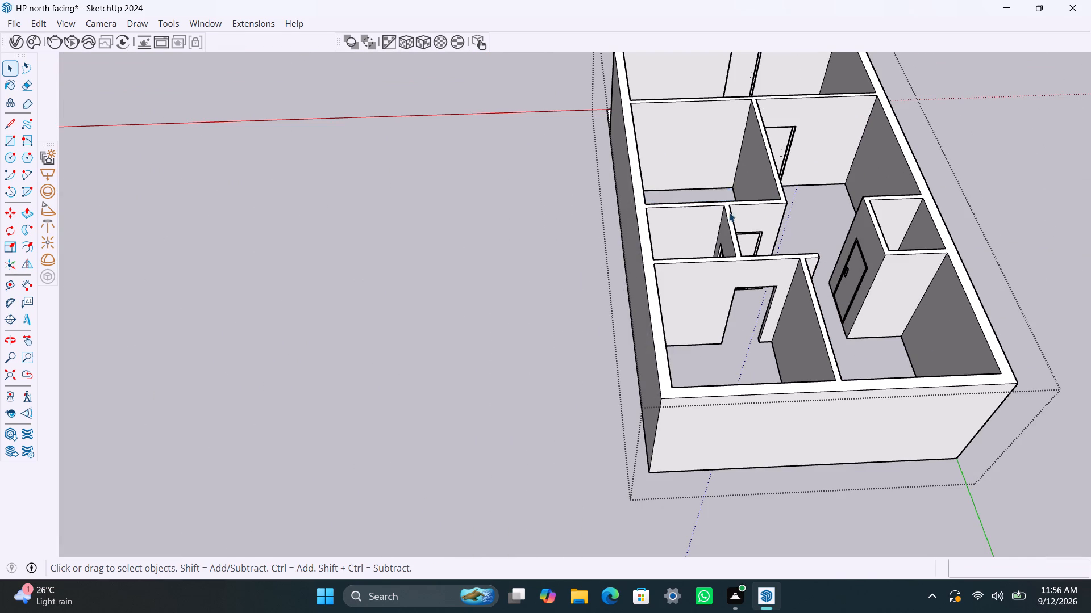
# Draw a 7' x 3' rectangle filling the opposite bedroom's doorway onto the passage, make it a group, and open that group.
pyautogui.scroll(-4, 781, 307)
pyautogui.moveTo(787, 335); pyautogui.dragTo(88, 383, button='middle')
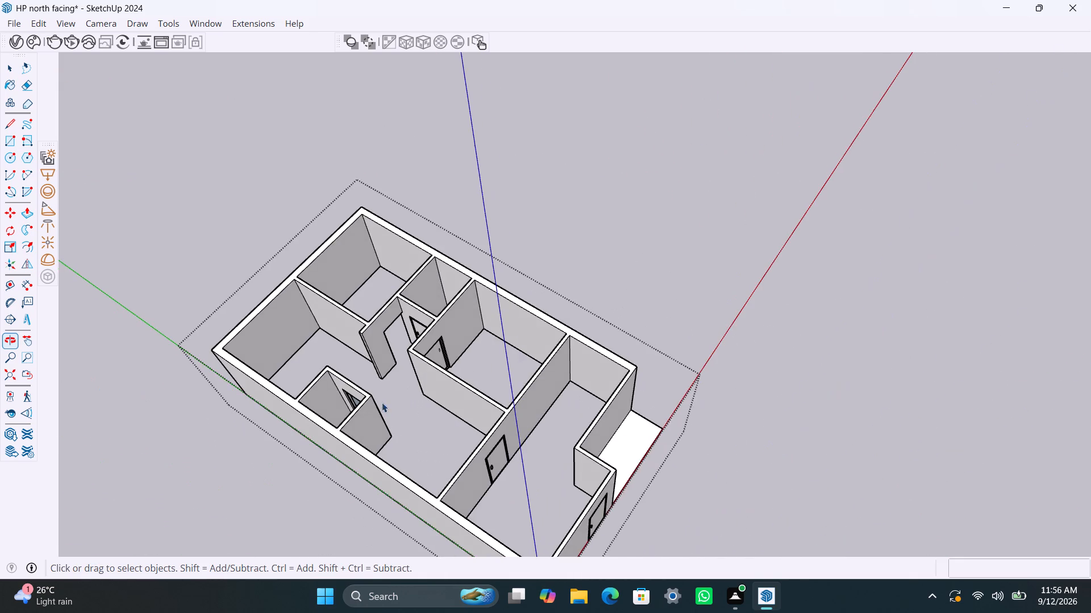
pyautogui.scroll(3, 337, 417)
pyautogui.moveTo(443, 316); pyautogui.dragTo(284, 337, button='middle')
pyautogui.scroll(4, 469, 240)
pyautogui.moveTo(473, 256); pyautogui.dragTo(481, 315, button='middle')
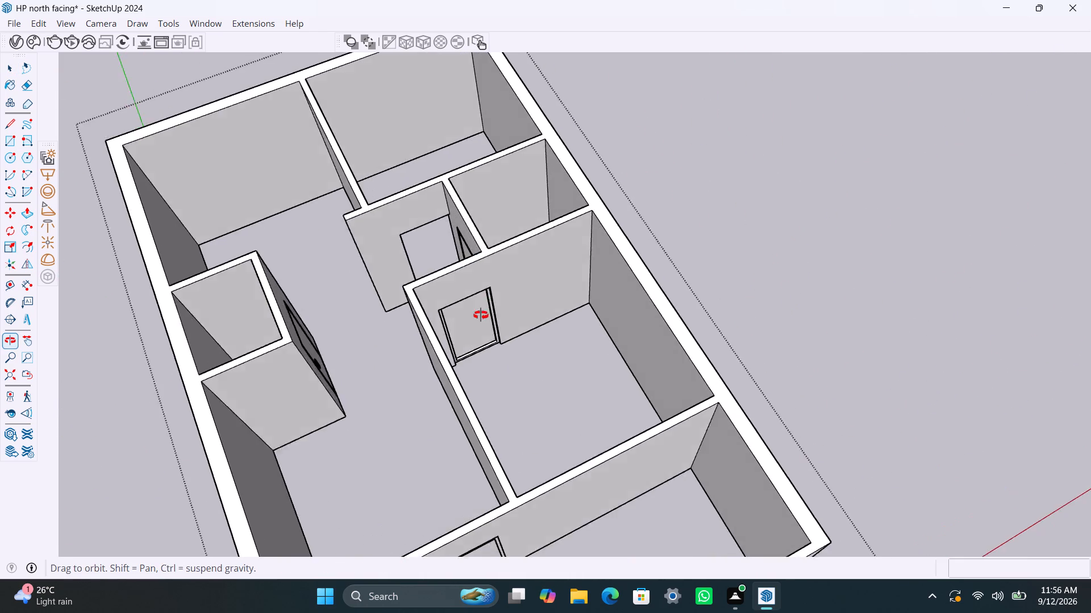
pyautogui.moveTo(481, 315); pyautogui.dragTo(420, 329, button='middle')
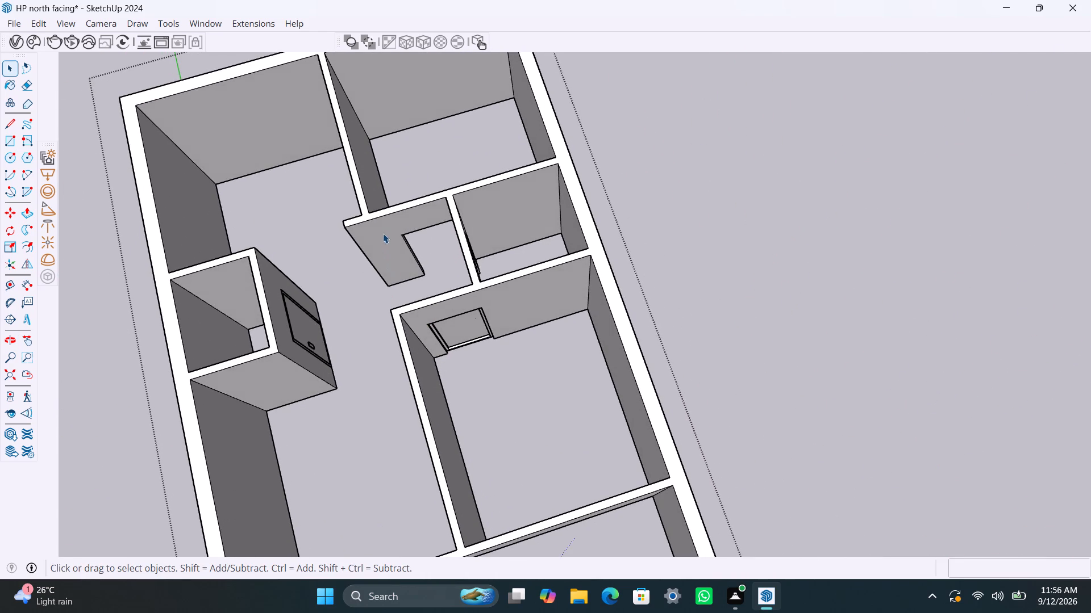
pyautogui.scroll(2, 405, 219)
pyautogui.moveTo(439, 254); pyautogui.dragTo(492, 251, button='middle')
pyautogui.scroll(3, 446, 240)
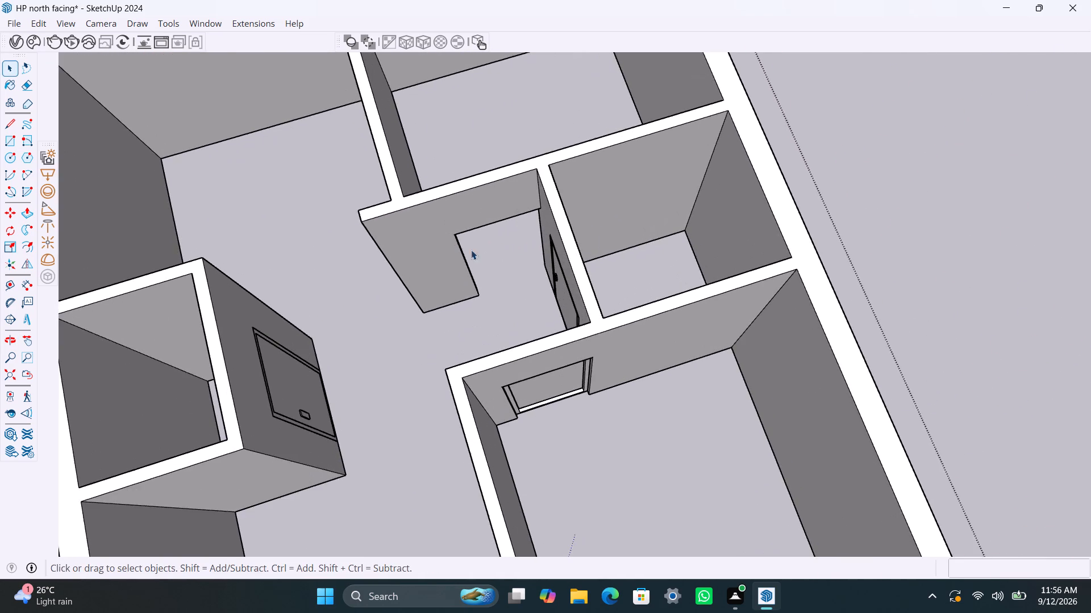
pyautogui.moveTo(494, 246); pyautogui.dragTo(502, 238, button='middle')
pyautogui.scroll(4, 457, 234)
pyautogui.moveTo(443, 205); pyautogui.dragTo(438, 195, button='middle')
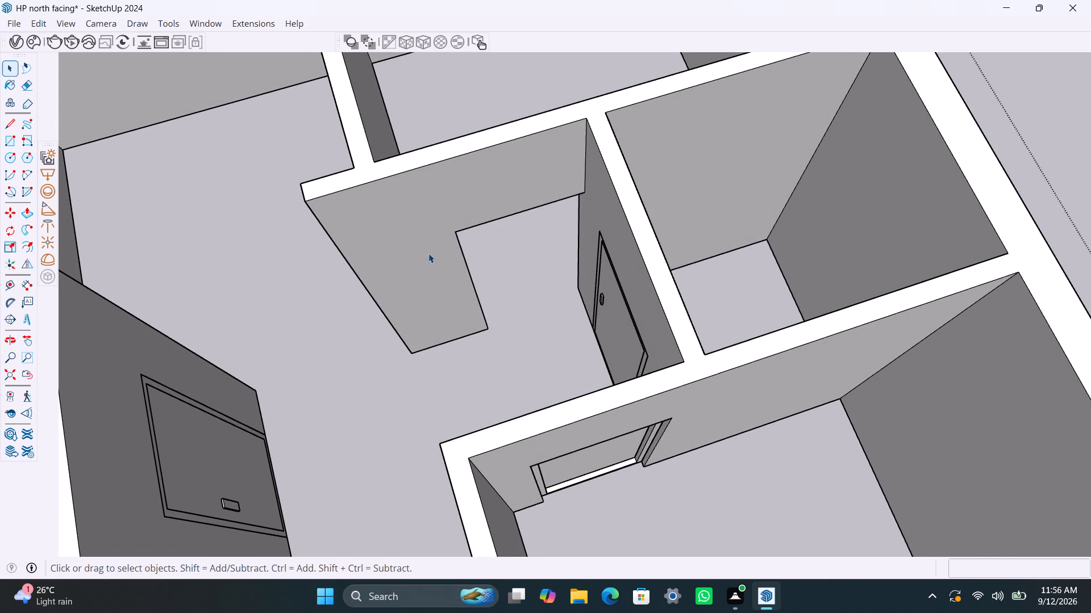
pyautogui.press('r')
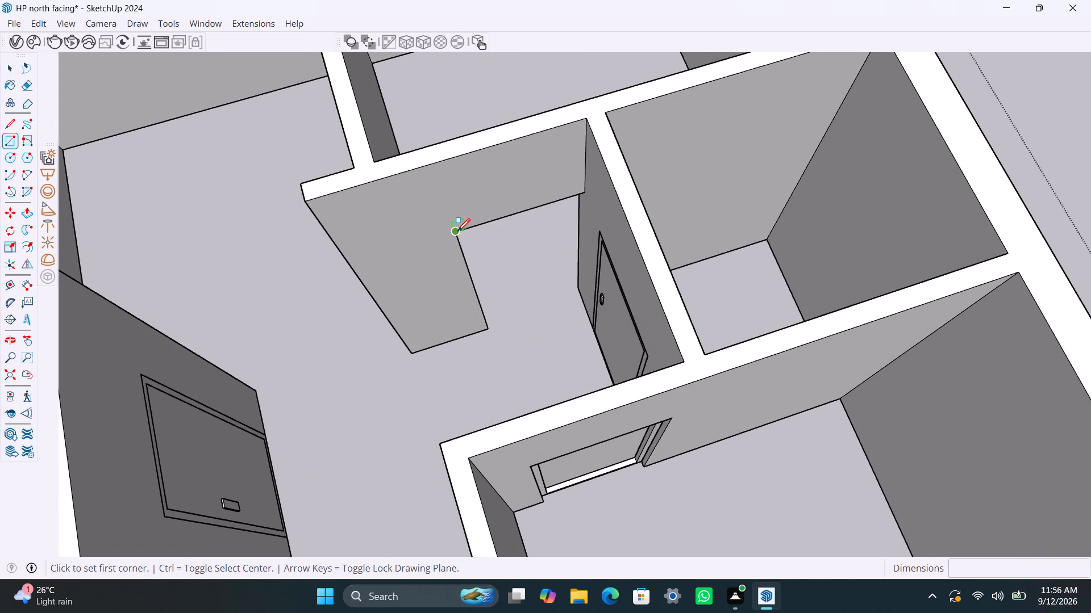
pyautogui.moveTo(457, 231); pyautogui.dragTo(455, 238)
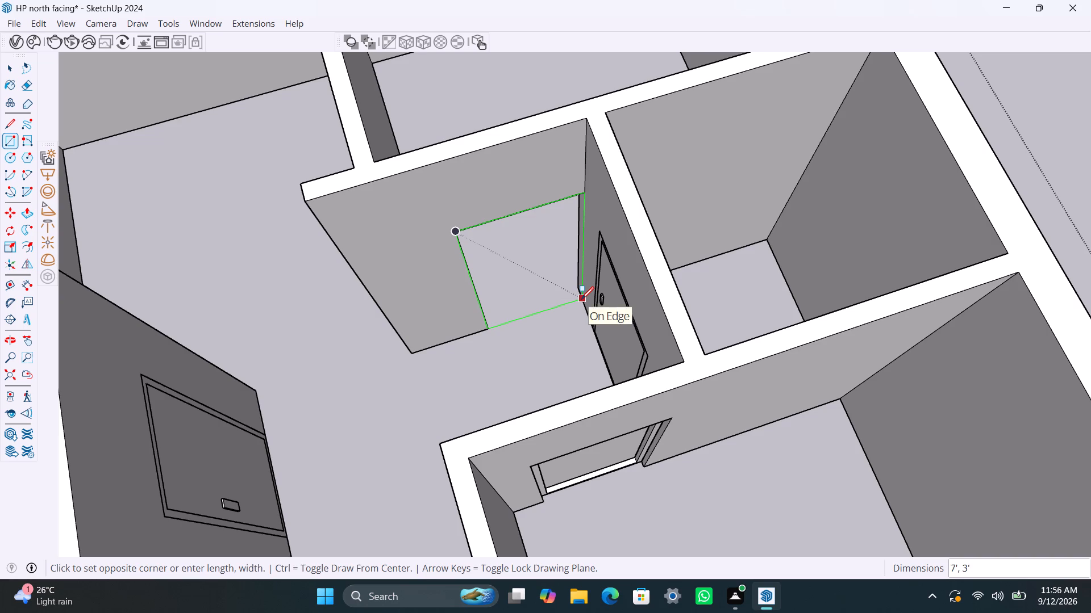
pyautogui.click(582, 299)
pyautogui.press('space')
pyautogui.doubleClick(545, 243)
pyautogui.rightClick(545, 243)
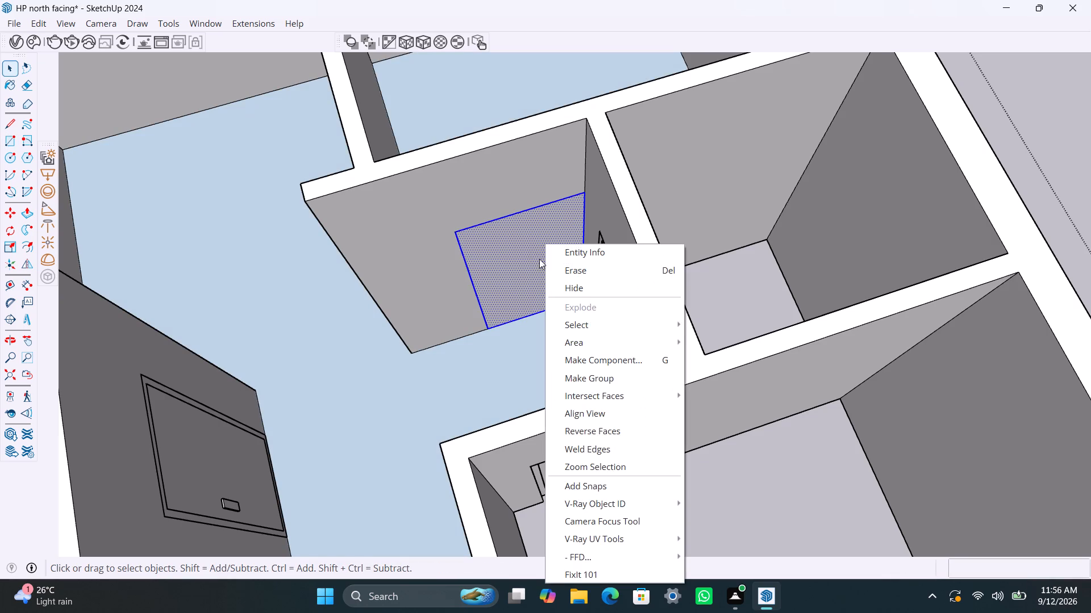
pyautogui.click(623, 381)
pyautogui.tripleClick(486, 250)
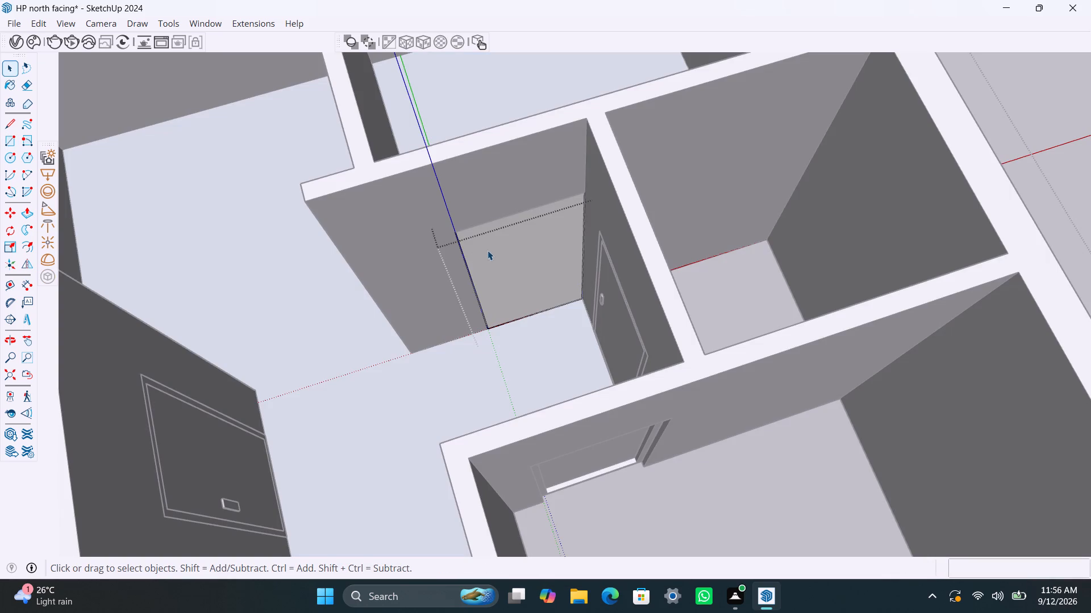
# Offset the doorway rectangle's edges 2" inward and delete the inner face to leave a door frame outline.
pyautogui.press('f')
pyautogui.click(488, 250)
pyautogui.write('2"')
pyautogui.press('Return')
pyautogui.press('space')
pyautogui.click(513, 259)
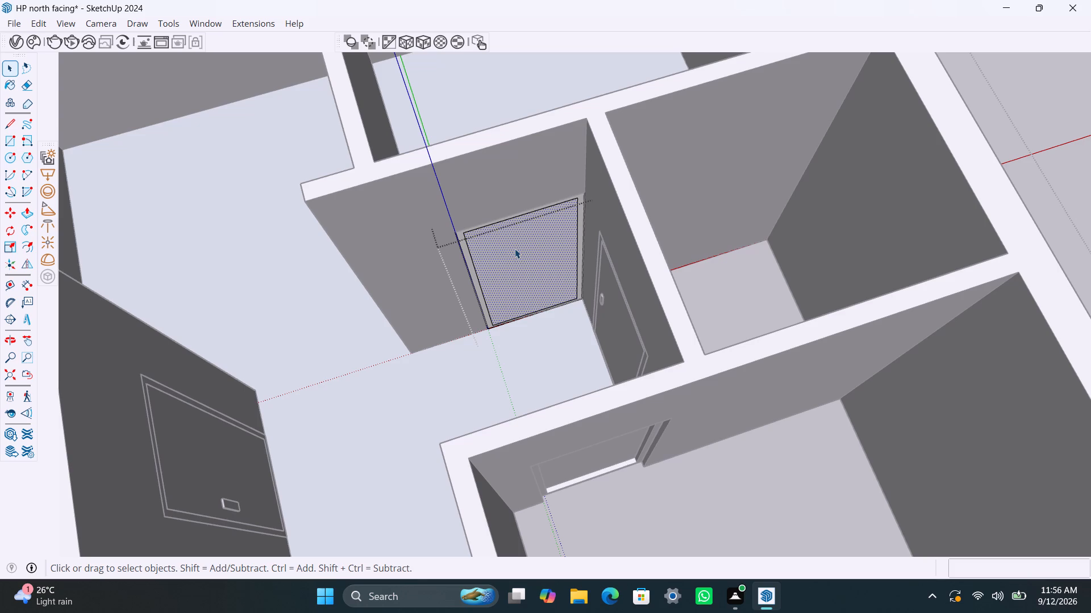
pyautogui.press('Delete')
# Push/Pull the door frame face 2.5" to give the frame thickness.
pyautogui.scroll(4, 483, 292)
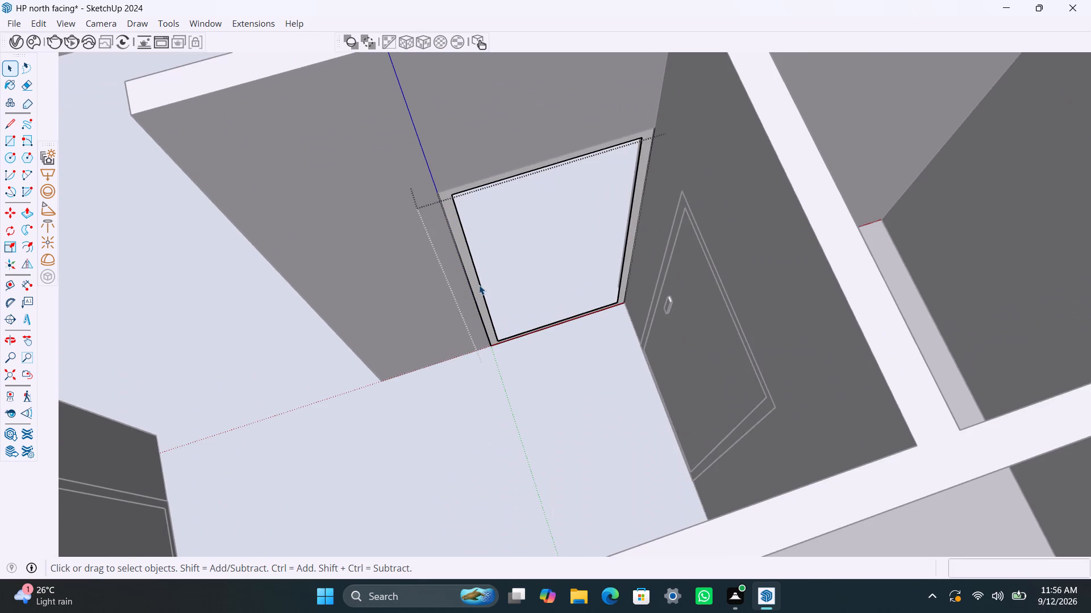
pyautogui.click(477, 287)
pyautogui.press('p')
pyautogui.click(479, 289)
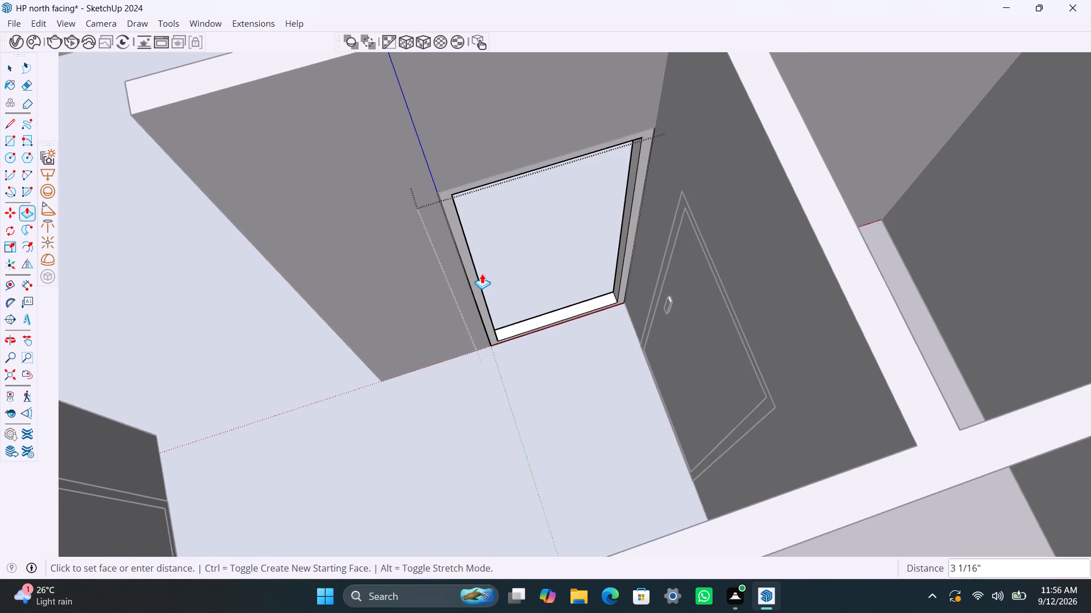
pyautogui.write('2.')
pyautogui.write('5"')
pyautogui.press('Return')
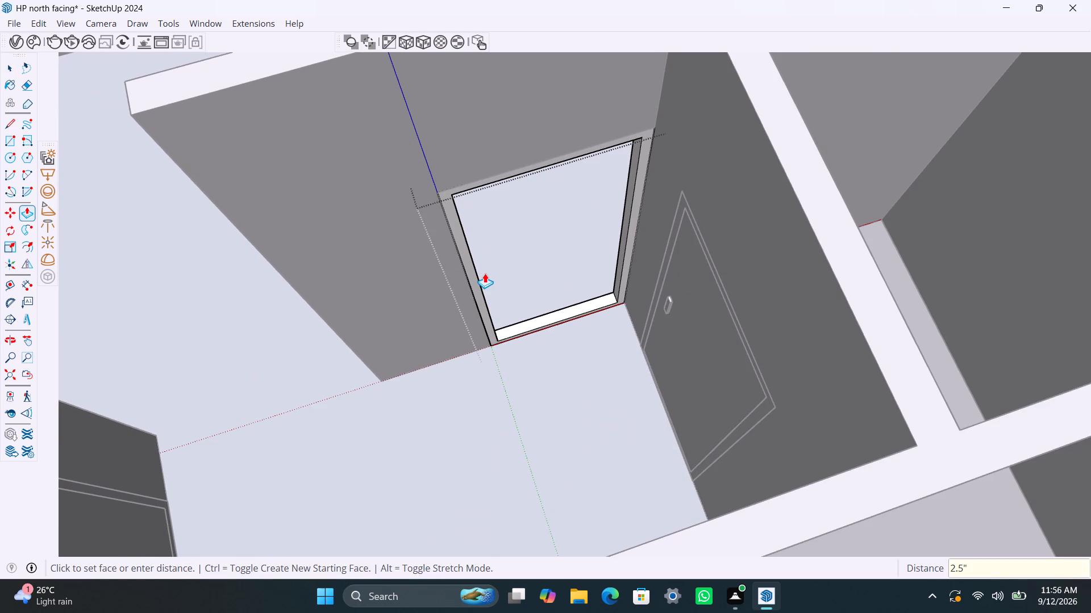
pyautogui.press('space')
# Draw a 2'8" x 6'8" door panel rectangle filling the frame opening and make it a group.
pyautogui.press('r')
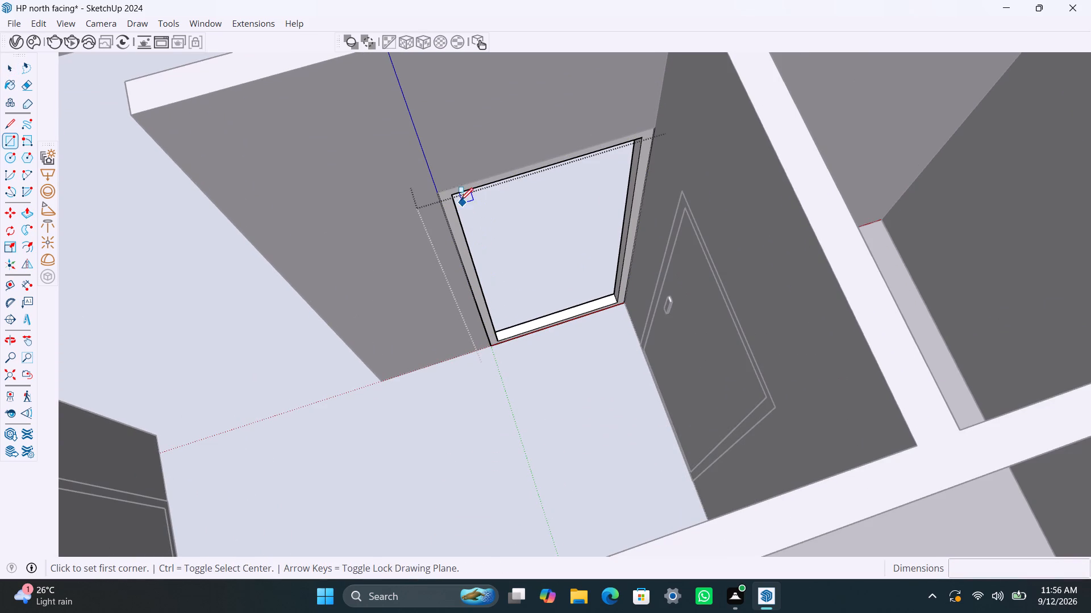
pyautogui.click(455, 196)
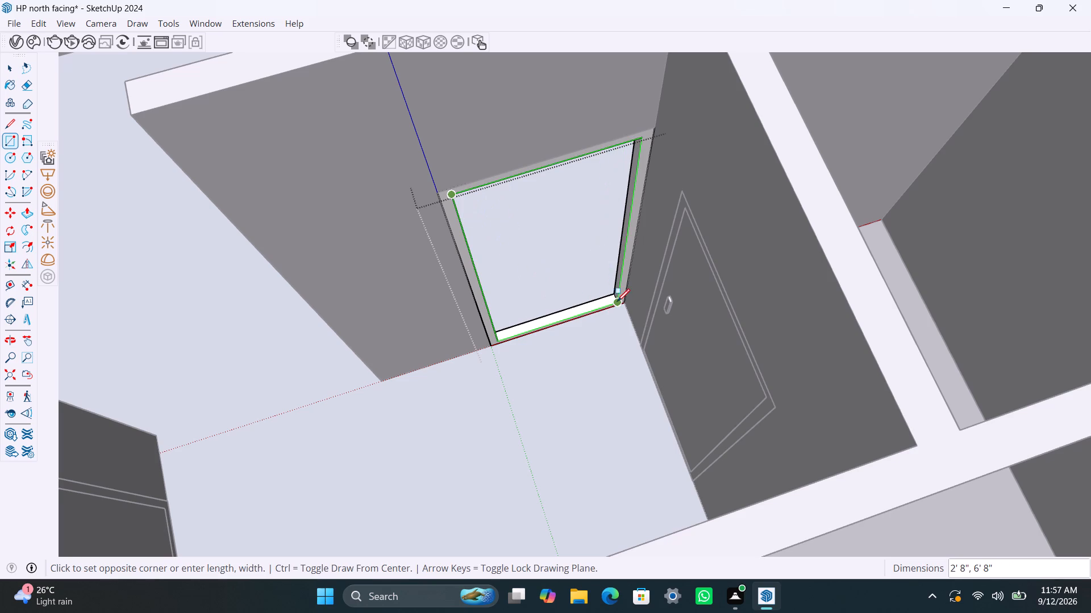
pyautogui.click(618, 300)
pyautogui.press('space')
pyautogui.doubleClick(583, 257)
pyautogui.rightClick(584, 257)
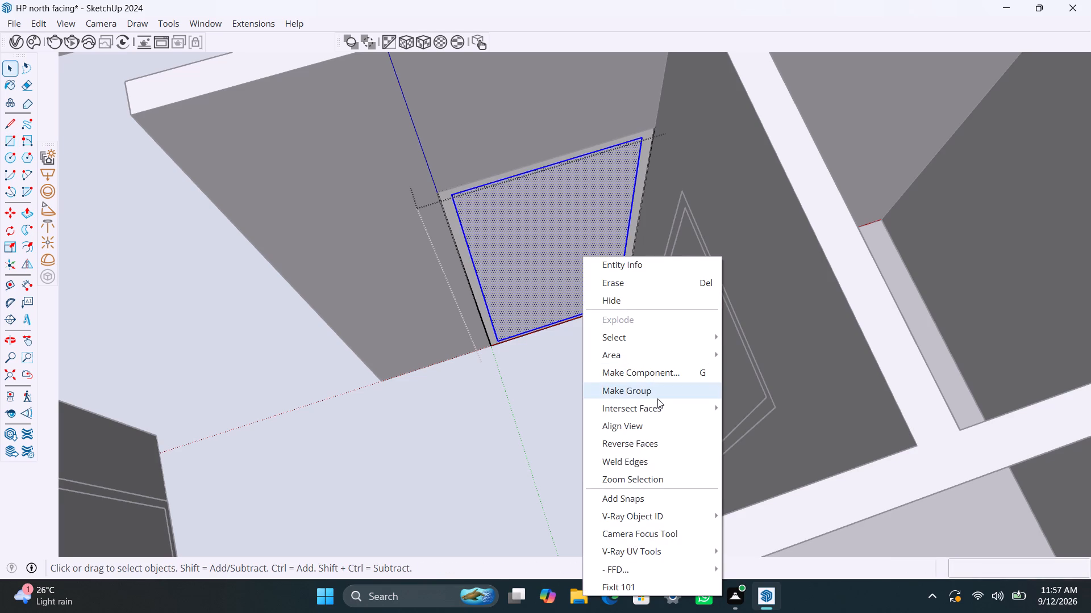
pyautogui.click(657, 398)
# Open the door panel group and Push/Pull its face 18 mm.
pyautogui.click(538, 257)
pyautogui.click(534, 256)
pyautogui.doubleClick(532, 249)
pyautogui.doubleClick(530, 245)
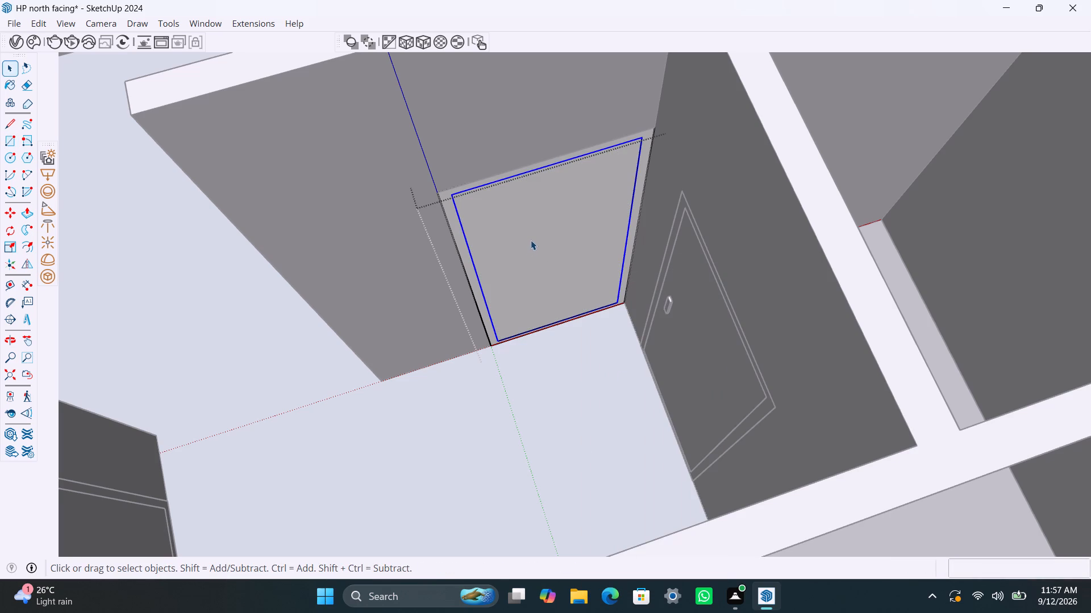
pyautogui.doubleClick(532, 240)
pyautogui.click(536, 241)
pyautogui.press('p')
pyautogui.moveTo(536, 241); pyautogui.dragTo(535, 228)
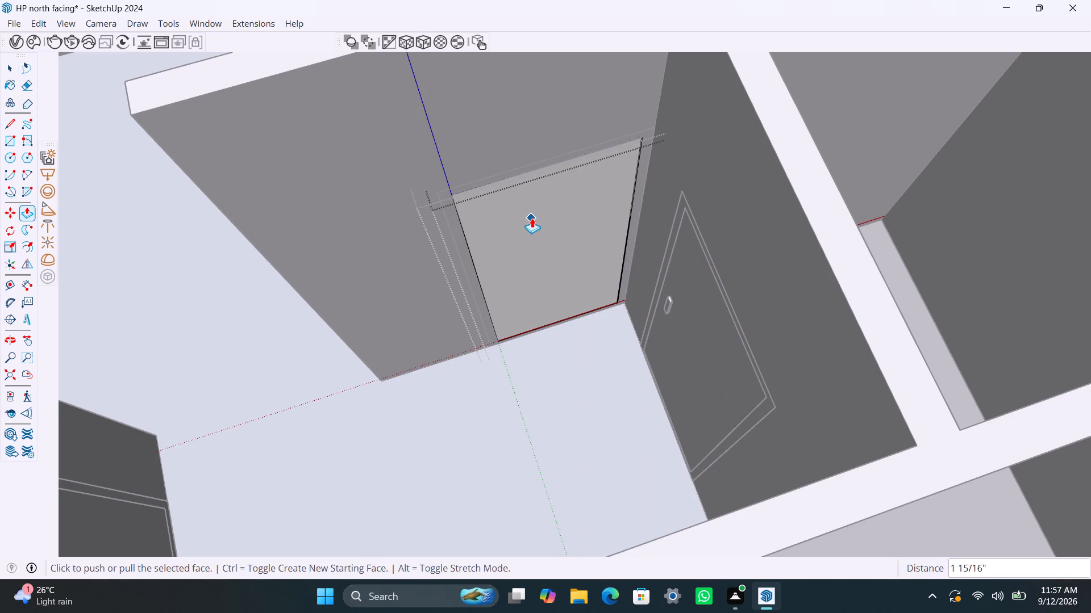
pyautogui.press('1')
pyautogui.write('8mm')
pyautogui.press('Return')
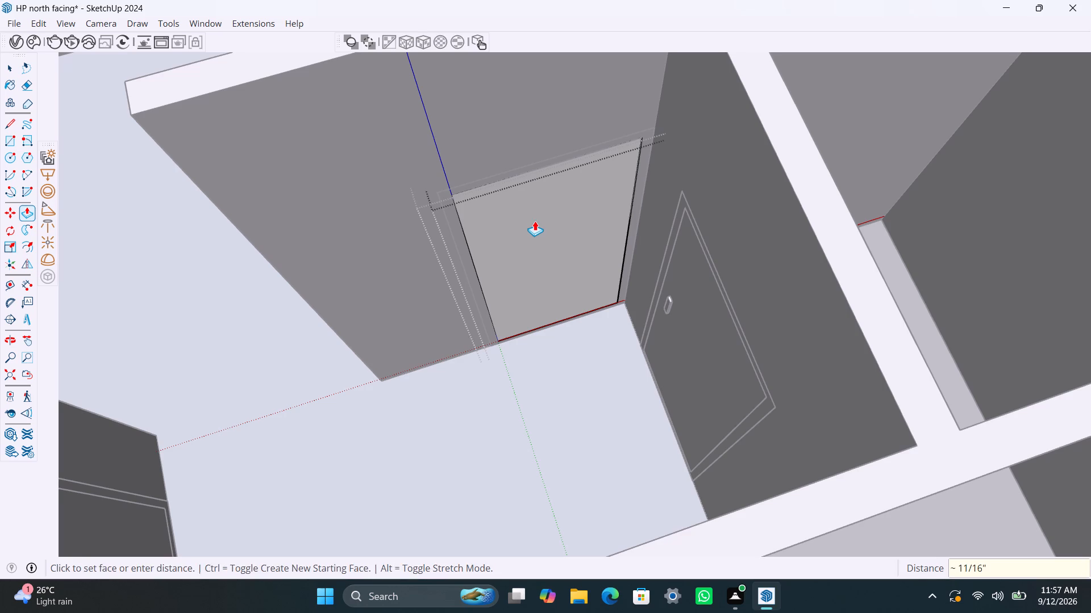
pyautogui.press('space')
# Draw a small upright handle rectangle near the door panel's side edge and make it a group.
pyautogui.press('r')
pyautogui.scroll(2, 502, 299)
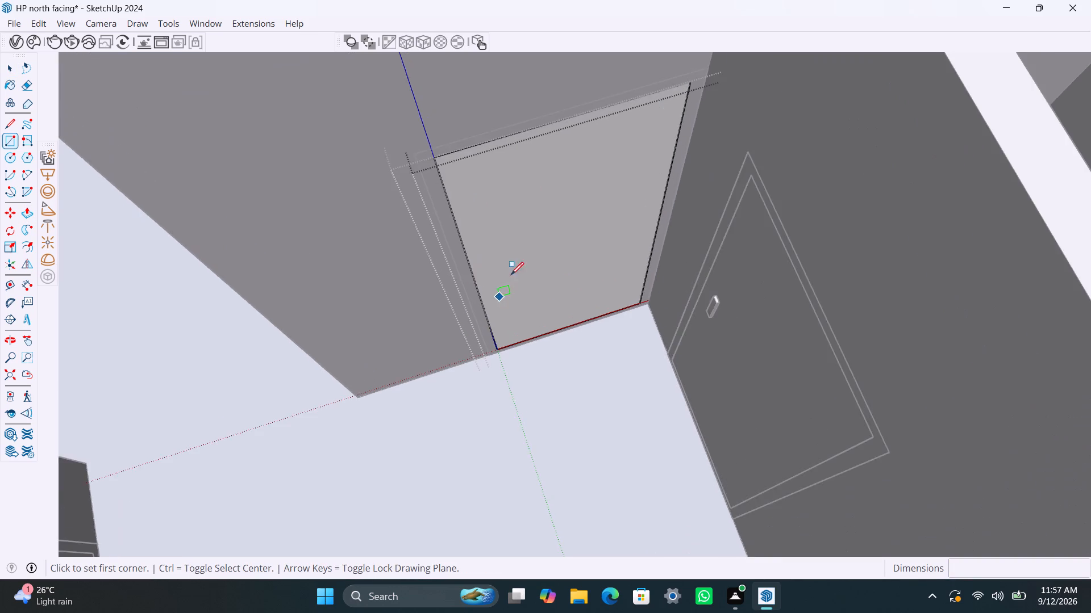
pyautogui.scroll(3, 518, 270)
pyautogui.moveTo(501, 259); pyautogui.dragTo(446, 169, button='middle')
pyautogui.scroll(2, 477, 208)
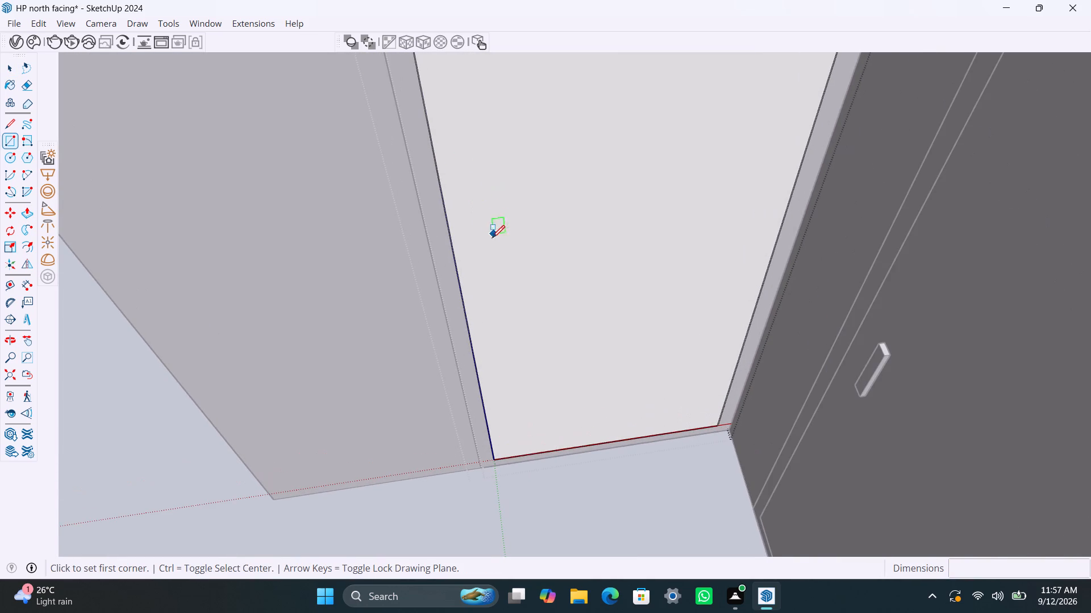
pyautogui.click(480, 196)
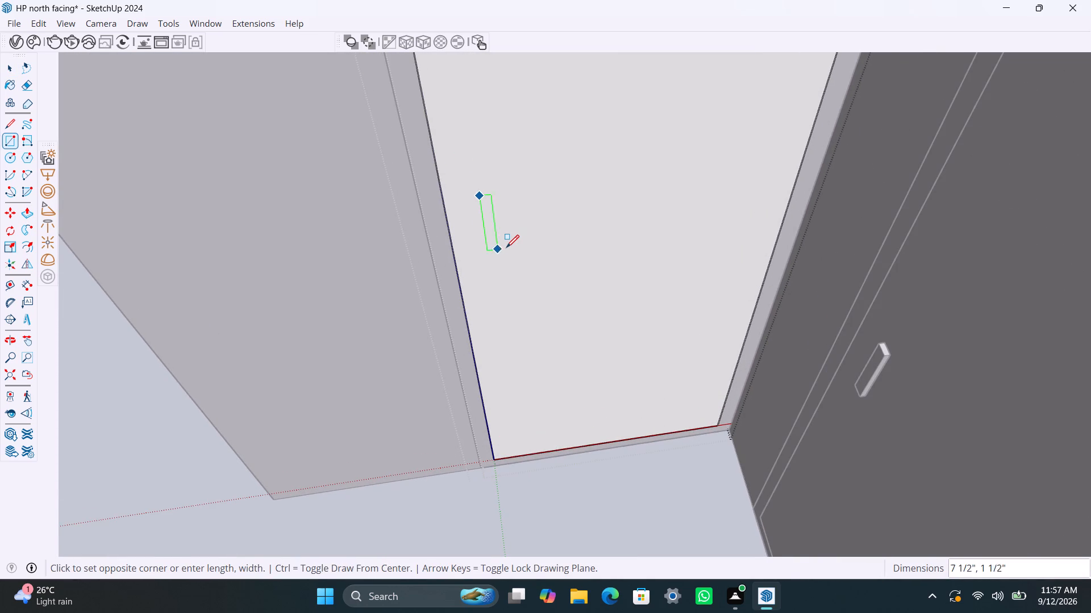
pyautogui.click(502, 240)
pyautogui.press('space')
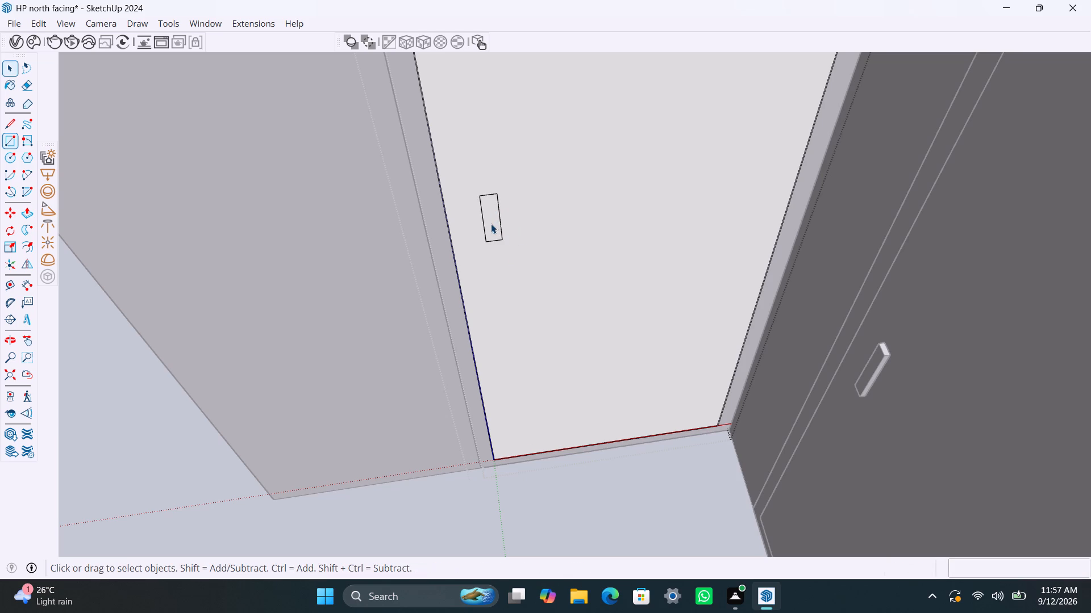
pyautogui.doubleClick(491, 224)
pyautogui.rightClick(490, 223)
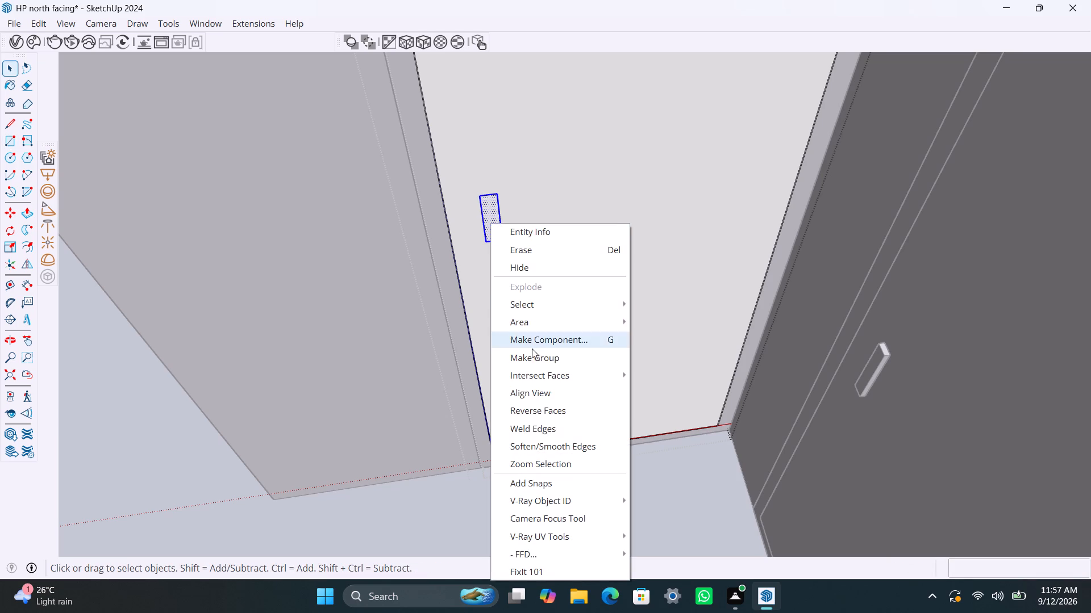
pyautogui.click(538, 355)
# Open the handle group, Push/Pull its face out 0.5", and close the handle, panel and door groups.
pyautogui.tripleClick(492, 213)
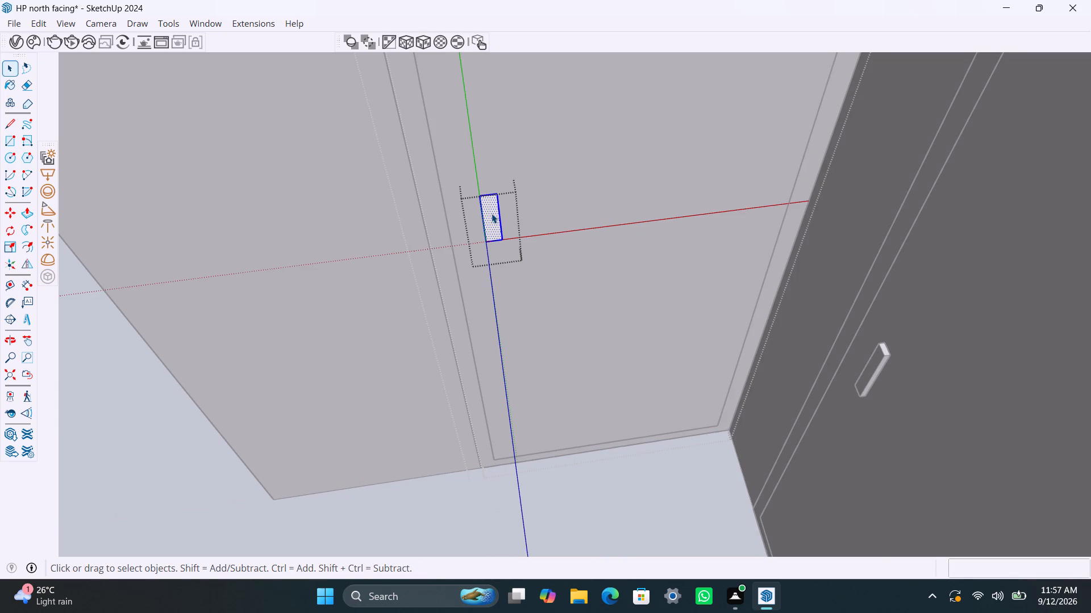
pyautogui.press('p')
pyautogui.click(492, 213)
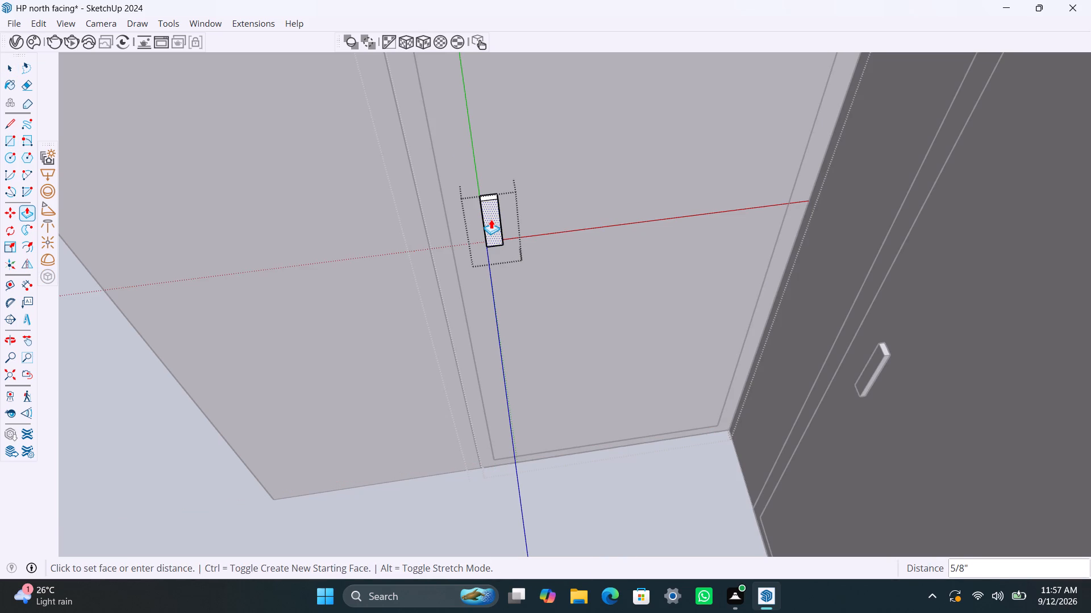
pyautogui.write('0.5"')
pyautogui.press('Return')
pyautogui.press('space')
pyautogui.scroll(-16, 468, 255)
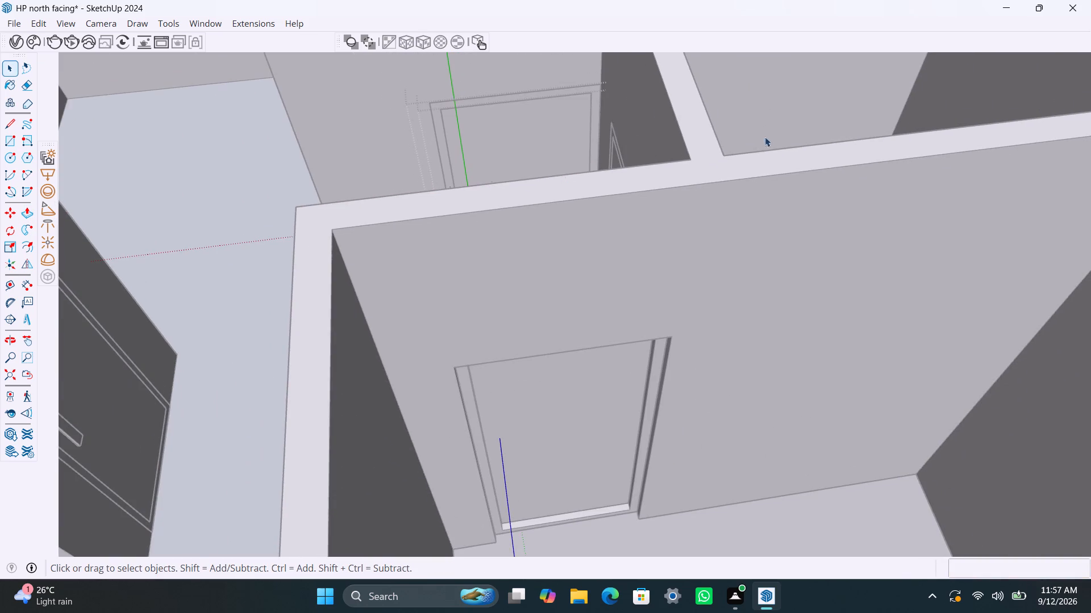
pyautogui.scroll(-16, 653, 262)
pyautogui.click(857, 112)
pyautogui.moveTo(859, 110); pyautogui.dragTo(864, 107)
pyautogui.tripleClick(865, 107)
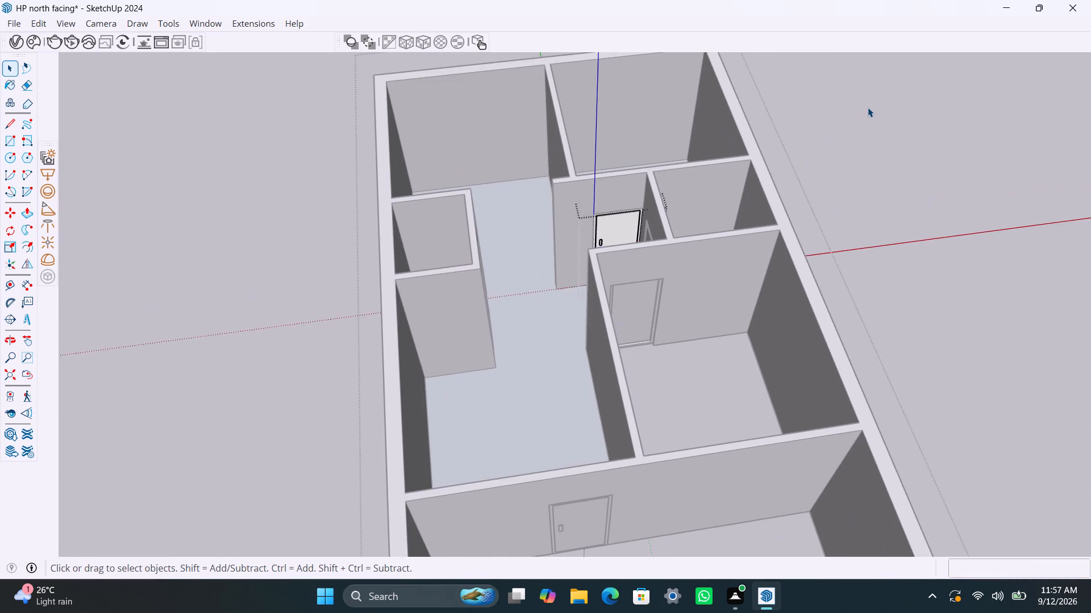
pyautogui.click(870, 107)
# Open the house group and delete the regenerated floor faces in the hall and in the rear bedroom behind the new door.
pyautogui.click(577, 408)
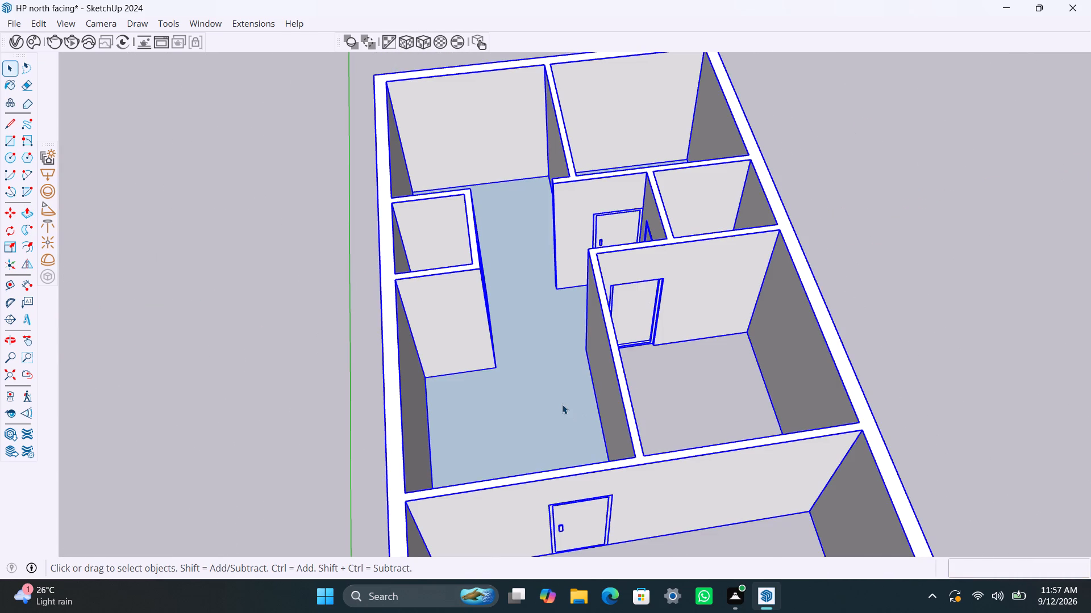
pyautogui.click(562, 404)
pyautogui.tripleClick(553, 398)
pyautogui.click(553, 398)
pyautogui.click(548, 398)
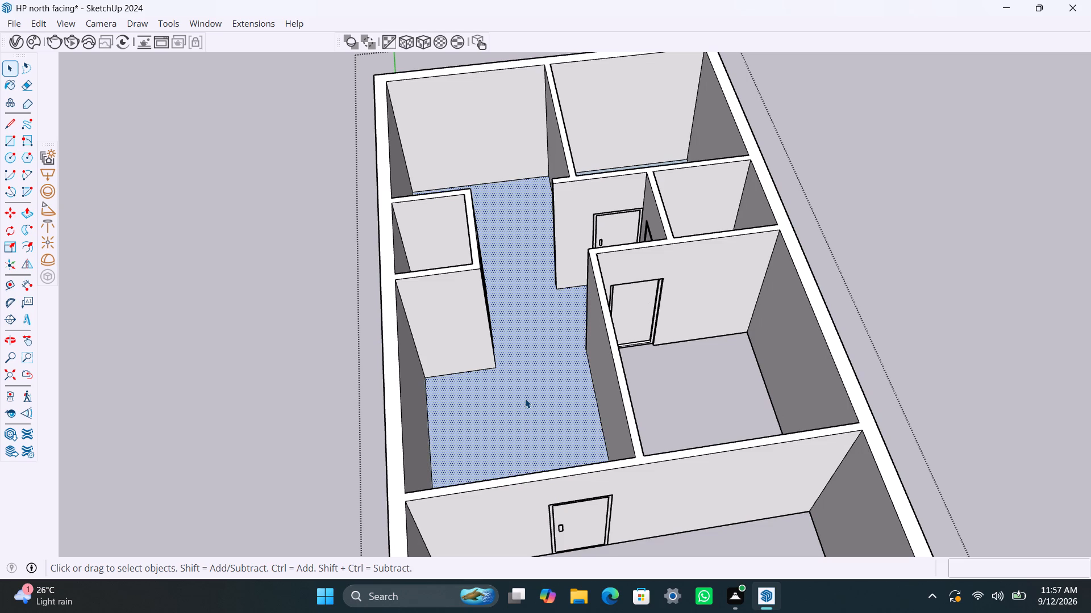
pyautogui.press('Delete')
pyautogui.scroll(-3, 583, 215)
pyautogui.moveTo(577, 183); pyautogui.dragTo(568, 360, button='middle')
pyautogui.click(596, 179)
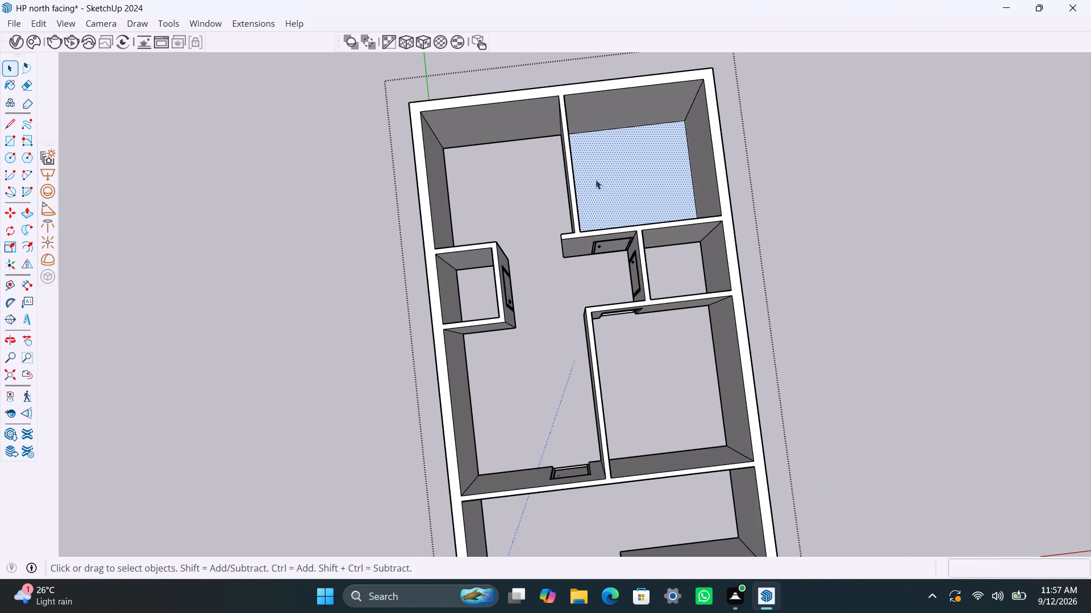
pyautogui.press('Delete')
# Inspect the passage doors and the whole house model from above and from the entrance side.
pyautogui.scroll(-3, 574, 272)
pyautogui.scroll(7, 557, 249)
pyautogui.moveTo(572, 263); pyautogui.dragTo(447, 228, button='middle')
pyautogui.scroll(3, 541, 237)
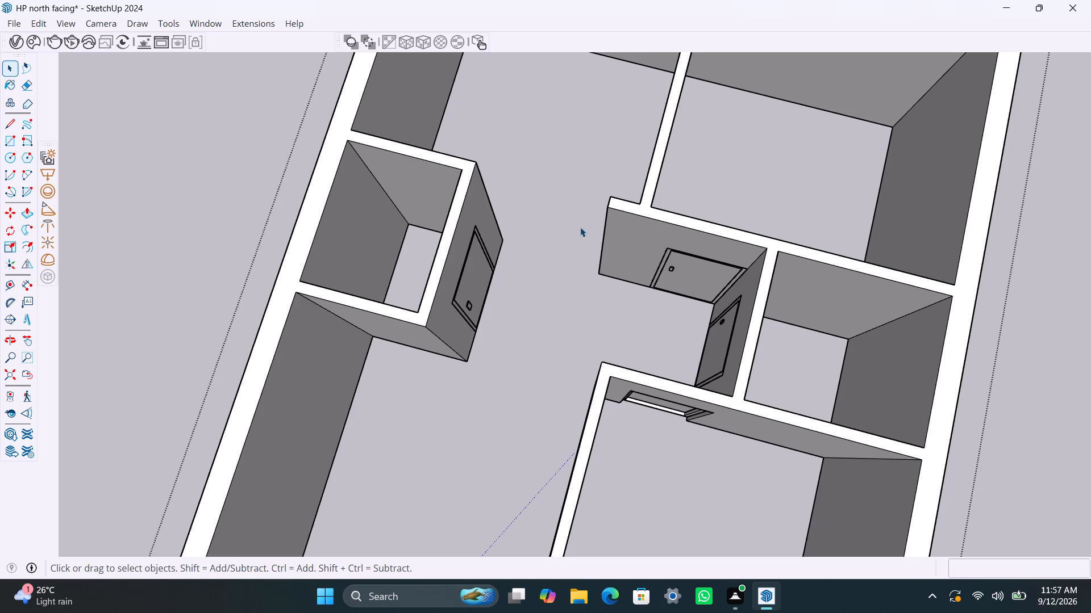
pyautogui.scroll(-4, 531, 243)
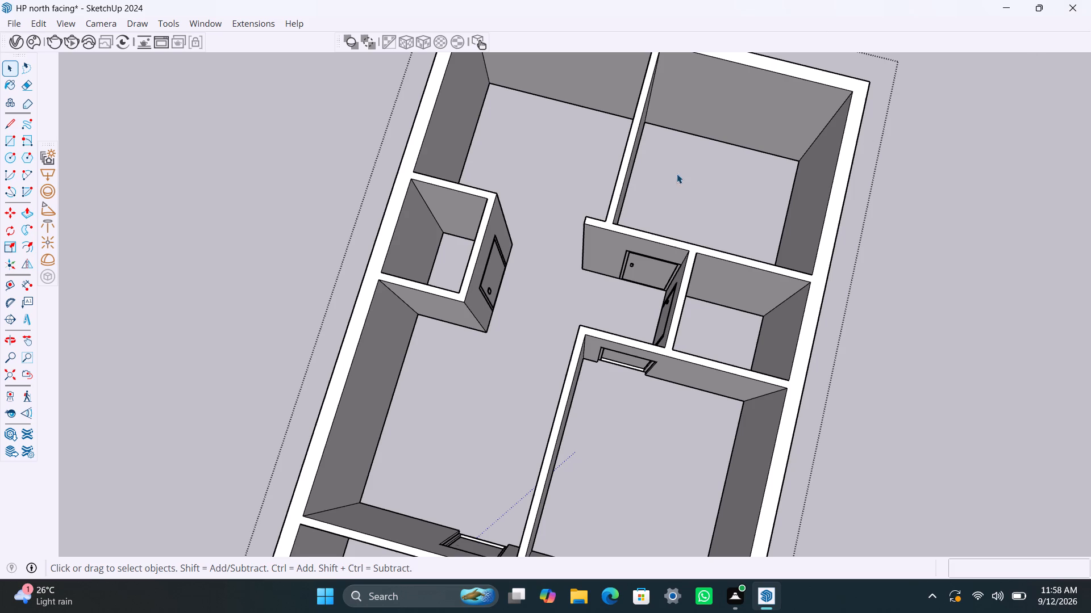
pyautogui.scroll(-4, 560, 274)
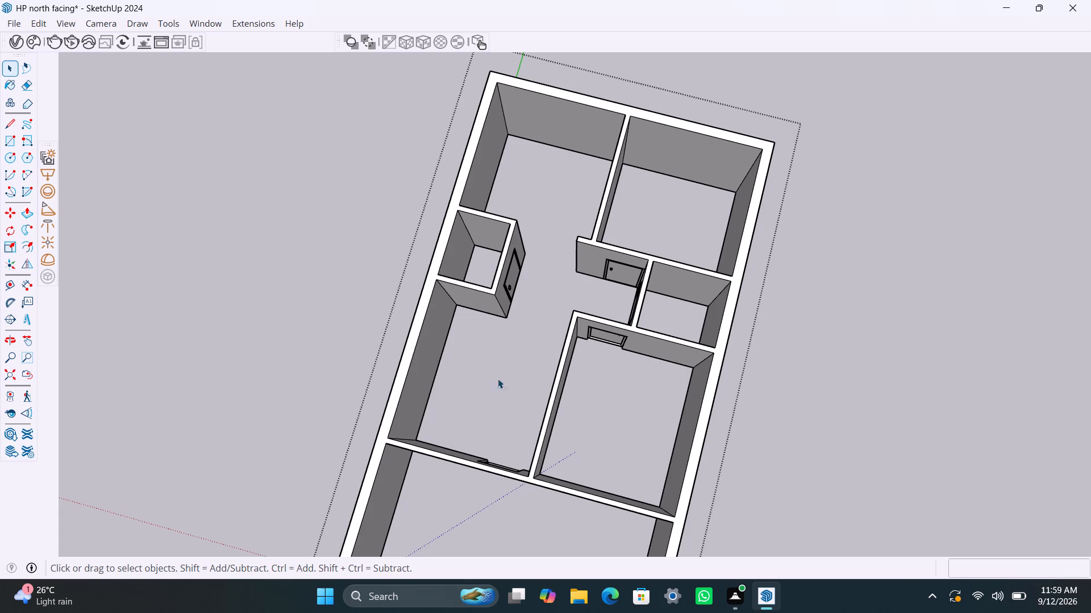
pyautogui.scroll(-4, 559, 391)
pyautogui.moveTo(663, 396); pyautogui.dragTo(721, 303, button='middle')
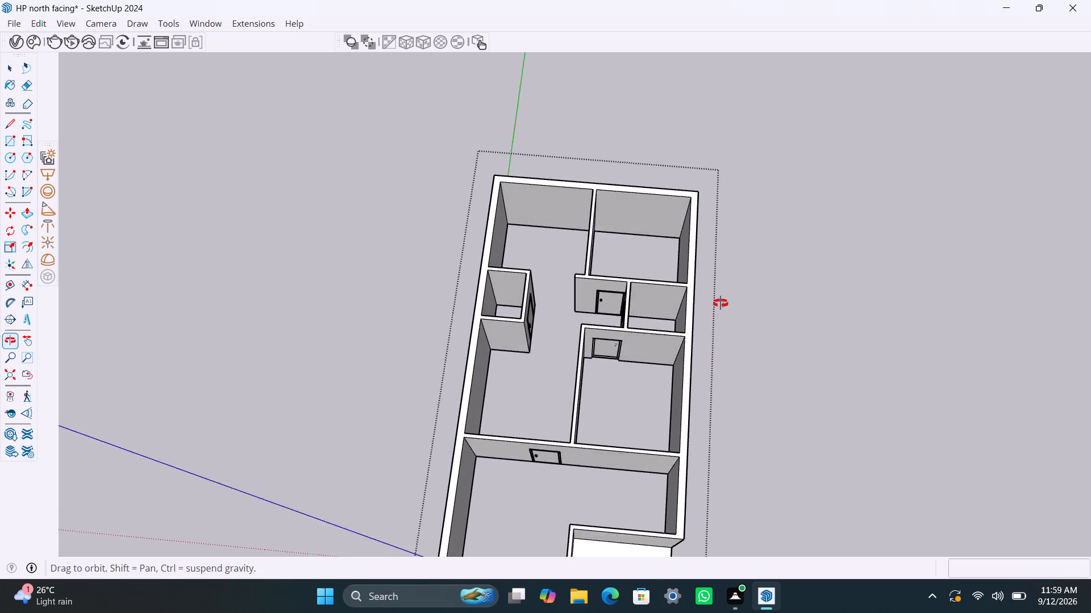
pyautogui.moveTo(721, 303); pyautogui.dragTo(714, 281, button='middle')
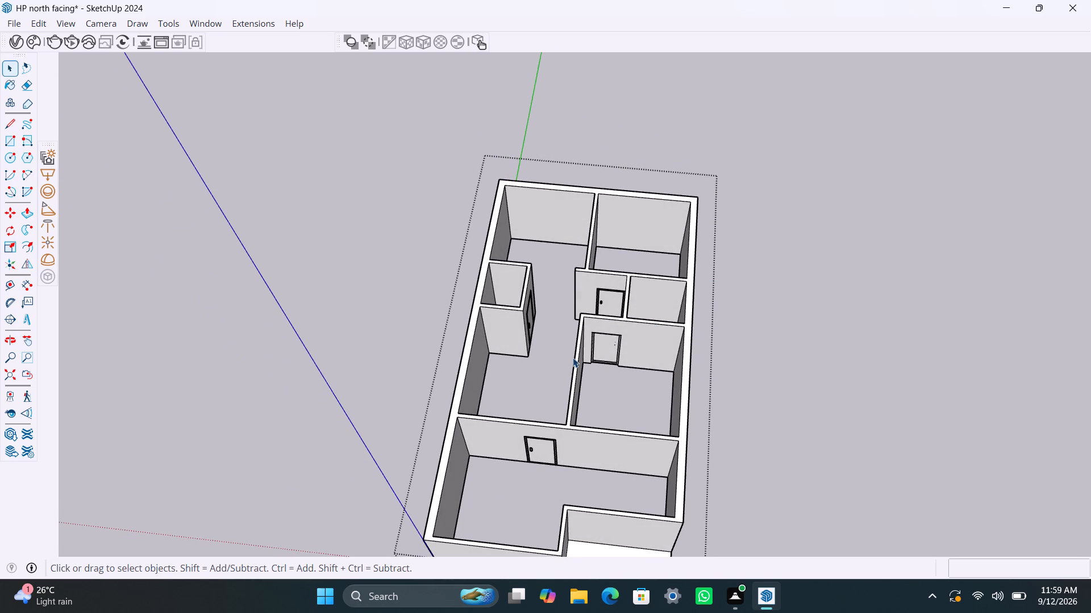
pyautogui.scroll(-2, 548, 351)
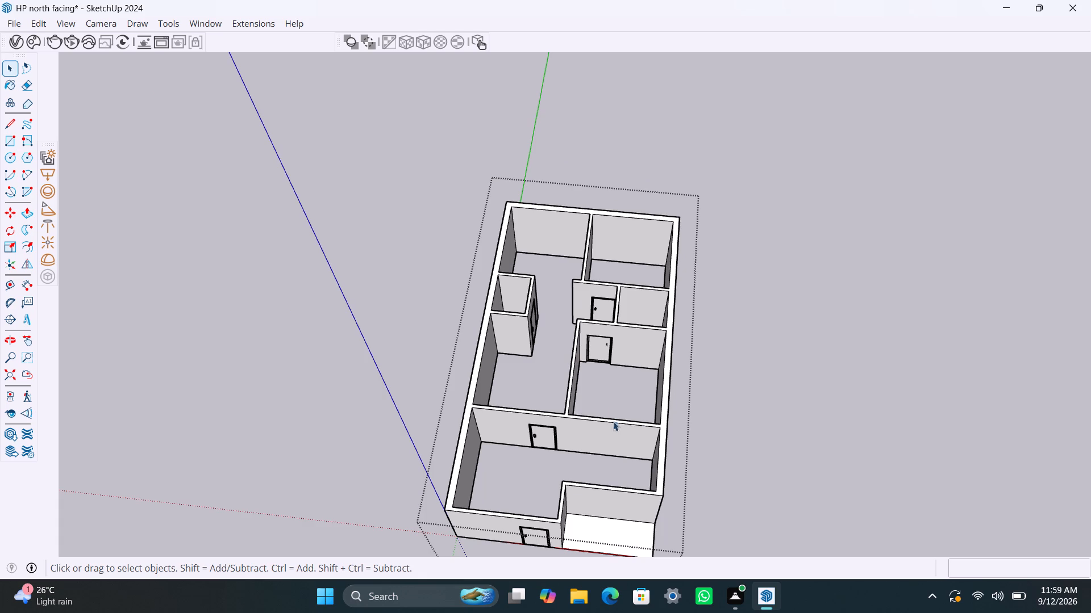
pyautogui.scroll(-3, 589, 442)
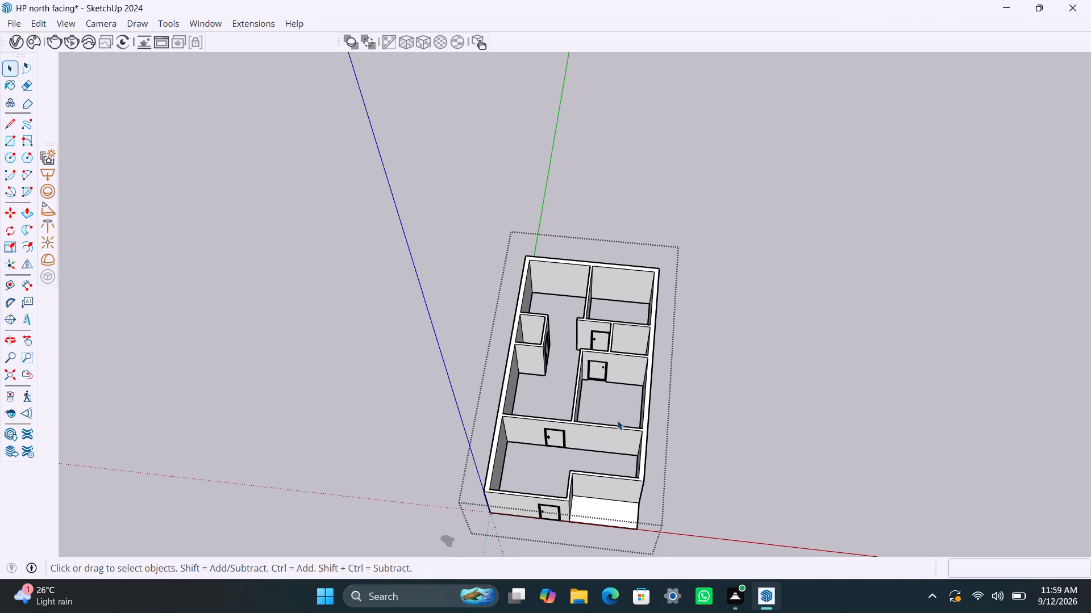
pyautogui.keyDown('shift'); pyautogui.moveTo(620, 418); pyautogui.dragTo(618, 335, button='middle'); pyautogui.keyUp('shift')
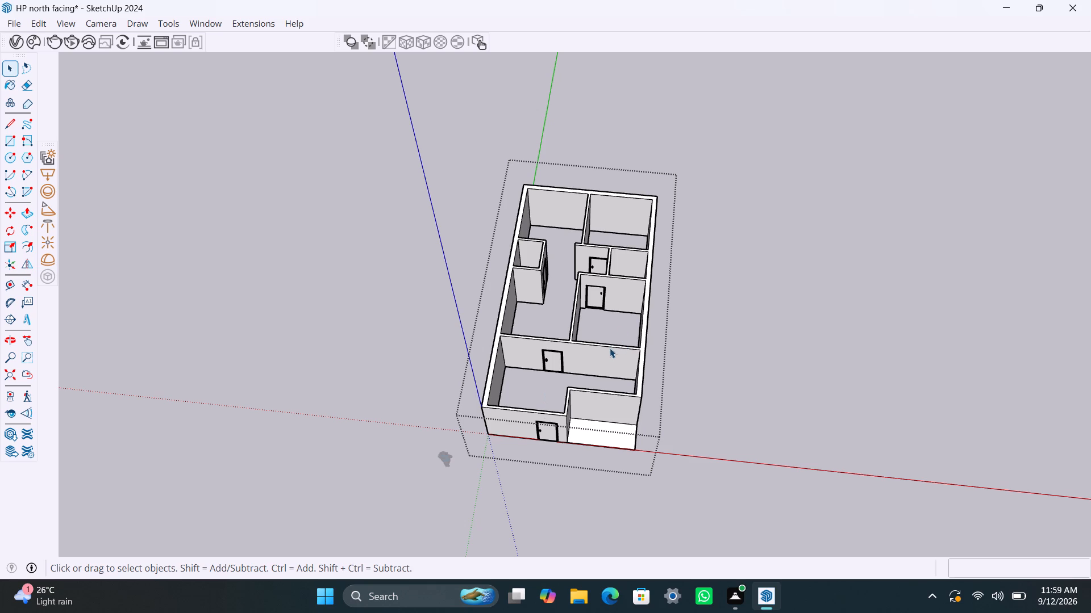
pyautogui.scroll(1, 610, 346)
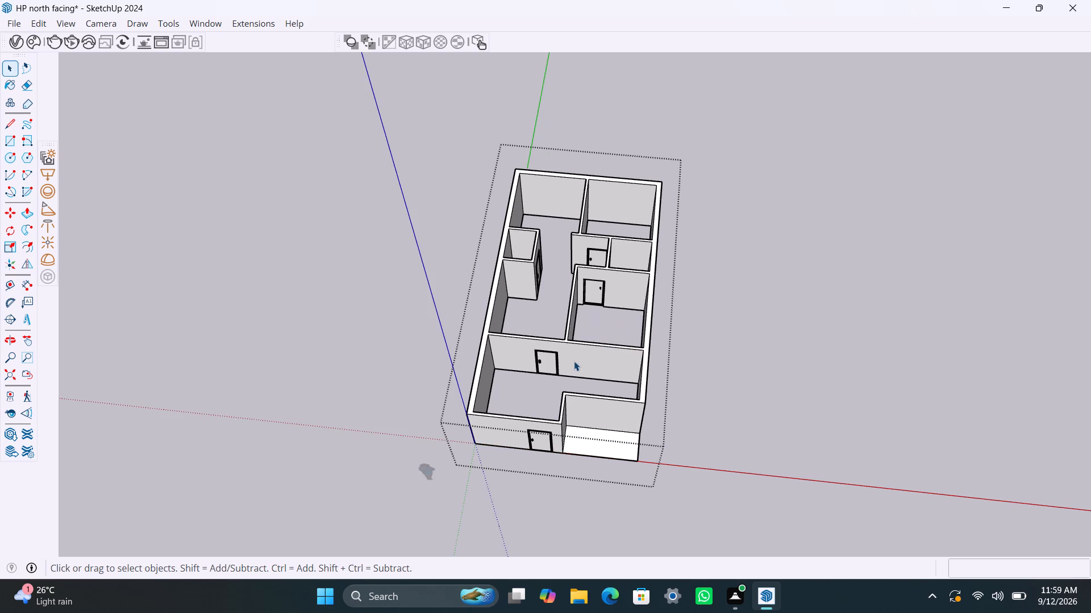
pyautogui.scroll(4, 585, 286)
pyautogui.scroll(-3, 606, 320)
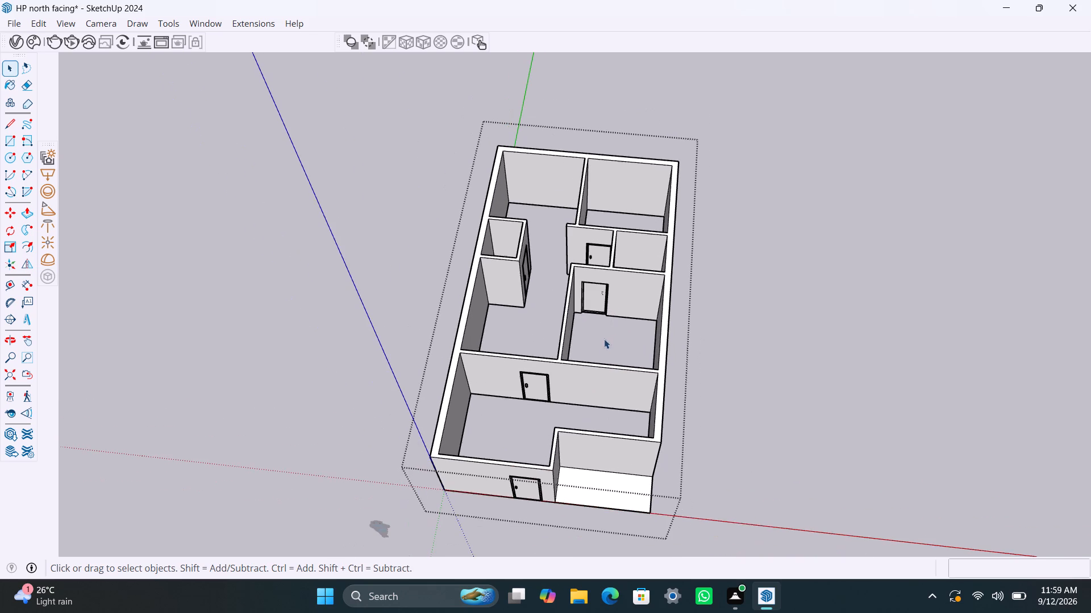
pyautogui.moveTo(595, 356); pyautogui.dragTo(628, 329, button='middle')
pyautogui.scroll(1, 608, 329)
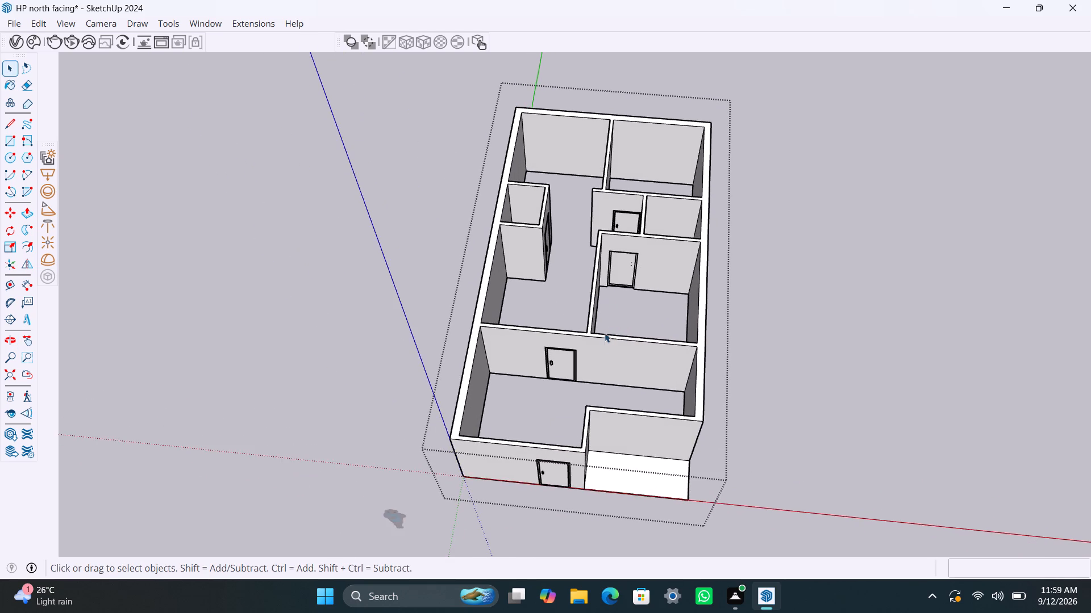
pyautogui.moveTo(605, 341); pyautogui.dragTo(623, 346, button='middle')
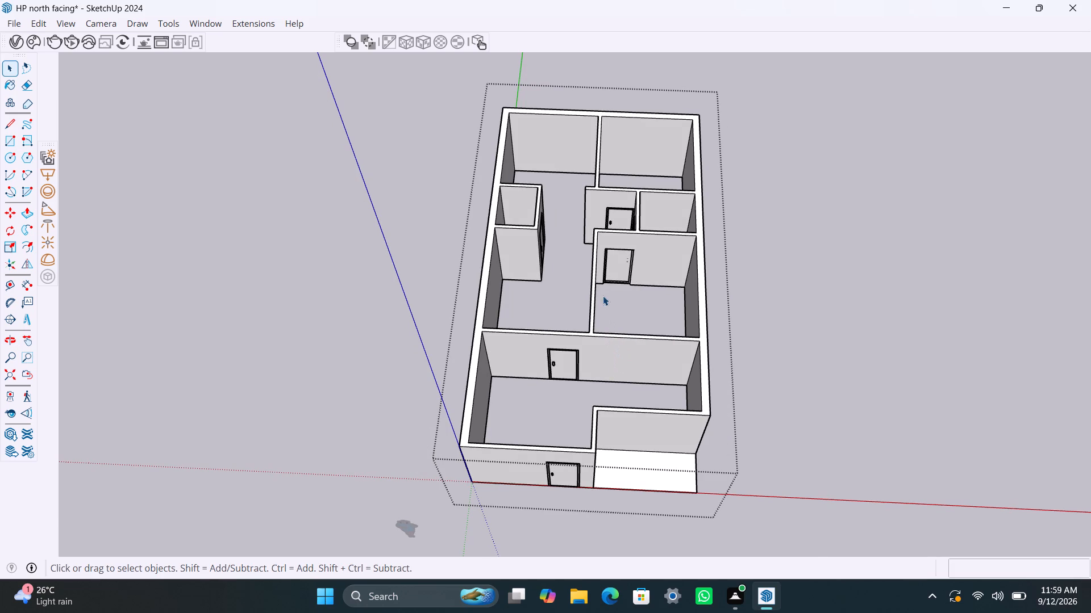
# Examine the bedroom door, the passage doors and the entrance porch floor from above, near and far.
pyautogui.scroll(8, 604, 283)
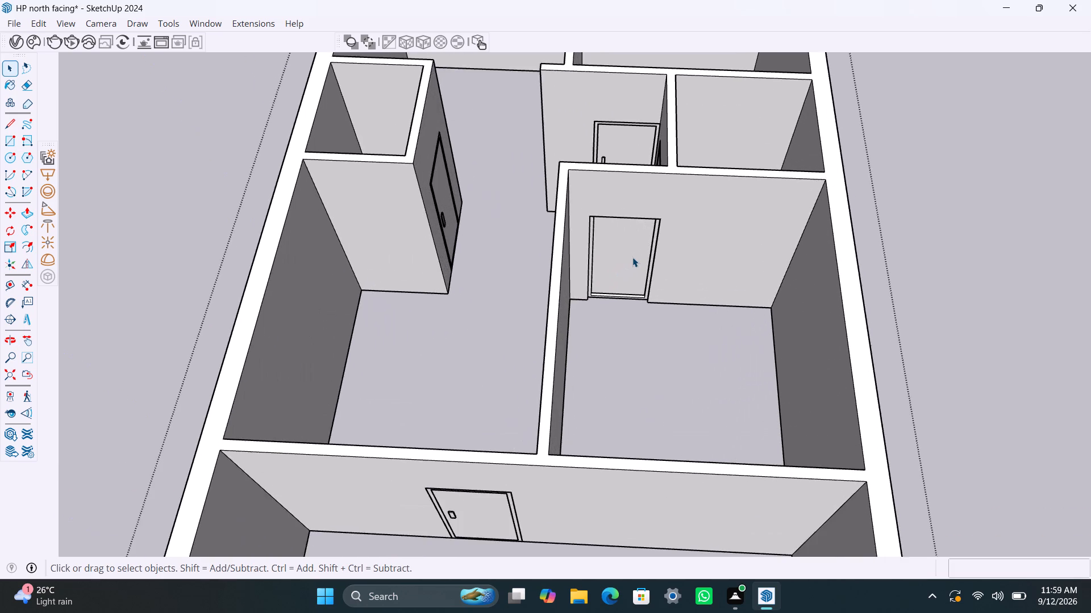
pyautogui.scroll(-9, 632, 257)
pyautogui.scroll(-2, 643, 305)
pyautogui.scroll(2, 631, 366)
pyautogui.scroll(4, 633, 252)
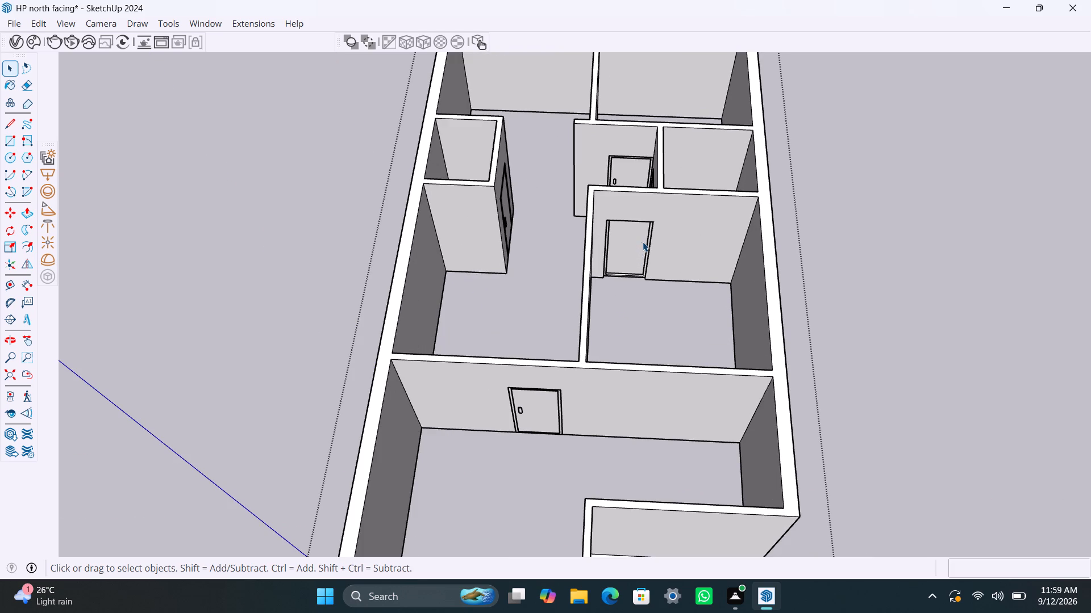
pyautogui.scroll(-6, 639, 243)
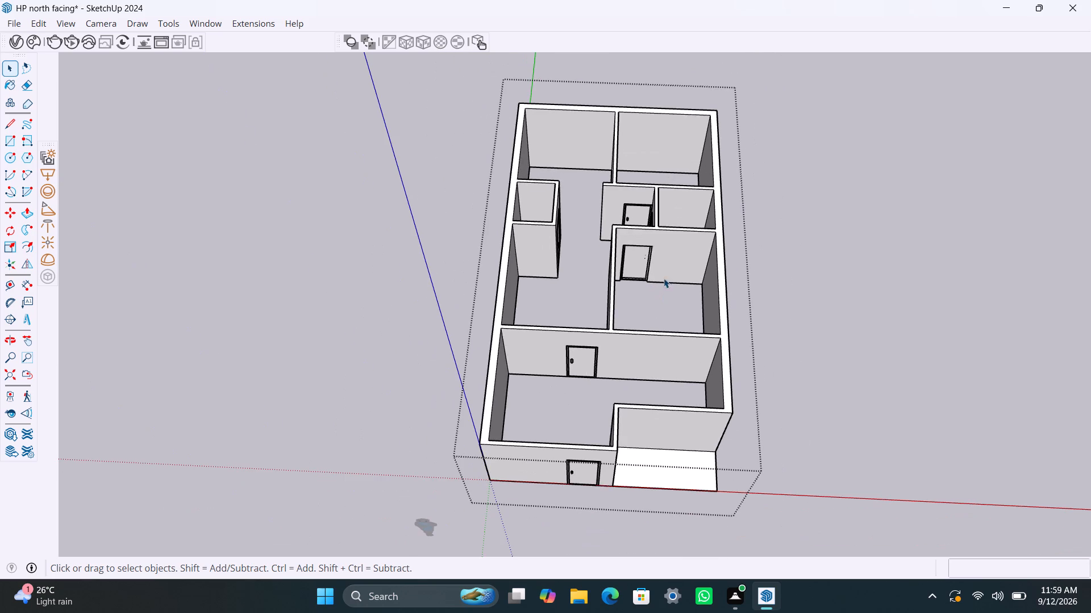
pyautogui.scroll(7, 649, 256)
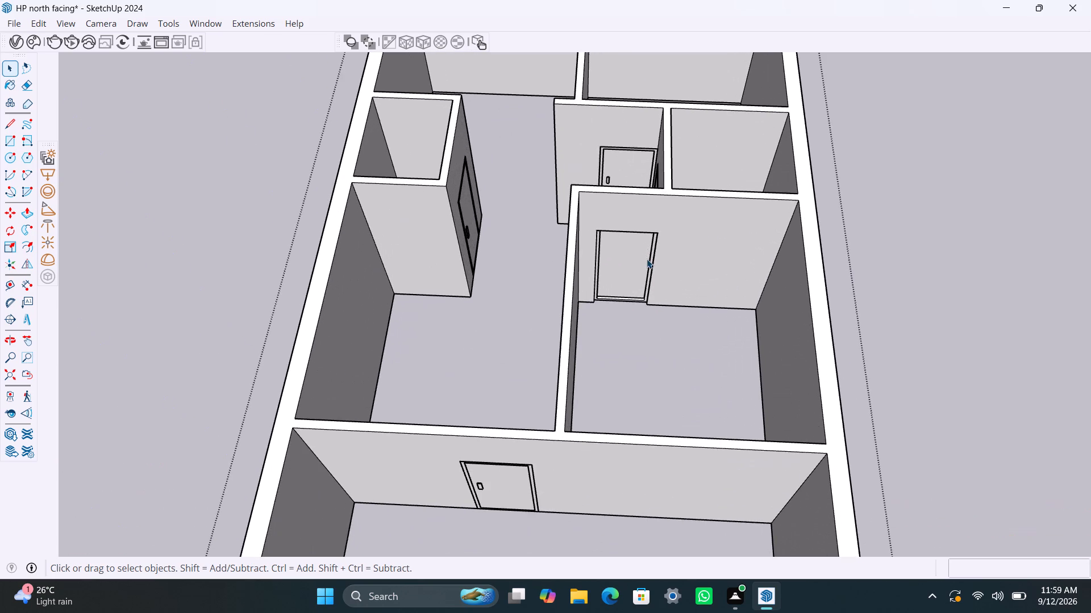
pyautogui.scroll(-10, 647, 259)
pyautogui.scroll(3, 669, 269)
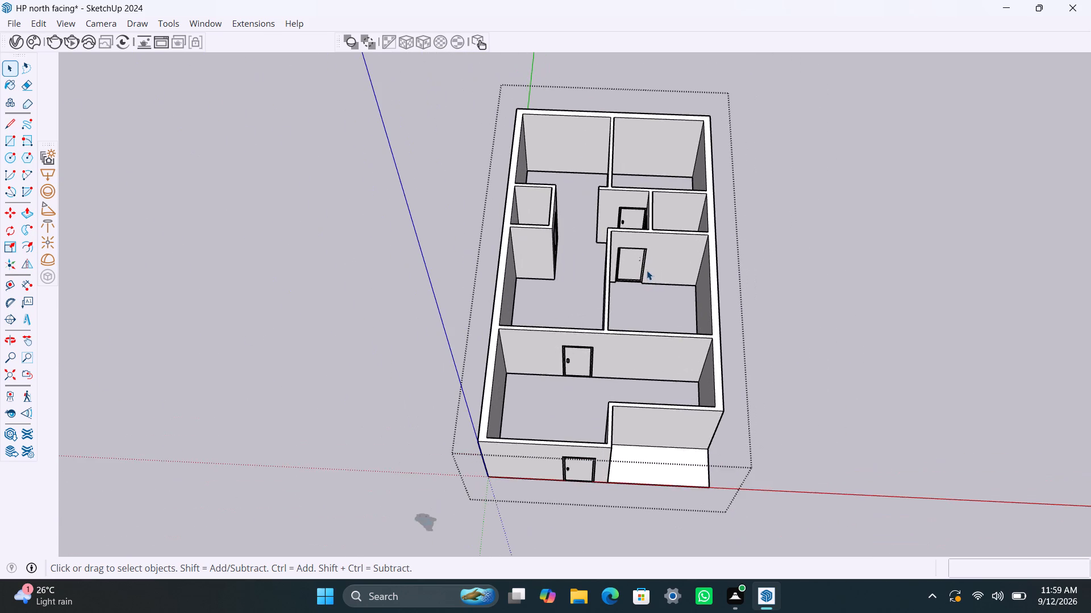
pyautogui.scroll(4, 647, 270)
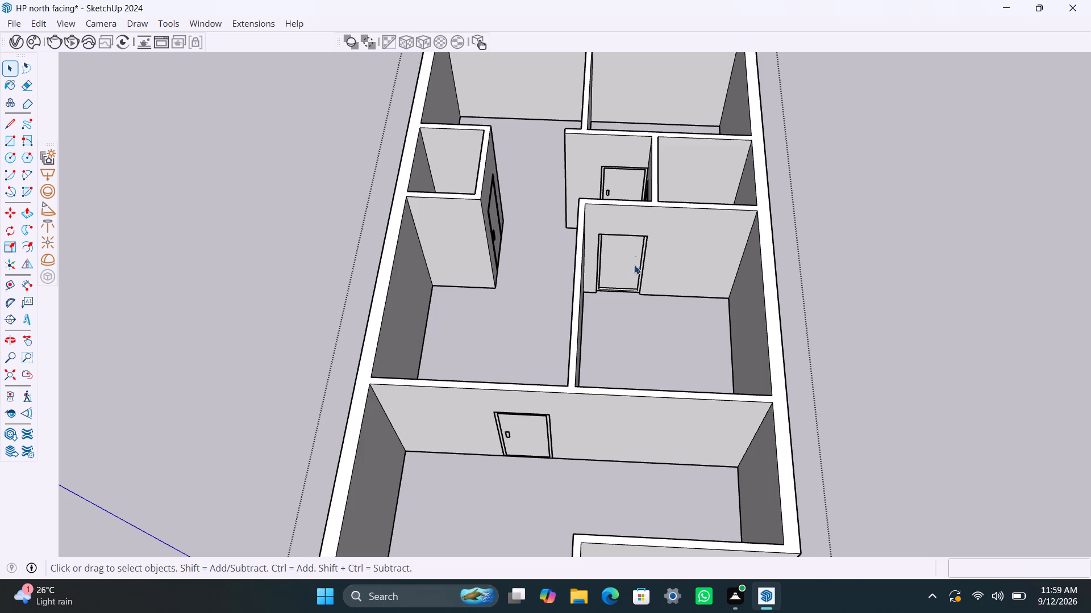
pyautogui.scroll(-4, 610, 301)
pyautogui.scroll(4, 626, 276)
pyautogui.scroll(-8, 631, 263)
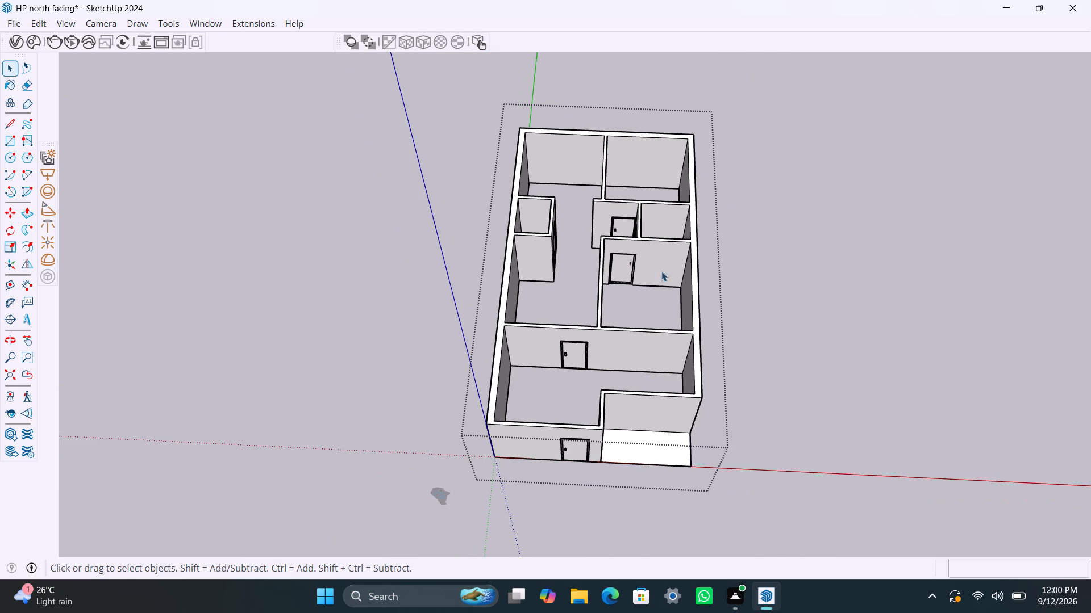
pyautogui.scroll(5, 651, 283)
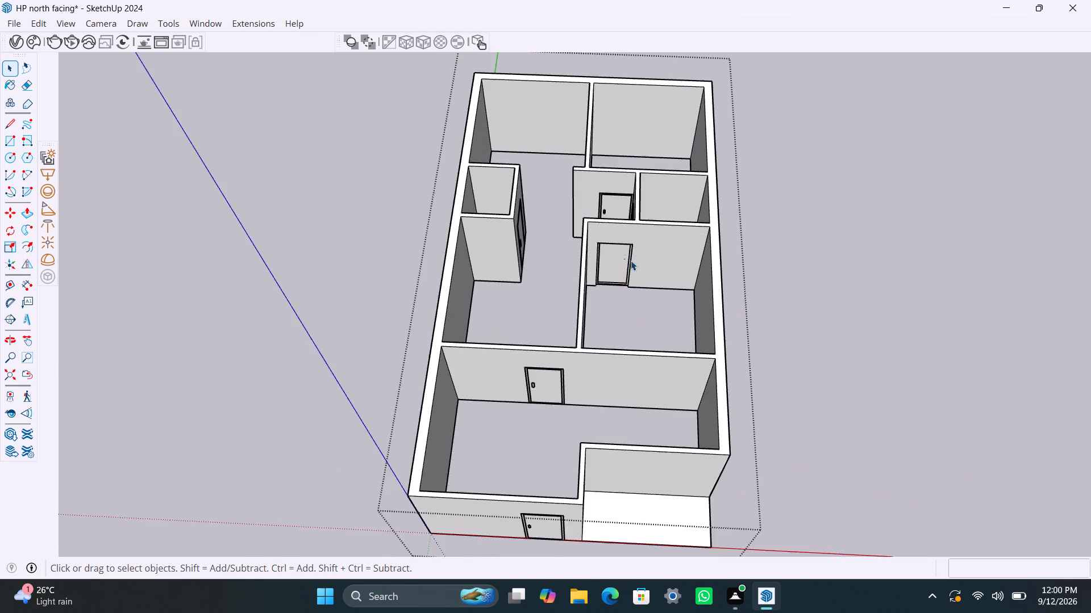
pyautogui.scroll(6, 631, 261)
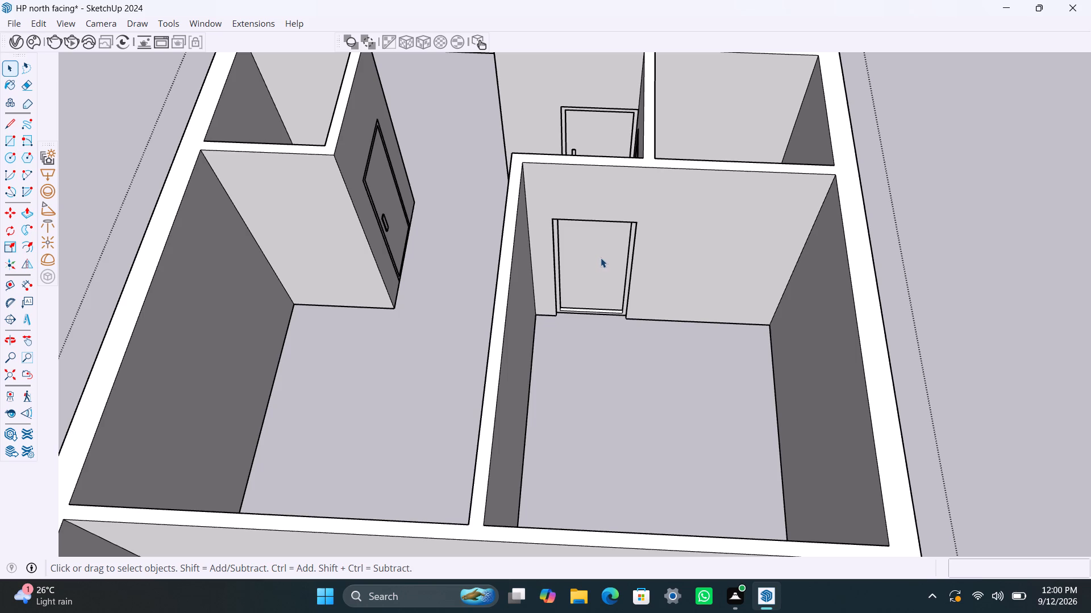
pyautogui.scroll(2, 603, 253)
pyautogui.scroll(-11, 618, 241)
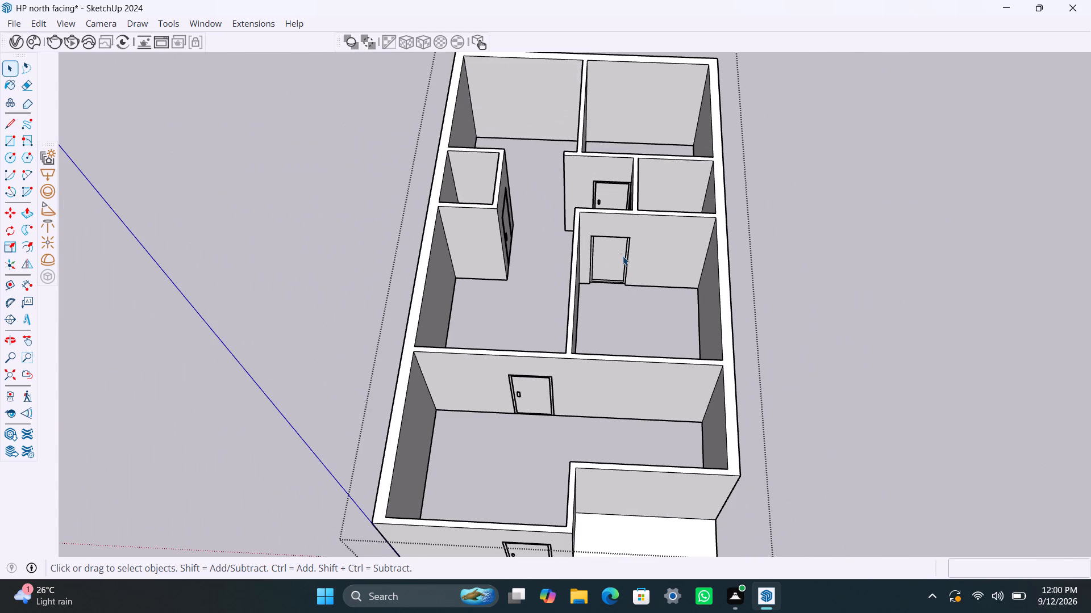
pyautogui.scroll(5, 623, 255)
pyautogui.scroll(-5, 626, 241)
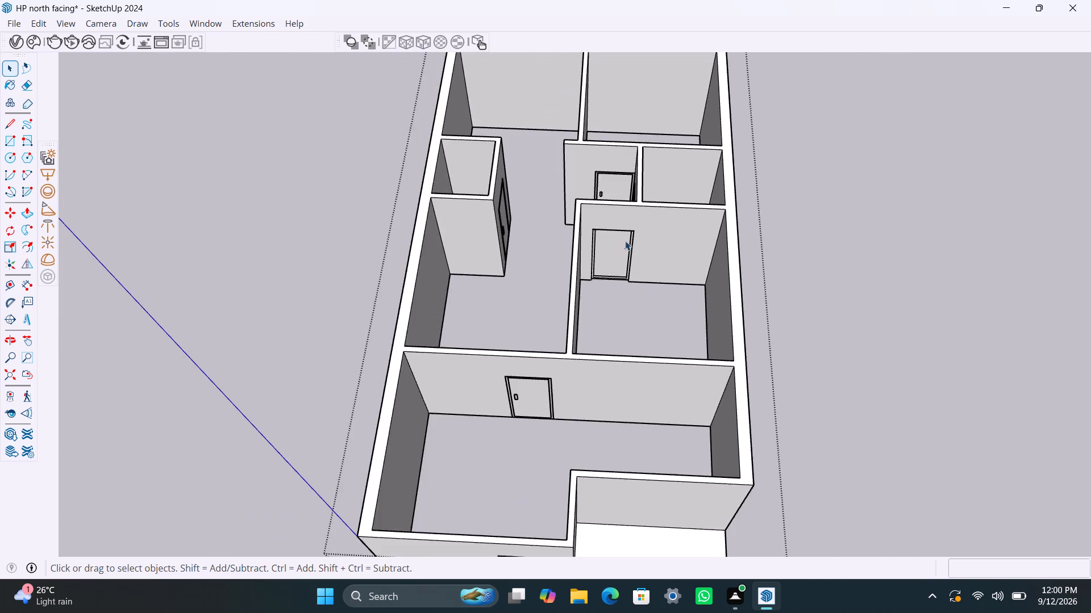
pyautogui.scroll(-5, 625, 241)
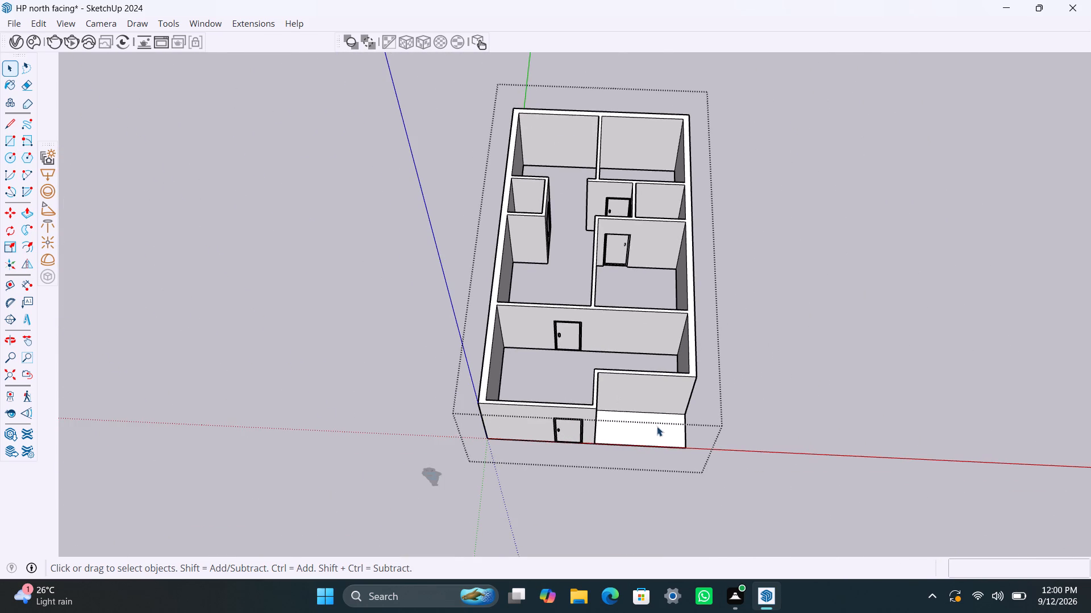
pyautogui.scroll(2, 655, 430)
pyautogui.click(655, 443)
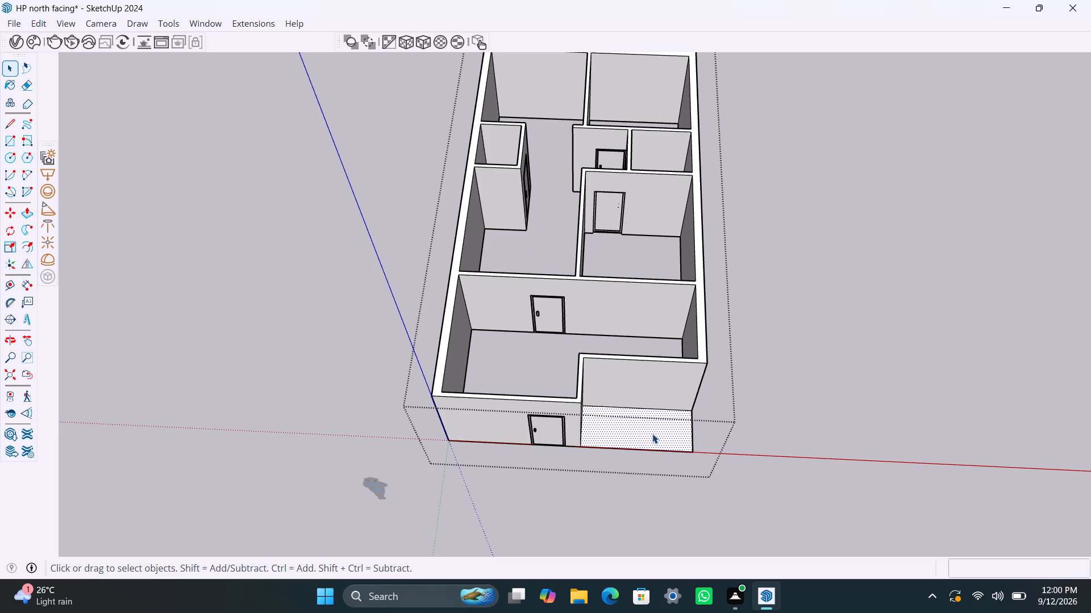
pyautogui.scroll(-6, 655, 386)
pyautogui.scroll(5, 630, 270)
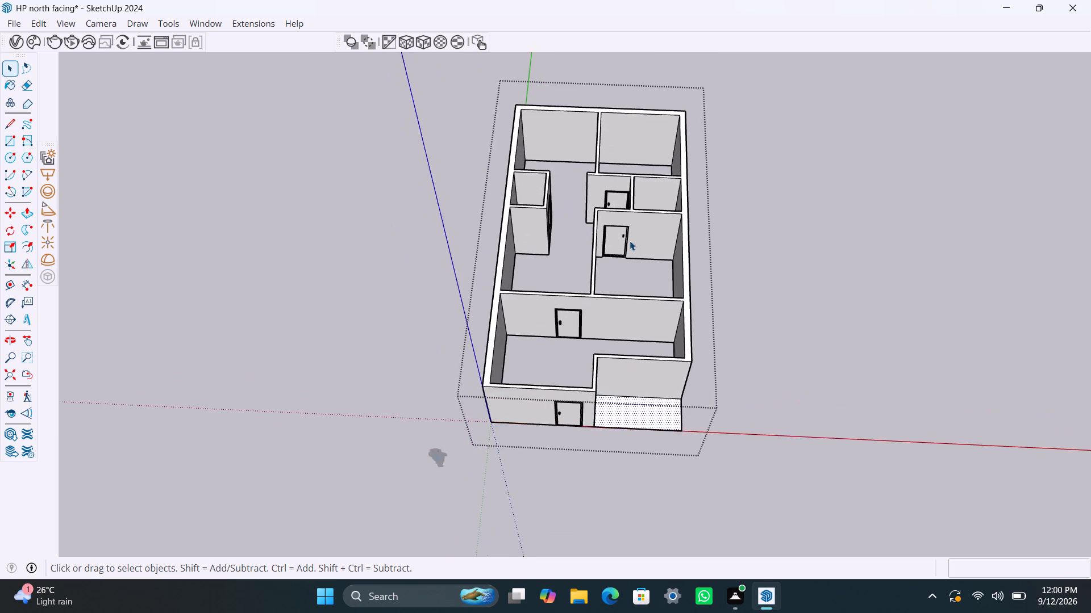
pyautogui.scroll(8, 630, 241)
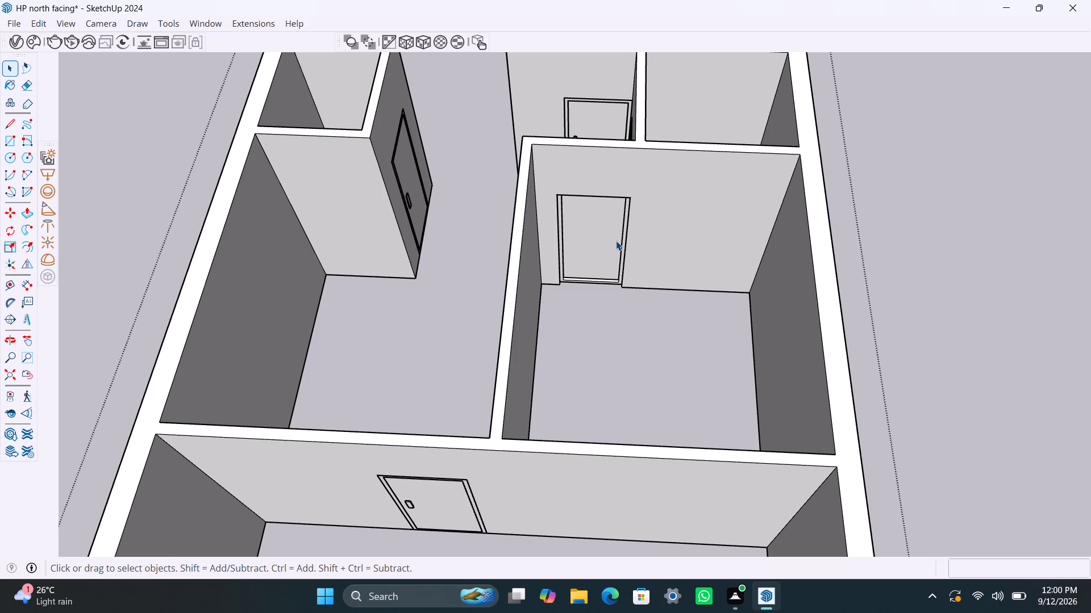
pyautogui.scroll(-3, 559, 247)
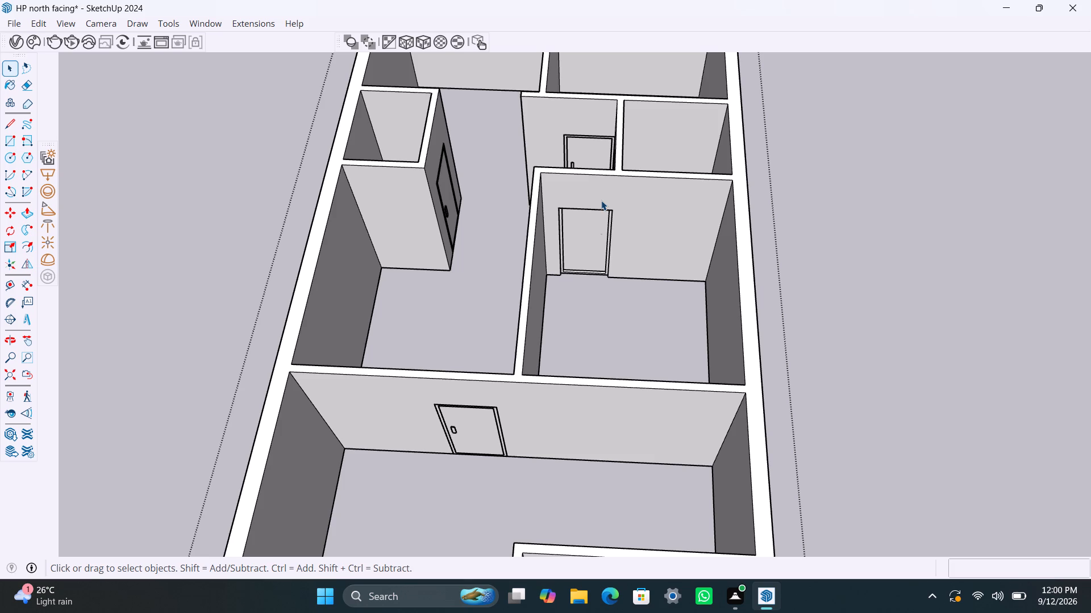
pyautogui.scroll(-4, 580, 235)
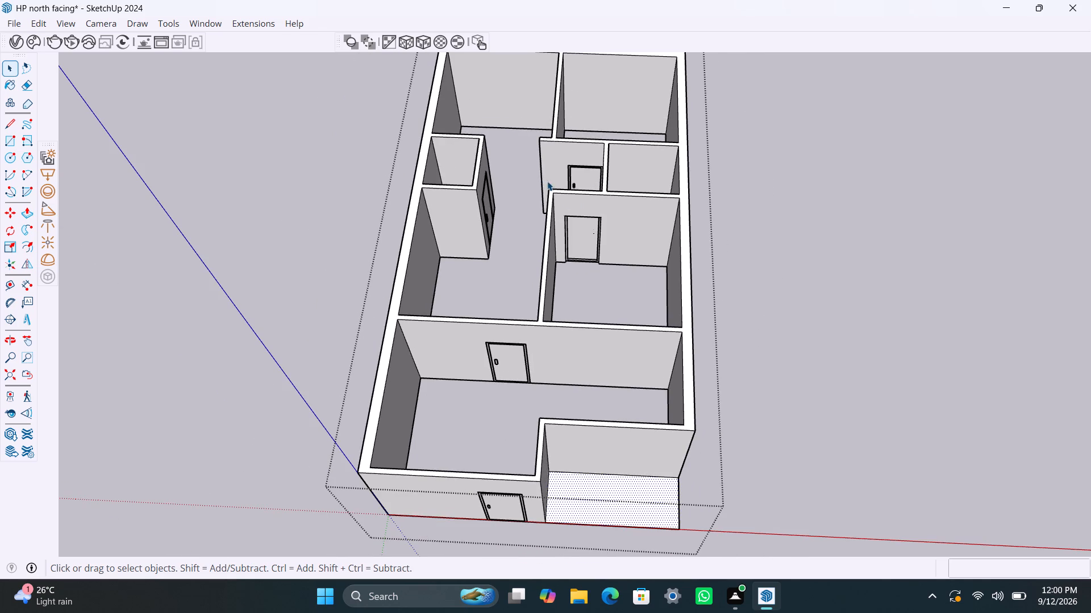
pyautogui.scroll(-5, 586, 212)
pyautogui.scroll(3, 613, 242)
# Inspect the interior doors and partition walls at an angle from the porch side and along the long outer wall.
pyautogui.moveTo(755, 301); pyautogui.dragTo(682, 322, button='middle')
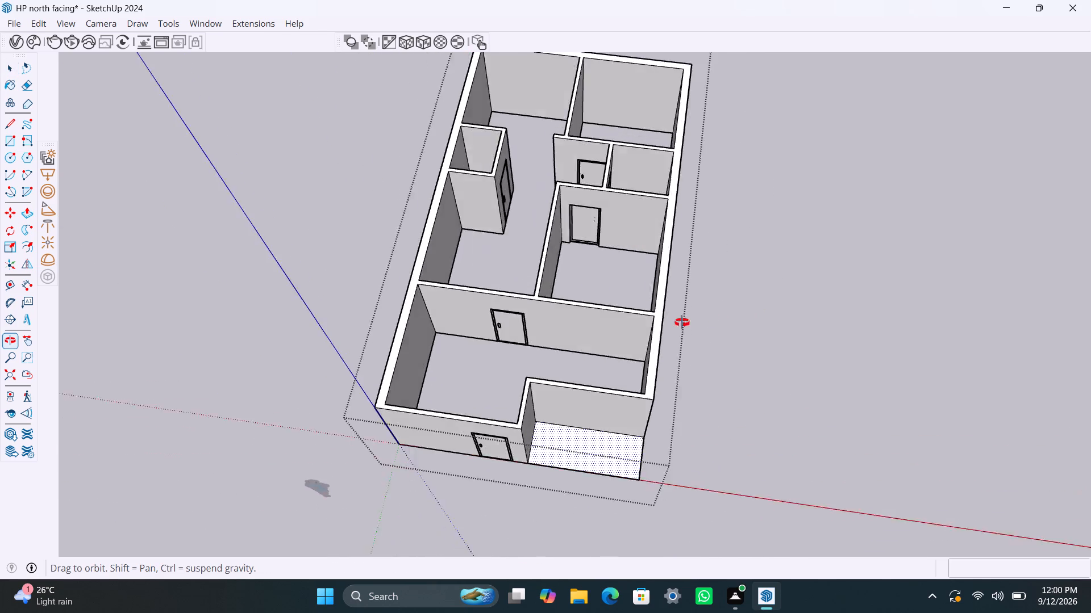
pyautogui.moveTo(682, 322); pyautogui.dragTo(454, 230, button='middle')
pyautogui.scroll(5, 658, 291)
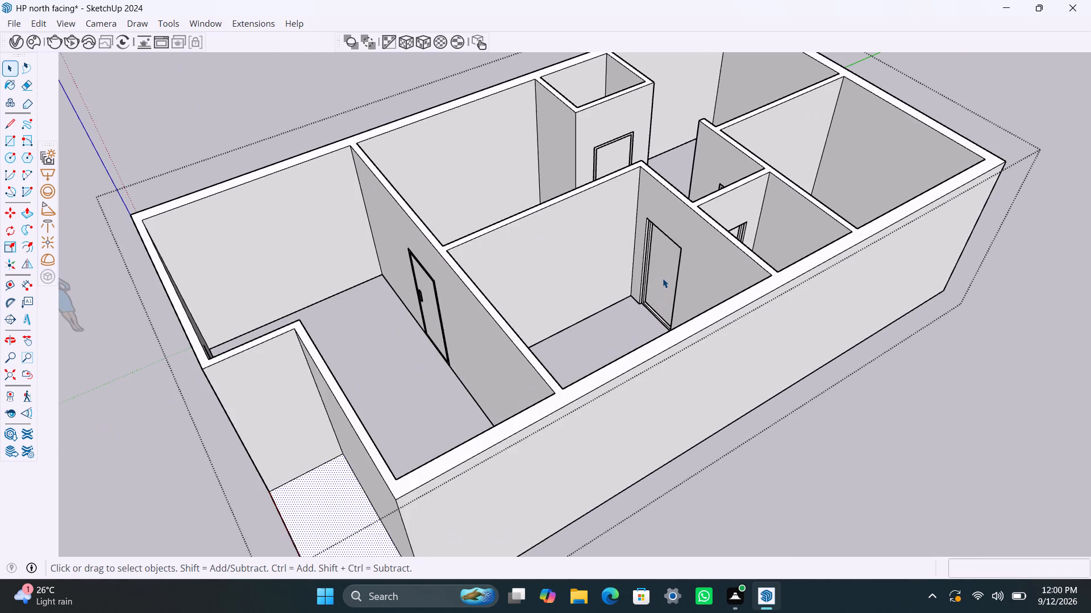
pyautogui.scroll(2, 663, 278)
pyautogui.moveTo(660, 283); pyautogui.dragTo(825, 274, button='middle')
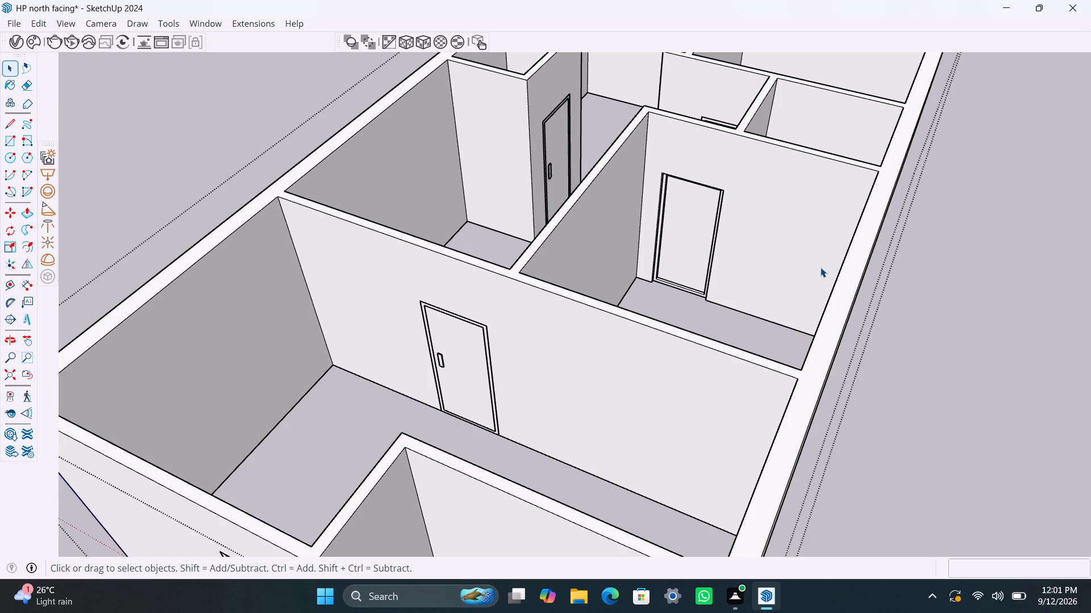
pyautogui.scroll(-3, 591, 283)
pyautogui.scroll(-5, 522, 14)
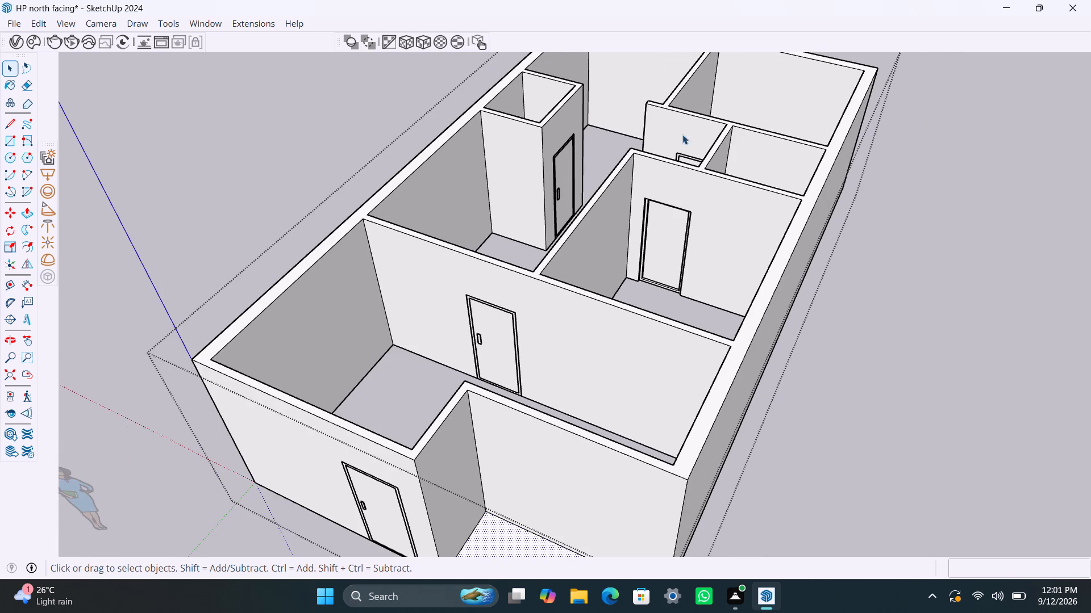
pyautogui.scroll(-11, 628, 188)
pyautogui.moveTo(794, 283); pyautogui.dragTo(344, 320, button='middle')
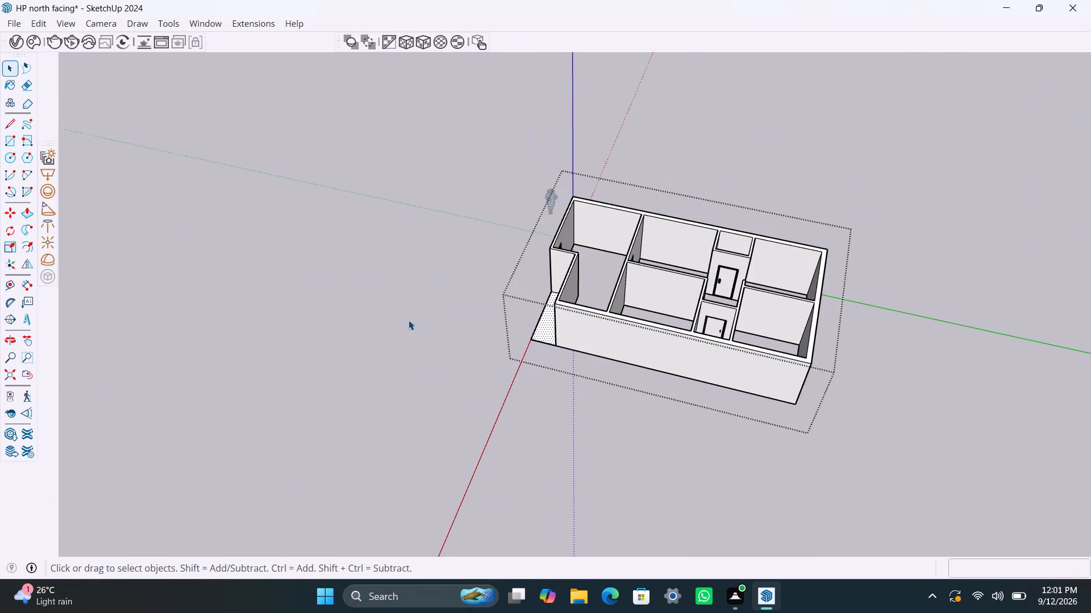
# Close the house group to finish editing inside it.
pyautogui.click(748, 178)
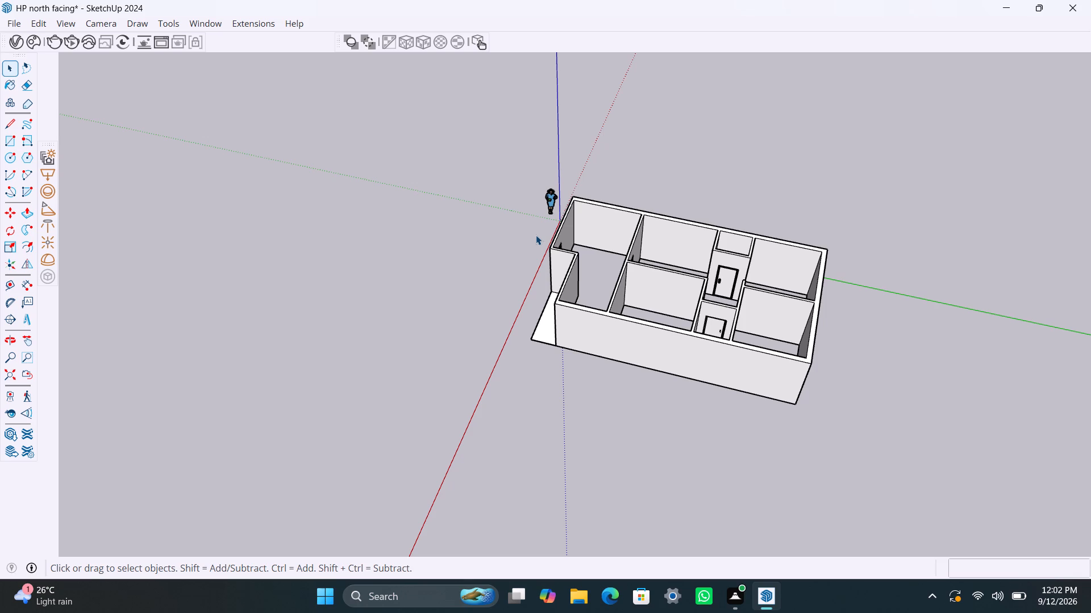
# Review the whole house model from the entrance side and from nearly straight above.
pyautogui.scroll(-4, 681, 299)
pyautogui.scroll(-4, 682, 247)
pyautogui.moveTo(685, 293); pyautogui.dragTo(1032, 402, button='middle')
pyautogui.scroll(3, 622, 263)
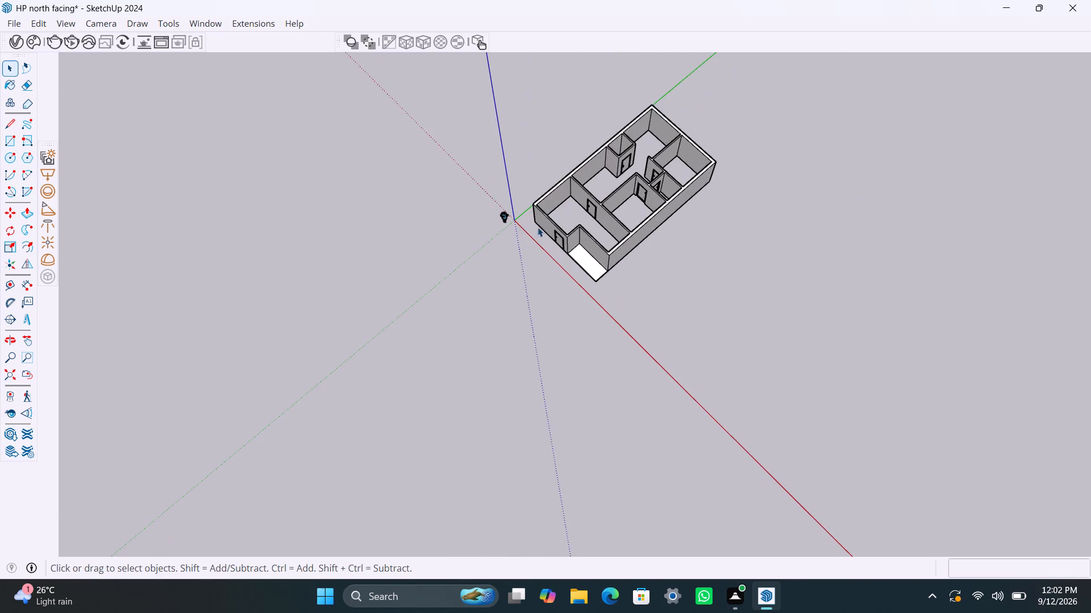
pyautogui.moveTo(540, 228); pyautogui.dragTo(751, 252, button='middle')
pyautogui.scroll(3, 501, 178)
pyautogui.moveTo(621, 301); pyautogui.dragTo(649, 300, button='middle')
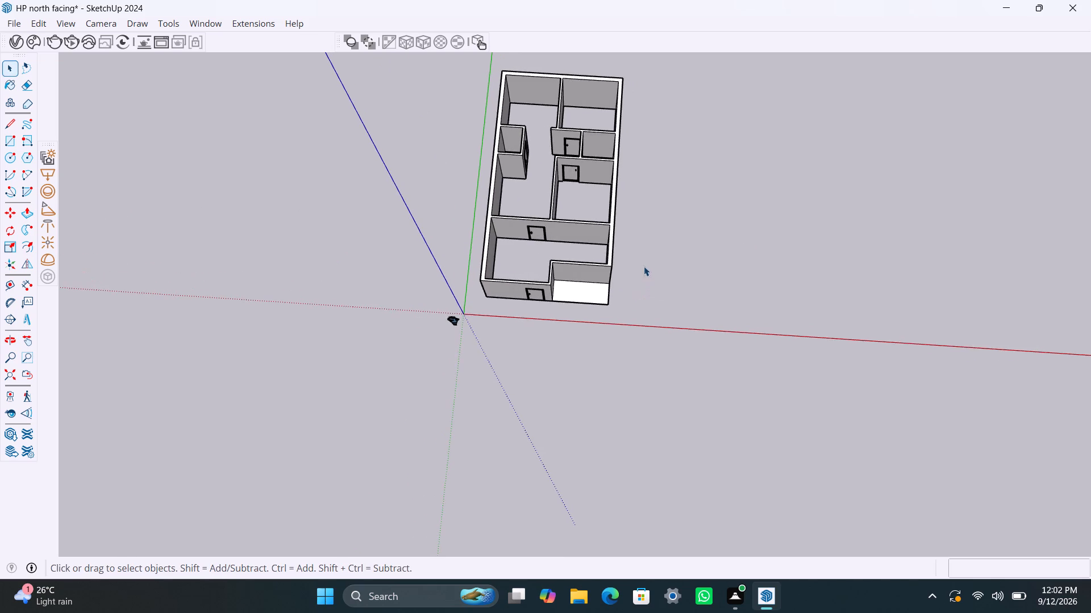
pyautogui.scroll(-1, 640, 254)
pyautogui.keyDown('shift'); pyautogui.moveTo(589, 242); pyautogui.dragTo(601, 339, button='middle'); pyautogui.keyUp('shift')
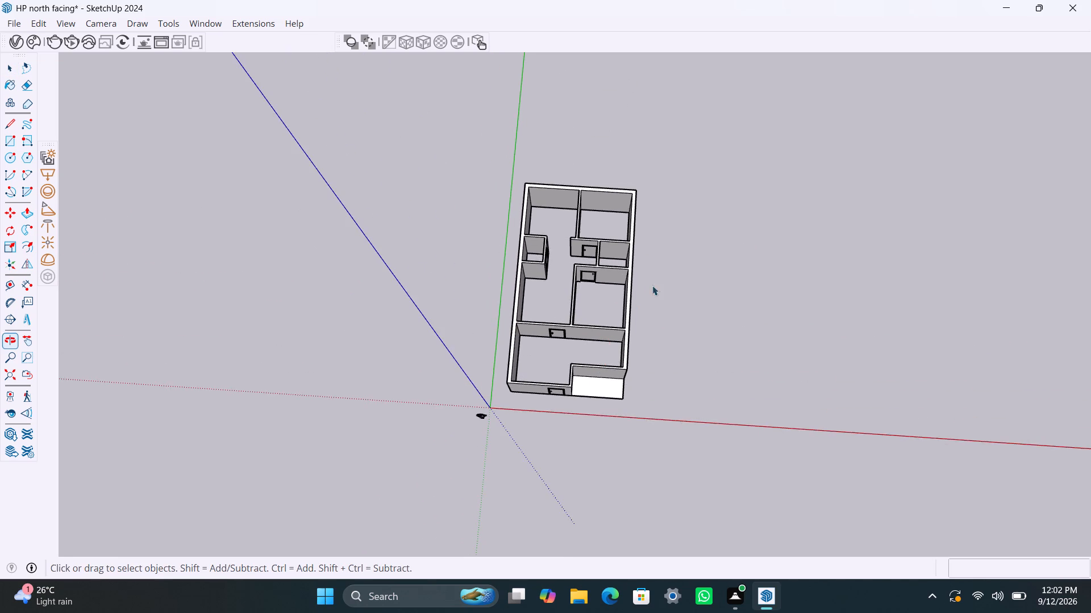
pyautogui.scroll(2, 562, 246)
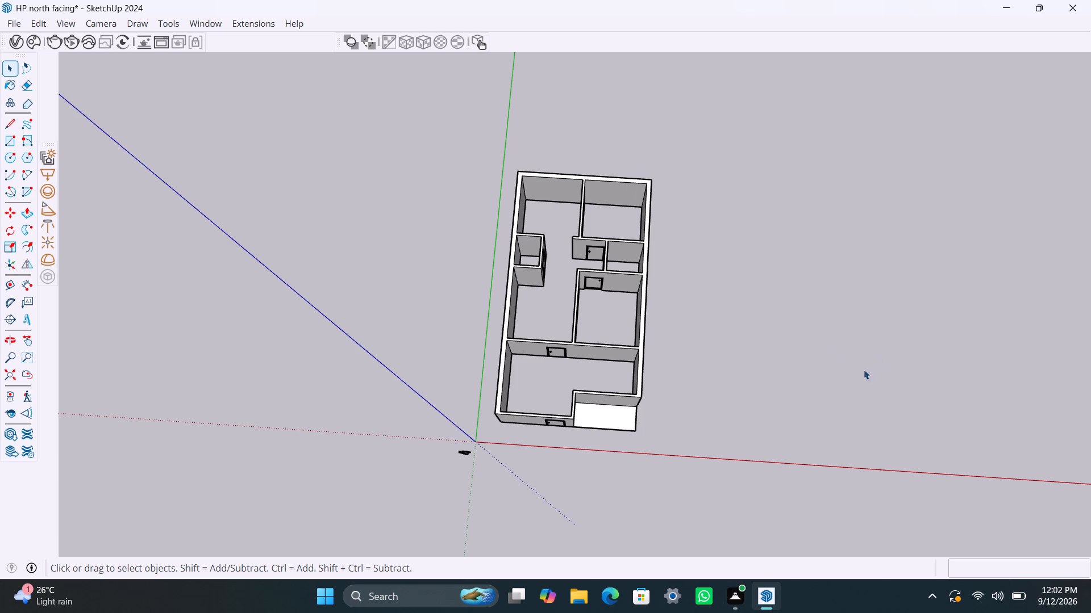
pyautogui.scroll(2, 528, 184)
pyautogui.scroll(-1, 519, 226)
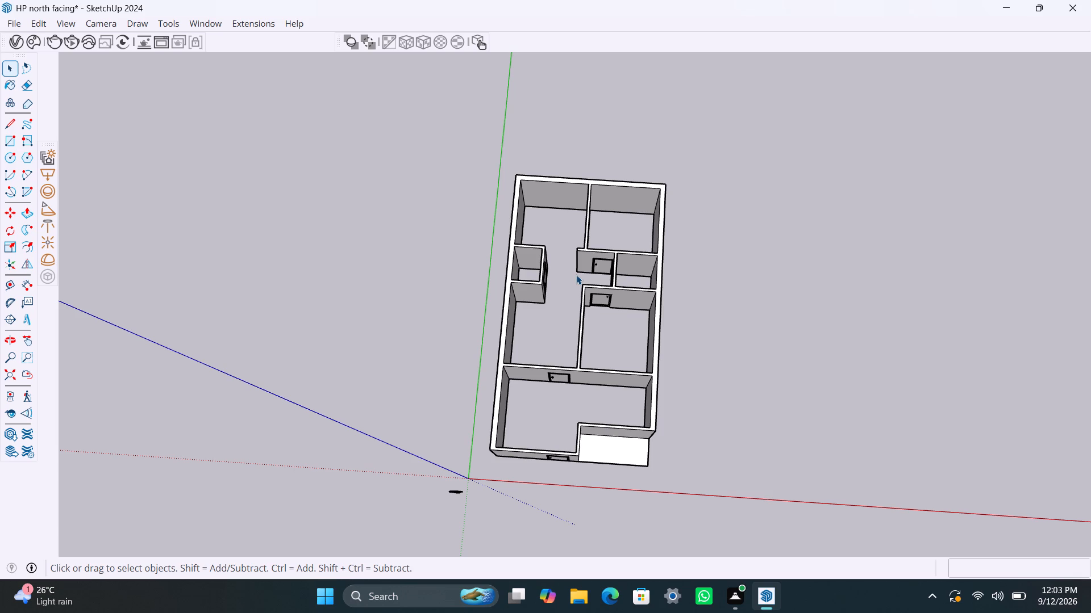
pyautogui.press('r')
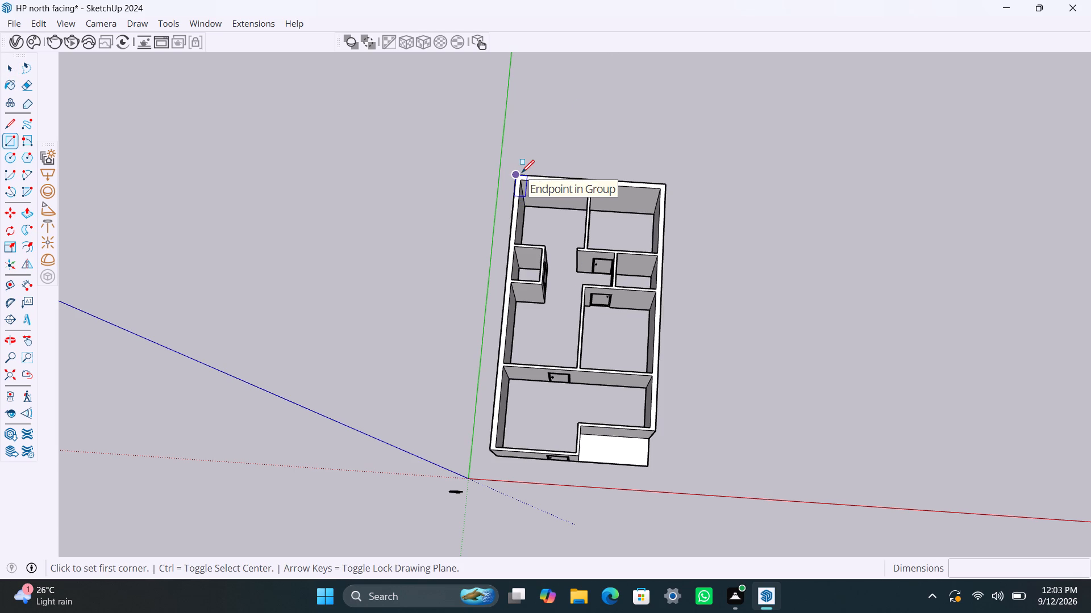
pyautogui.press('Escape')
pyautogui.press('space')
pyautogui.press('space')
# Inspect the outer walls and room layout of the house from both long sides.
pyautogui.scroll(-4, 713, 331)
pyautogui.moveTo(705, 370); pyautogui.dragTo(310, 206, button='middle')
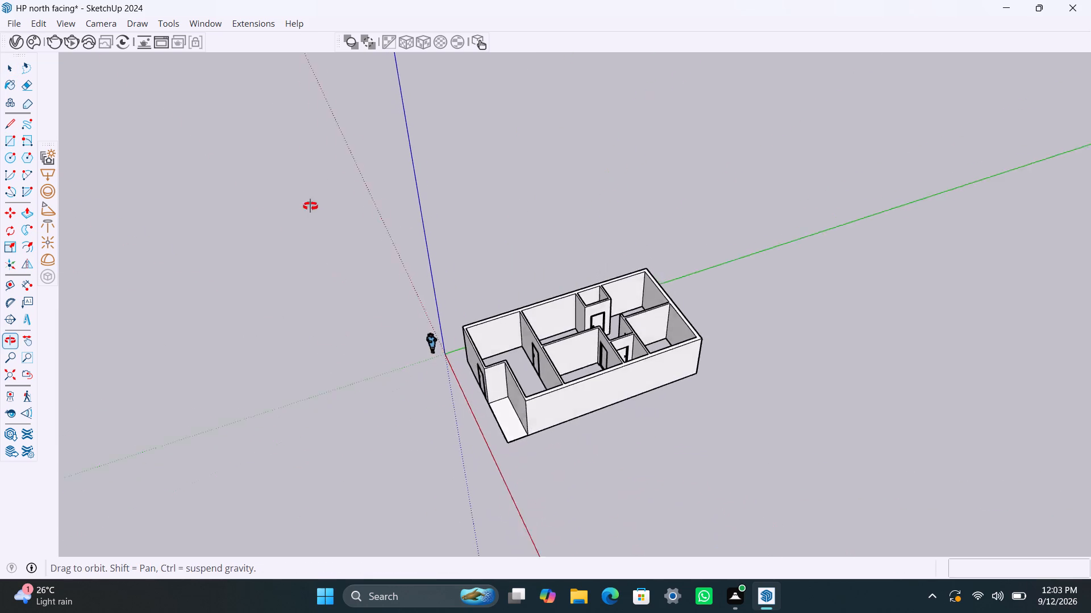
pyautogui.moveTo(310, 206); pyautogui.dragTo(310, 204, button='middle')
pyautogui.scroll(3, 559, 433)
pyautogui.moveTo(600, 365); pyautogui.dragTo(705, 306, button='middle')
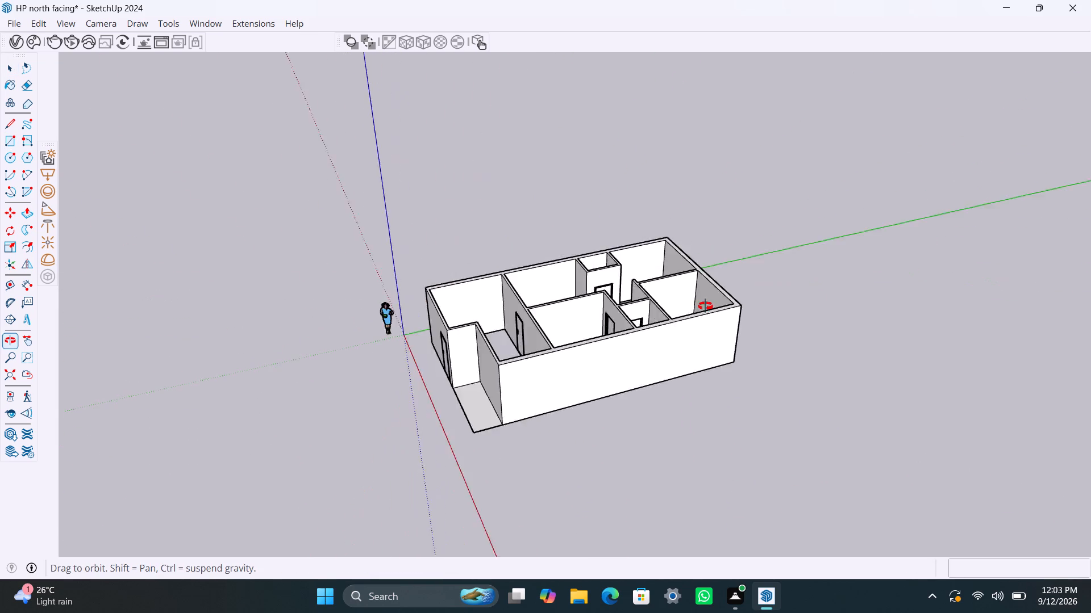
pyautogui.moveTo(705, 306); pyautogui.dragTo(996, 278, button='middle')
pyautogui.scroll(-5, 582, 322)
pyautogui.moveTo(562, 384); pyautogui.dragTo(938, 306, button='middle')
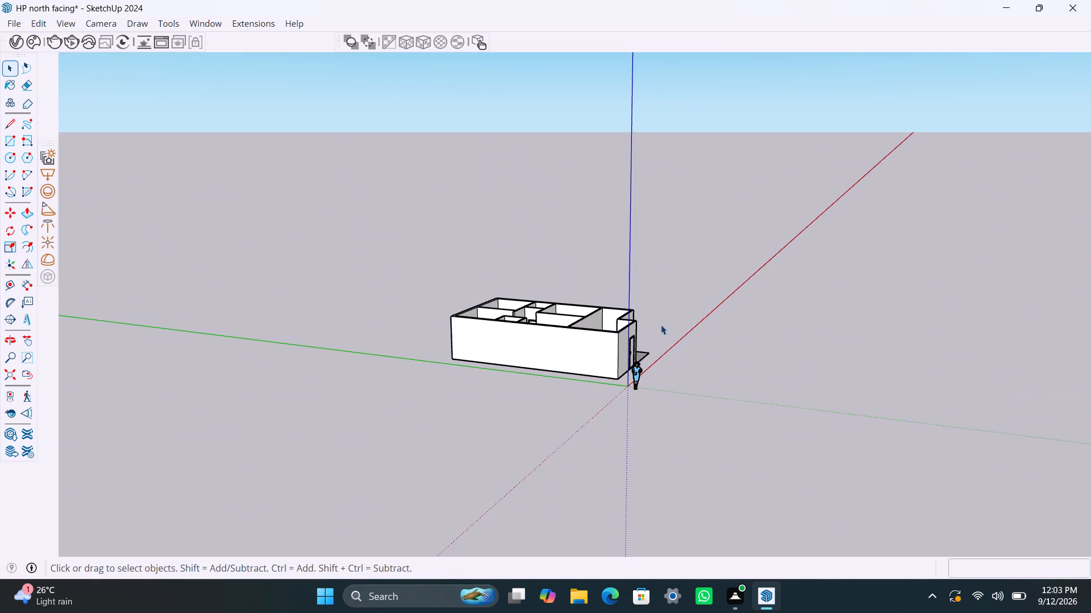
pyautogui.scroll(3, 622, 335)
pyautogui.moveTo(508, 323); pyautogui.dragTo(657, 478, button='middle')
pyautogui.scroll(2, 401, 363)
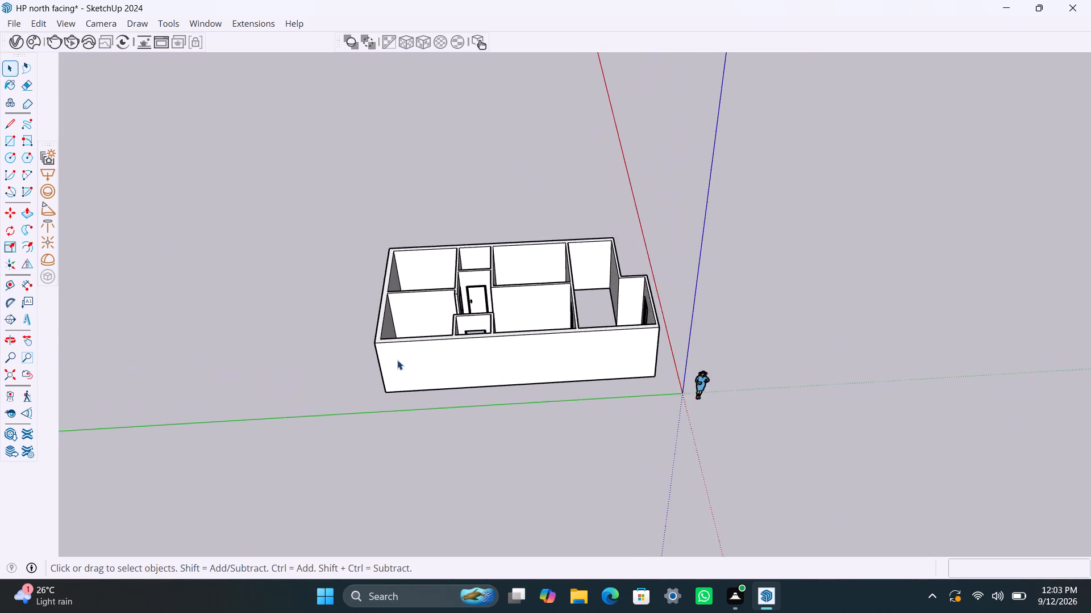
pyautogui.scroll(2, 397, 360)
pyautogui.moveTo(452, 334); pyautogui.dragTo(455, 329, button='middle')
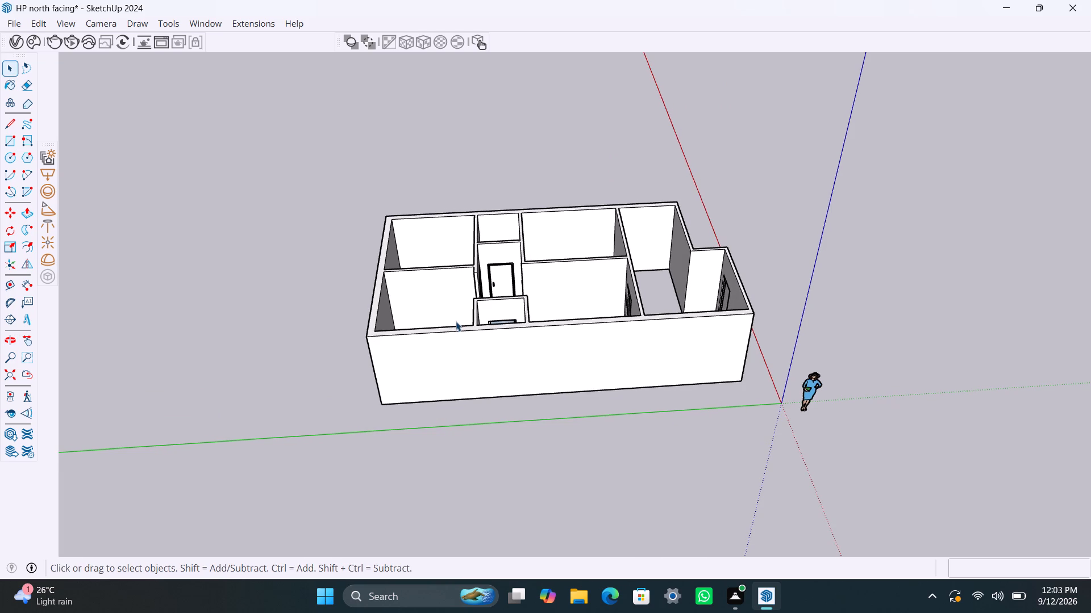
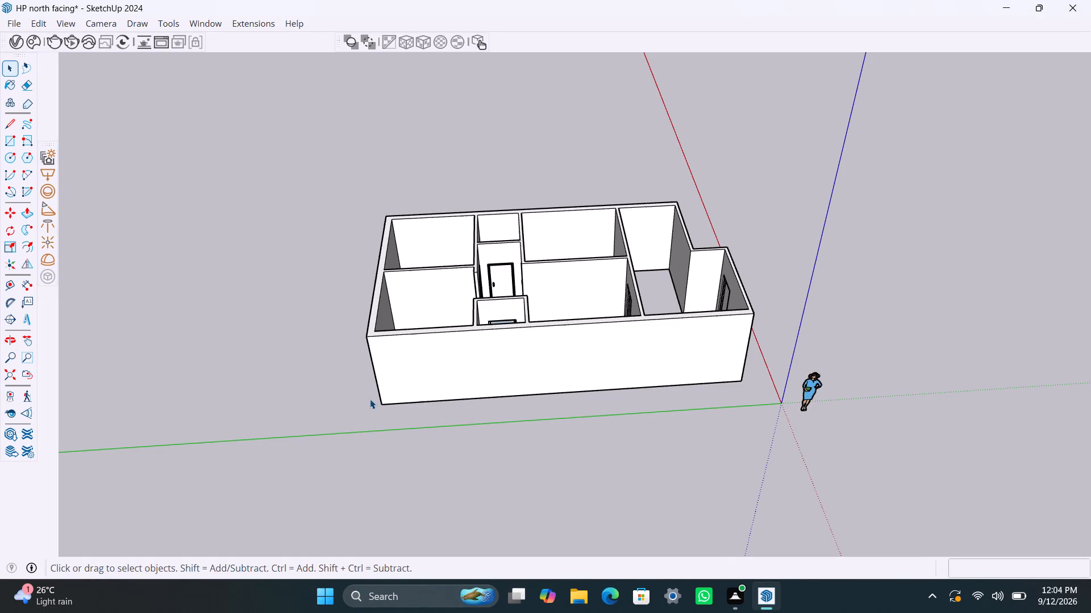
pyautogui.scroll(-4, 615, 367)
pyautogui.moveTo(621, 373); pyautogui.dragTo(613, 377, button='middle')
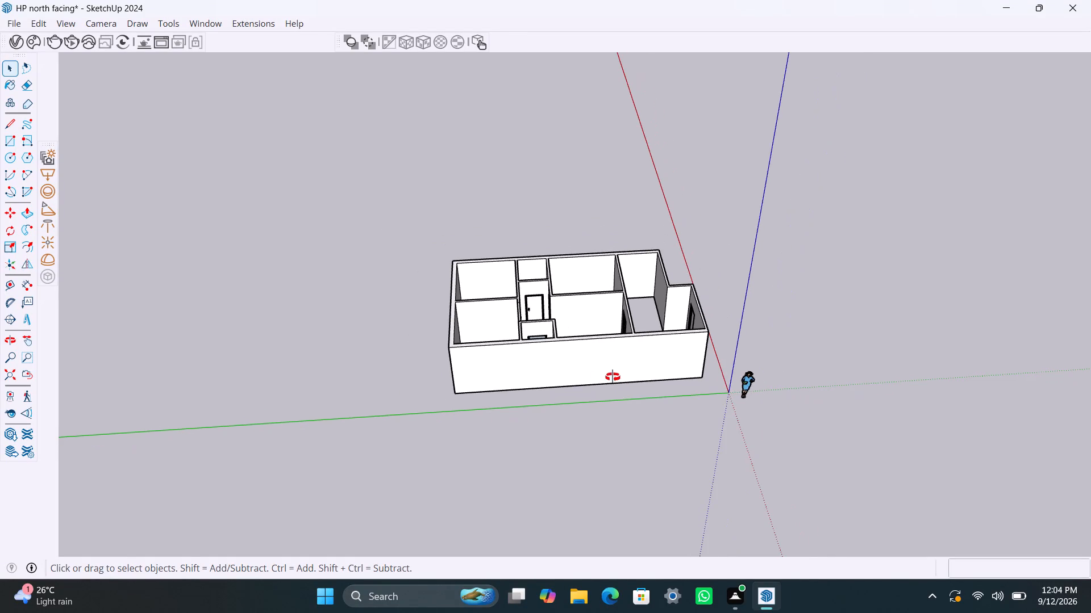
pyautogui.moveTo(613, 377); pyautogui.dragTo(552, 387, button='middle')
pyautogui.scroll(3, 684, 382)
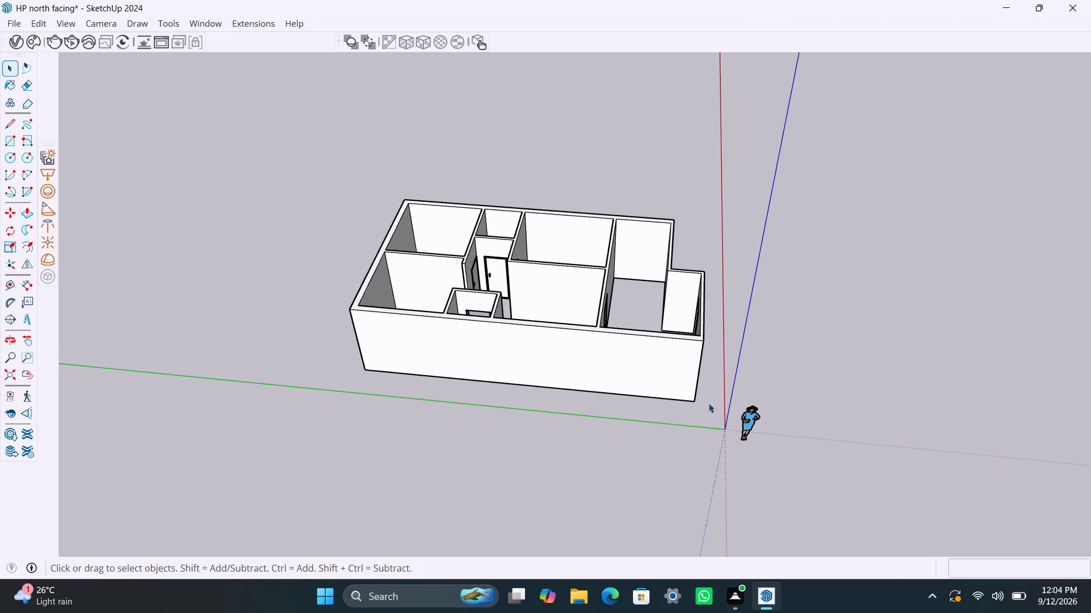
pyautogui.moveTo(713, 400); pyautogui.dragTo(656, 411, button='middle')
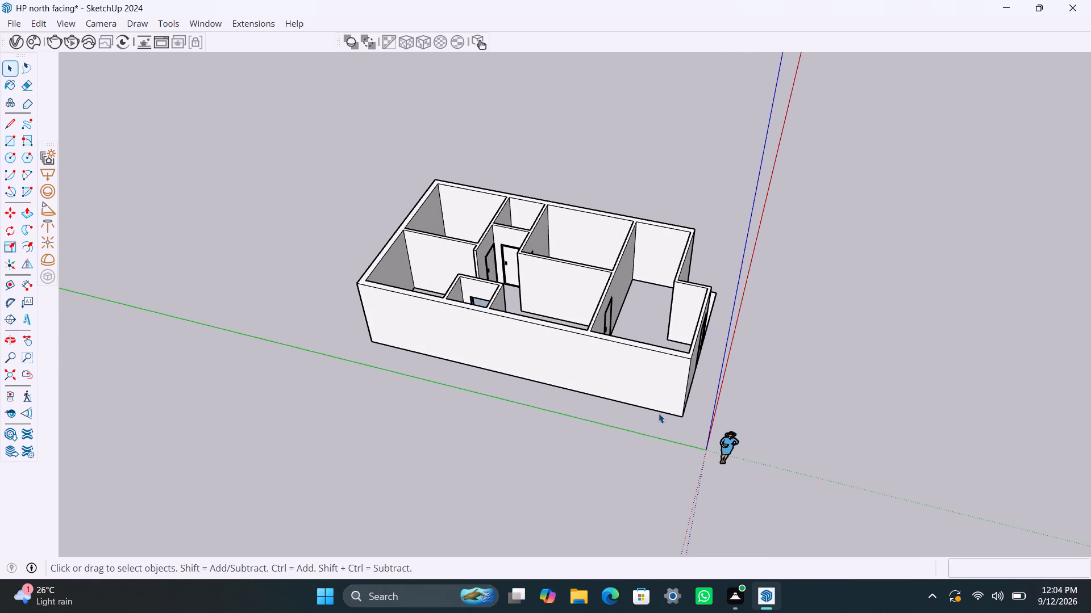
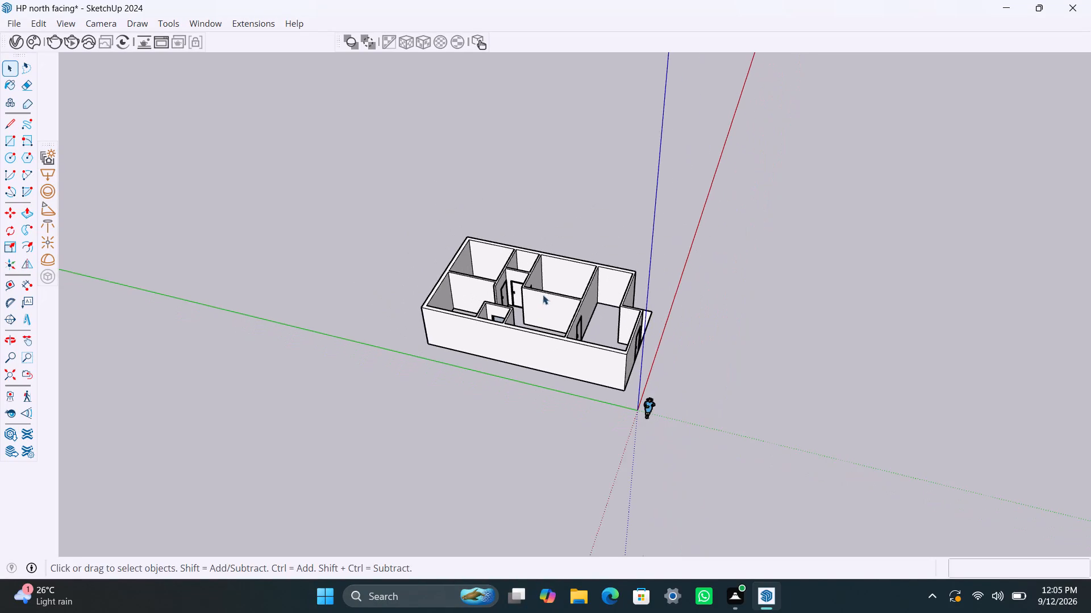
# Inspect the door of the small enclosed room along the long outer wall and the neighbouring interior doors up close.
pyautogui.moveTo(540, 295); pyautogui.dragTo(523, 410, button='middle')
pyautogui.scroll(2, 495, 303)
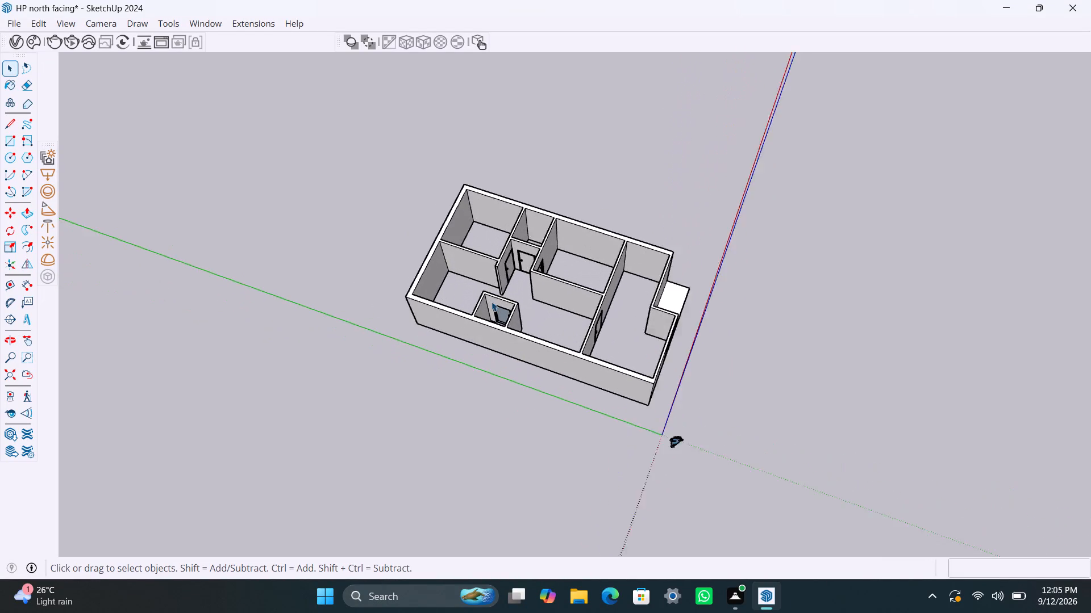
pyautogui.scroll(12, 492, 301)
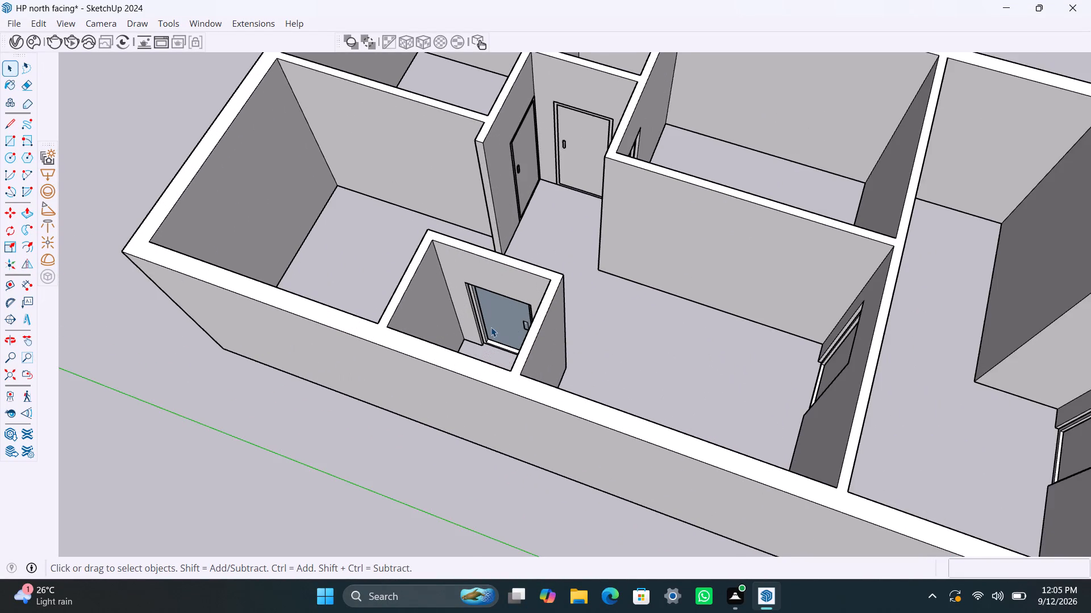
pyautogui.scroll(1, 491, 327)
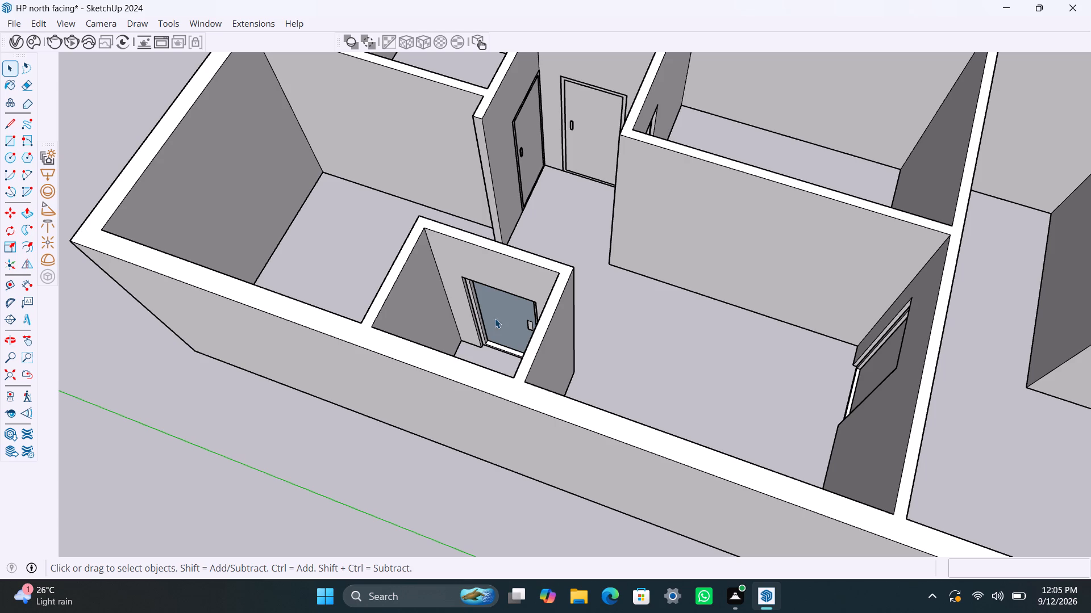
pyautogui.scroll(-10, 499, 321)
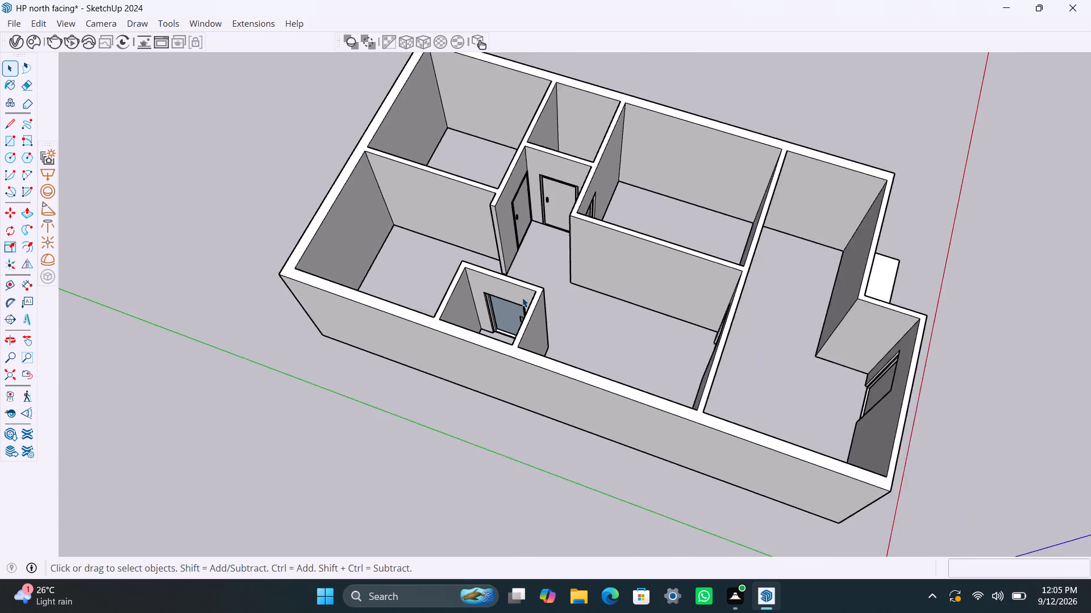
pyautogui.scroll(-4, 564, 266)
# Examine the whole house model from several elevated angles, checking the room layout, partitions, and entrance and interior doors.
pyautogui.scroll(3, 652, 365)
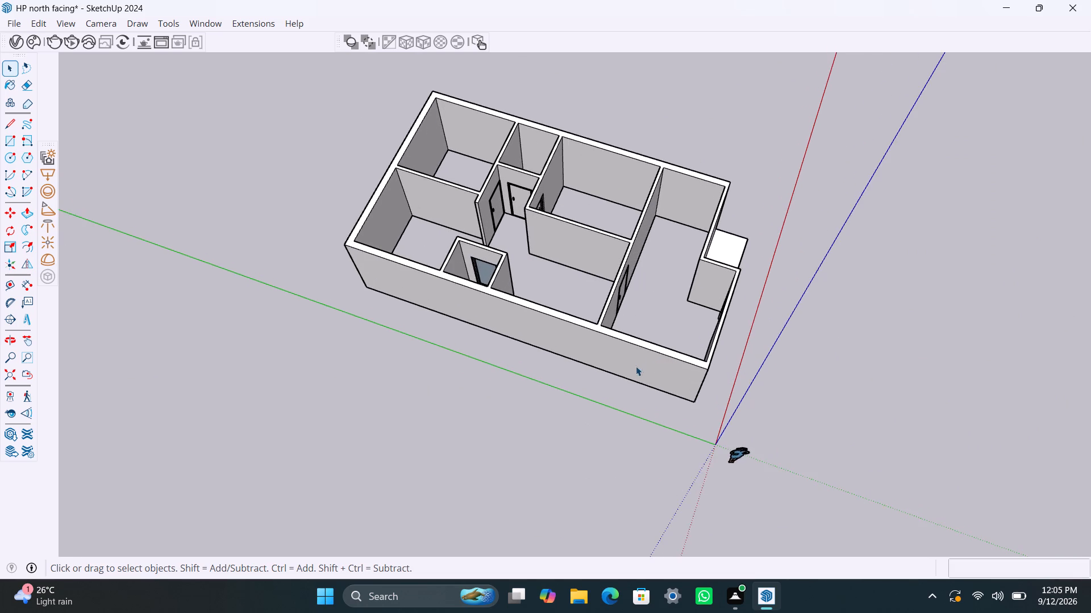
pyautogui.scroll(2, 657, 324)
pyautogui.scroll(1, 659, 266)
pyautogui.moveTo(659, 266); pyautogui.dragTo(768, 285, button='middle')
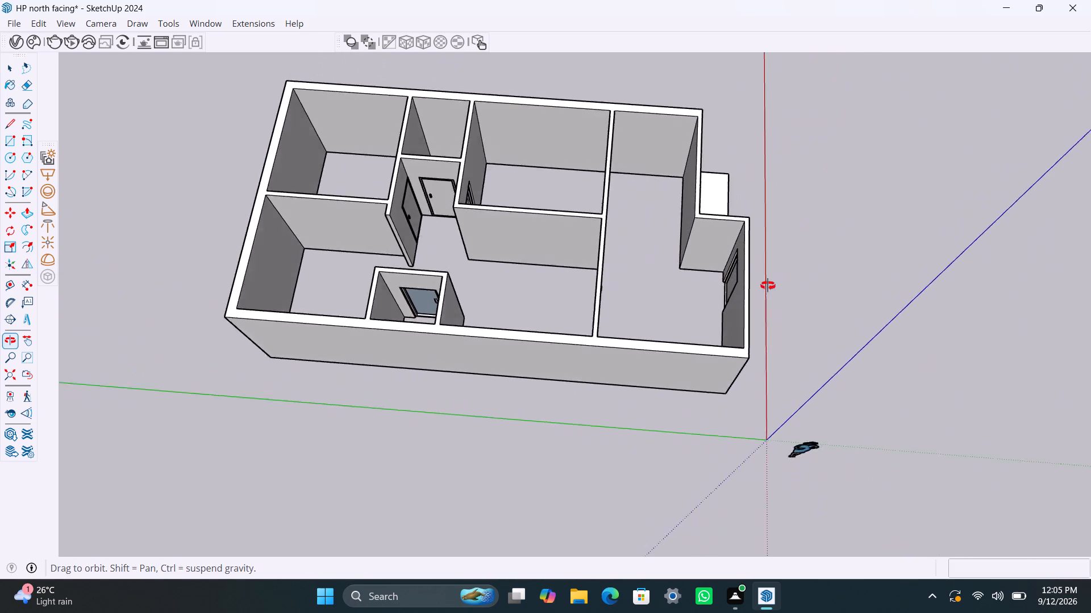
pyautogui.moveTo(768, 285); pyautogui.dragTo(469, 277, button='middle')
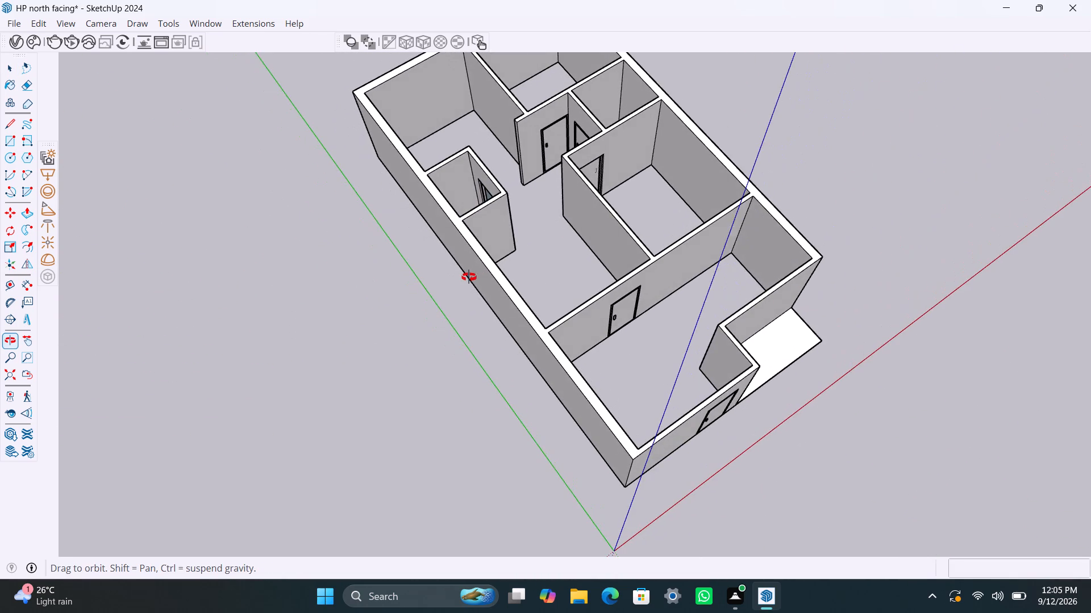
pyautogui.moveTo(469, 277); pyautogui.dragTo(778, 300, button='middle')
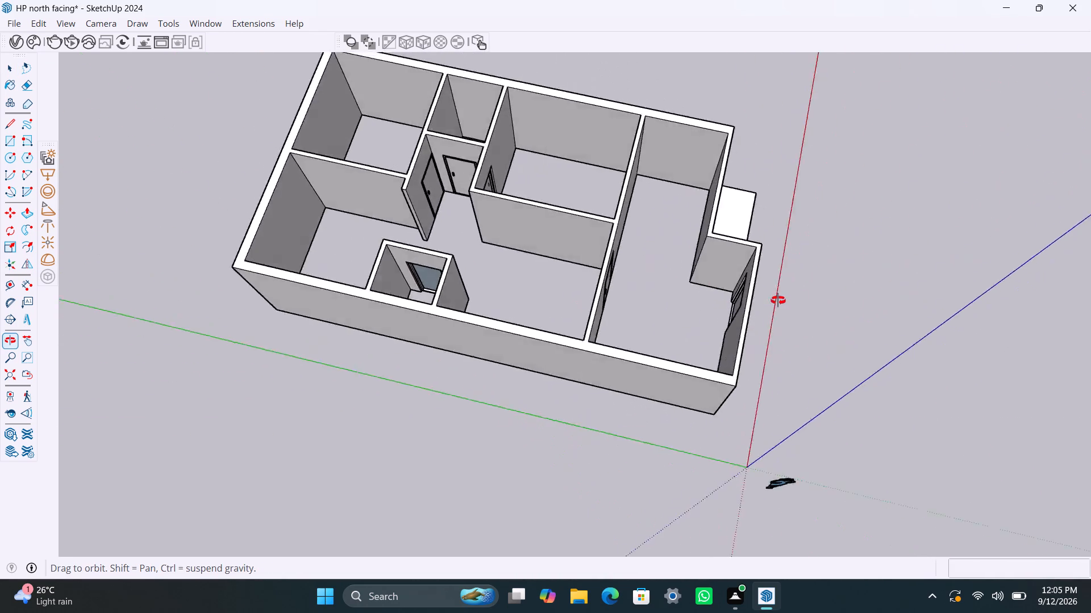
pyautogui.moveTo(778, 300); pyautogui.dragTo(764, 307, button='middle')
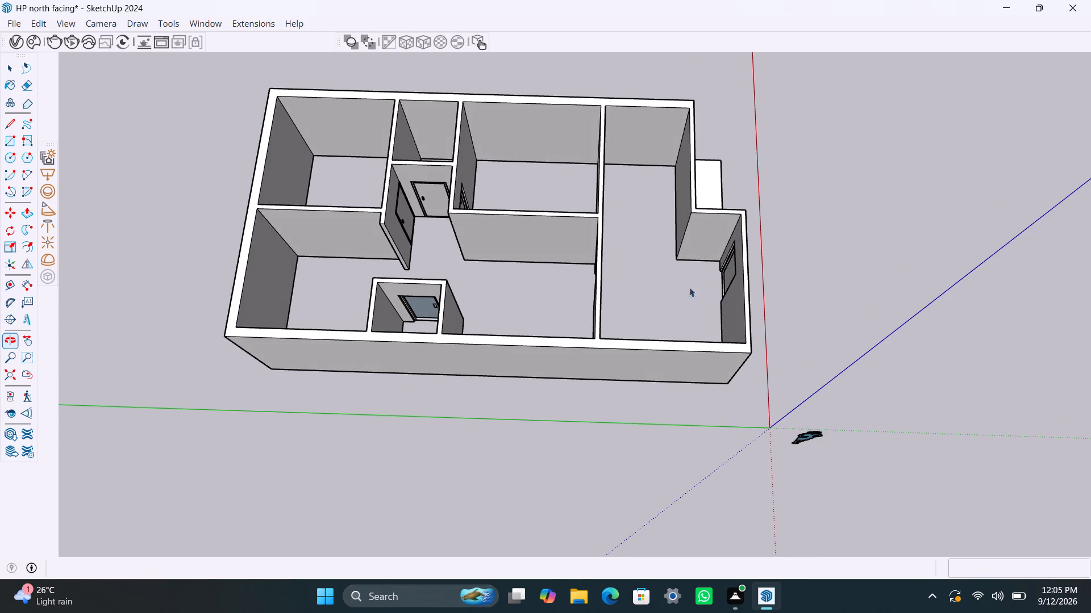
pyautogui.moveTo(519, 186); pyautogui.dragTo(525, 320, button='middle')
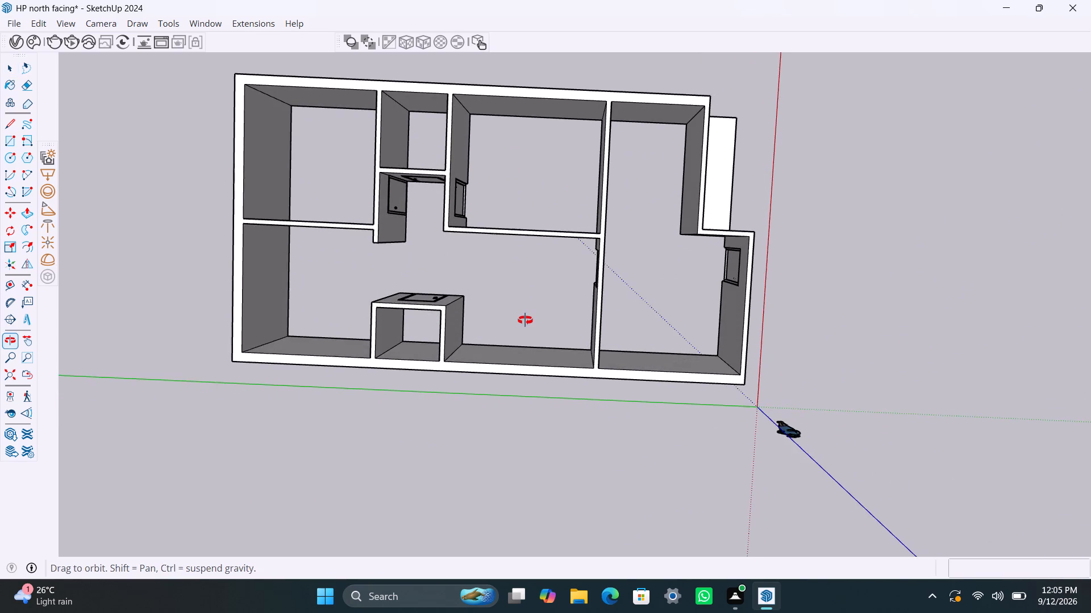
pyautogui.moveTo(525, 320); pyautogui.dragTo(477, 225, button='middle')
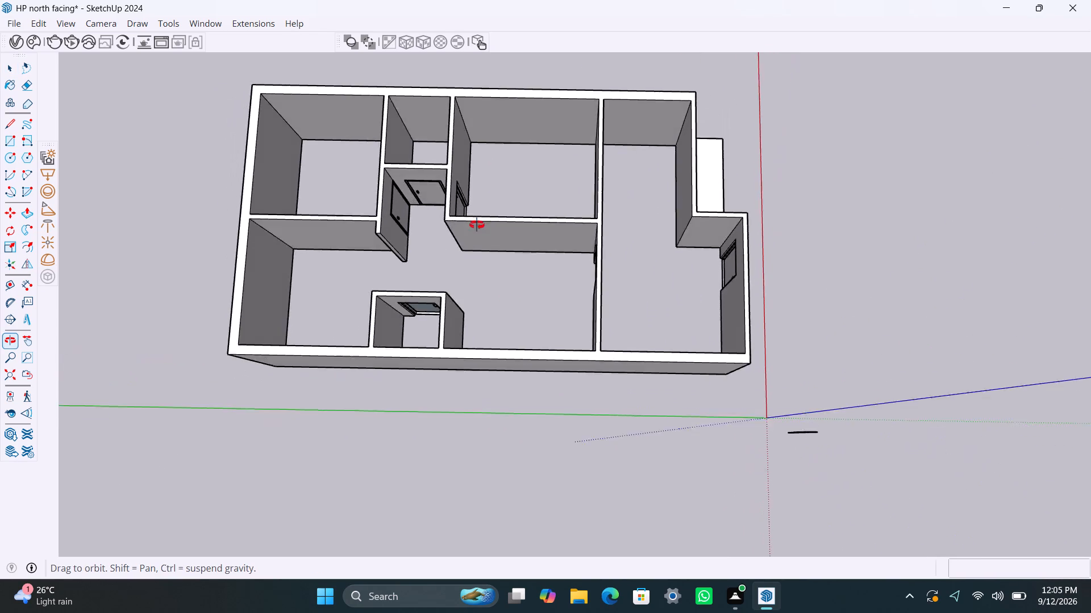
pyautogui.moveTo(477, 225); pyautogui.dragTo(513, 189, button='middle')
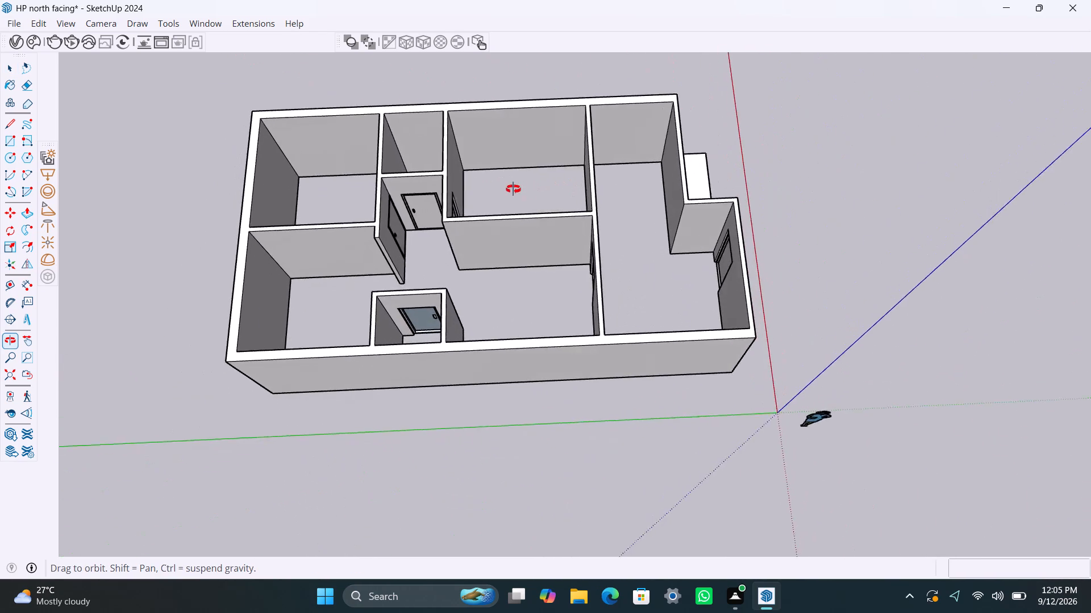
pyautogui.moveTo(513, 189); pyautogui.dragTo(722, 132, button='middle')
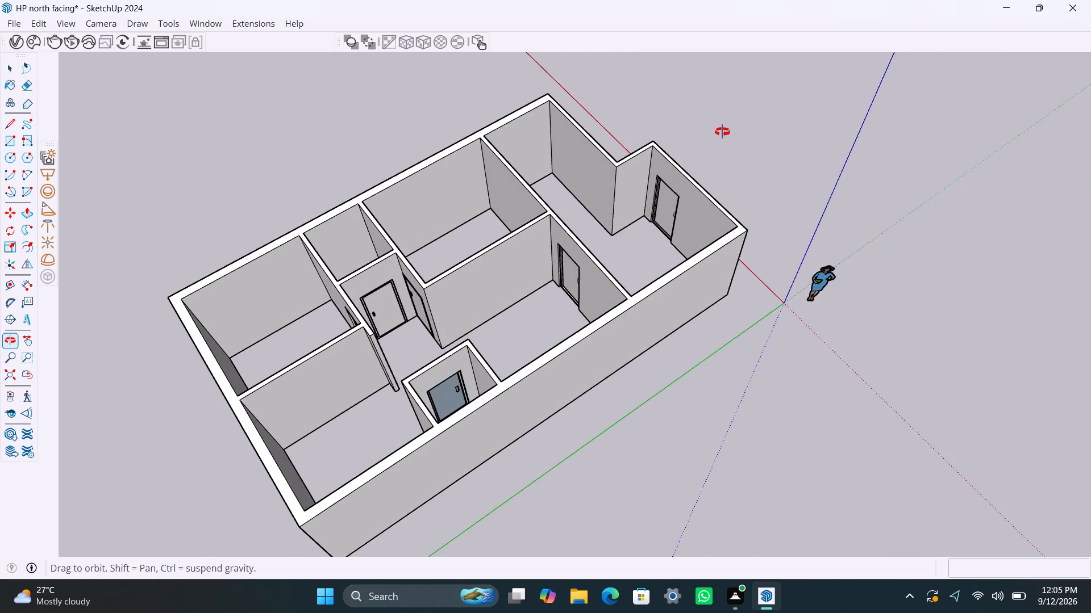
pyautogui.moveTo(722, 132); pyautogui.dragTo(593, 215, button='middle')
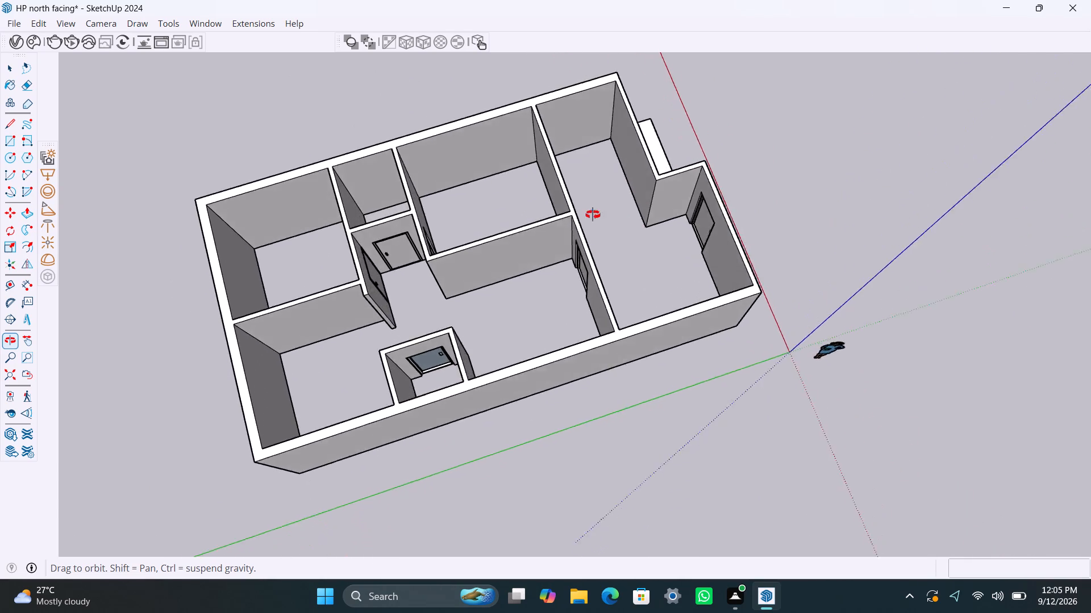
pyautogui.moveTo(593, 215); pyautogui.dragTo(457, 229, button='middle')
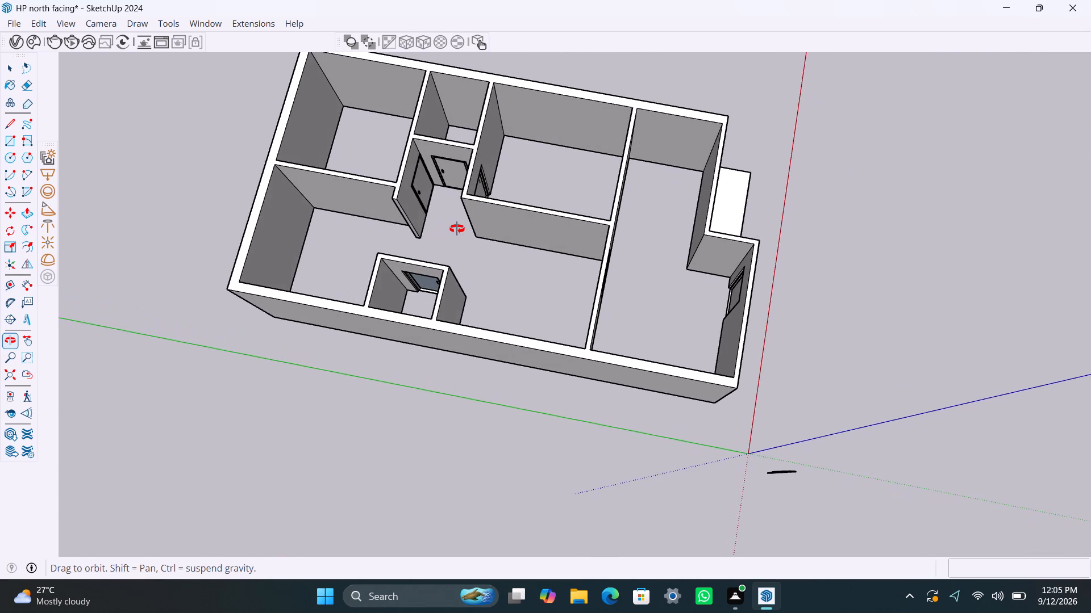
pyautogui.moveTo(457, 229); pyautogui.dragTo(458, 229, button='middle')
pyautogui.scroll(-3, 462, 191)
pyautogui.moveTo(593, 237); pyautogui.dragTo(658, 235, button='middle')
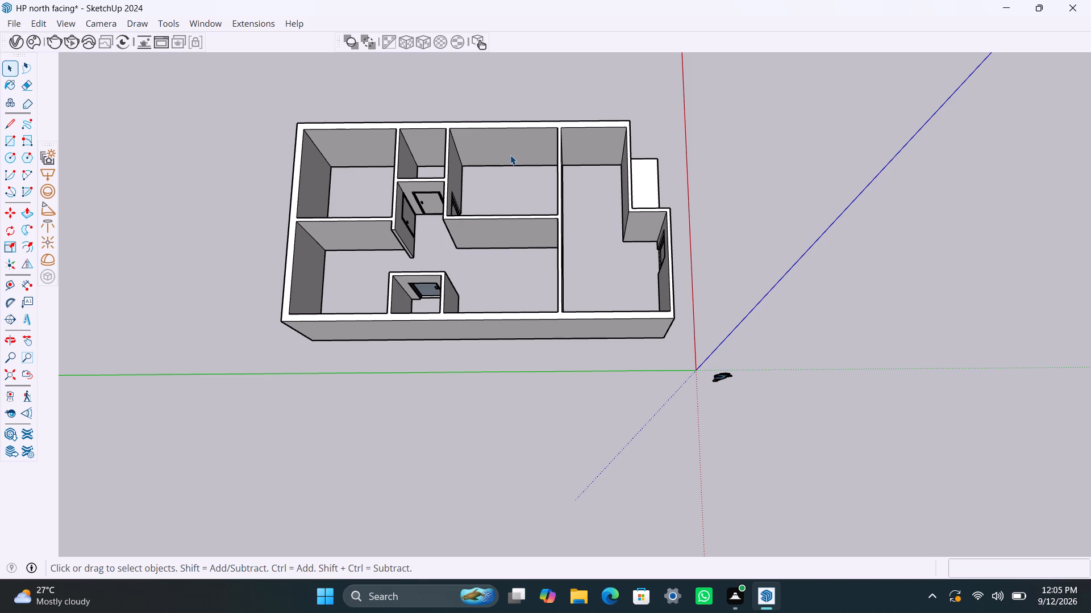
pyautogui.scroll(1, 495, 156)
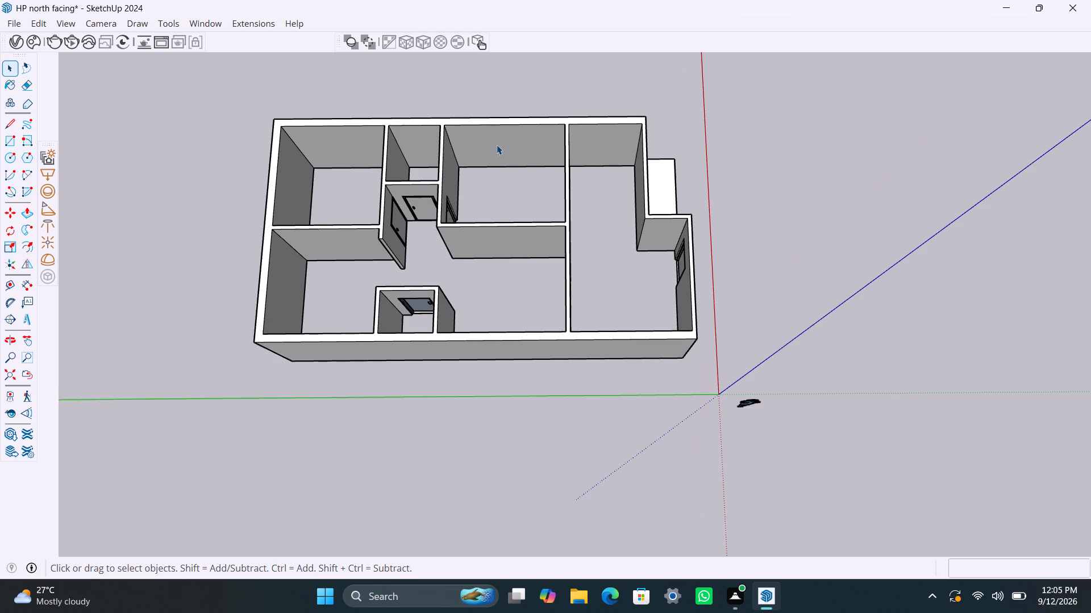
pyautogui.scroll(-1, 527, 234)
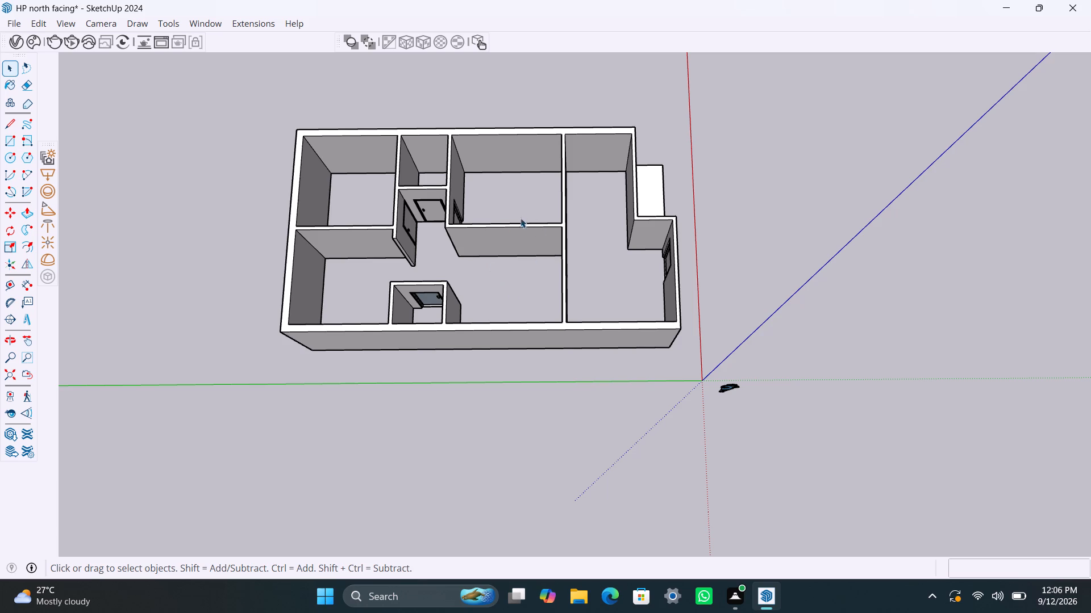
pyautogui.scroll(1, 479, 179)
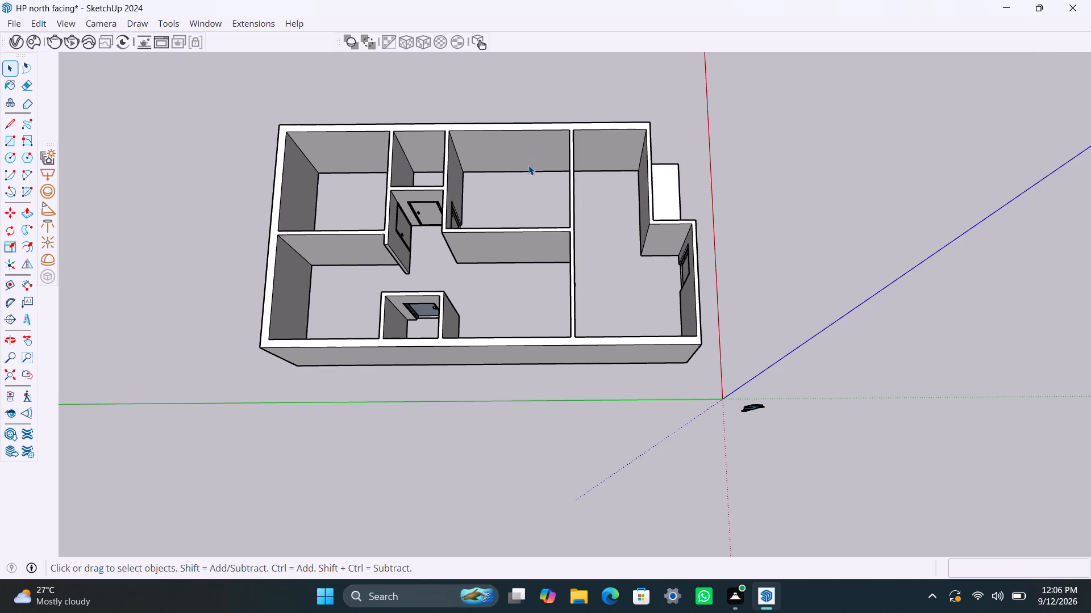
pyautogui.keyDown('shift'); pyautogui.moveTo(547, 175); pyautogui.dragTo(533, 234, button='middle'); pyautogui.keyUp('shift')
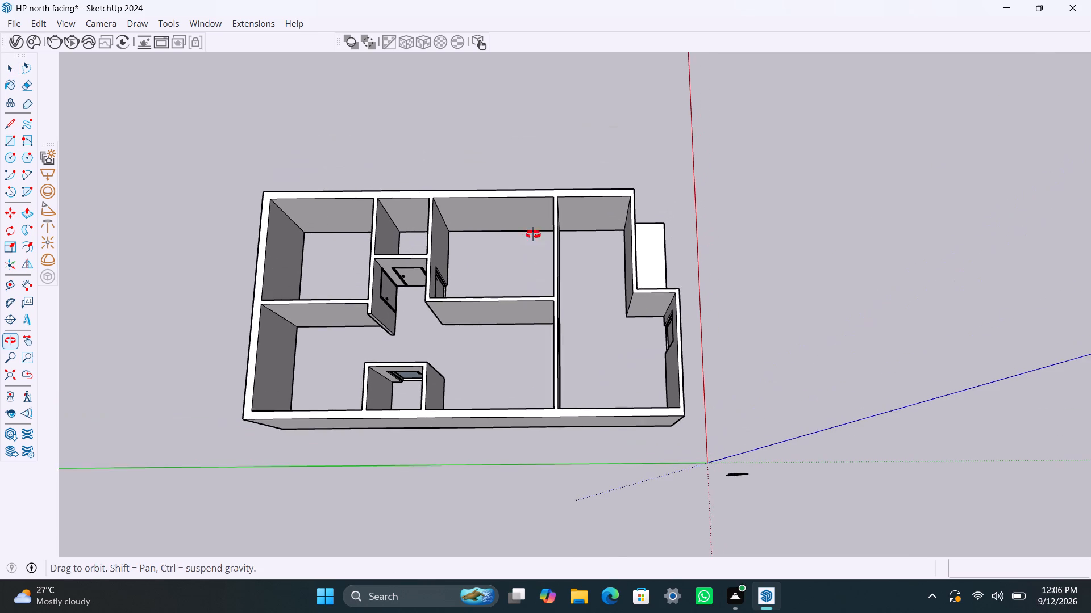
pyautogui.keyDown('shift'); pyautogui.moveTo(533, 234); pyautogui.dragTo(532, 235, button='middle'); pyautogui.keyUp('shift')
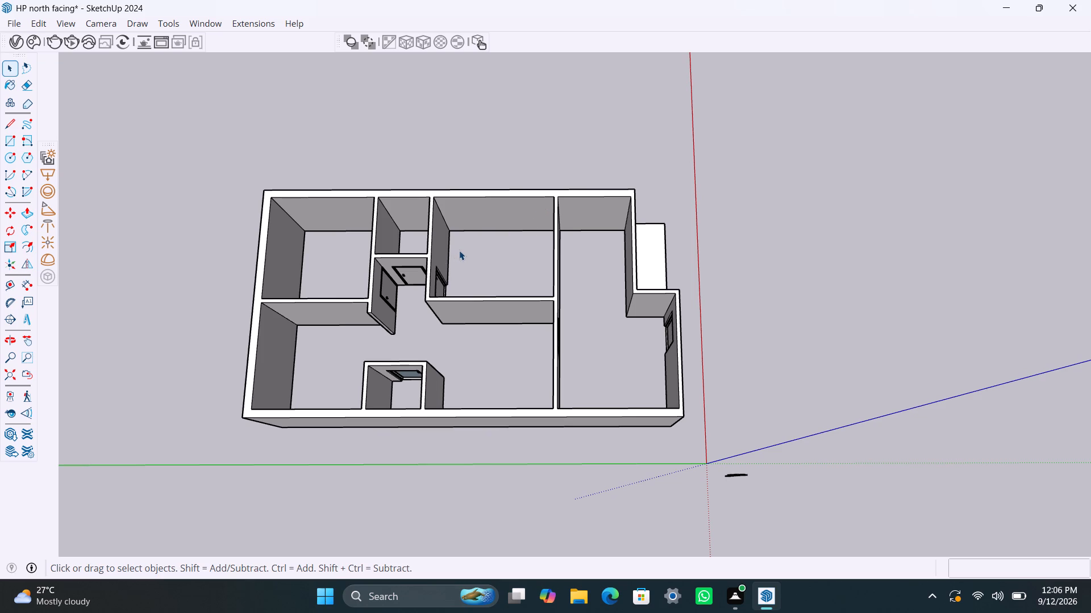
pyautogui.scroll(-1, 478, 288)
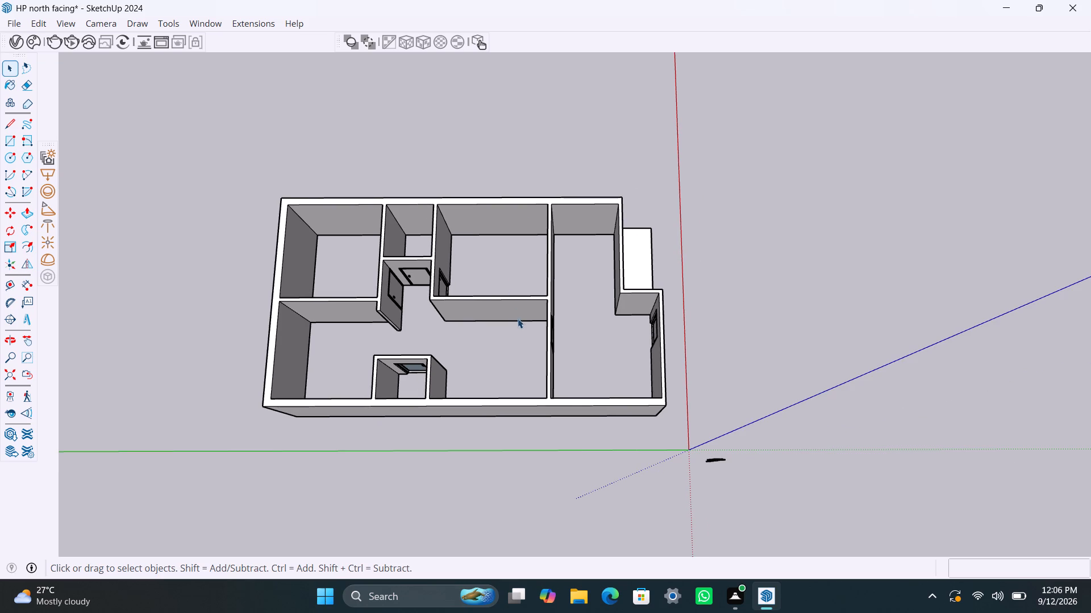
pyautogui.moveTo(518, 322); pyautogui.dragTo(495, 336, button='middle')
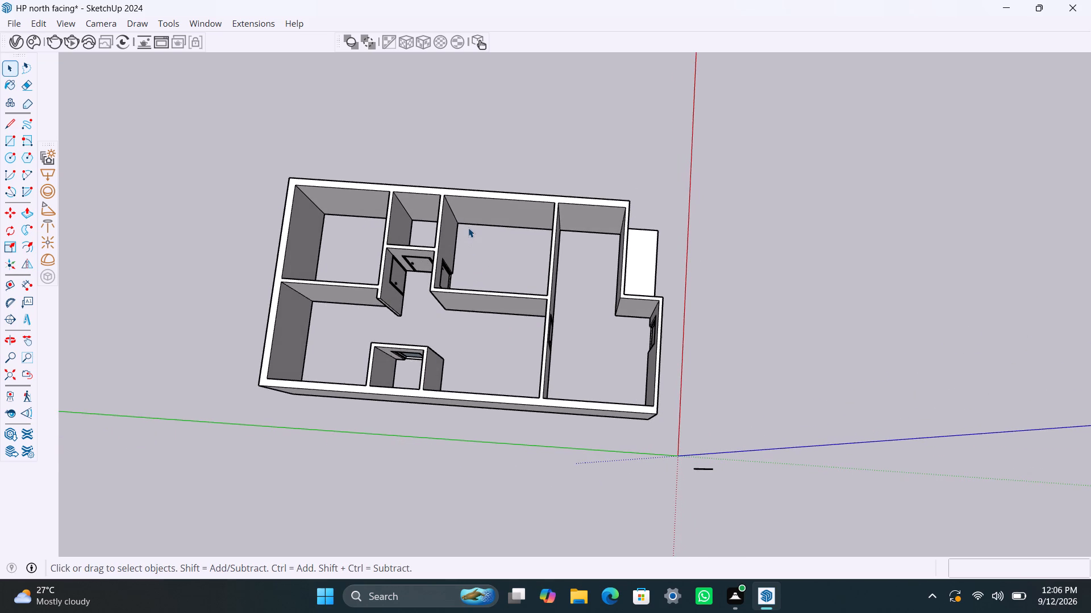
pyautogui.scroll(2, 468, 228)
pyautogui.moveTo(476, 228); pyautogui.dragTo(482, 229, button='middle')
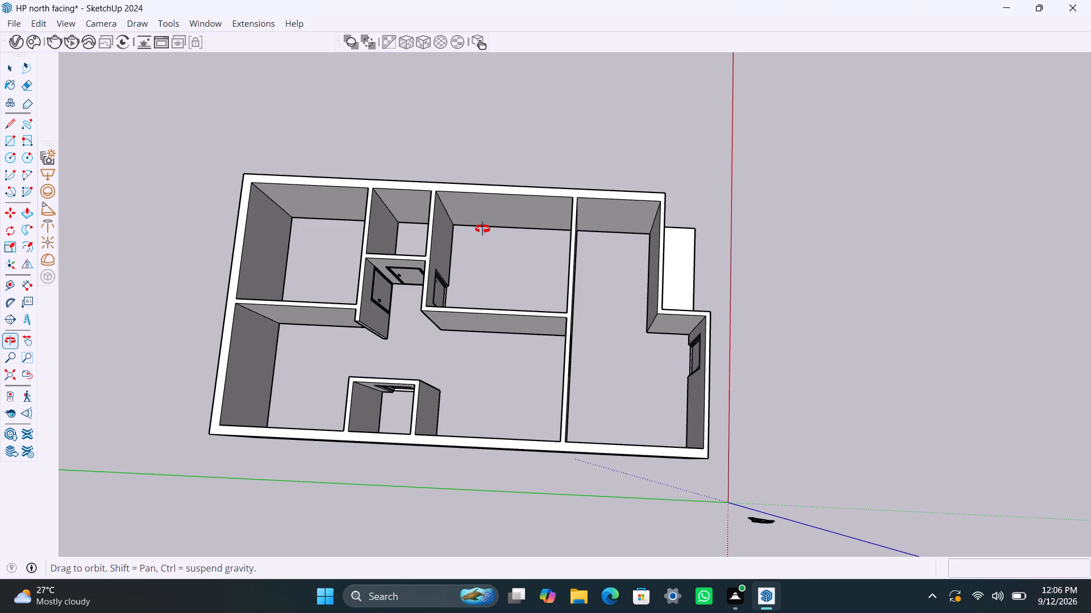
pyautogui.moveTo(482, 229); pyautogui.dragTo(480, 219, button='middle')
pyautogui.scroll(1, 581, 344)
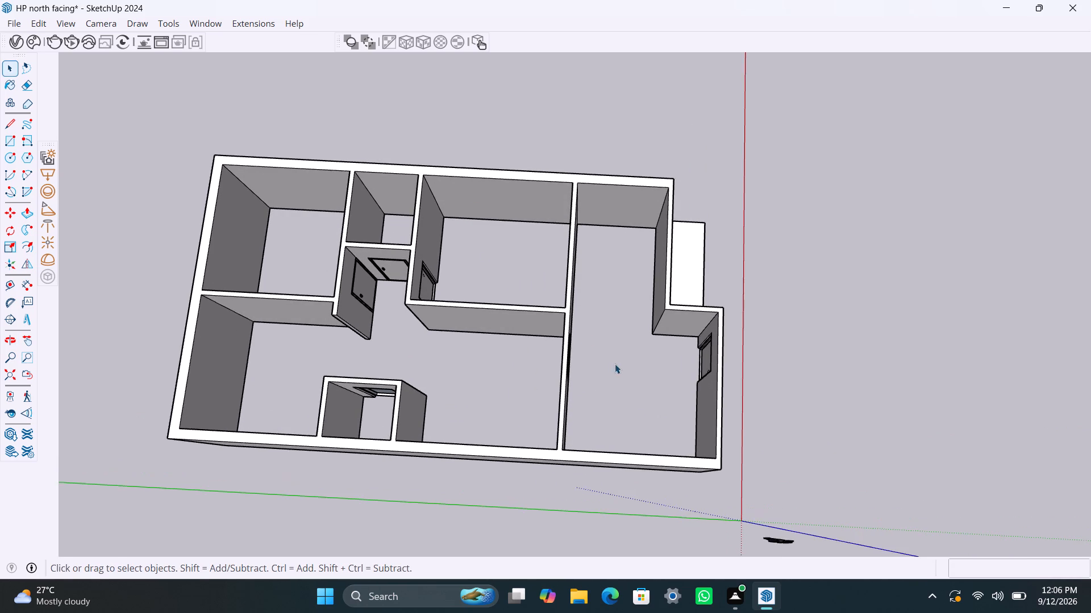
pyautogui.moveTo(630, 363); pyautogui.dragTo(642, 351, button='middle')
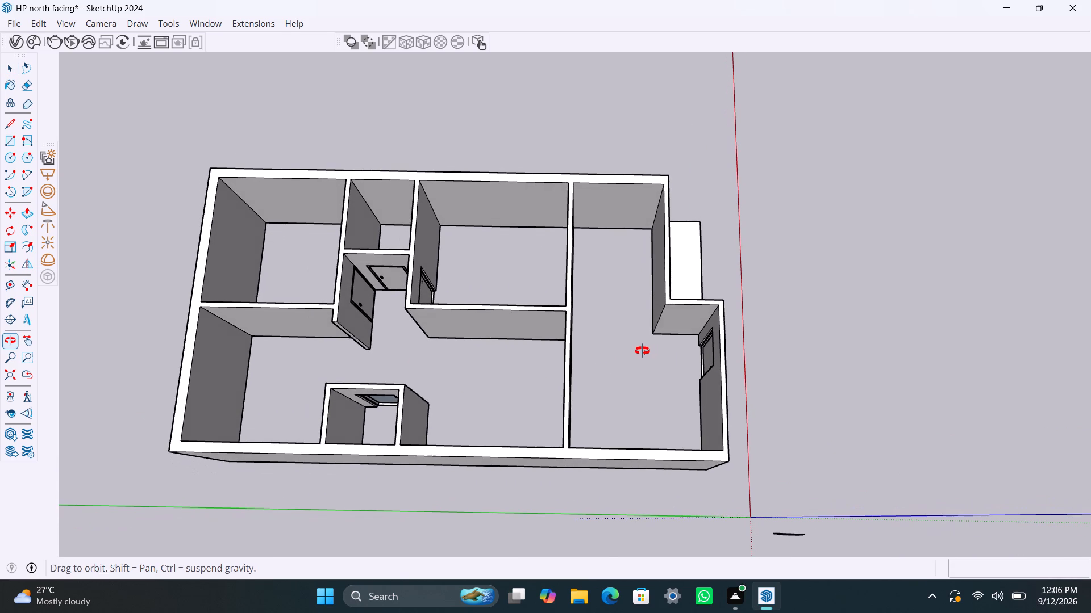
pyautogui.moveTo(642, 351); pyautogui.dragTo(647, 346, button='middle')
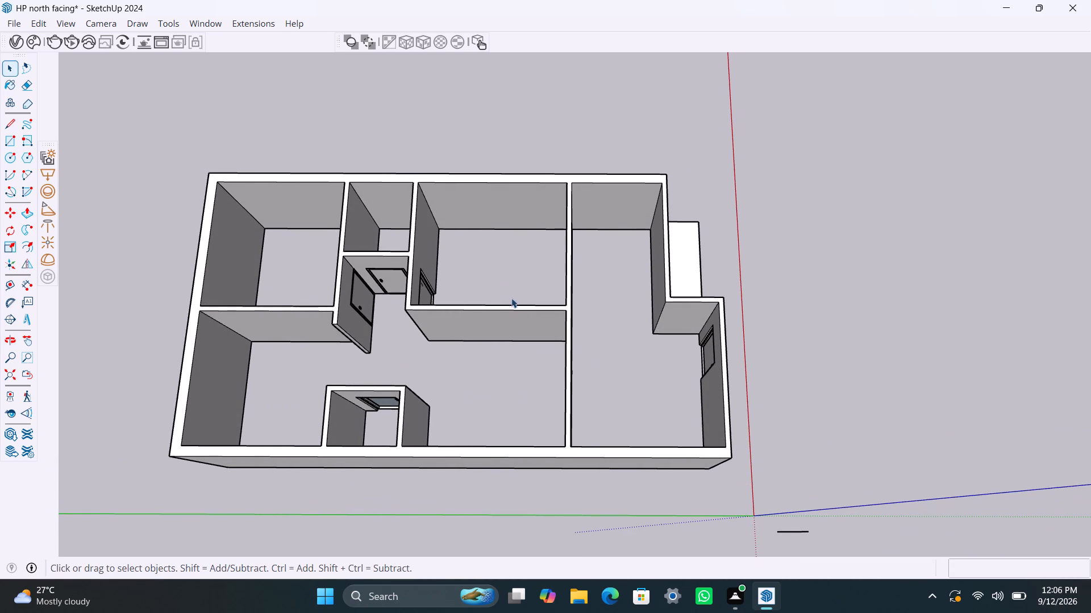
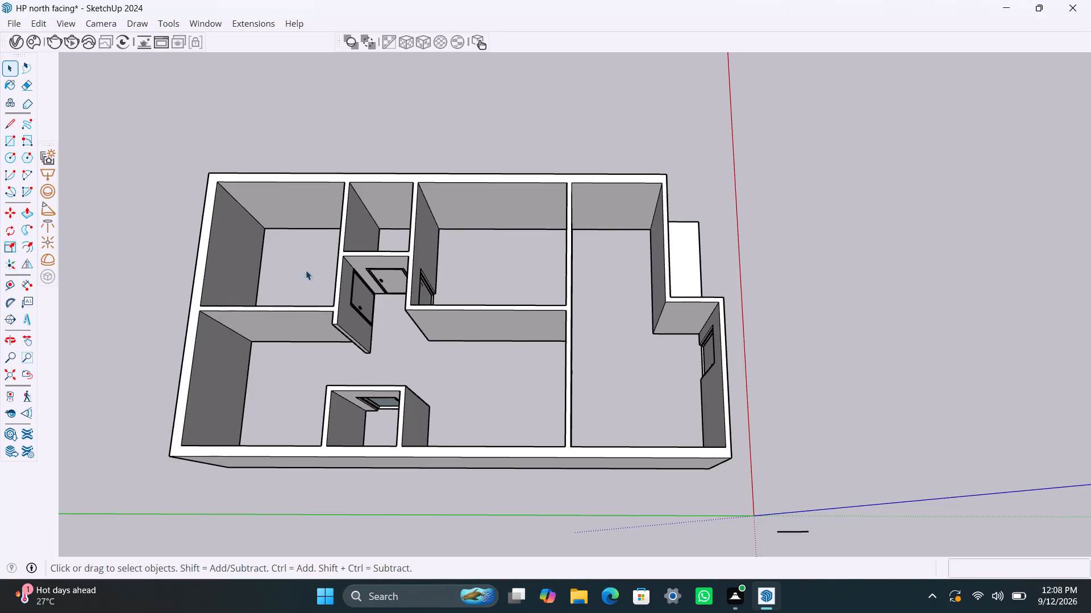
# Copy the top edge of the free-standing passage wall's end face 3' straight down to divide that face.
pyautogui.scroll(-4, 407, 345)
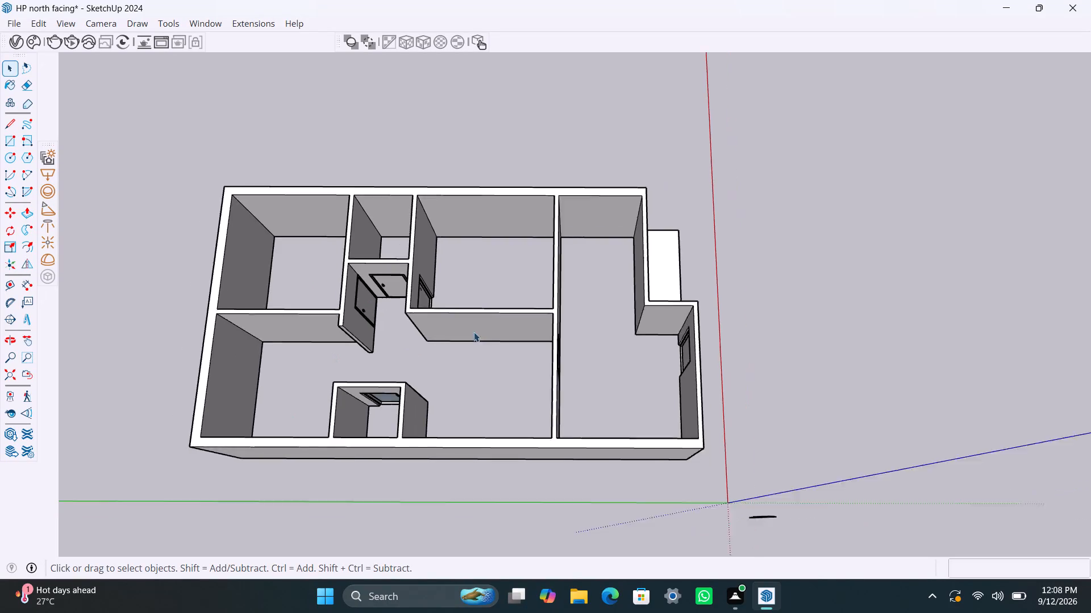
pyautogui.scroll(1, 455, 393)
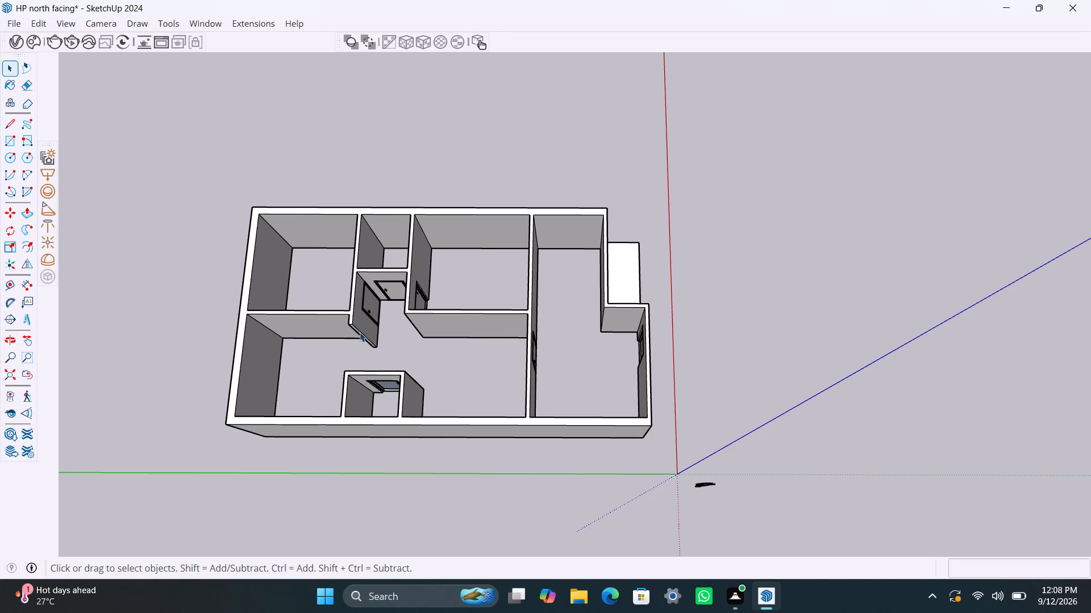
pyautogui.scroll(1, 368, 343)
pyautogui.moveTo(471, 355); pyautogui.dragTo(36, 328, button='middle')
pyautogui.scroll(1, 473, 153)
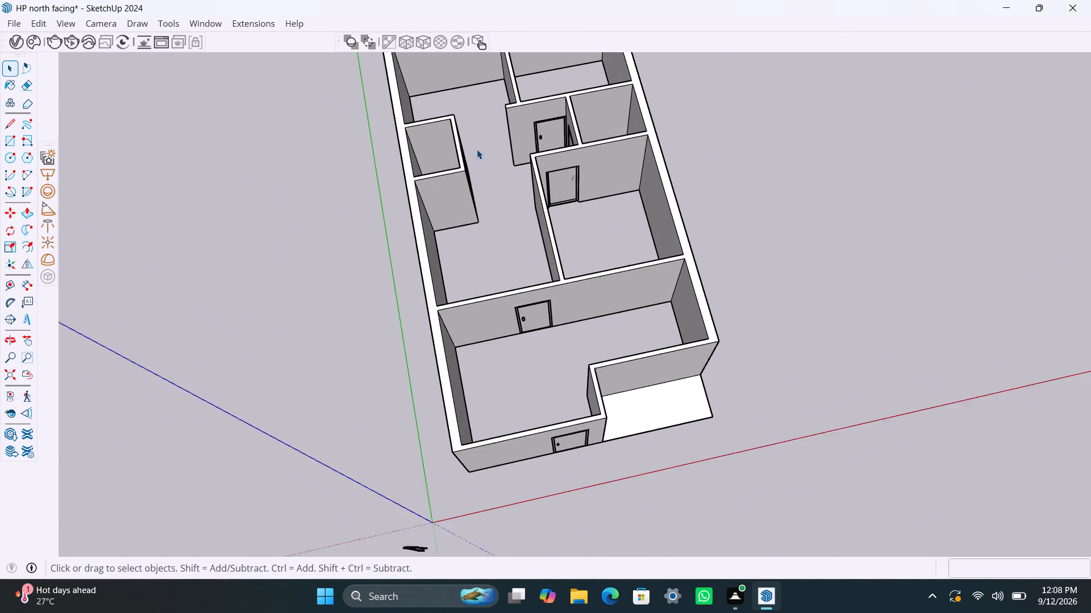
pyautogui.scroll(2, 477, 149)
pyautogui.moveTo(553, 141); pyautogui.dragTo(325, 162, button='middle')
pyautogui.scroll(1, 626, 93)
pyautogui.moveTo(636, 144); pyautogui.dragTo(648, 154, button='middle')
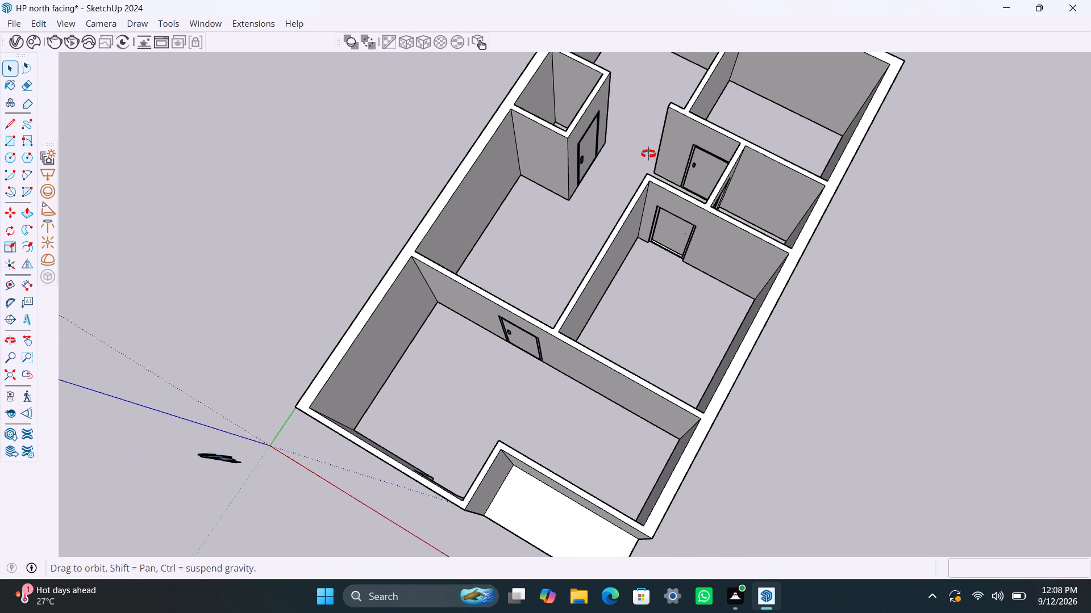
pyautogui.moveTo(648, 154); pyautogui.dragTo(1008, 113, button='middle')
pyautogui.scroll(3, 447, 154)
pyautogui.moveTo(502, 142); pyautogui.dragTo(721, 131, button='middle')
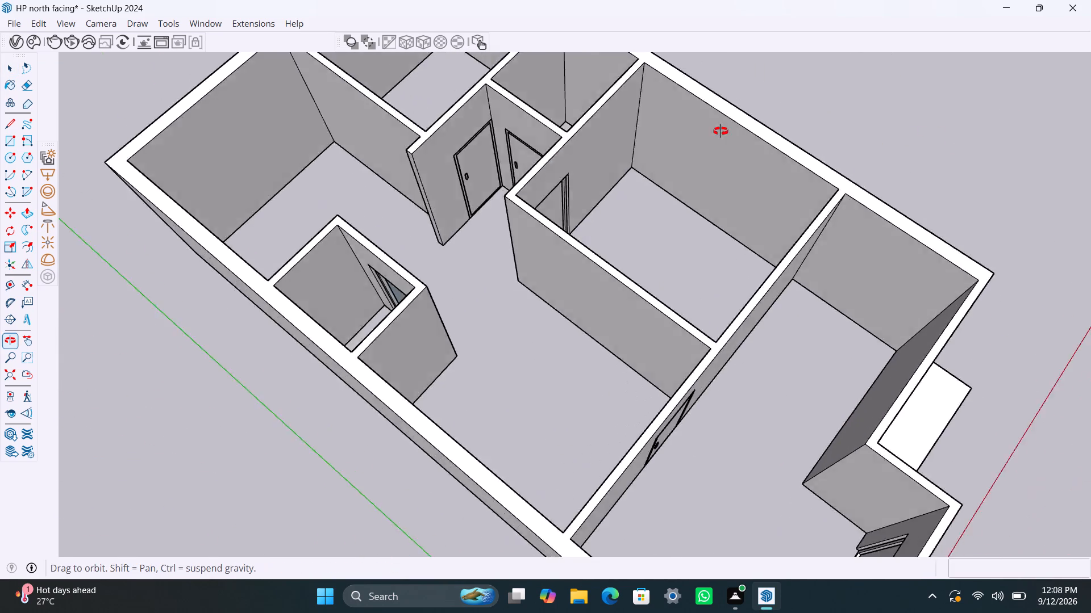
pyautogui.moveTo(721, 131); pyautogui.dragTo(757, 119, button='middle')
pyautogui.scroll(6, 363, 237)
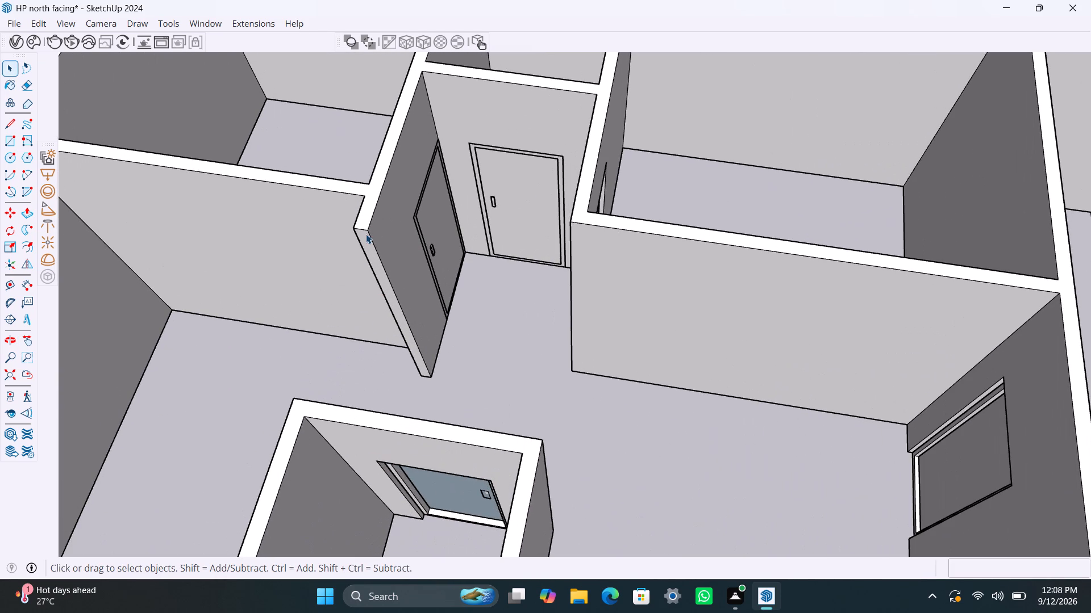
pyautogui.click(361, 228)
pyautogui.tripleClick(361, 228)
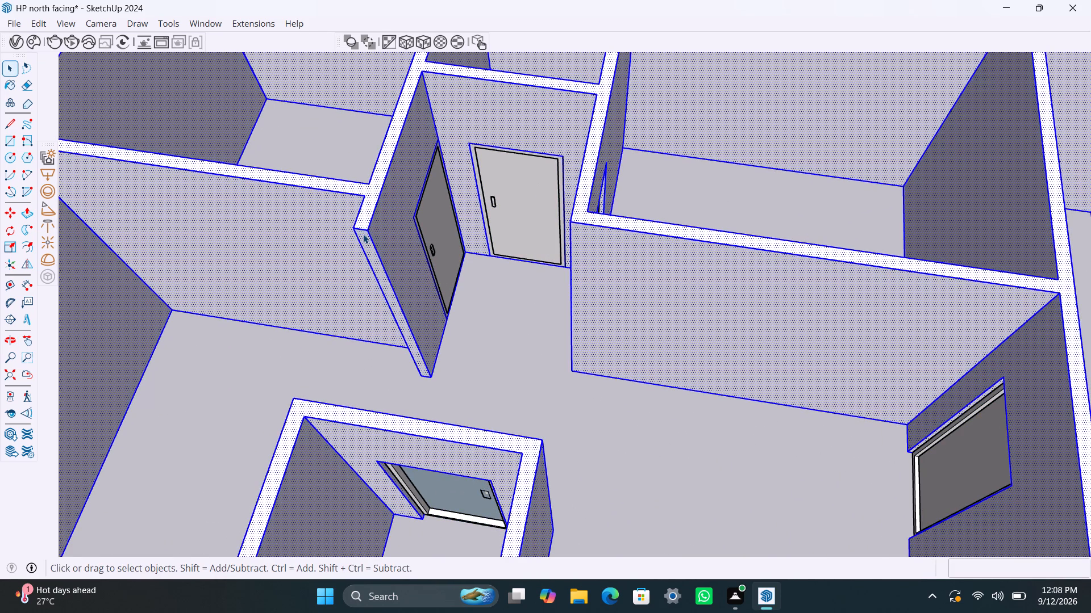
pyautogui.click(363, 230)
pyautogui.scroll(3, 364, 229)
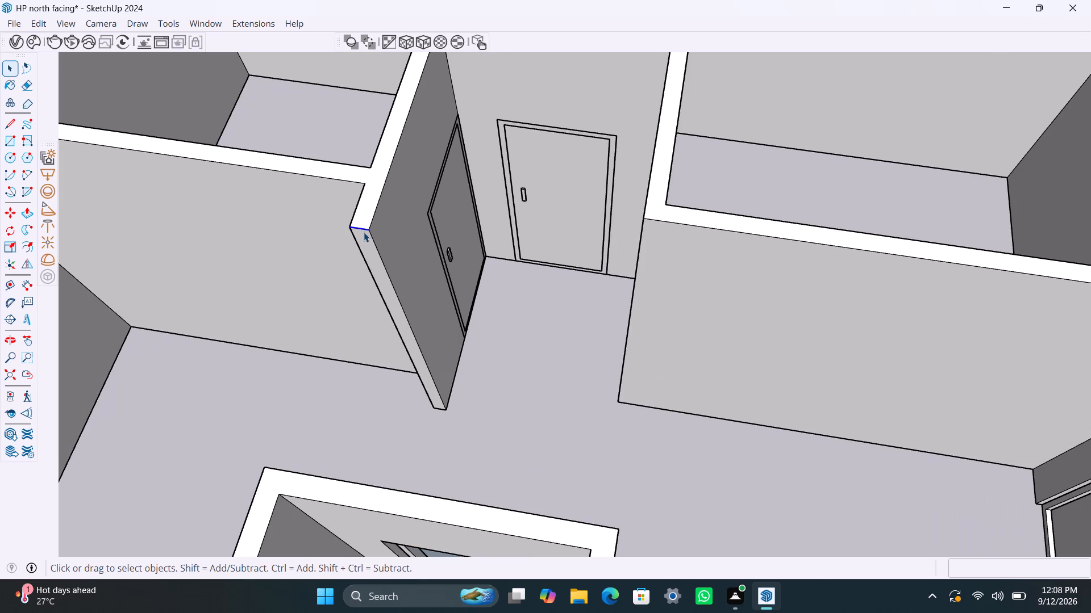
pyautogui.press('m')
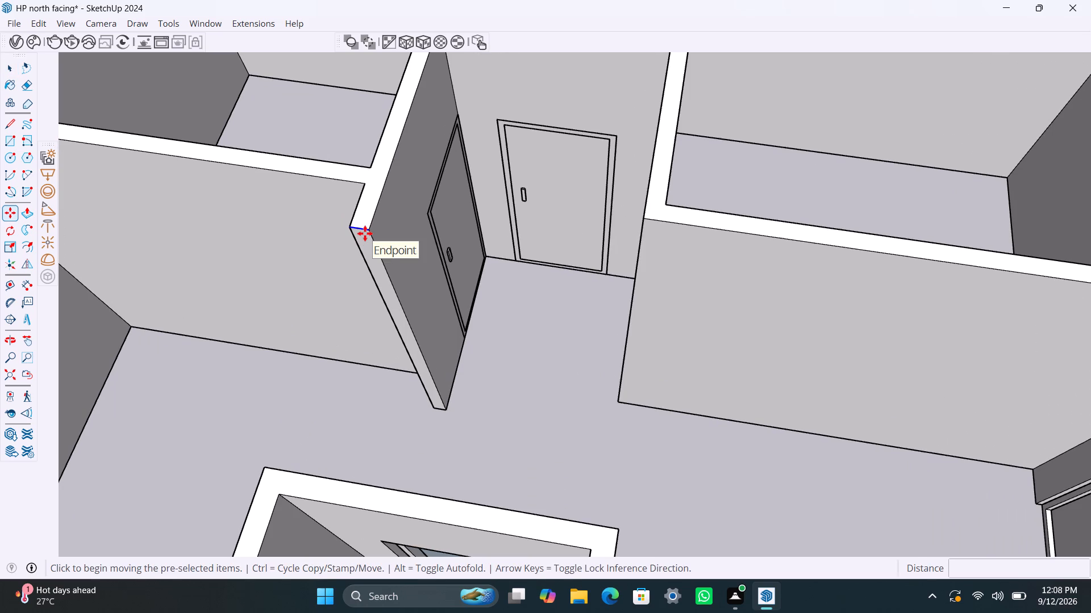
pyautogui.click(371, 230)
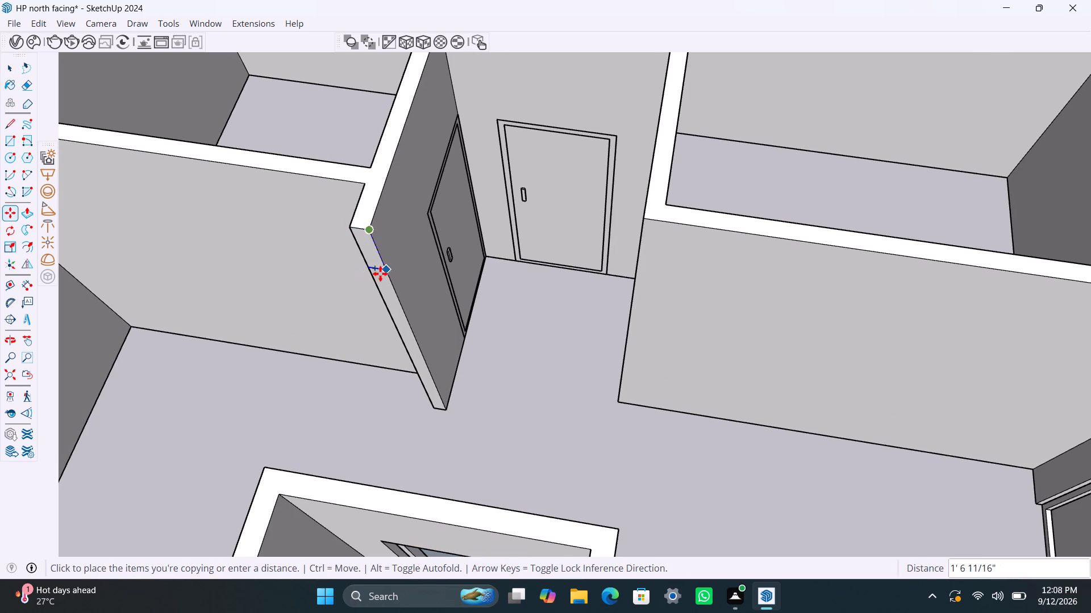
pyautogui.write("3'")
pyautogui.press('Return')
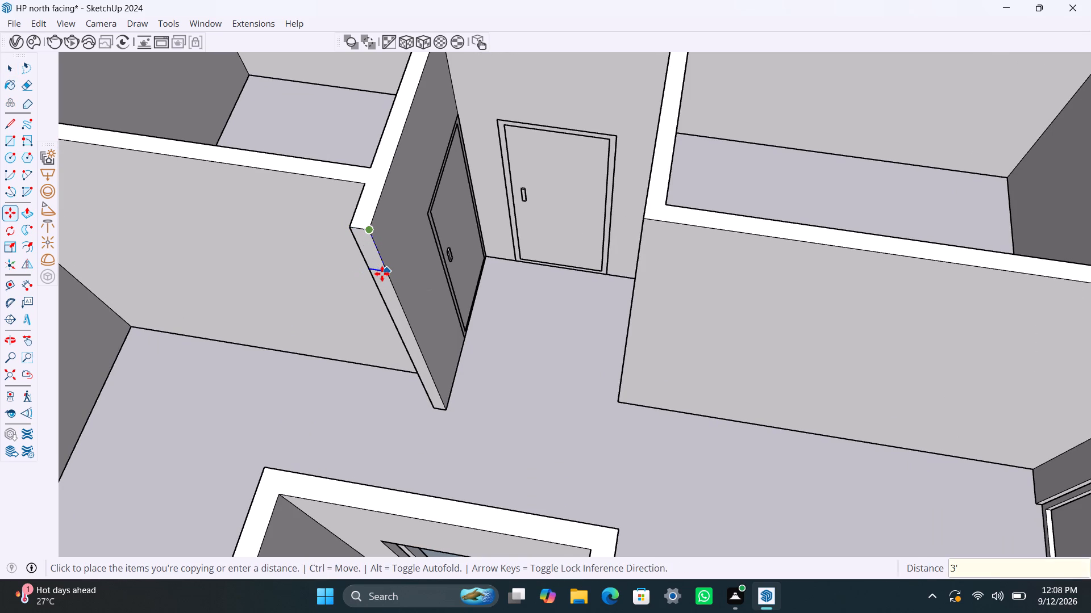
pyautogui.press('space')
# Push/Pull the end face's upper part 4' 7 1/2" across to the small enclosed room's wall, forming a lintel, and save the model.
pyautogui.click(382, 274)
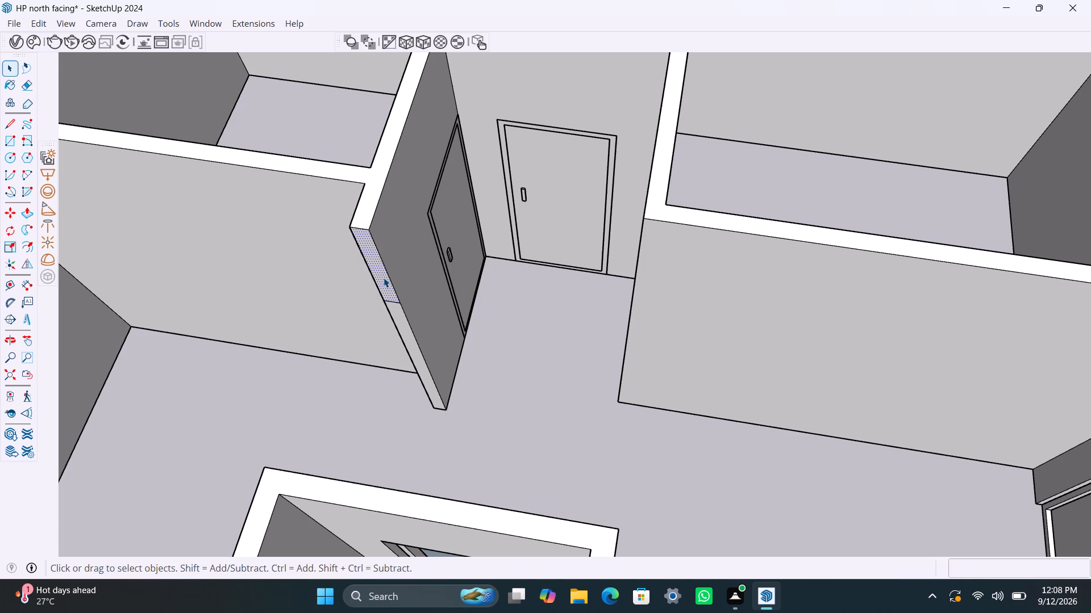
pyautogui.press('p')
pyautogui.moveTo(384, 278); pyautogui.dragTo(310, 513)
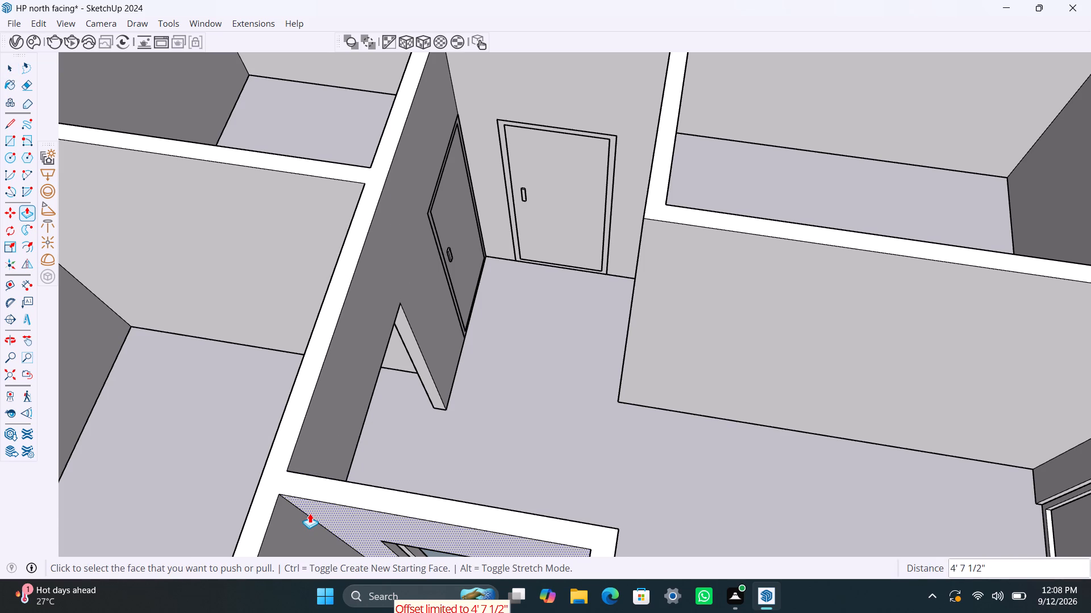
pyautogui.hotkey('ctrl', 's')
# Inspect the new lintel and the passage opening beneath it, along with the neighbouring doors, from the entrance side.
pyautogui.scroll(-8, 406, 435)
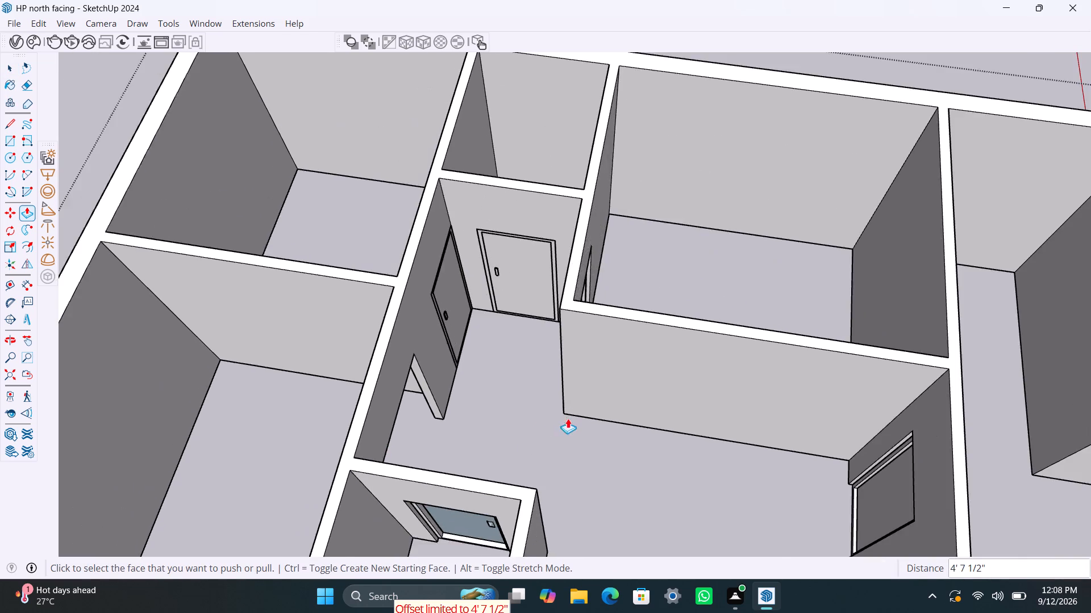
pyautogui.scroll(-2, 568, 418)
pyautogui.moveTo(636, 440); pyautogui.dragTo(77, 447, button='middle')
pyautogui.scroll(5, 398, 195)
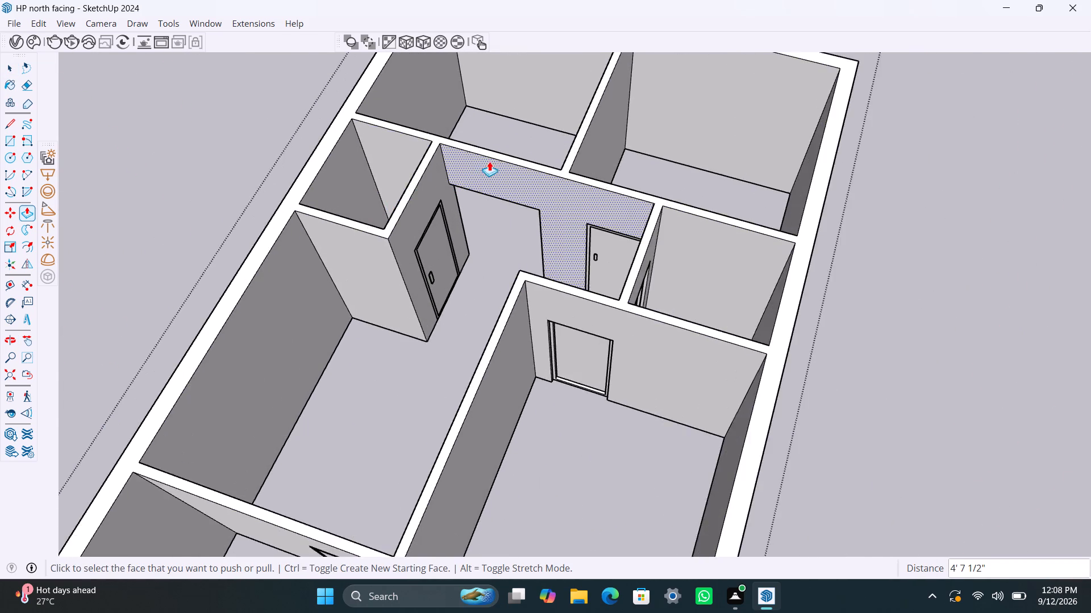
pyautogui.scroll(1, 489, 161)
pyautogui.scroll(-2, 488, 232)
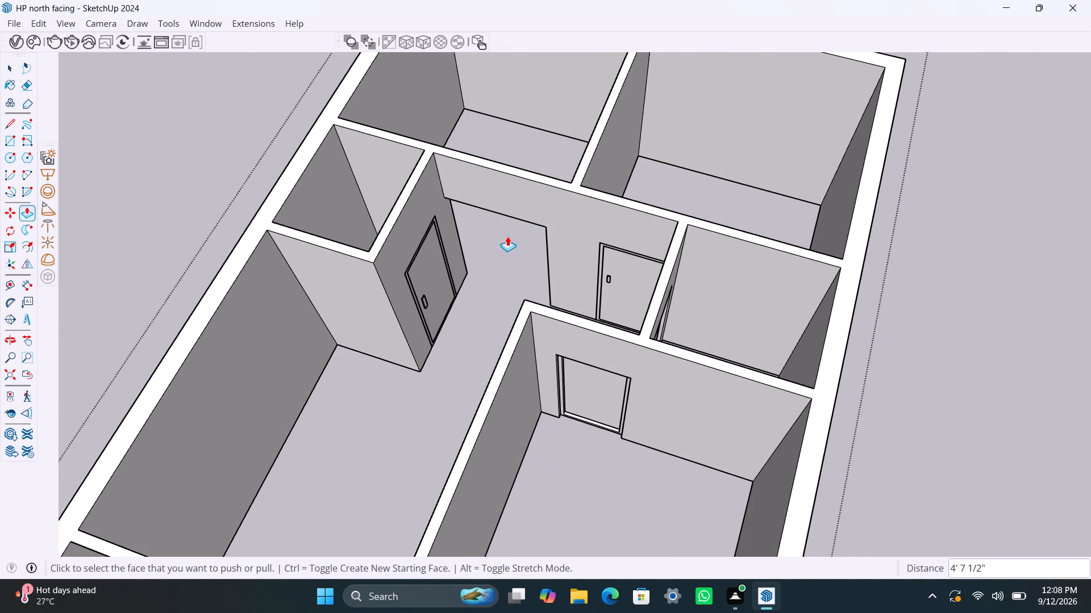
pyautogui.scroll(-2, 505, 239)
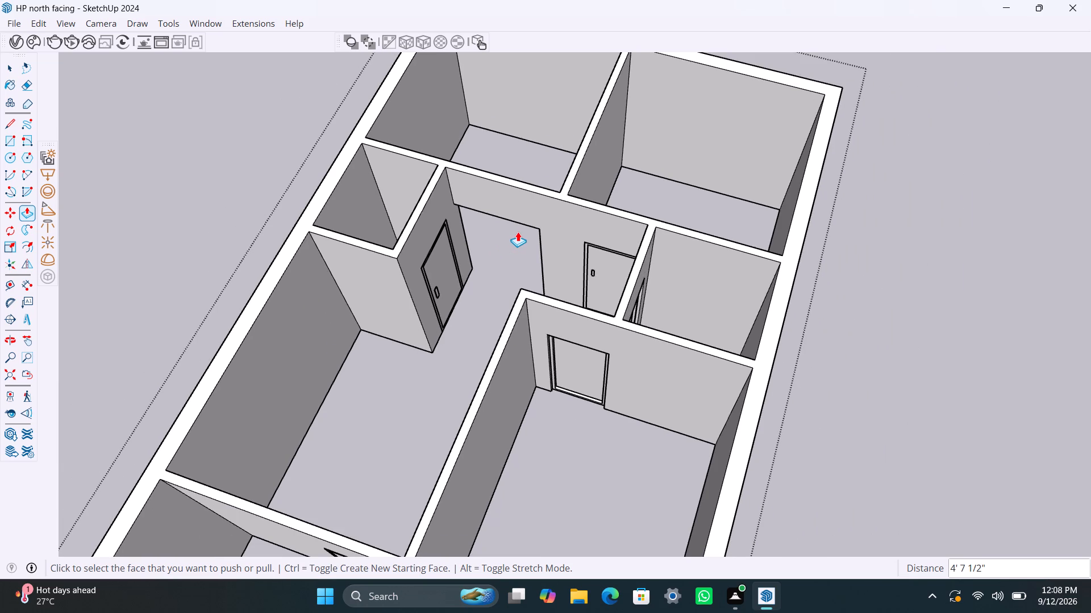
pyautogui.press('space')
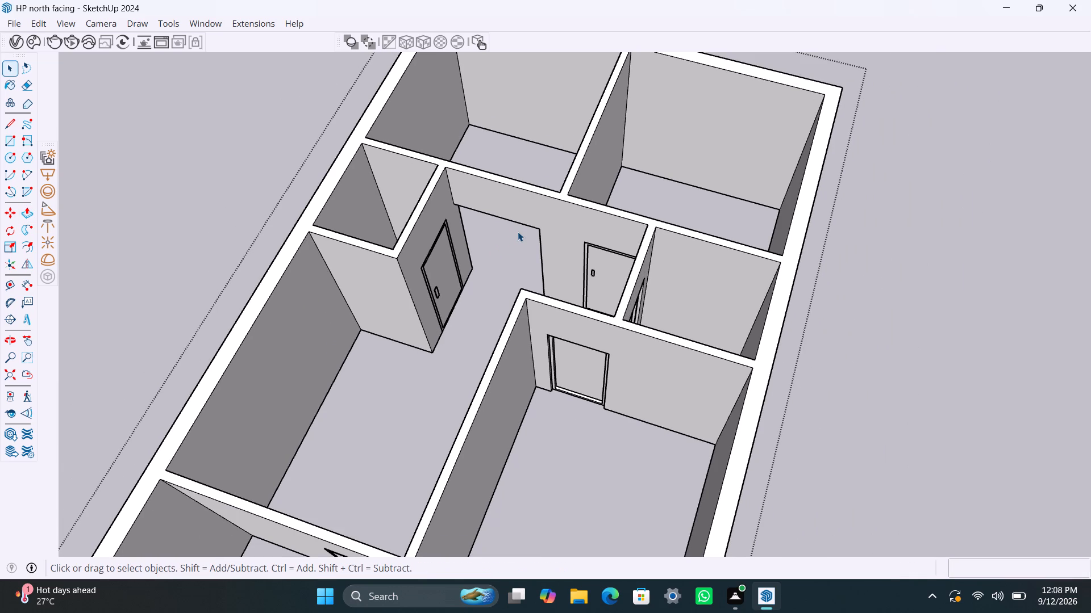
pyautogui.scroll(-5, 491, 314)
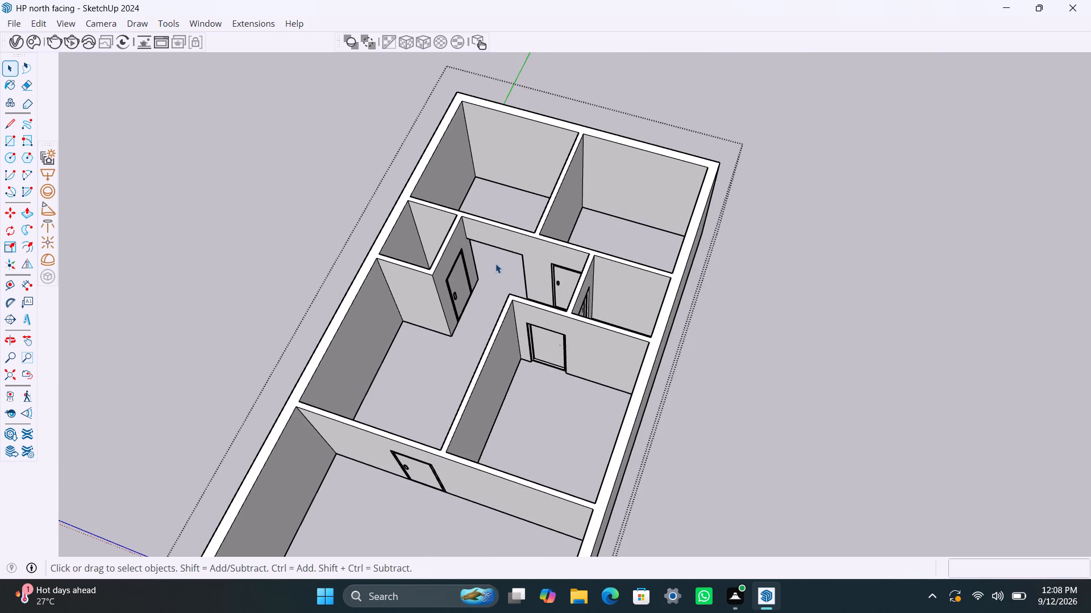
pyautogui.scroll(-5, 504, 263)
pyautogui.scroll(5, 506, 268)
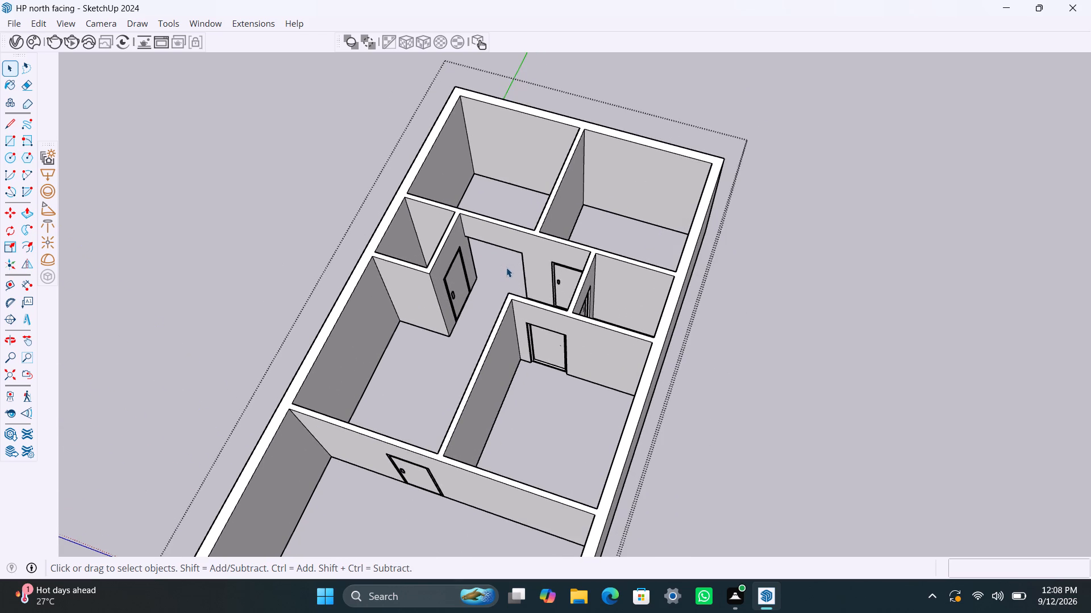
# Examine the whole house layout from above, checking the two rear rooms, passage opening, partitions, and doors.
pyautogui.moveTo(586, 334); pyautogui.dragTo(652, 261, button='middle')
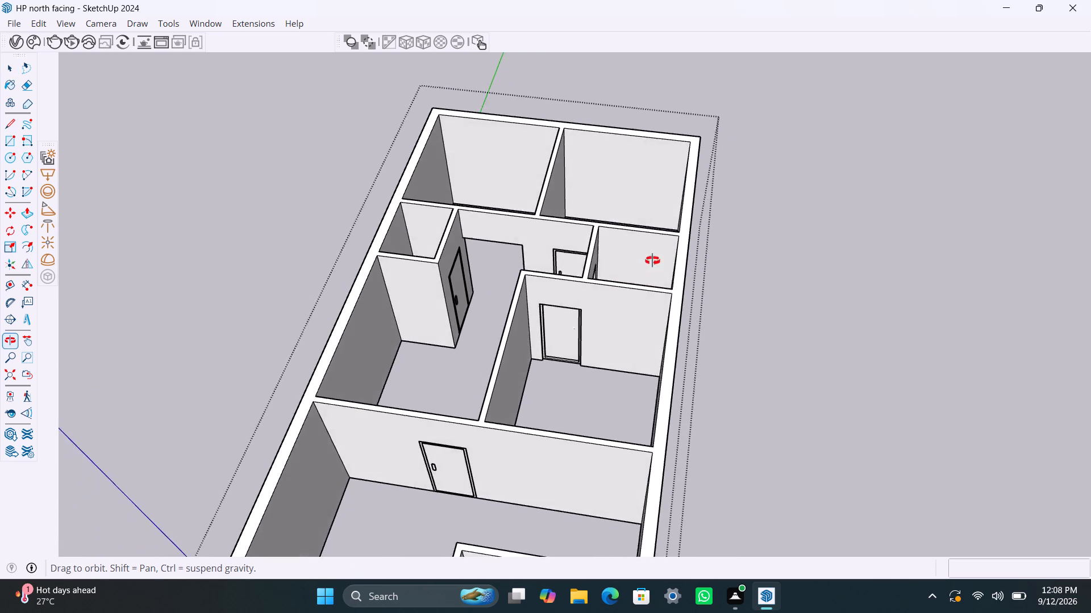
pyautogui.moveTo(652, 261); pyautogui.dragTo(659, 255, button='middle')
pyautogui.scroll(-7, 518, 279)
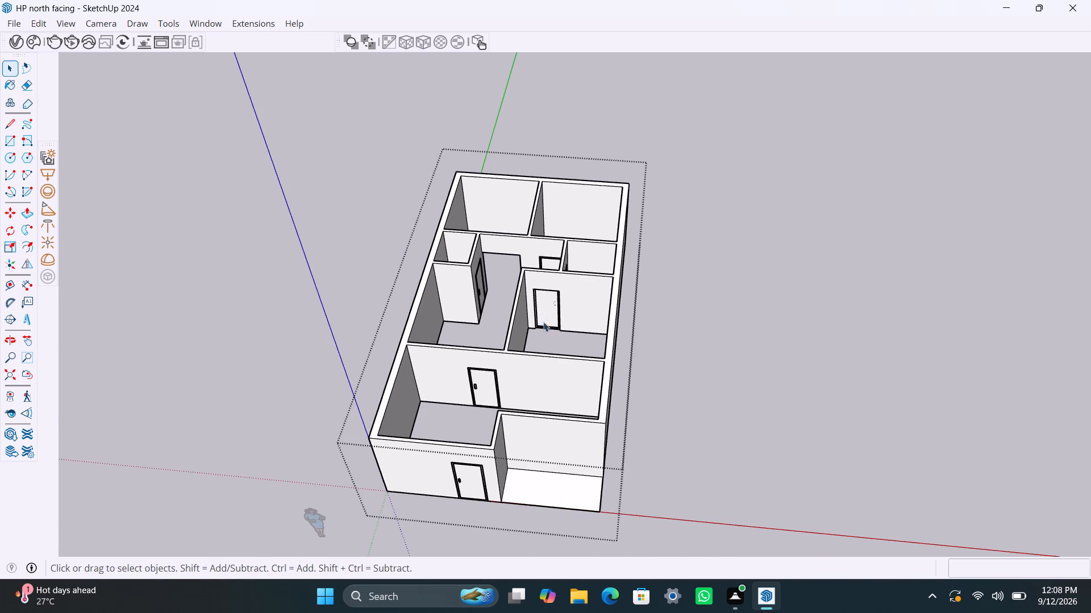
pyautogui.moveTo(547, 326); pyautogui.dragTo(561, 329, button='middle')
pyautogui.scroll(2, 531, 241)
pyautogui.moveTo(502, 284); pyautogui.dragTo(508, 316, button='middle')
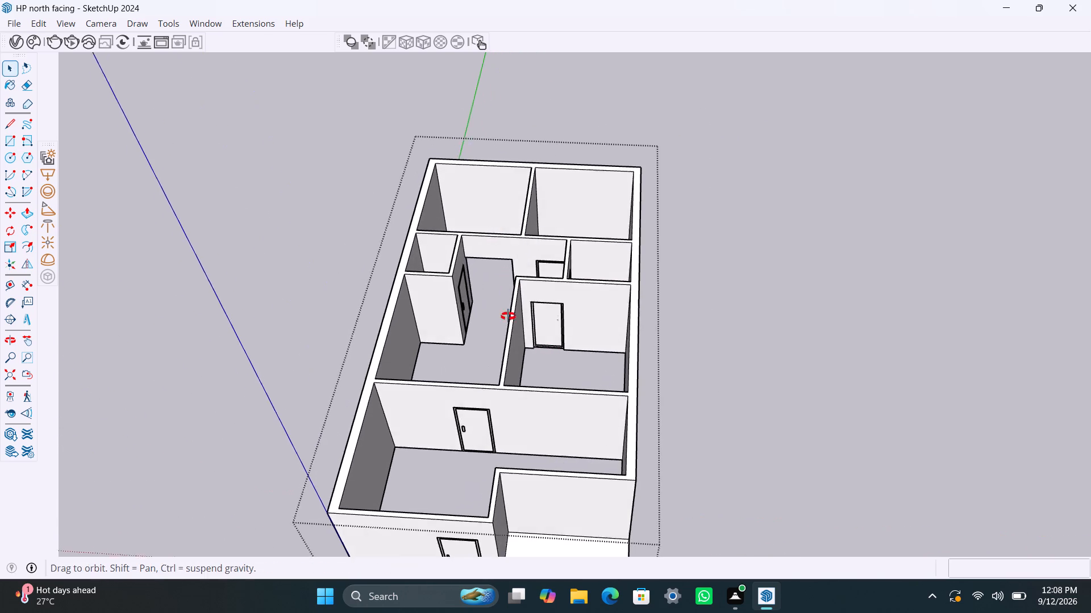
pyautogui.moveTo(508, 316); pyautogui.dragTo(515, 390, button='middle')
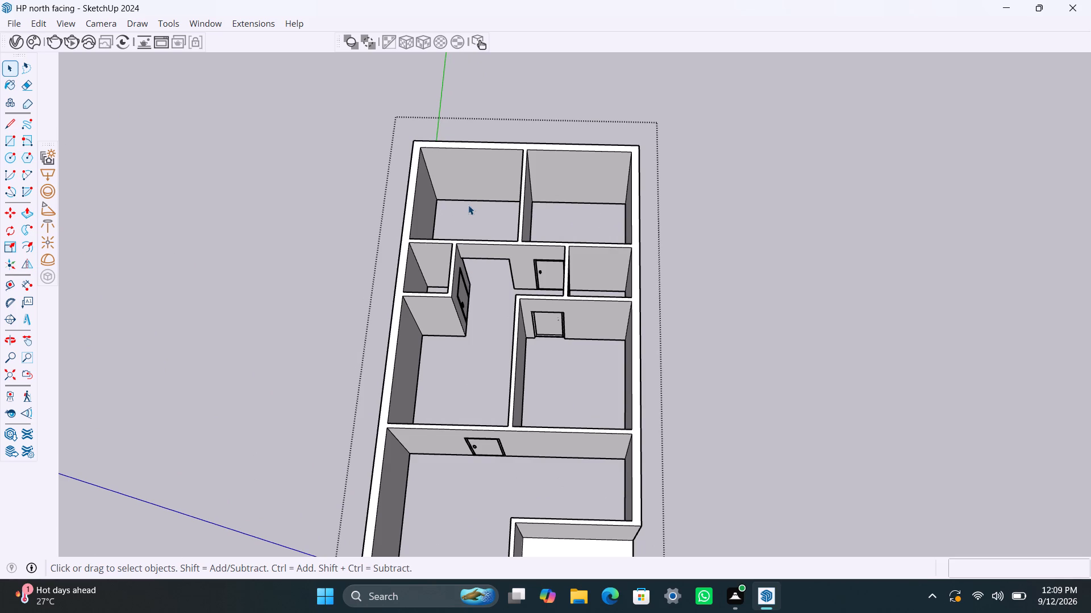
pyautogui.scroll(-3, 442, 303)
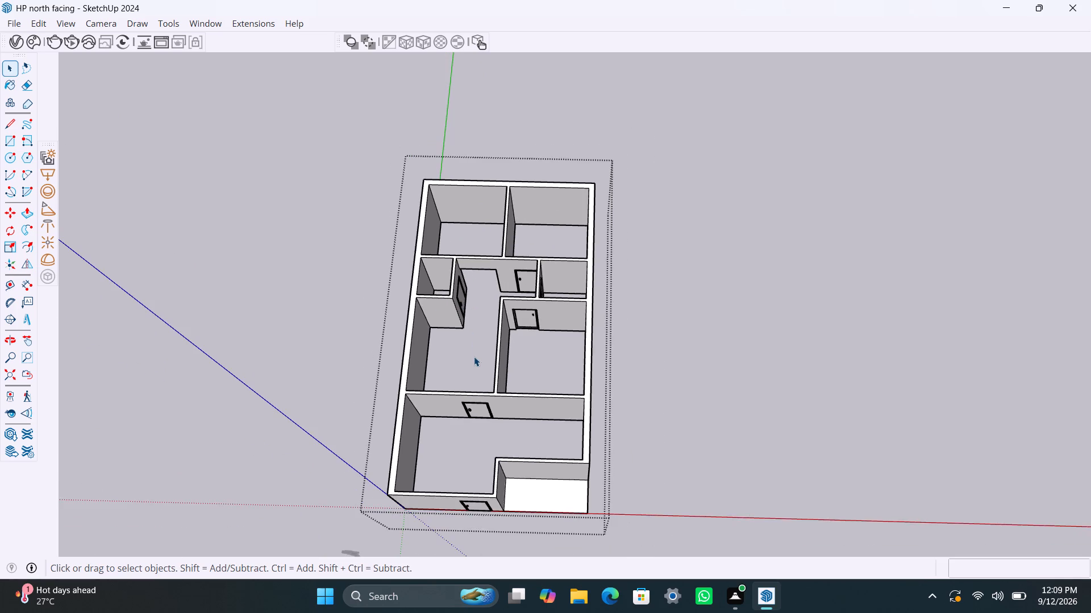
pyautogui.scroll(3, 474, 356)
pyautogui.scroll(6, 475, 279)
pyautogui.scroll(4, 440, 224)
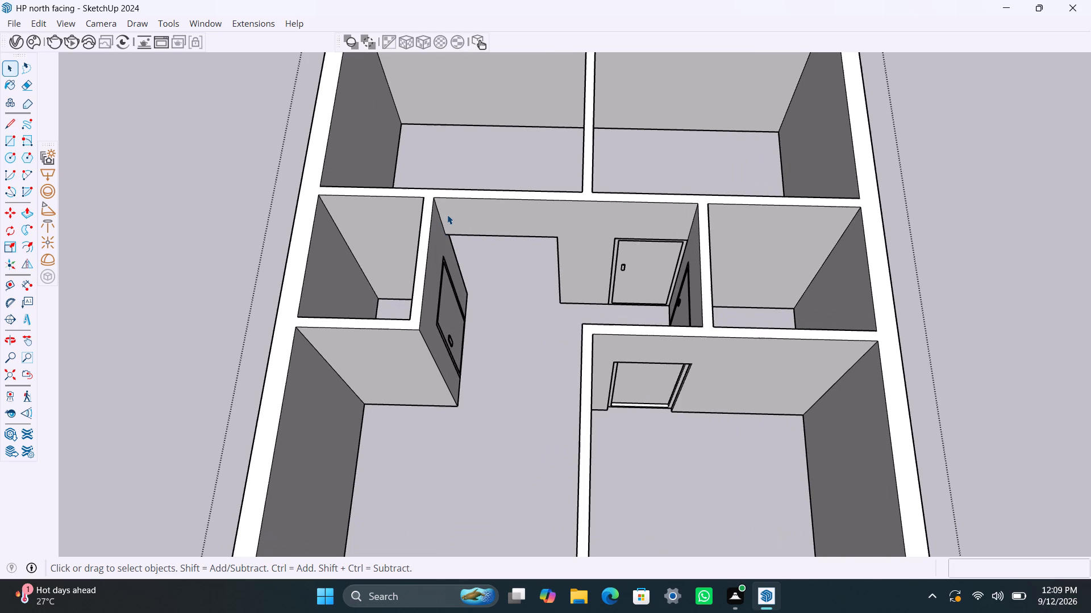
pyautogui.scroll(-6, 454, 212)
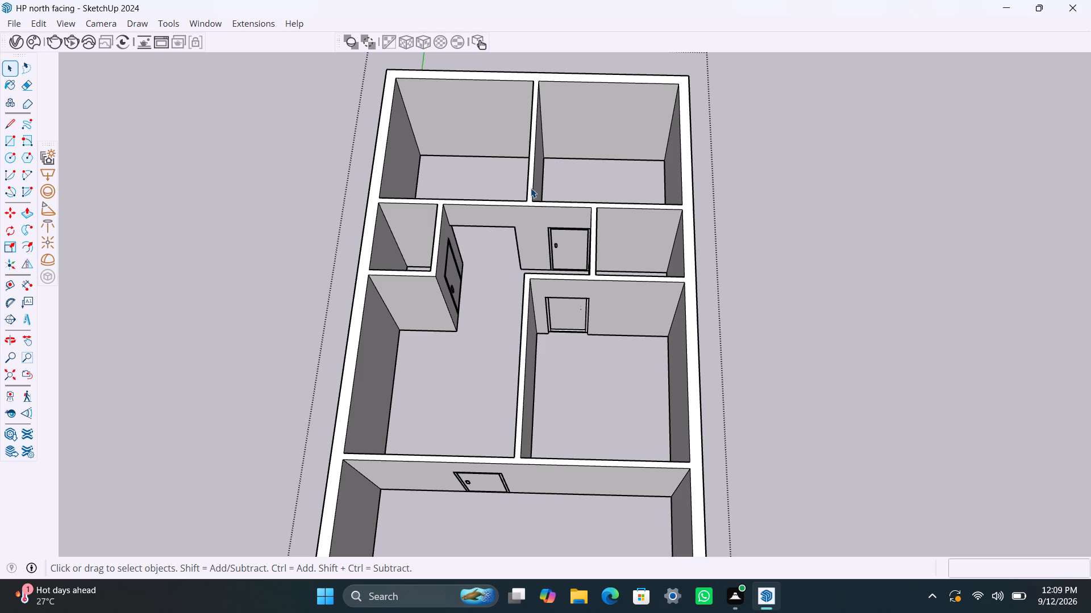
pyautogui.scroll(2, 531, 181)
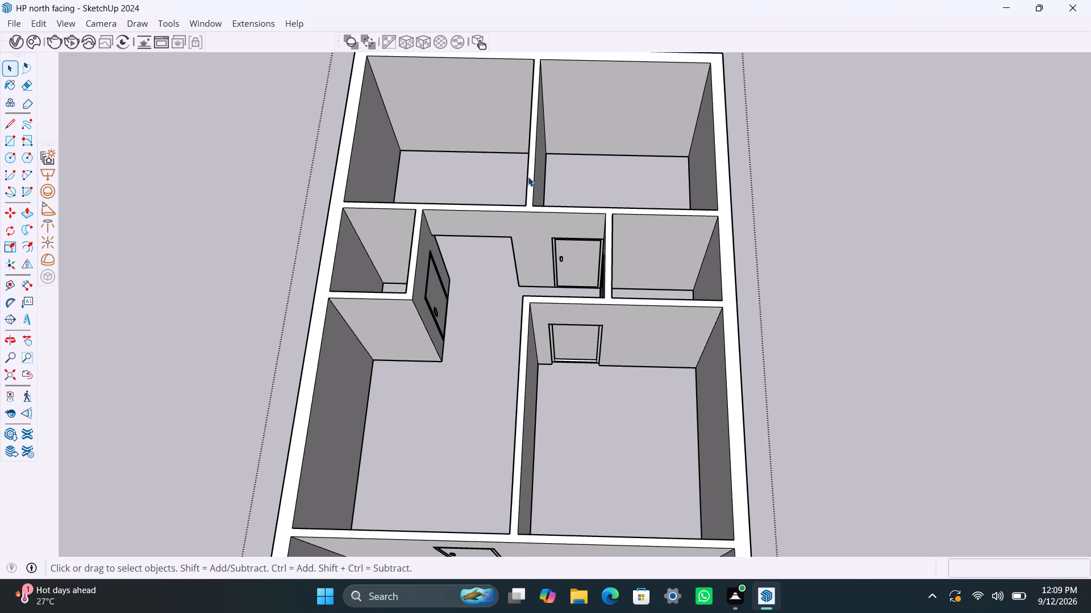
pyautogui.scroll(3, 528, 177)
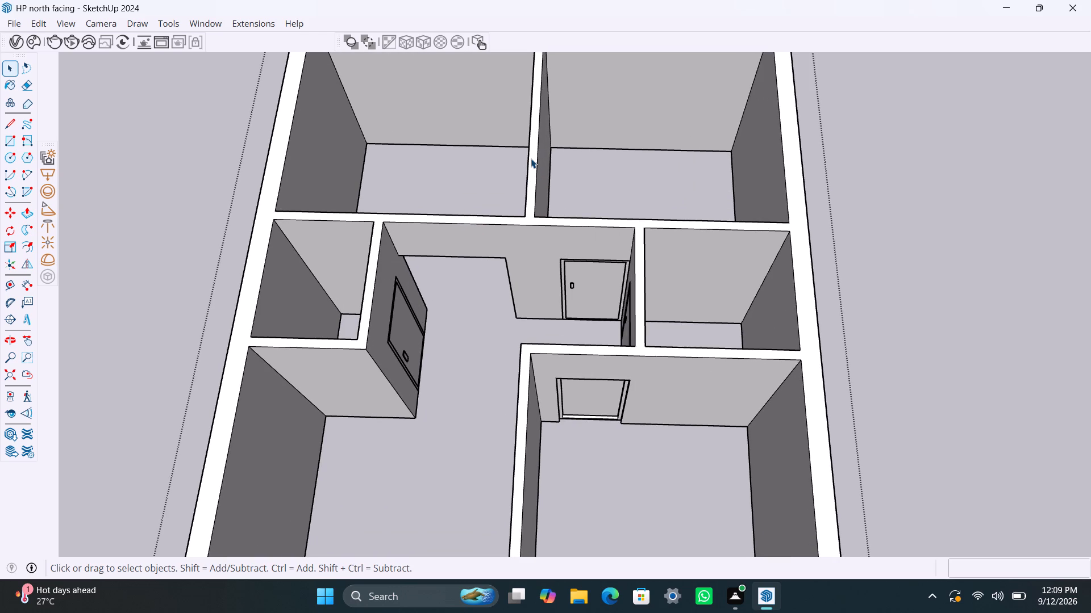
pyautogui.scroll(-4, 380, 148)
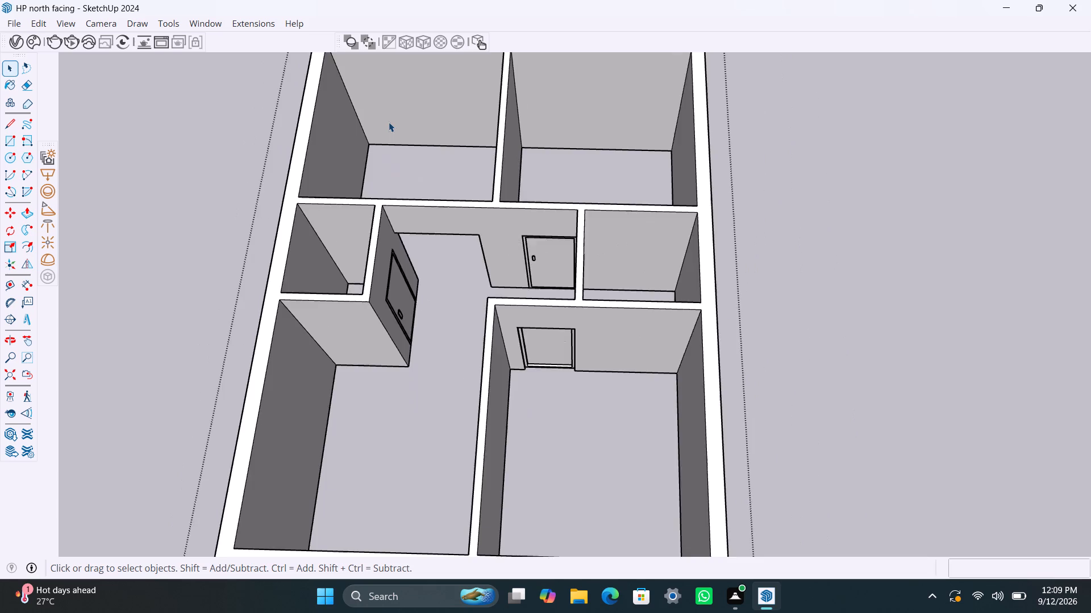
pyautogui.scroll(-5, 390, 120)
pyautogui.scroll(-3, 477, 118)
pyautogui.scroll(3, 464, 141)
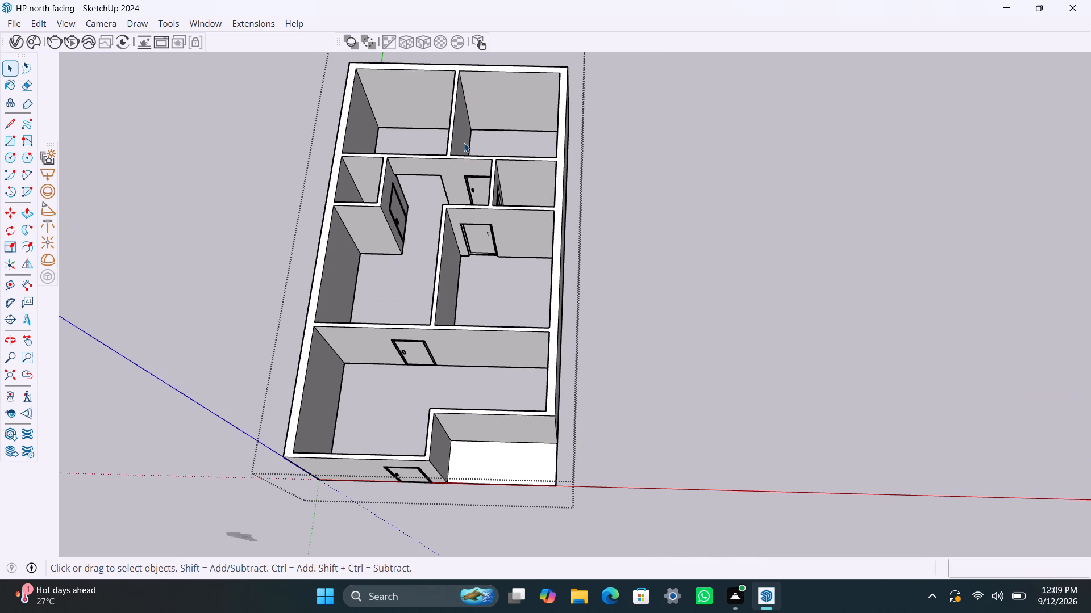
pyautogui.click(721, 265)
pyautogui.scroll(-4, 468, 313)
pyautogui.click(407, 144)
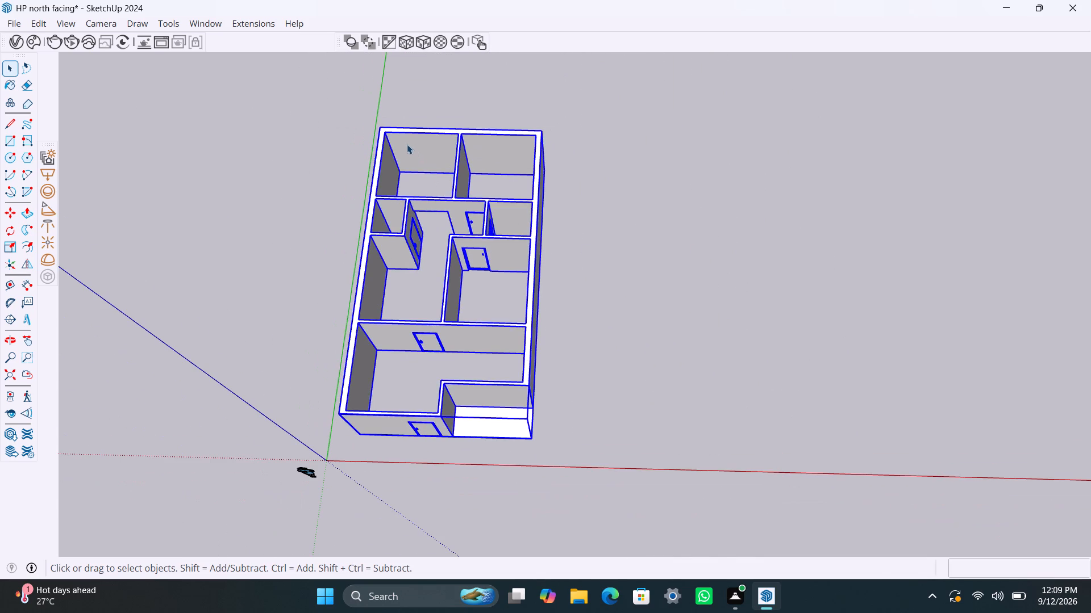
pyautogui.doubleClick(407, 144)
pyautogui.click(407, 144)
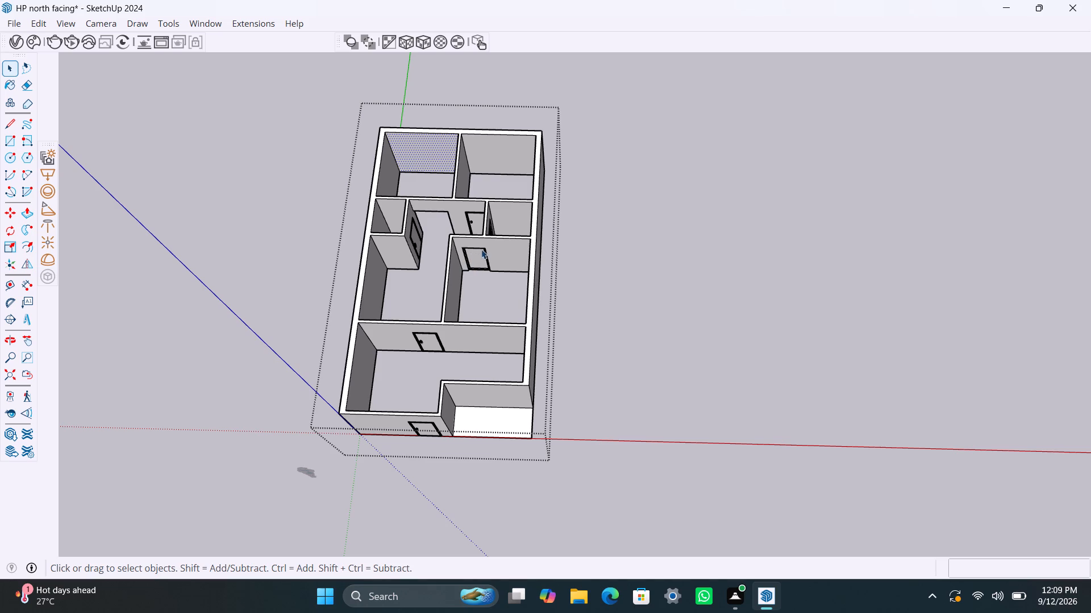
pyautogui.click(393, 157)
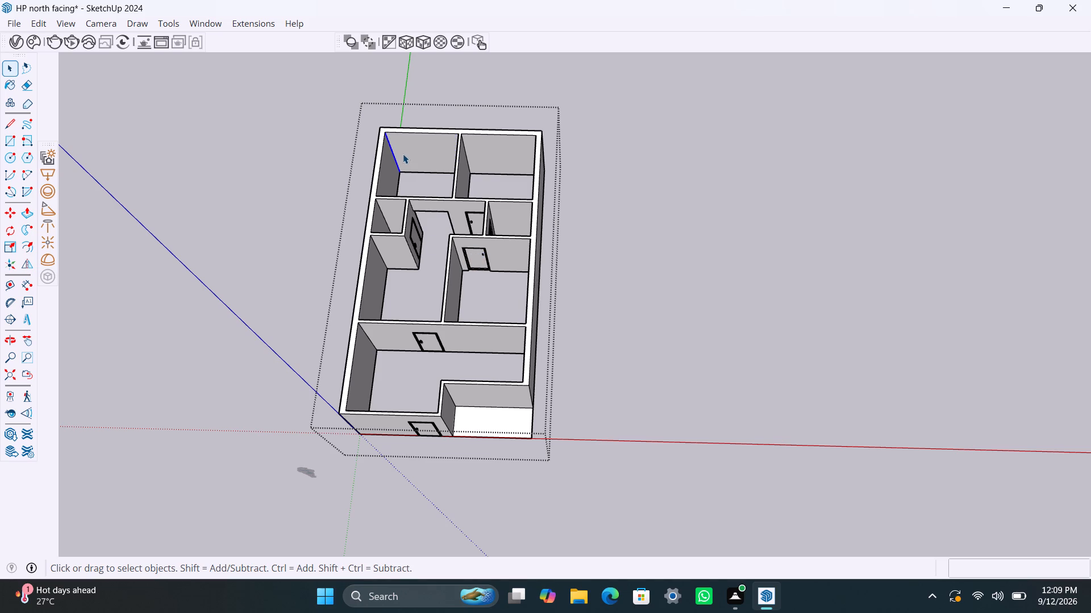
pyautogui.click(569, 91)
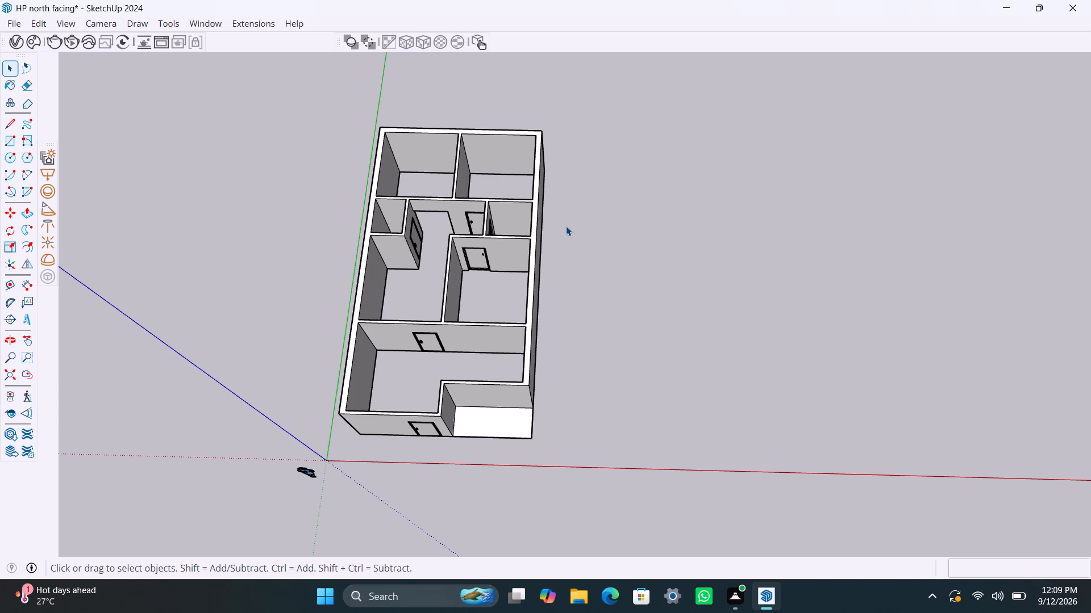
# Examine the house from both long sides and from above, checking the room arrangement, partitions and doors.
pyautogui.scroll(-4, 551, 232)
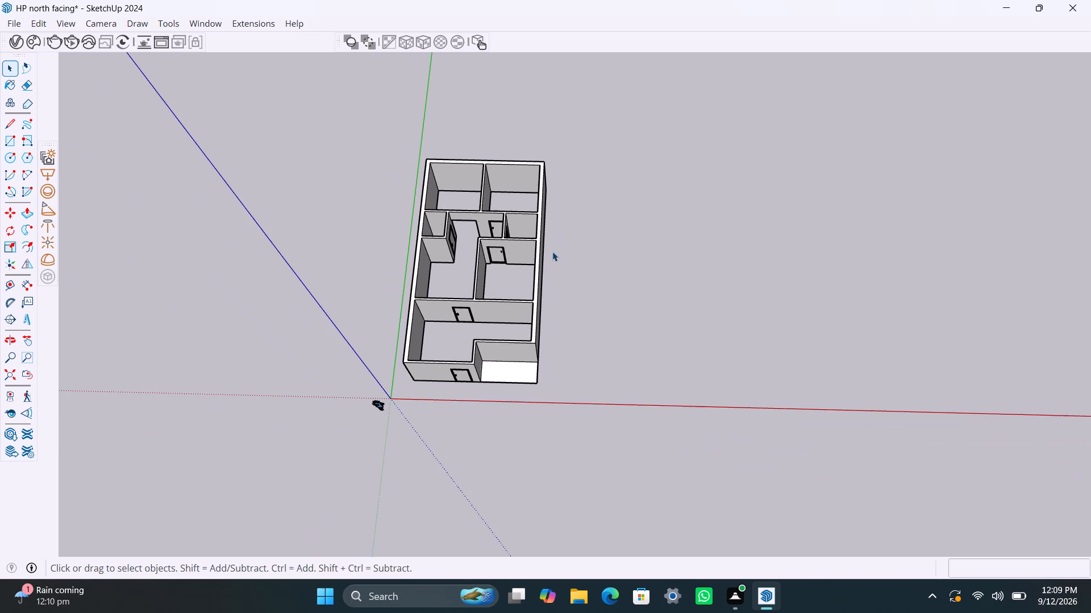
pyautogui.moveTo(581, 356); pyautogui.dragTo(219, 306, button='middle')
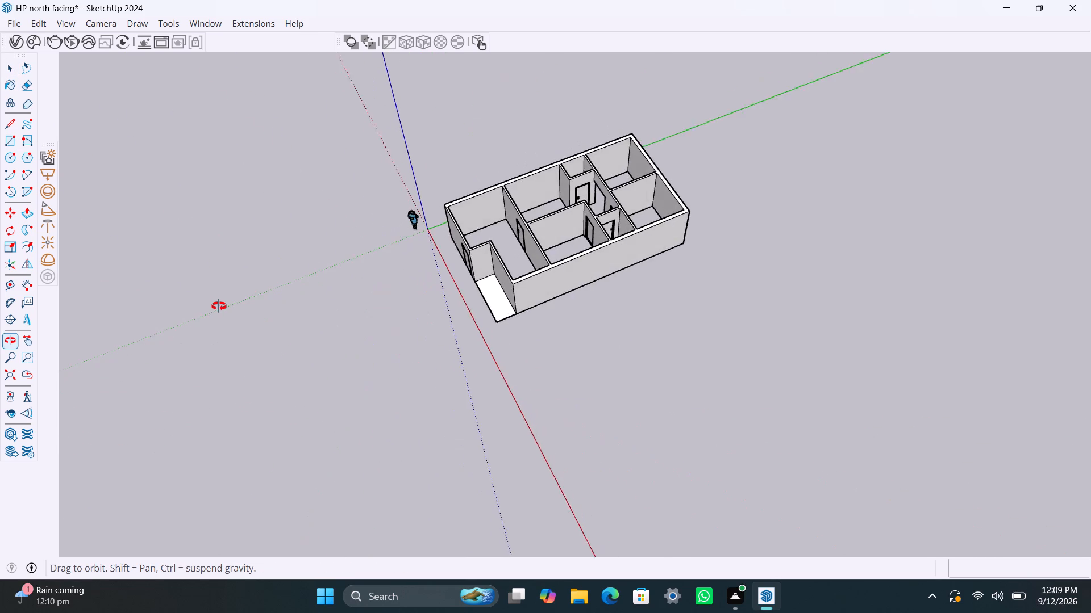
pyautogui.moveTo(219, 306); pyautogui.dragTo(986, 170, button='middle')
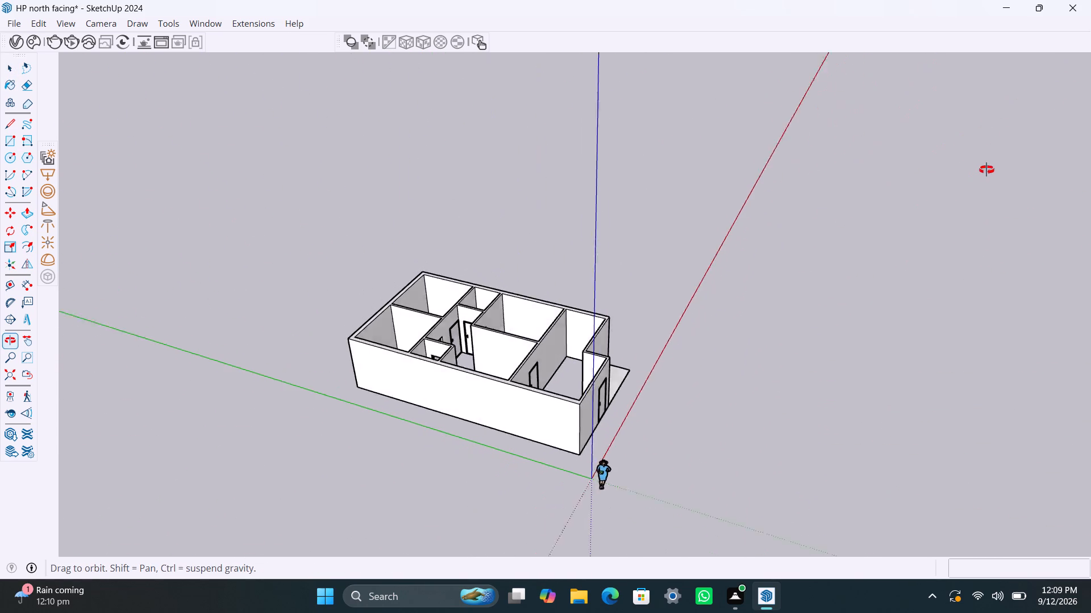
pyautogui.moveTo(986, 170); pyautogui.dragTo(990, 166, button='middle')
pyautogui.scroll(-5, 518, 335)
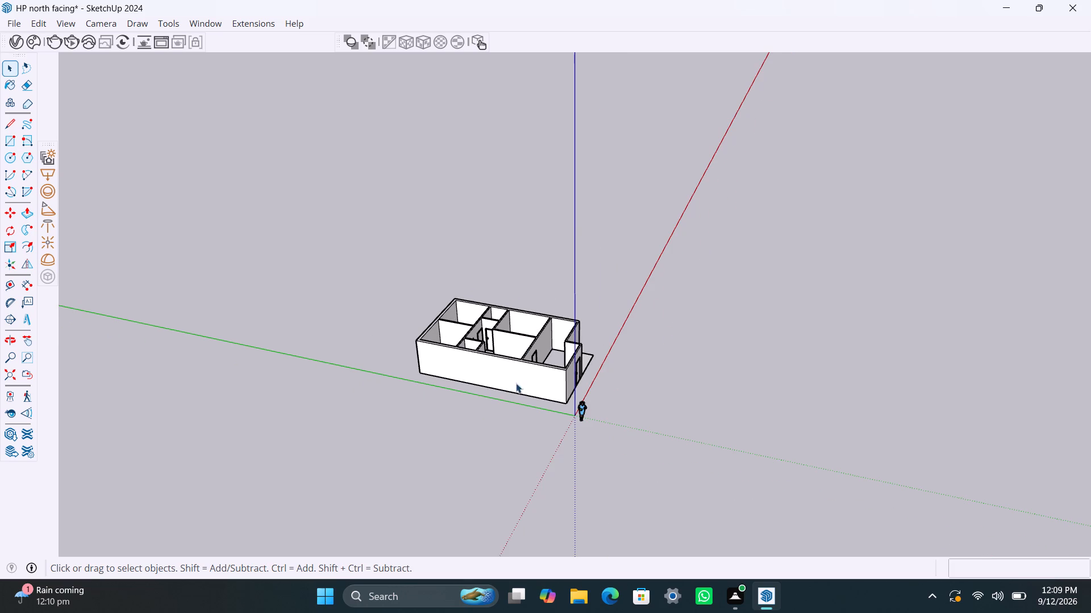
pyautogui.moveTo(518, 383); pyautogui.dragTo(589, 377, button='middle')
pyautogui.scroll(2, 422, 351)
pyautogui.scroll(2, 522, 333)
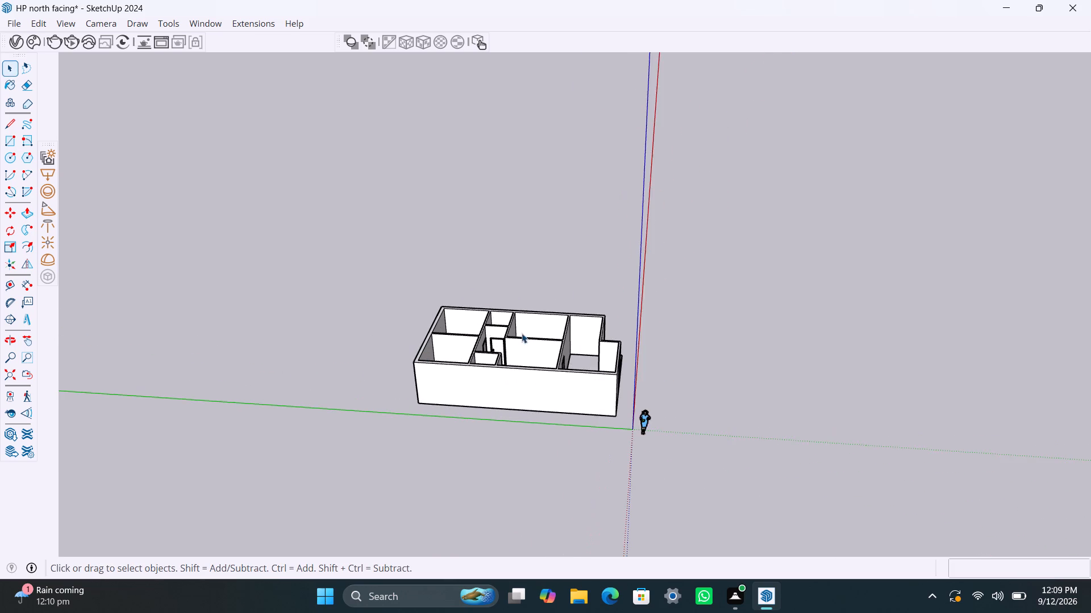
pyautogui.scroll(1, 522, 333)
pyautogui.moveTo(512, 355); pyautogui.dragTo(553, 559, button='middle')
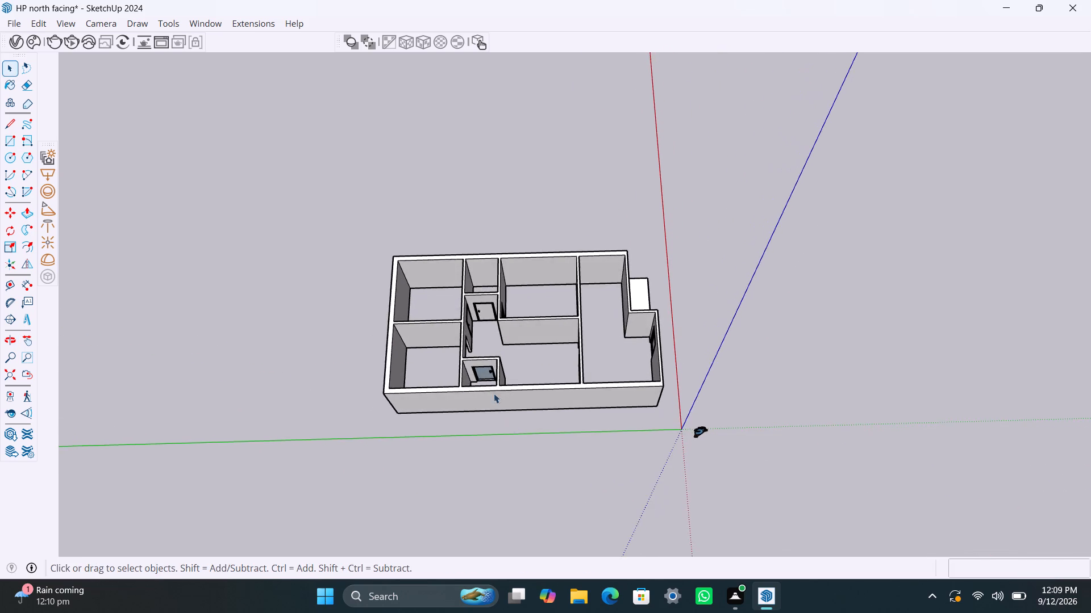
pyautogui.scroll(3, 489, 383)
pyautogui.moveTo(501, 359); pyautogui.dragTo(501, 473, button='middle')
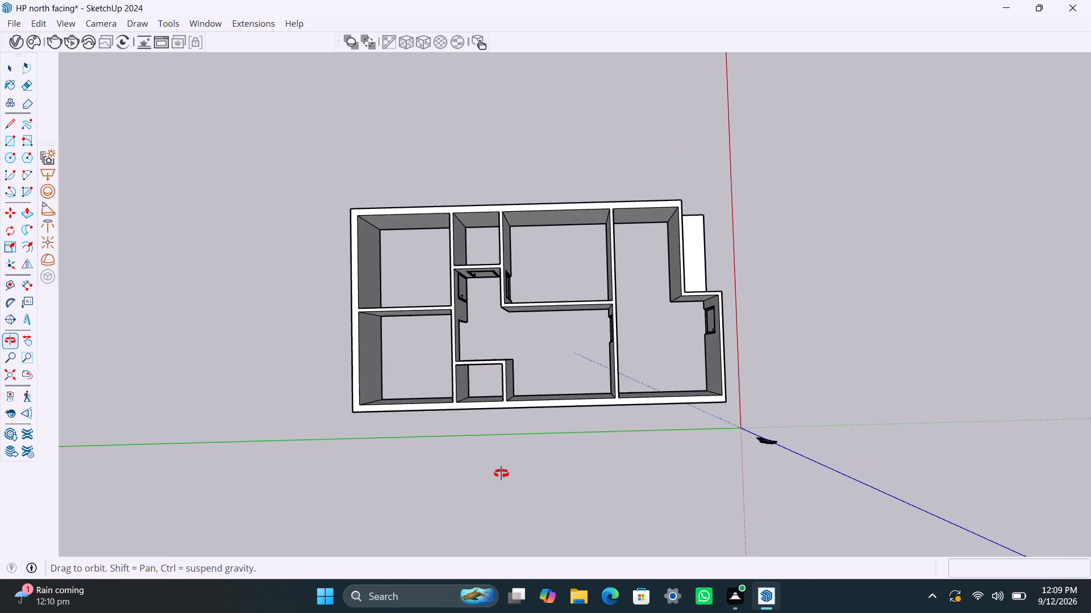
pyautogui.moveTo(501, 473); pyautogui.dragTo(467, 471, button='middle')
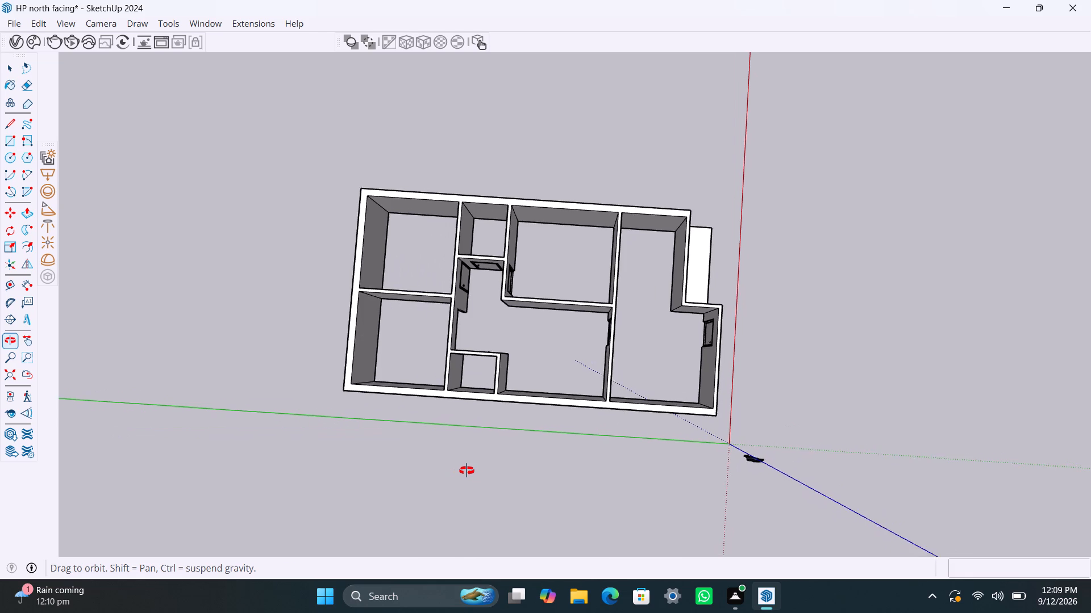
pyautogui.moveTo(467, 471); pyautogui.dragTo(490, 473, button='middle')
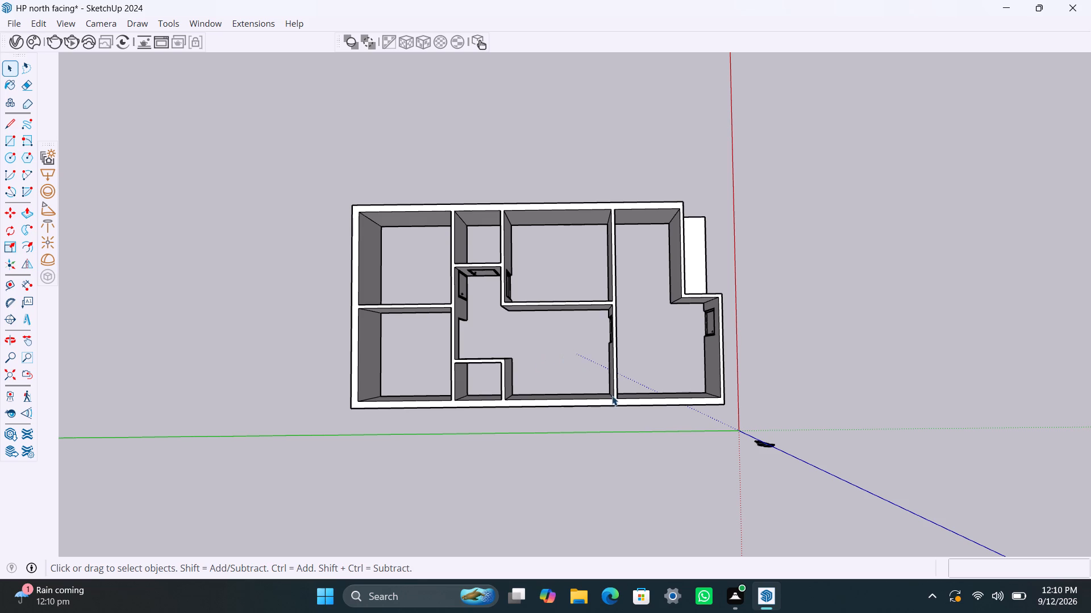
pyautogui.scroll(2, 586, 365)
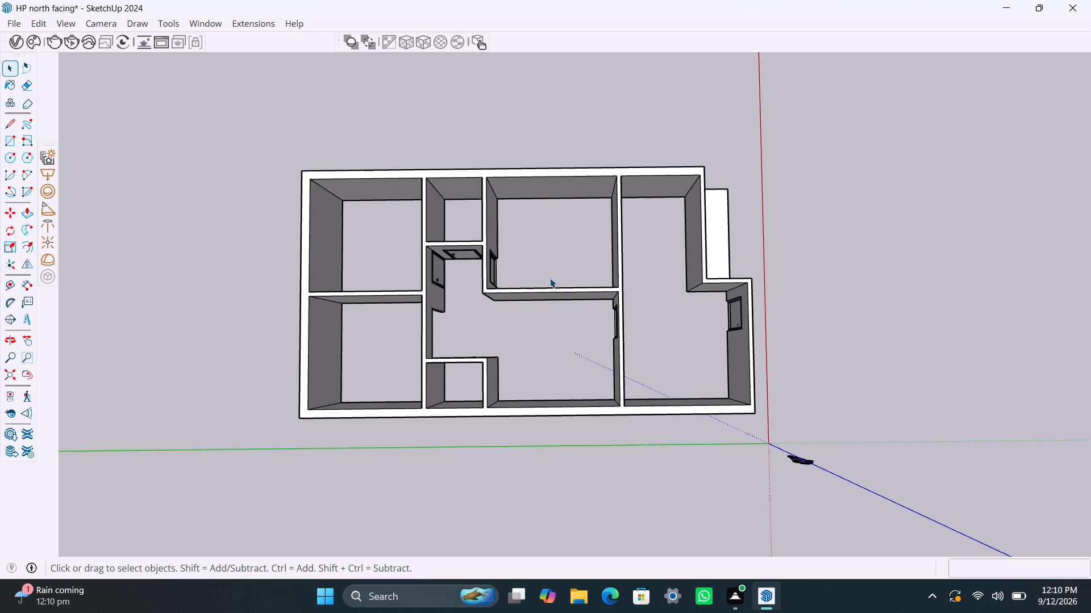
pyautogui.moveTo(548, 272); pyautogui.dragTo(551, 317, button='middle')
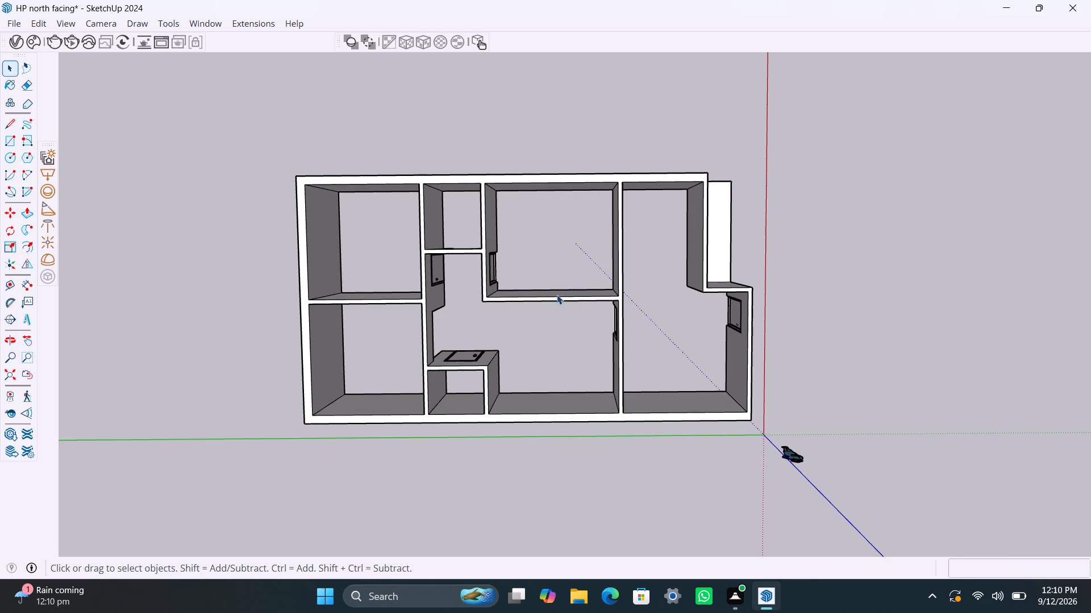
pyautogui.scroll(1, 556, 289)
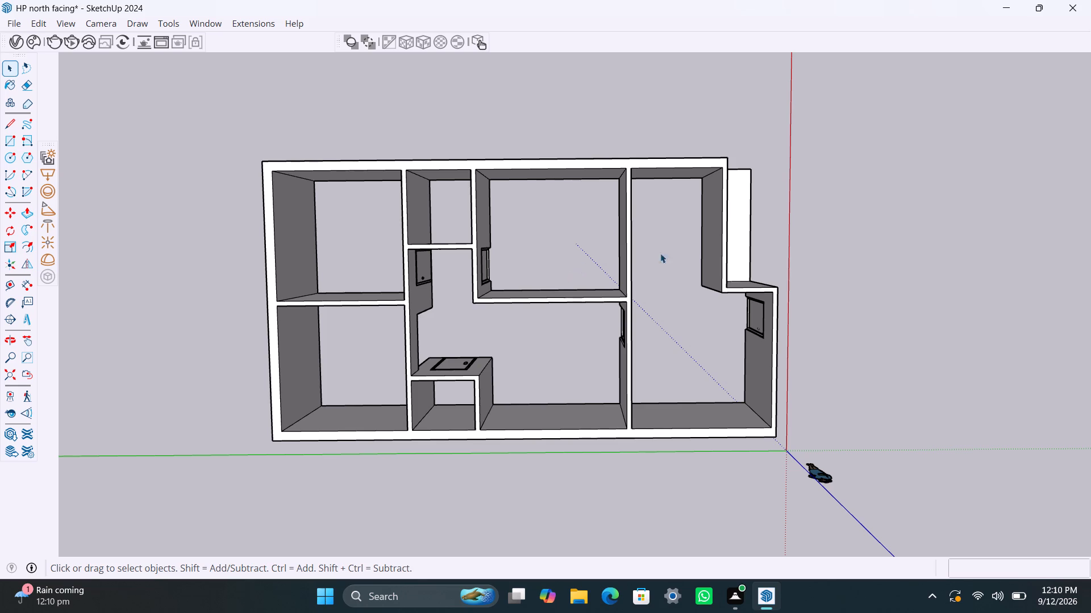
# Examine the layout from above with the rear rooms nearest, looking closely at the central hall, passage and door positions.
pyautogui.scroll(-10, 679, 251)
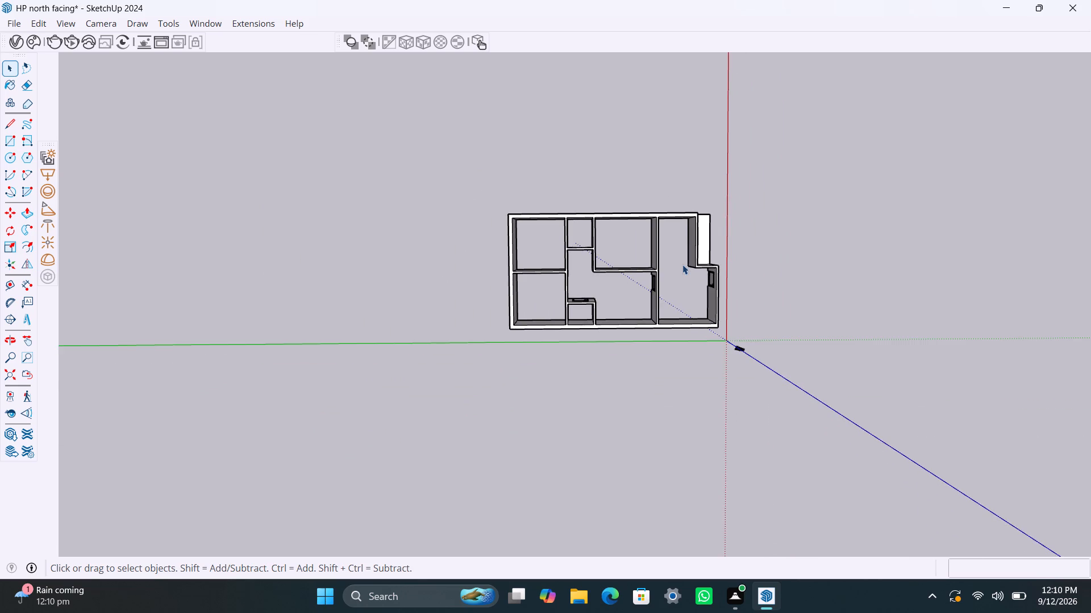
pyautogui.moveTo(682, 264); pyautogui.dragTo(374, 249, button='middle')
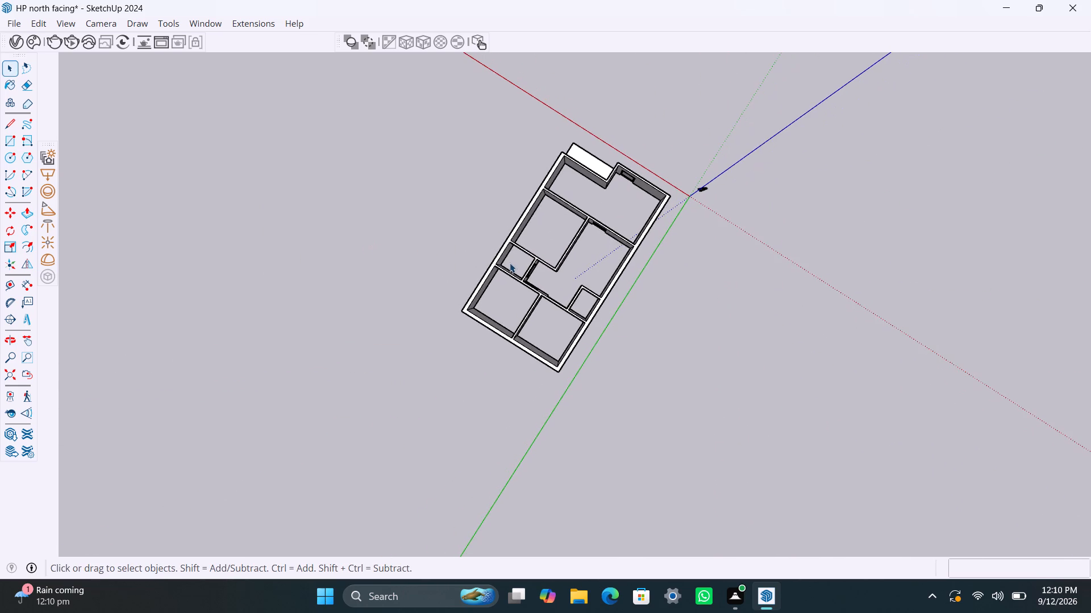
pyautogui.scroll(3, 547, 266)
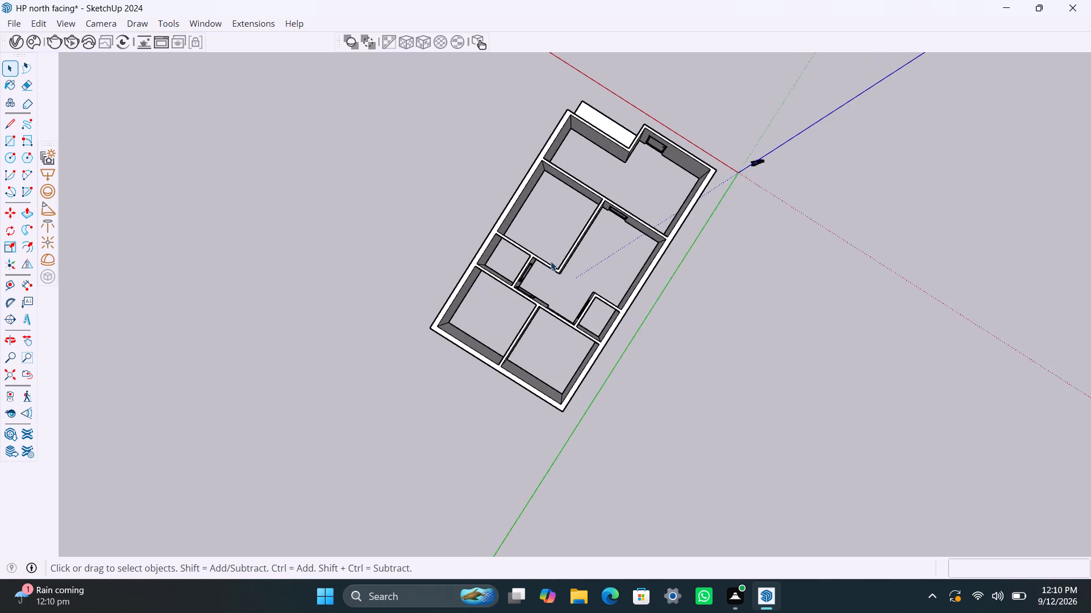
pyautogui.scroll(2, 555, 229)
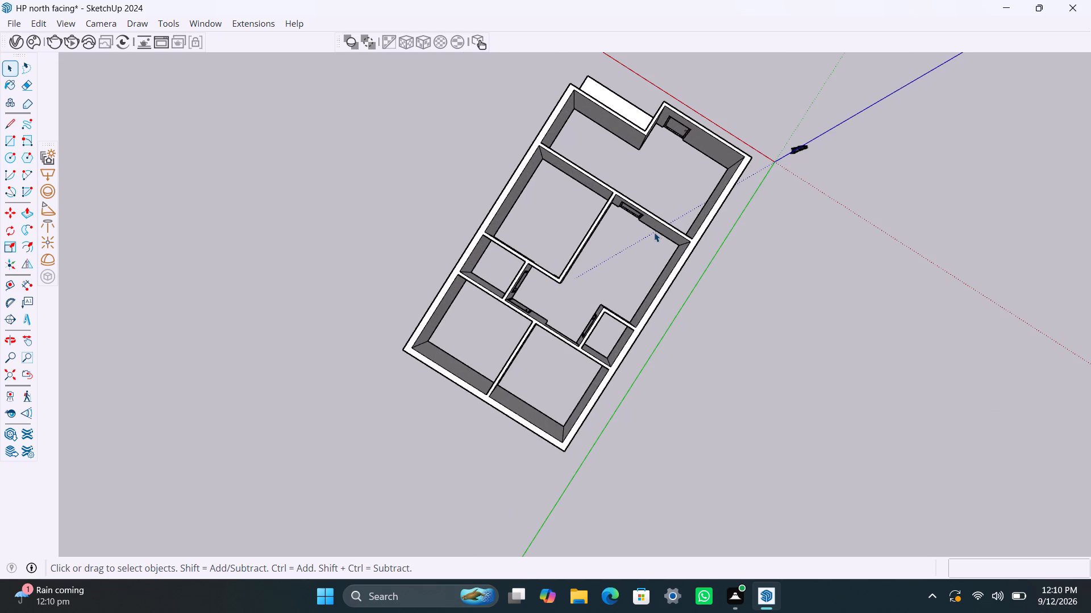
pyautogui.scroll(7, 654, 232)
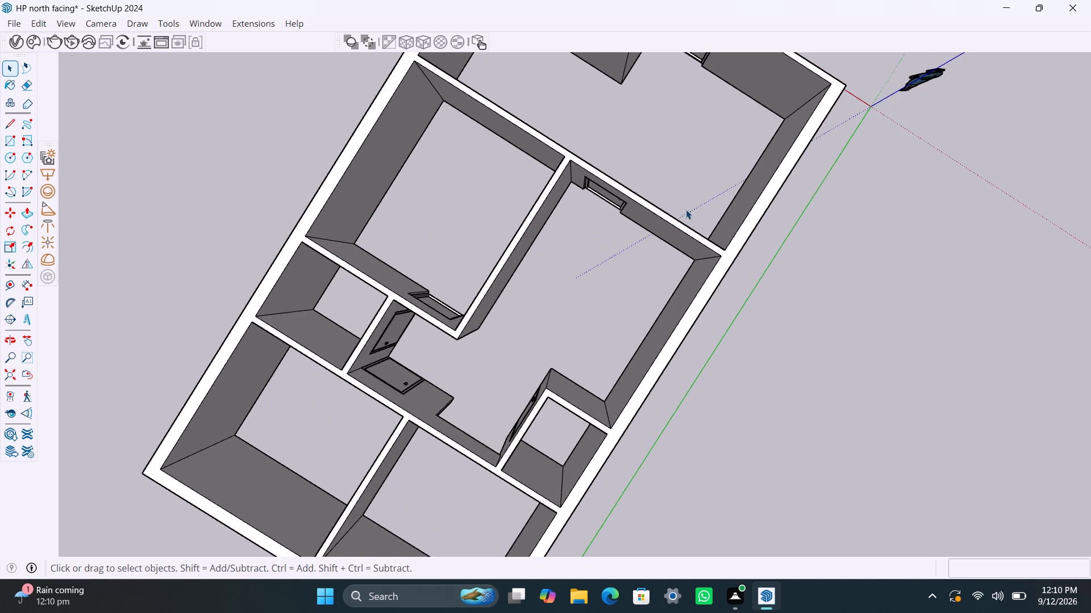
pyautogui.scroll(2, 696, 208)
pyautogui.scroll(-17, 696, 208)
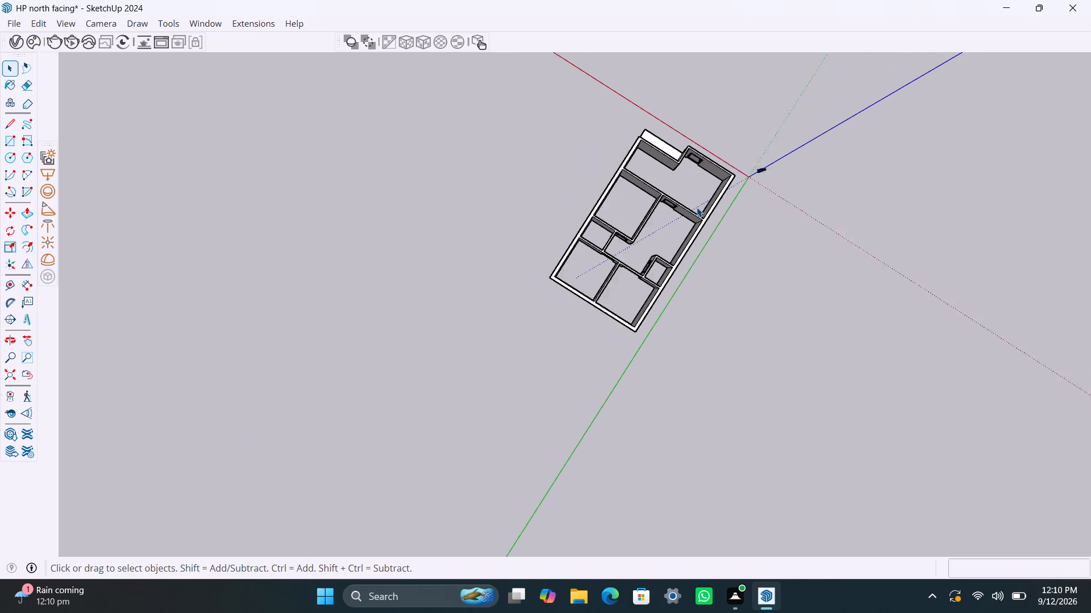
pyautogui.scroll(-6, 697, 207)
# Examine the house from the long side next to the porch, checking the rooms and the doors of the two small rooms.
pyautogui.moveTo(711, 220); pyautogui.dragTo(442, 226, button='middle')
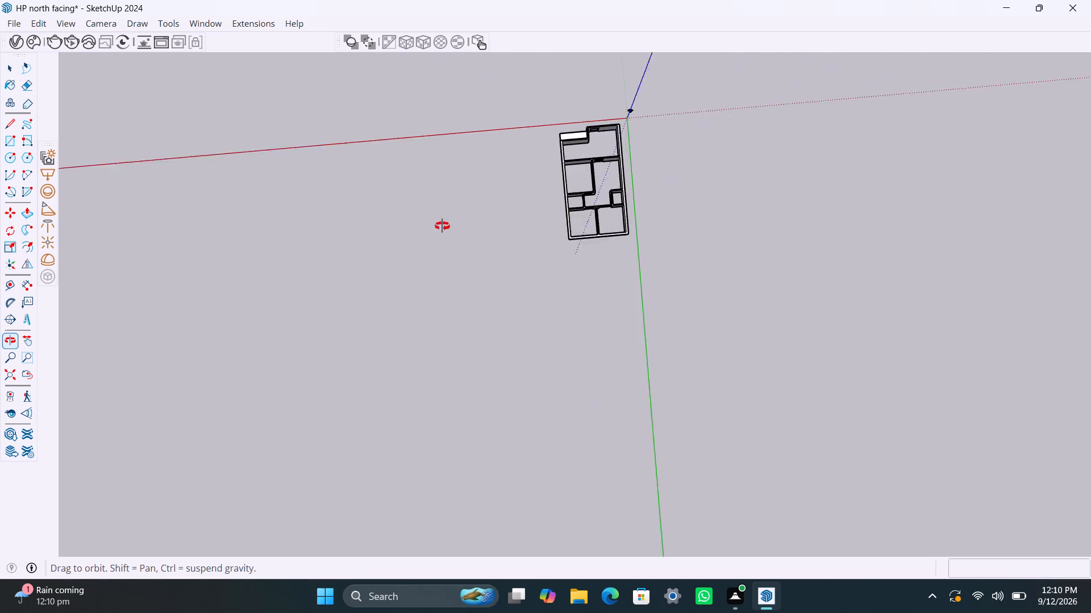
pyautogui.moveTo(442, 226); pyautogui.dragTo(743, 60, button='middle')
pyautogui.scroll(4, 535, 261)
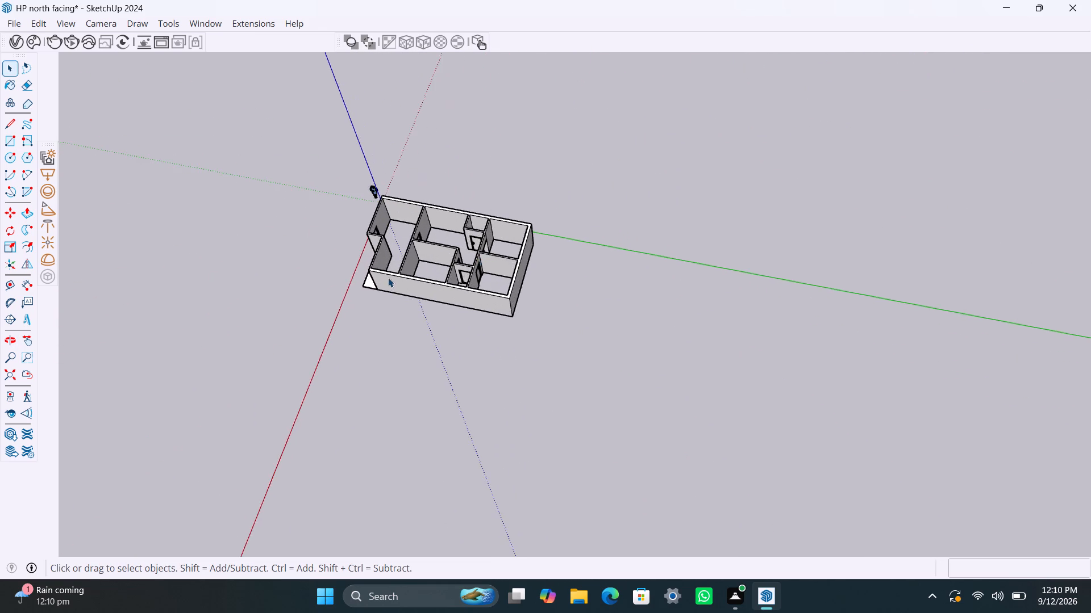
pyautogui.scroll(3, 385, 279)
pyautogui.scroll(3, 402, 234)
pyautogui.scroll(3, 505, 258)
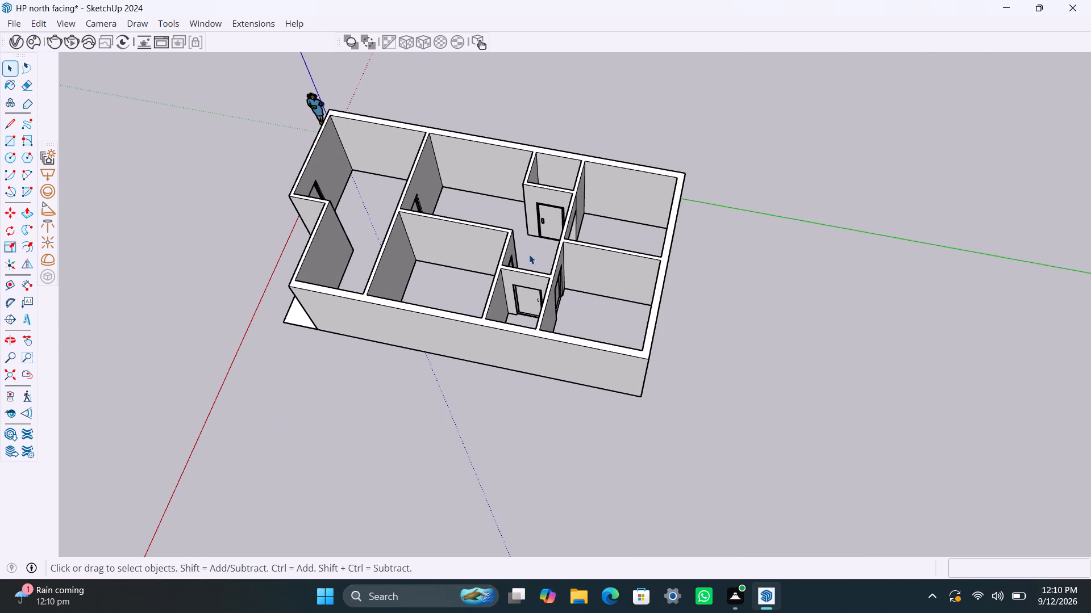
pyautogui.moveTo(626, 213); pyautogui.dragTo(697, 121, button='middle')
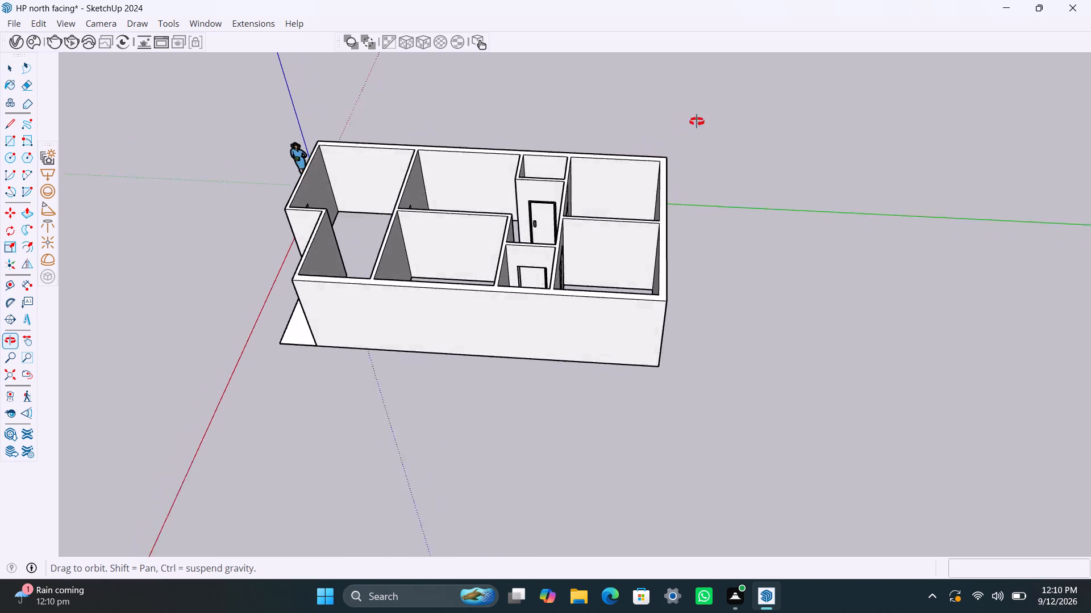
pyautogui.moveTo(697, 121); pyautogui.dragTo(703, 119, button='middle')
pyautogui.scroll(4, 409, 193)
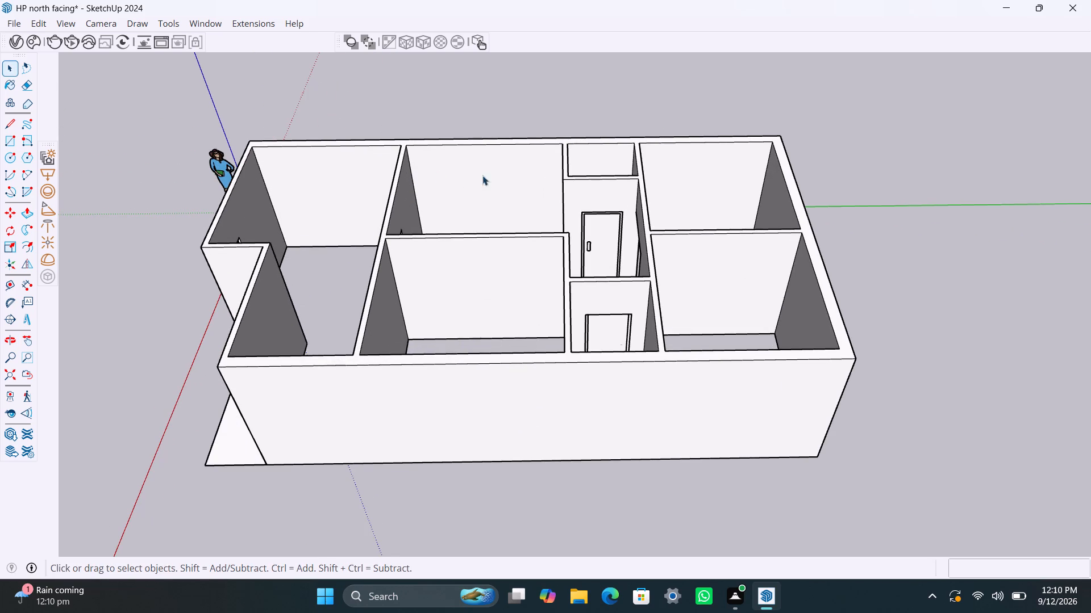
# Examine the front room and its entrance-side wall closely in relation to the adjoining rooms.
pyautogui.scroll(2, 499, 180)
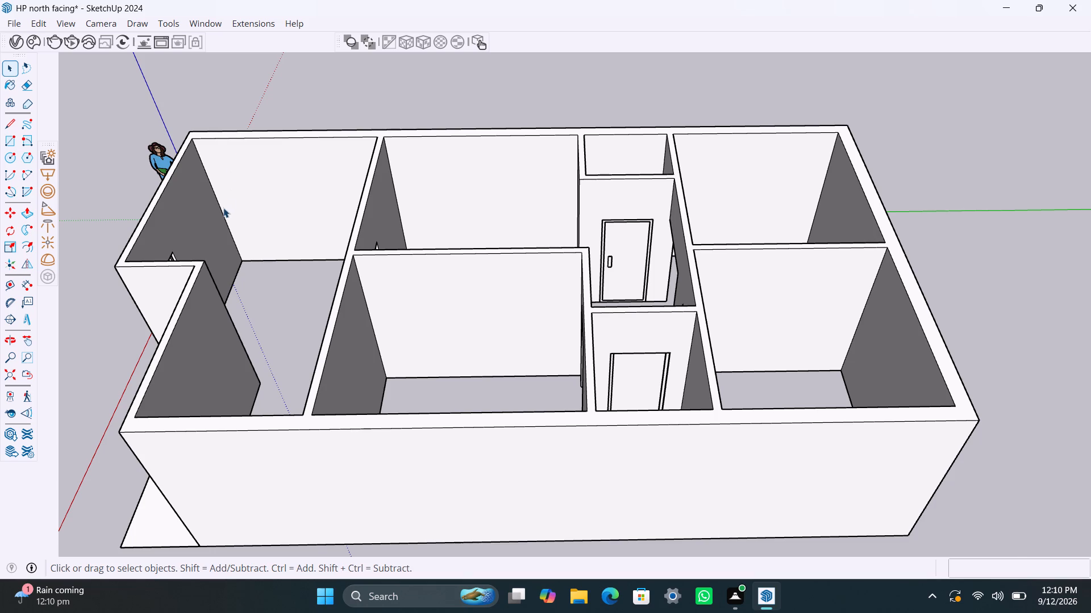
pyautogui.scroll(3, 219, 212)
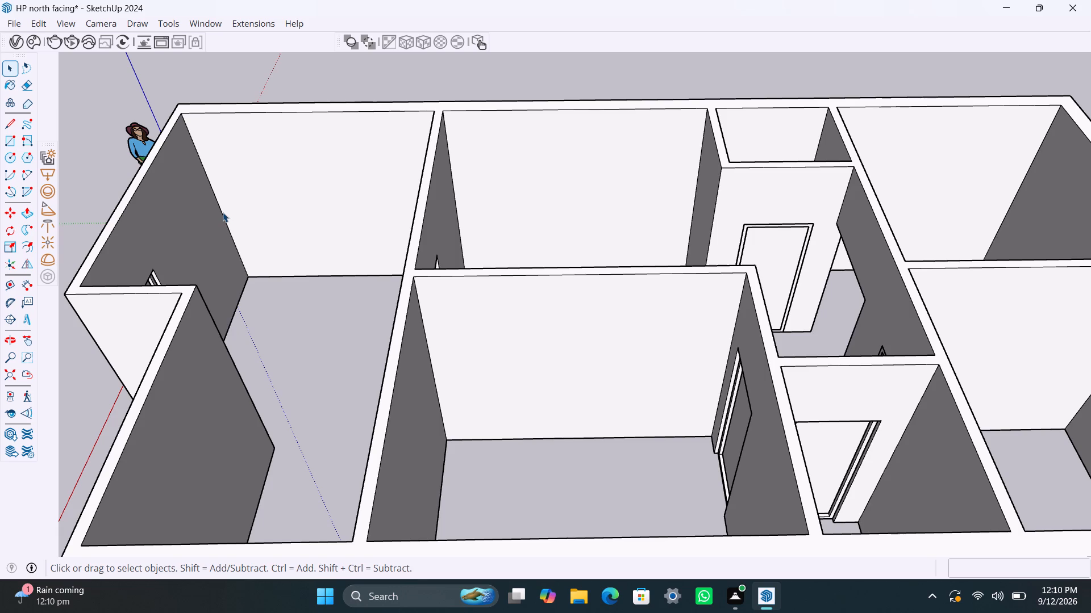
pyautogui.scroll(-3, 224, 193)
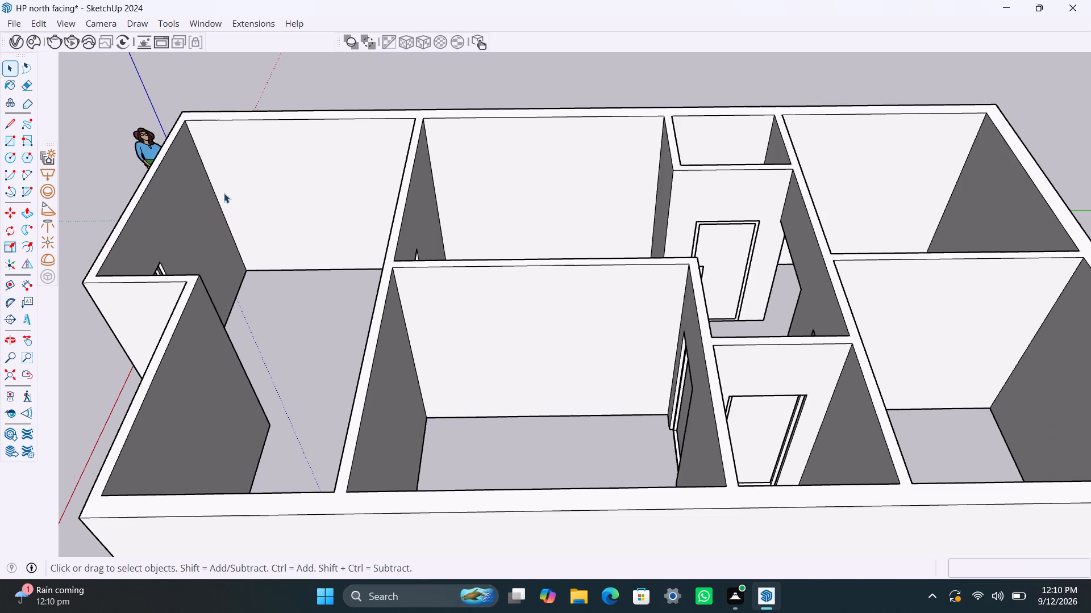
pyautogui.scroll(-6, 224, 193)
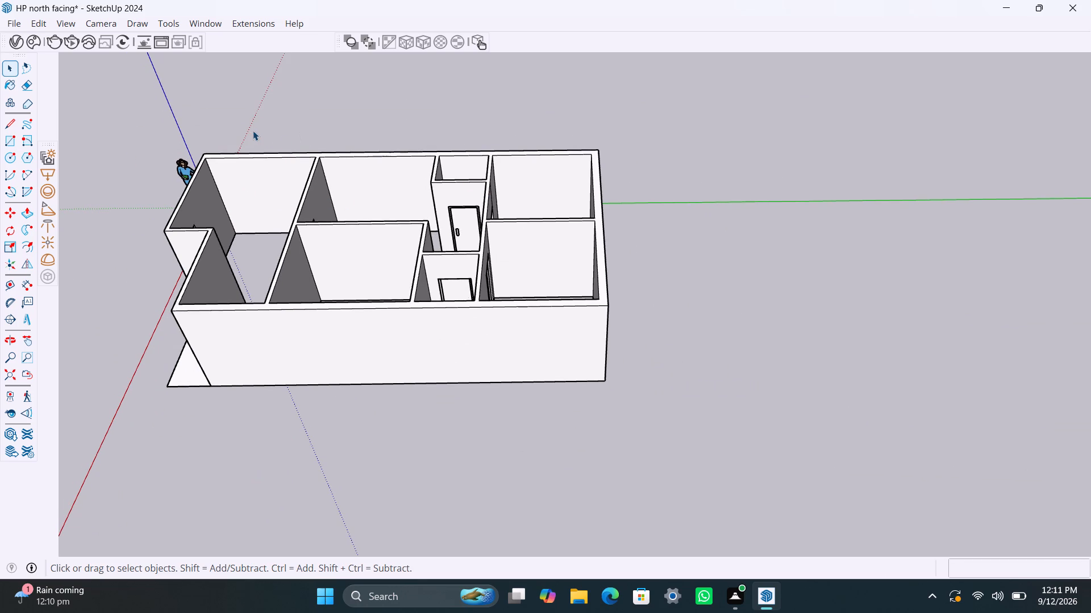
pyautogui.scroll(-5, 327, 232)
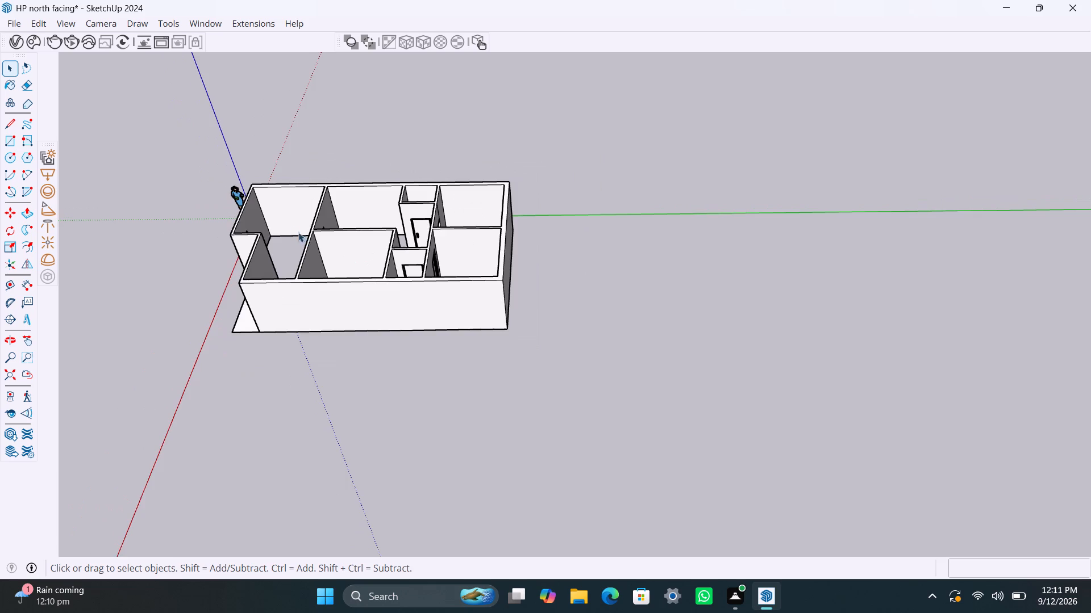
pyautogui.scroll(12, 289, 227)
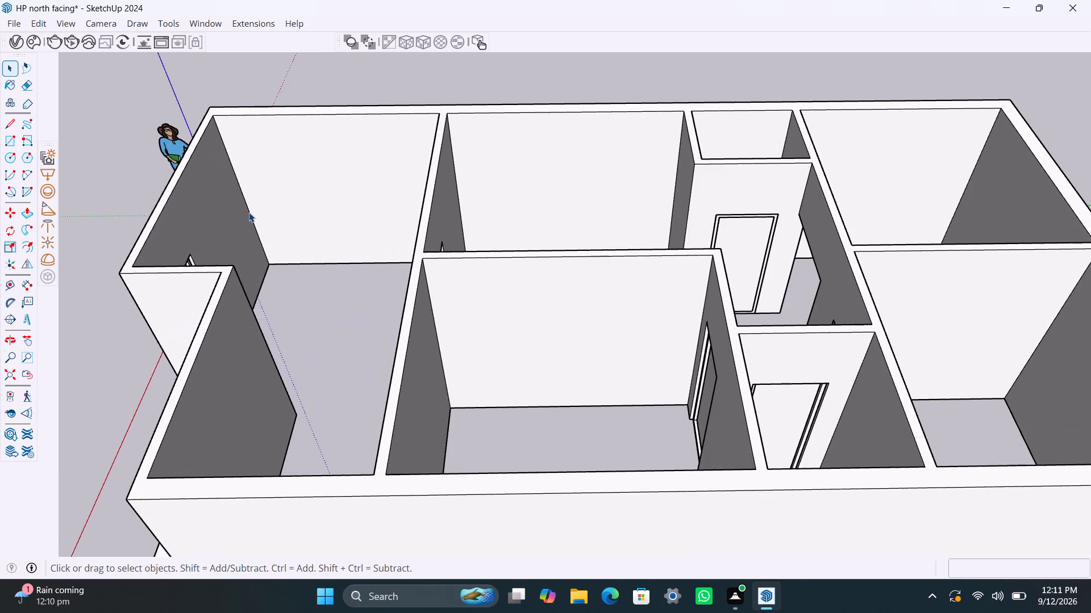
pyautogui.scroll(3, 249, 212)
pyautogui.scroll(-11, 251, 212)
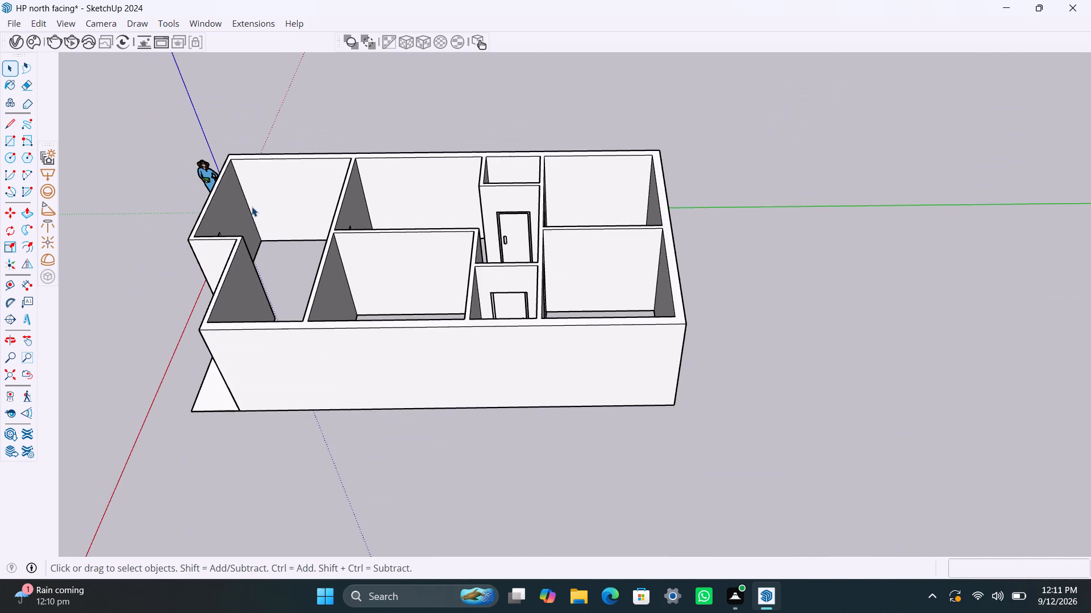
pyautogui.scroll(5, 252, 207)
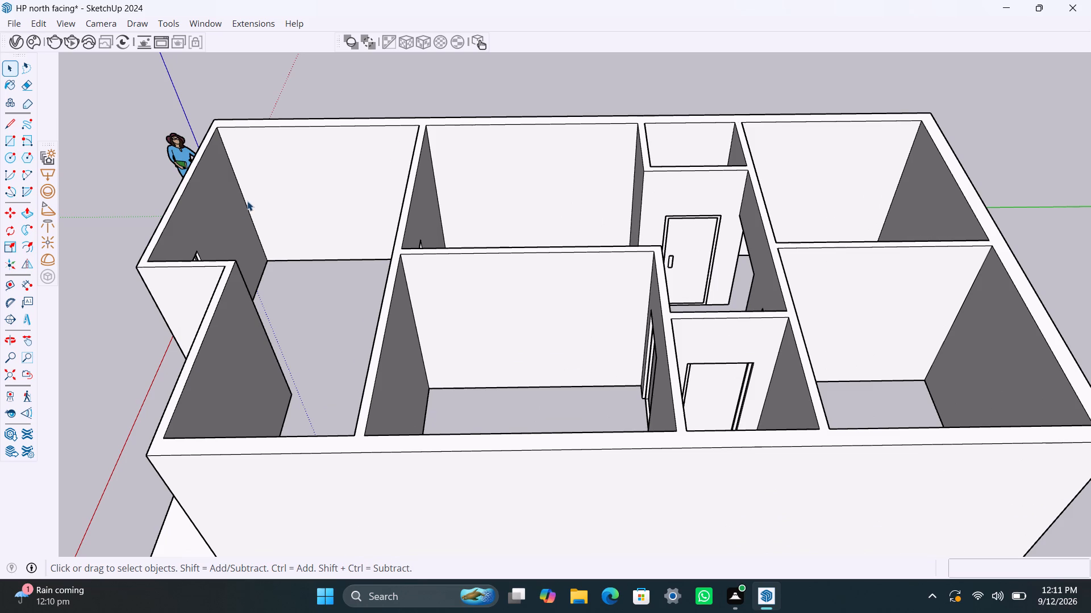
pyautogui.scroll(2, 247, 201)
pyautogui.scroll(-11, 247, 201)
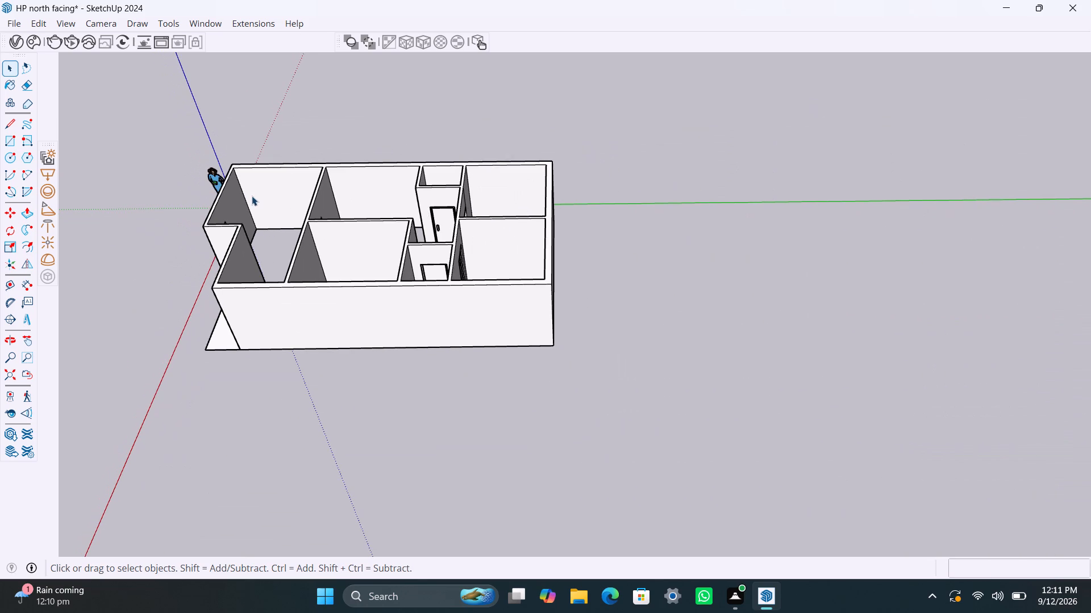
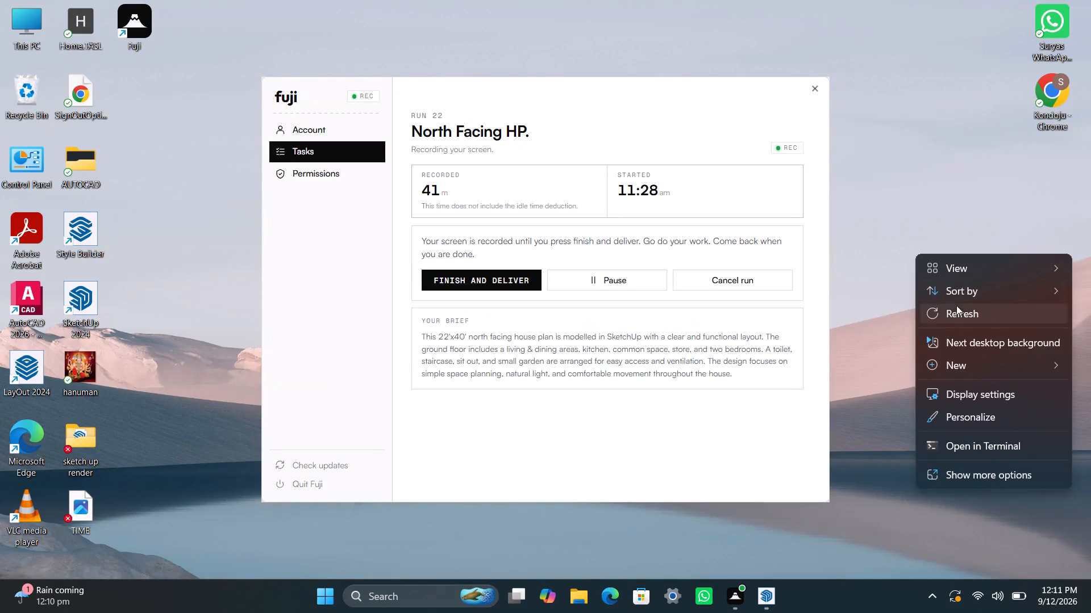
# Switch to the HP north facing model in SketchUp.
pyautogui.click(958, 310)
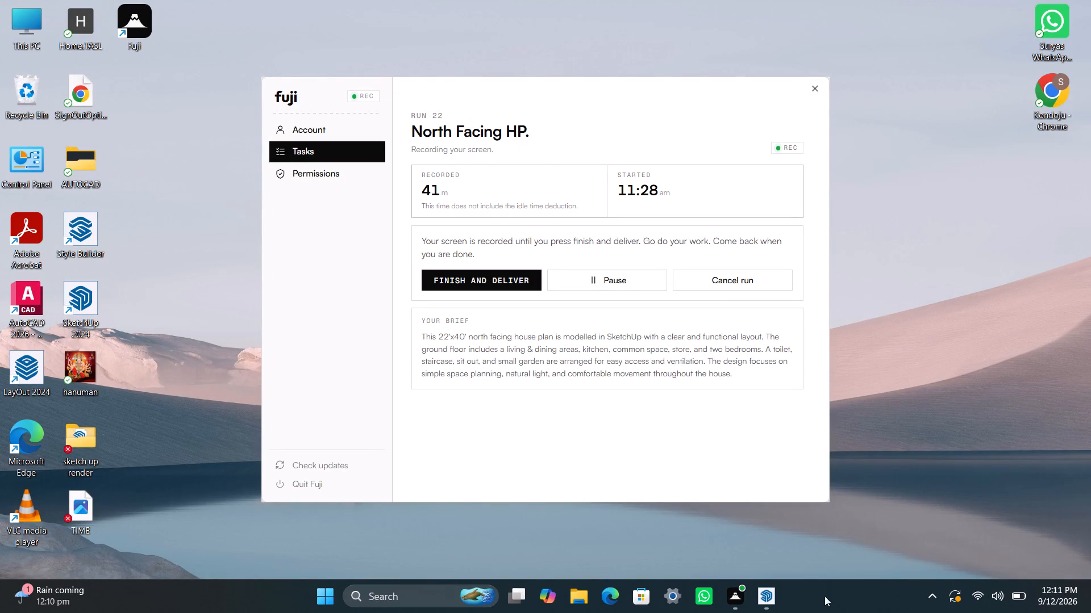
pyautogui.click(769, 594)
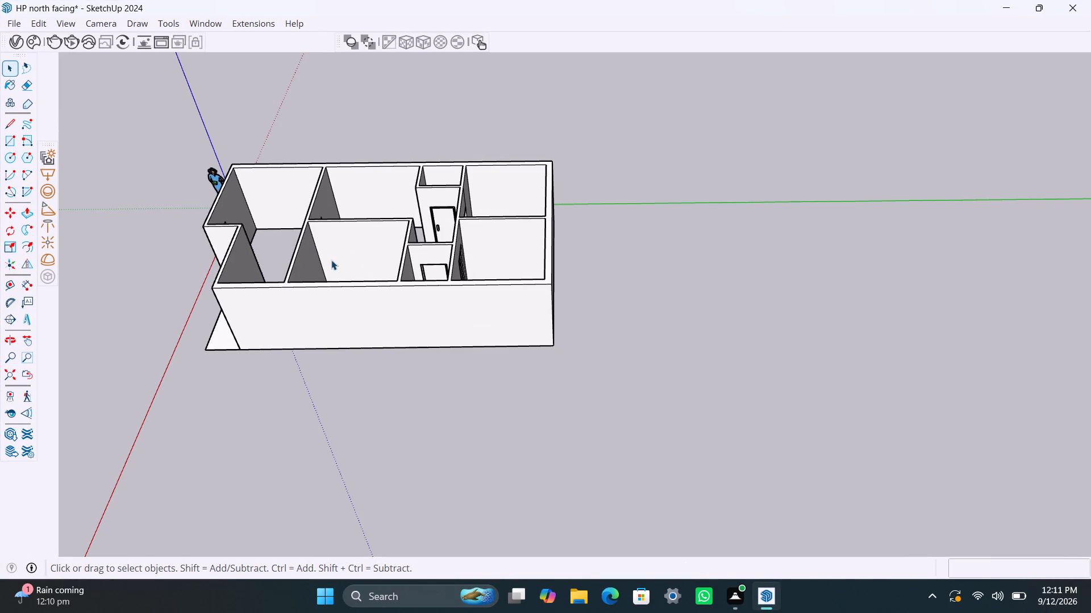
# Examine the house model's wall layout, rooms and door openings, focusing on the corner room beside the scale figure.
pyautogui.scroll(2, 229, 190)
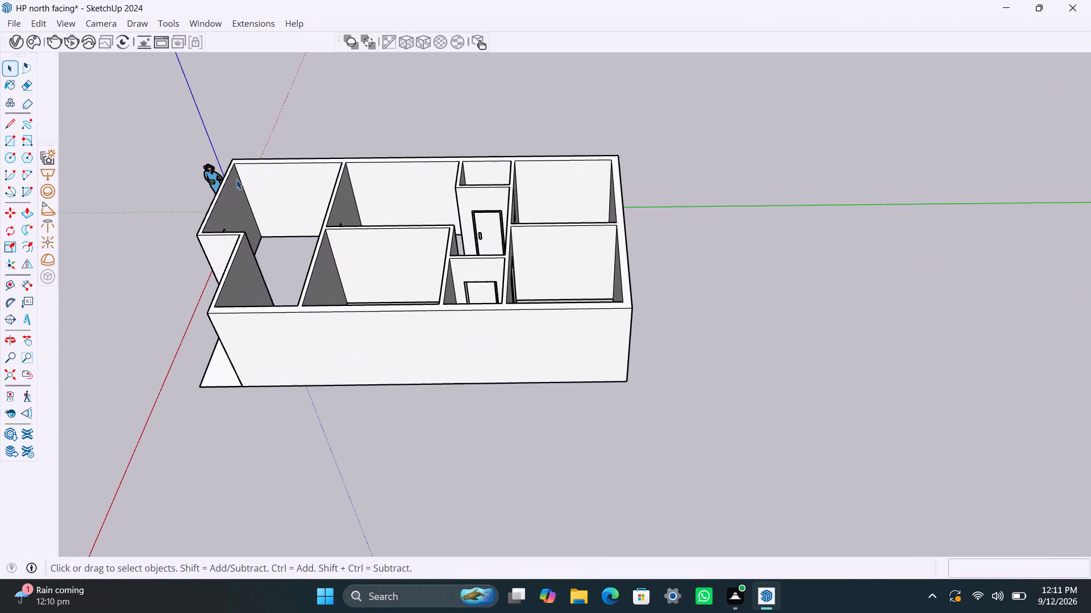
pyautogui.scroll(8, 238, 177)
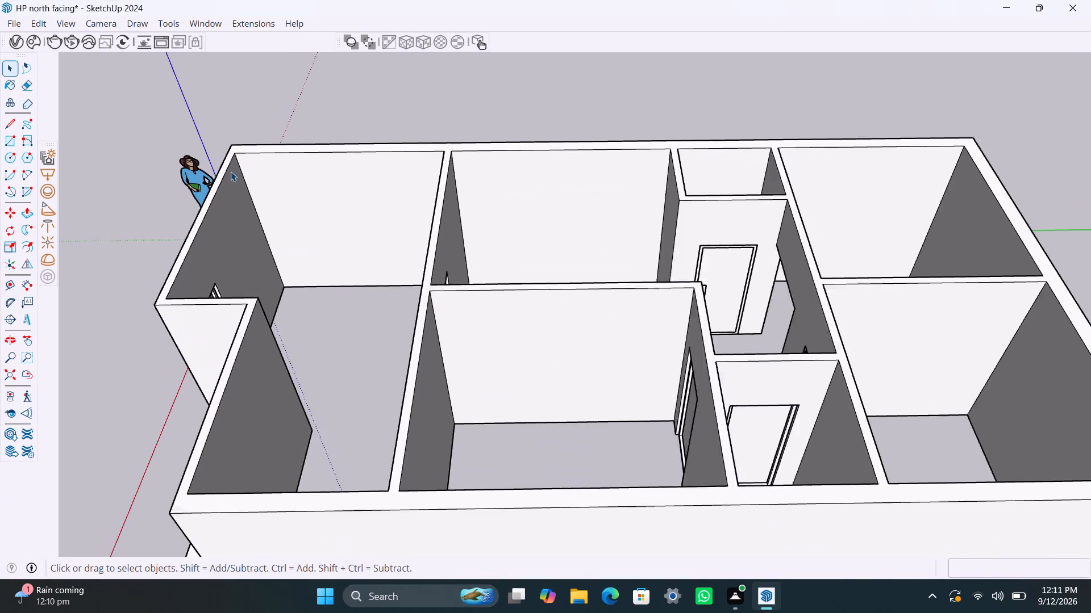
pyautogui.scroll(1, 231, 171)
pyautogui.scroll(-8, 268, 127)
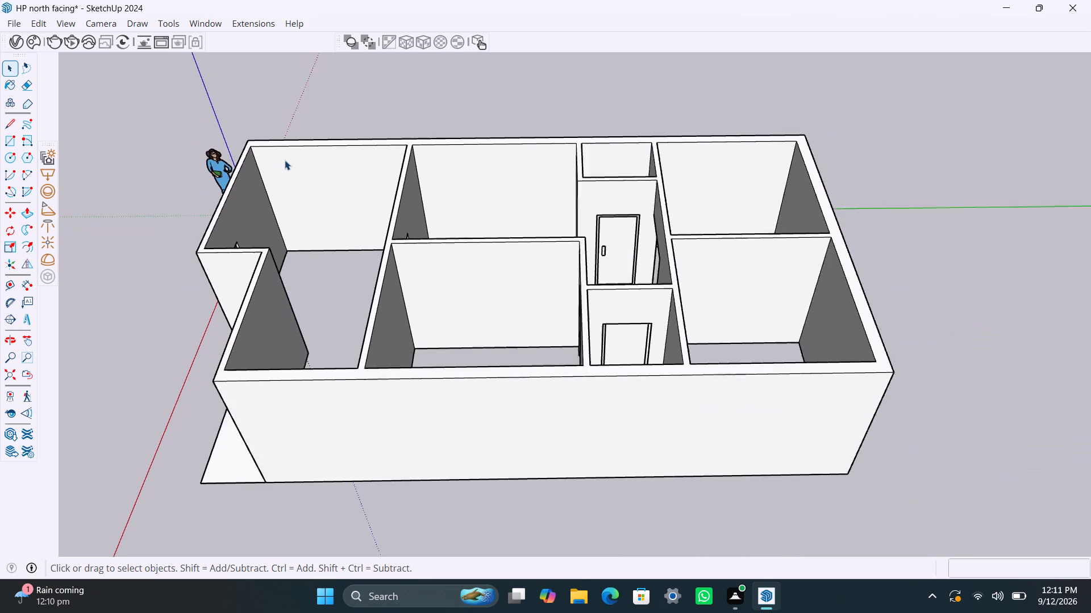
pyautogui.scroll(-2, 285, 160)
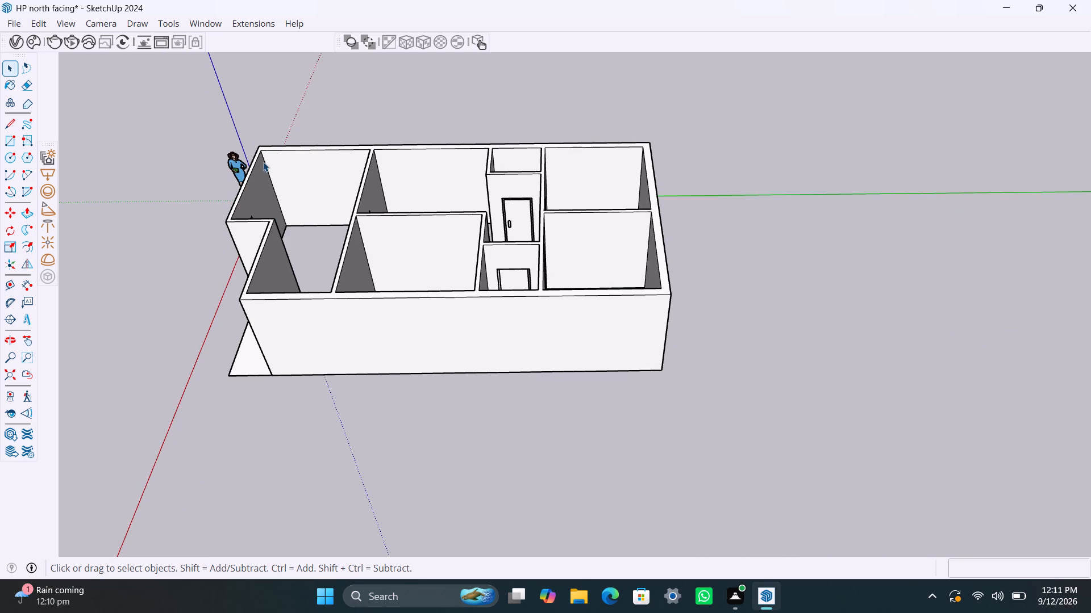
pyautogui.scroll(-5, 340, 203)
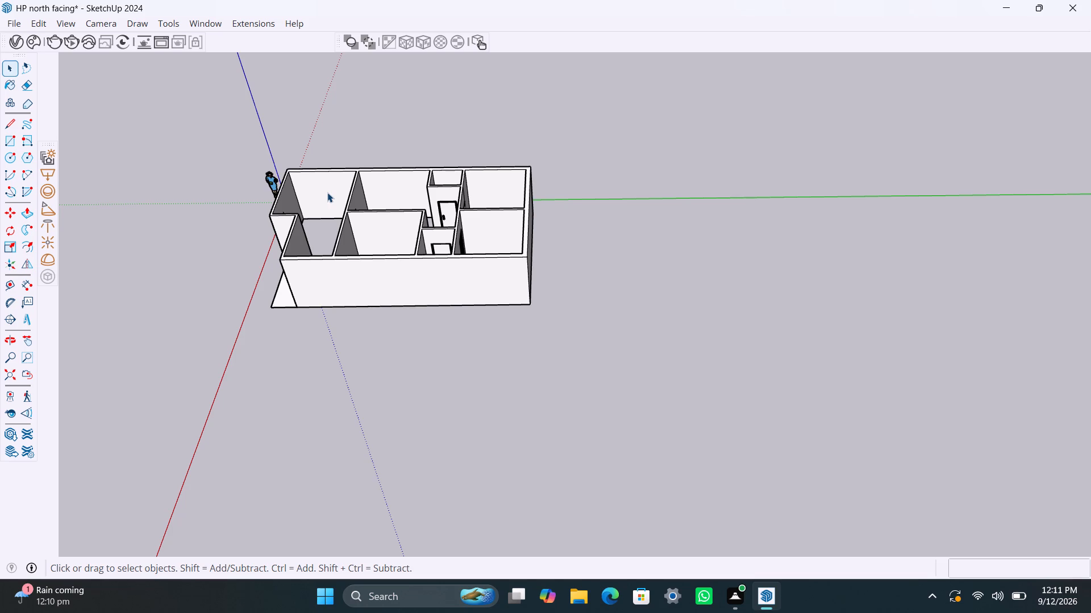
pyautogui.scroll(7, 327, 192)
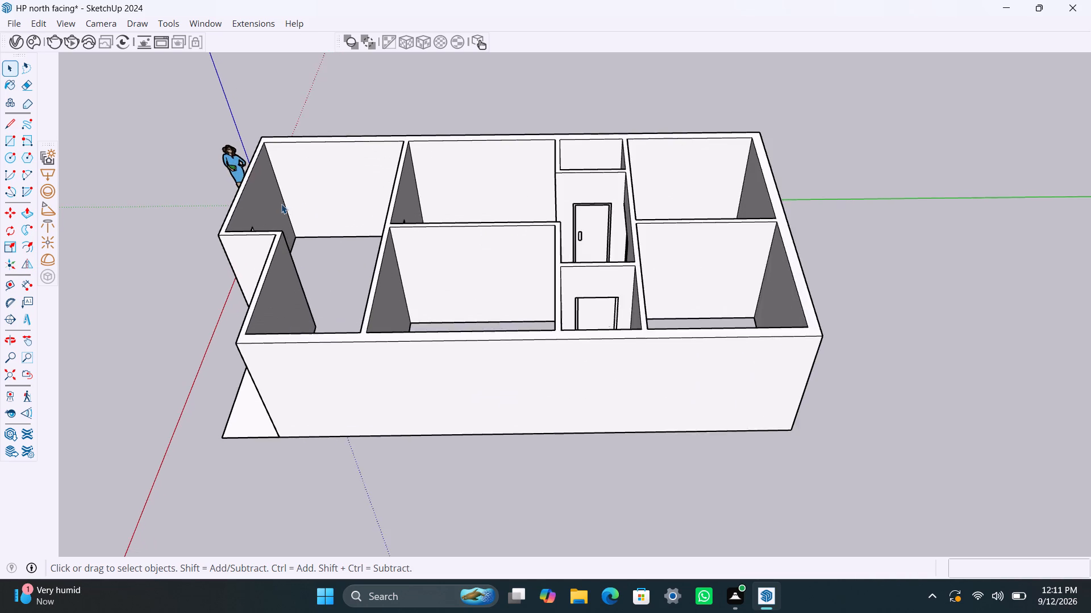
pyautogui.scroll(5, 281, 204)
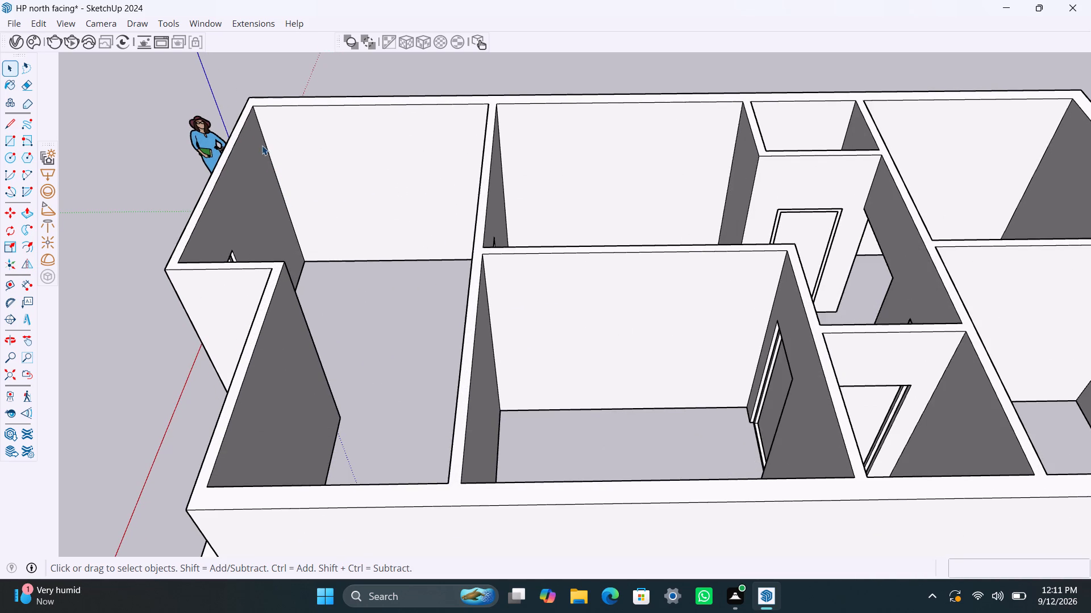
pyautogui.scroll(1, 261, 128)
pyautogui.scroll(-6, 260, 128)
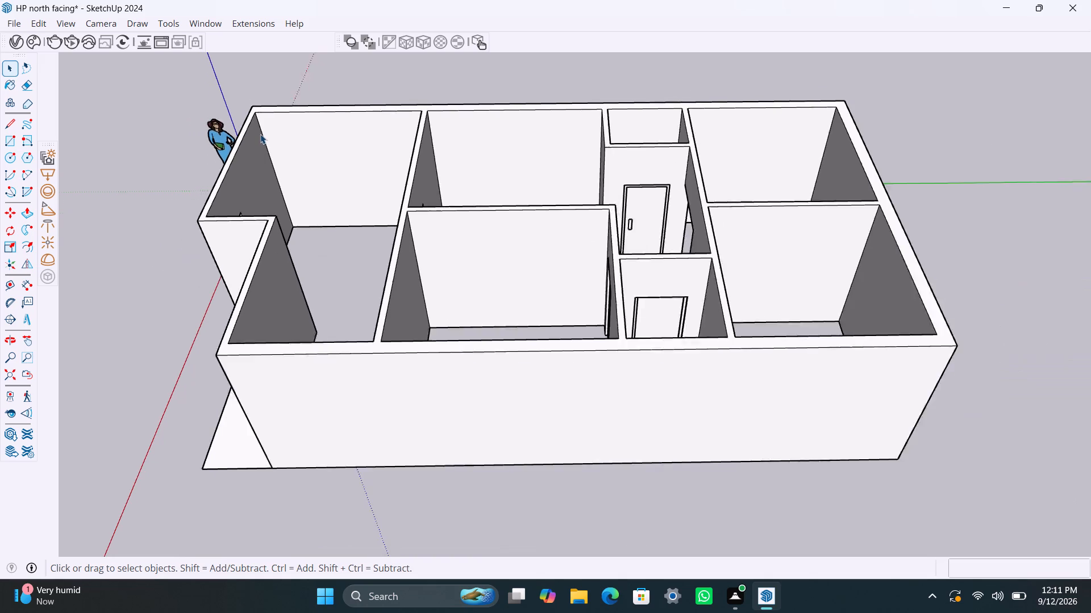
pyautogui.scroll(-5, 260, 134)
# Open the house walls group for editing and select the long outer wall's inner face in the corner room beside the scale figure.
pyautogui.moveTo(320, 207); pyautogui.dragTo(353, 405, button='middle')
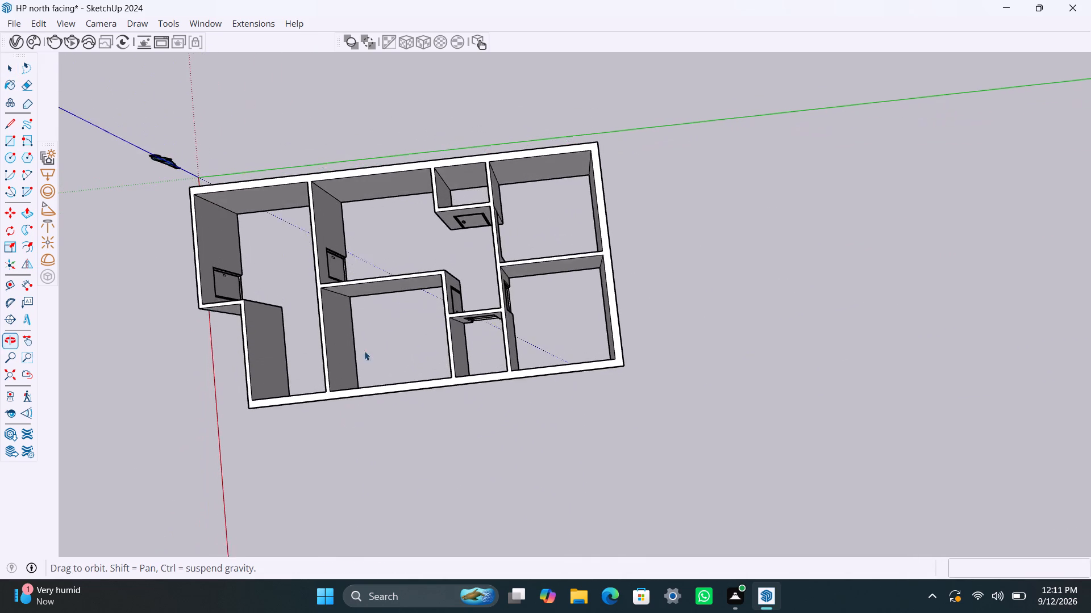
pyautogui.scroll(3, 256, 278)
pyautogui.scroll(7, 185, 203)
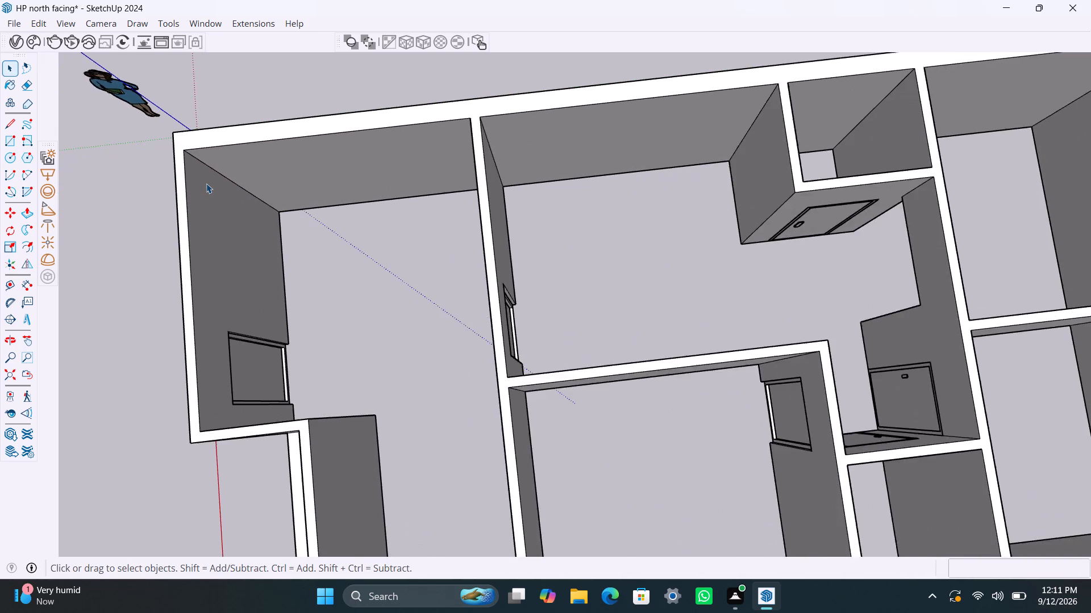
pyautogui.scroll(3, 206, 182)
pyautogui.click(182, 145)
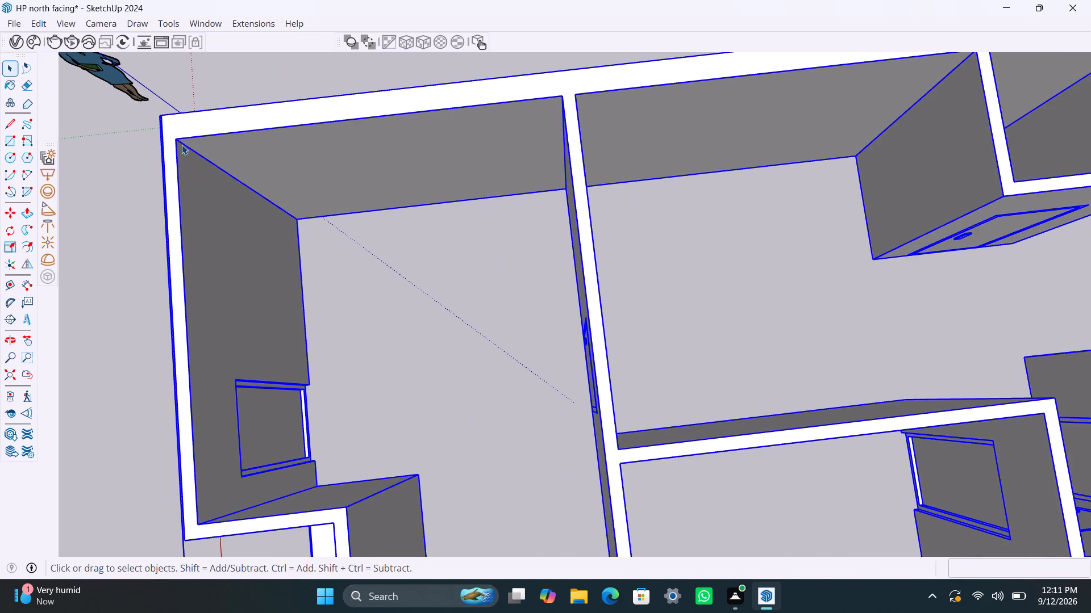
pyautogui.doubleClick(182, 145)
pyautogui.click(182, 145)
pyautogui.click(243, 152)
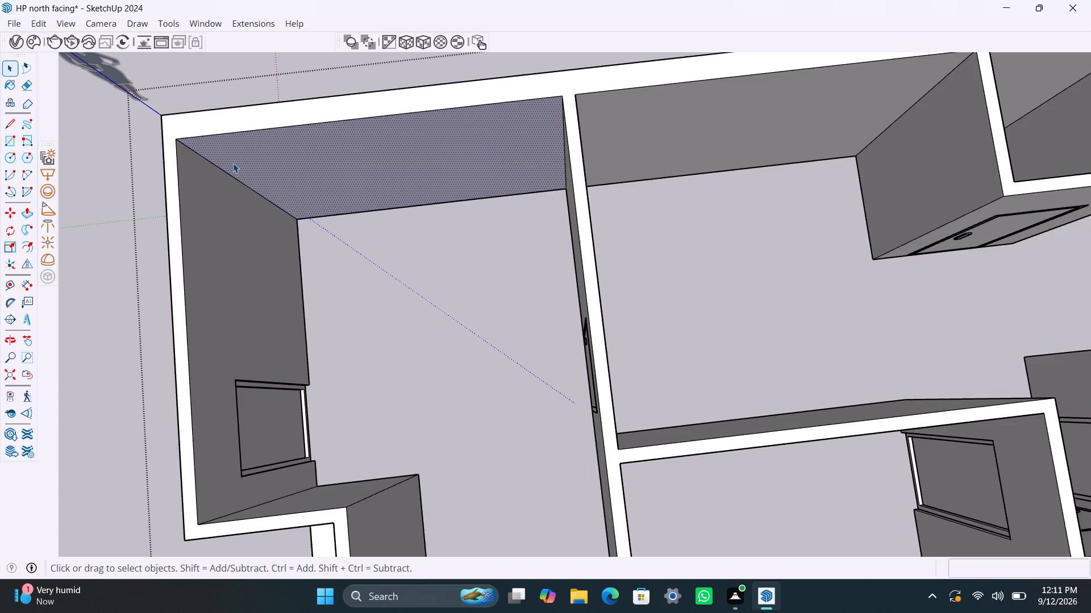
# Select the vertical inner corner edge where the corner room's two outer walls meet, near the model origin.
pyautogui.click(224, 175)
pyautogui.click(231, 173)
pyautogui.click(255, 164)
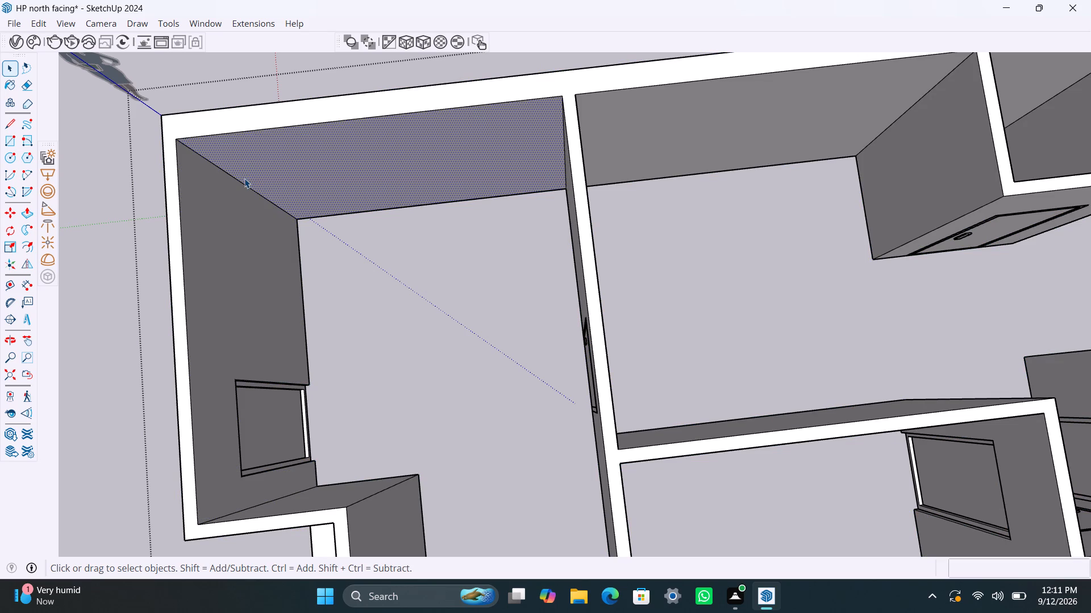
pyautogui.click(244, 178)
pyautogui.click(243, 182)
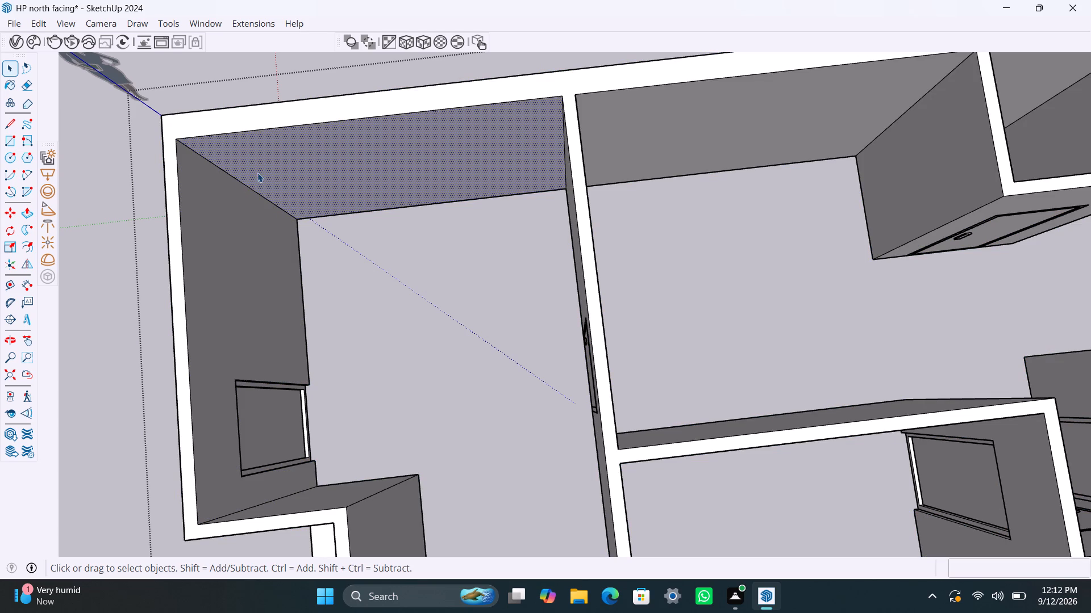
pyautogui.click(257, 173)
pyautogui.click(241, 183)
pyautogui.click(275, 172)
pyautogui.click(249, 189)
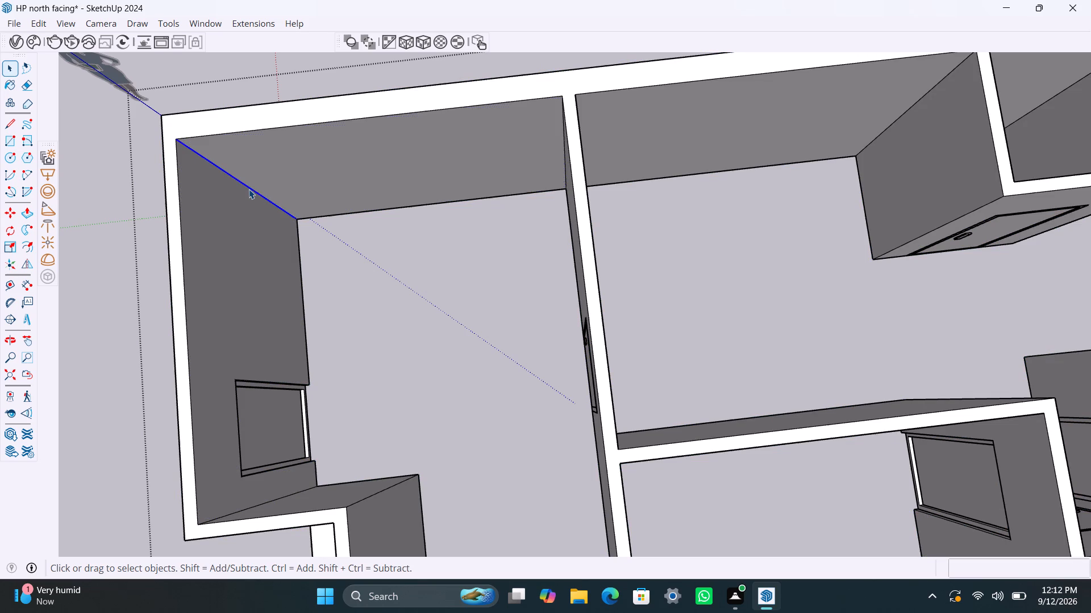
# Select the long outer wall's inner face in the corner room near the model origin.
pyautogui.scroll(-5, 187, 149)
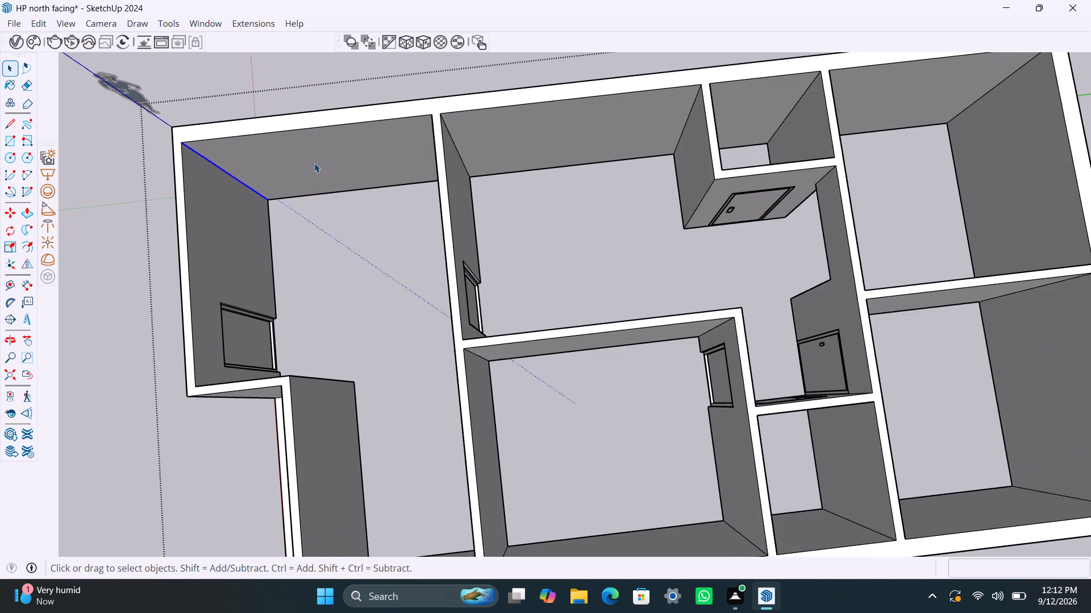
pyautogui.scroll(-11, 317, 167)
pyautogui.click(332, 182)
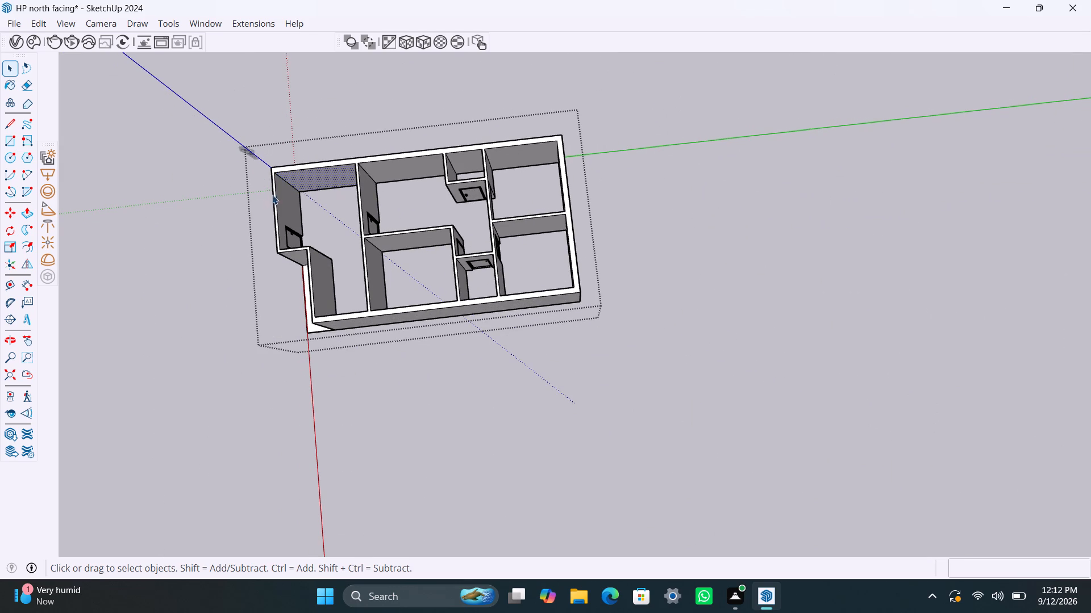
pyautogui.scroll(4, 307, 201)
pyautogui.scroll(-2, 297, 167)
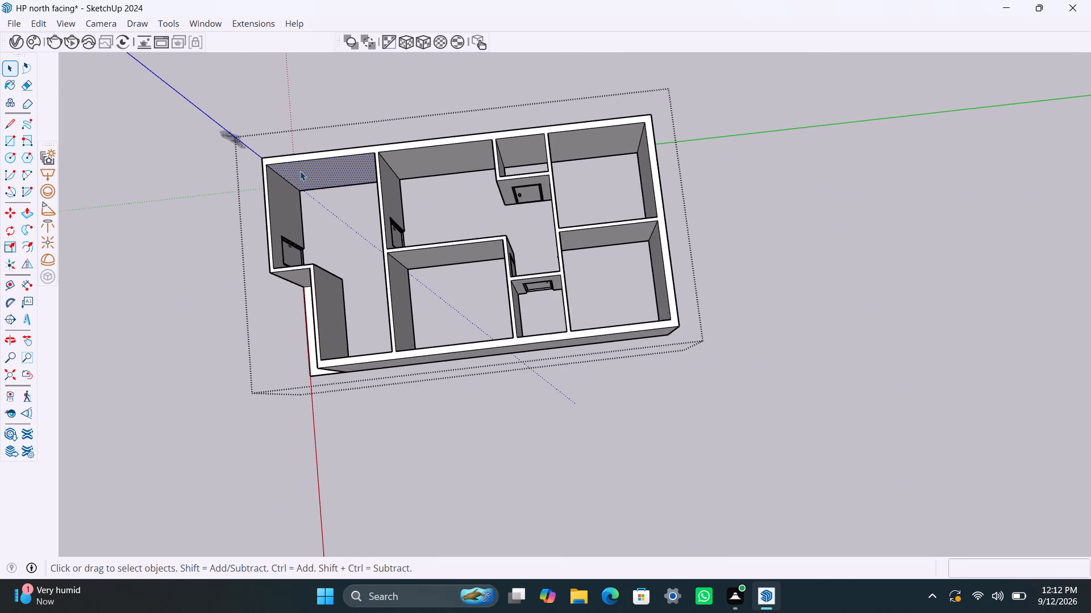
pyautogui.scroll(-3, 323, 182)
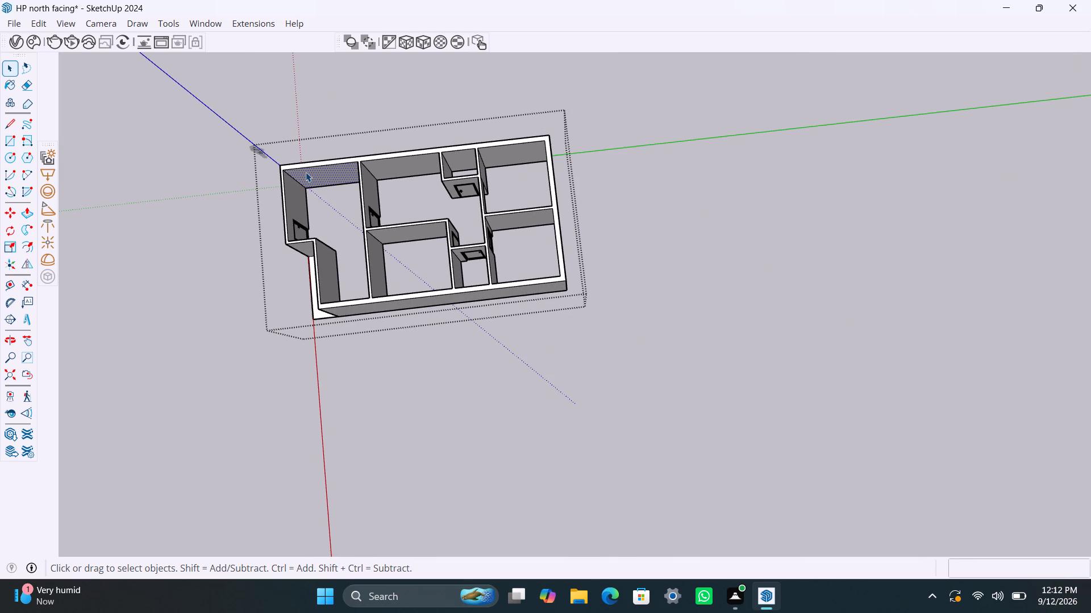
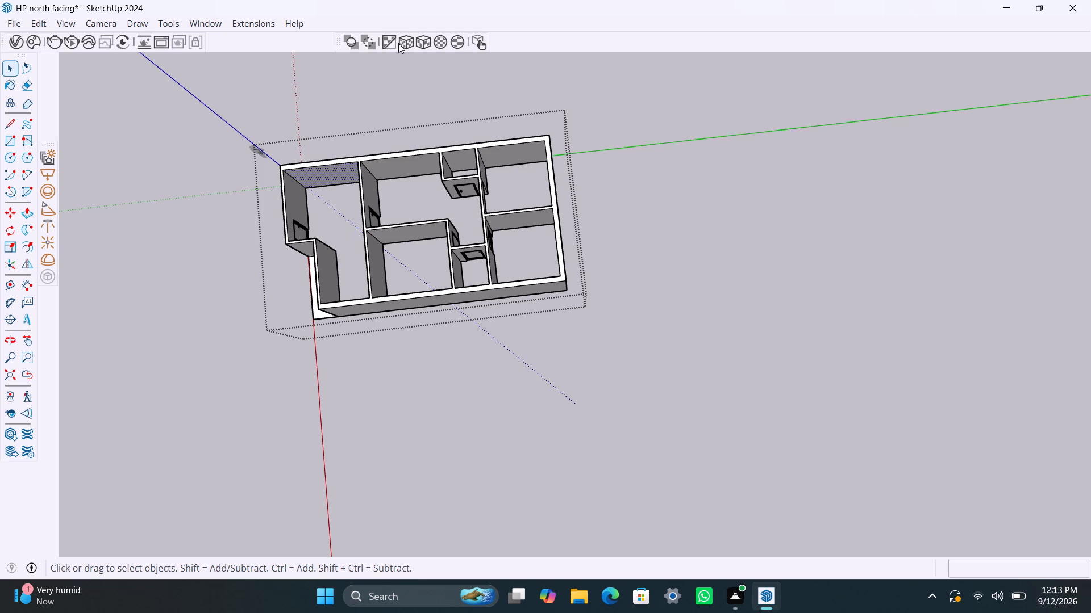
# Place a vertical guide on the long outer wall about 2' 3" in from its vertical edge beside the white triangular face.
pyautogui.scroll(-3, 366, 212)
pyautogui.moveTo(460, 334); pyautogui.dragTo(388, 170, button='middle')
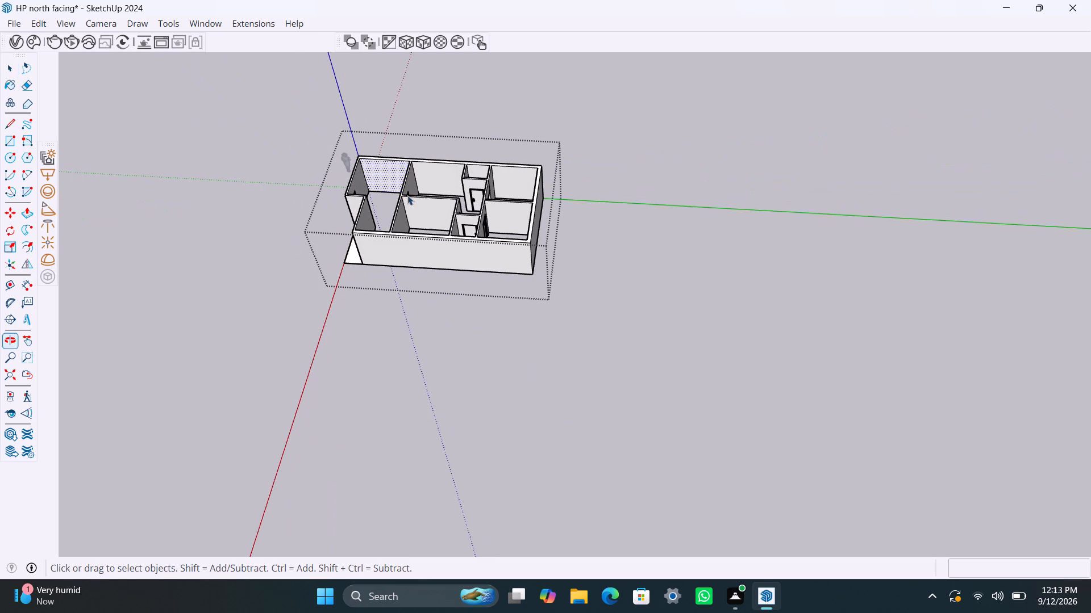
pyautogui.scroll(2, 328, 253)
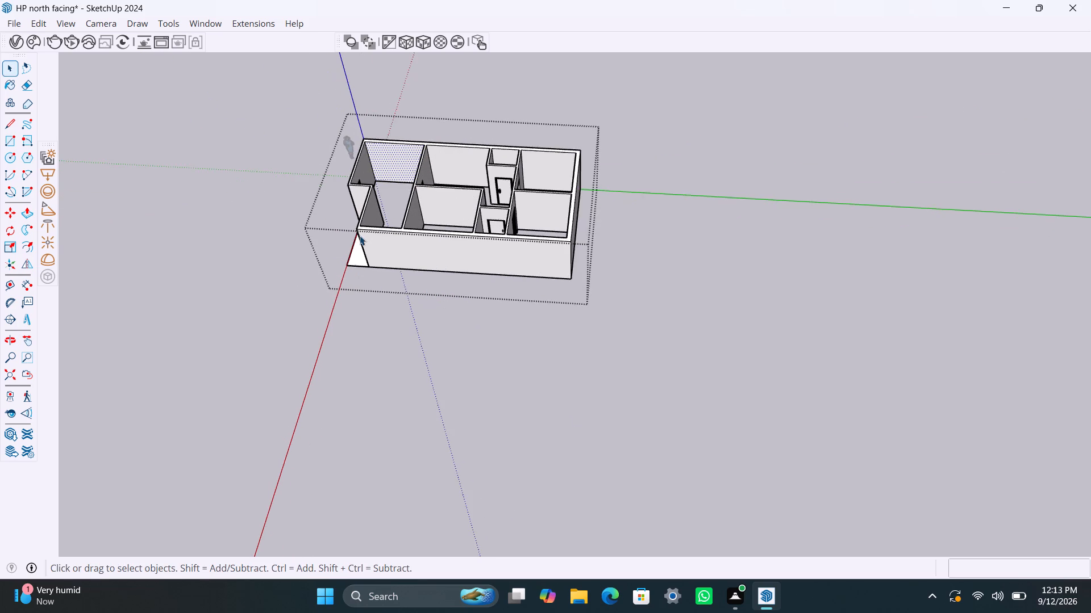
pyautogui.scroll(4, 377, 232)
pyautogui.moveTo(376, 237); pyautogui.dragTo(411, 228, button='middle')
pyautogui.scroll(1, 399, 245)
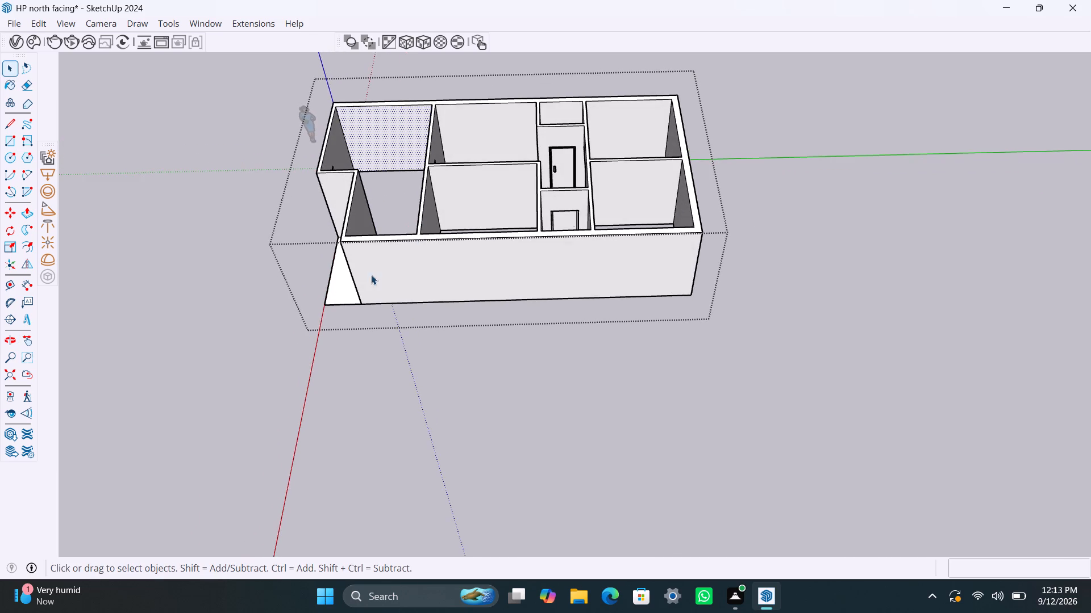
pyautogui.scroll(3, 358, 278)
pyautogui.click(347, 272)
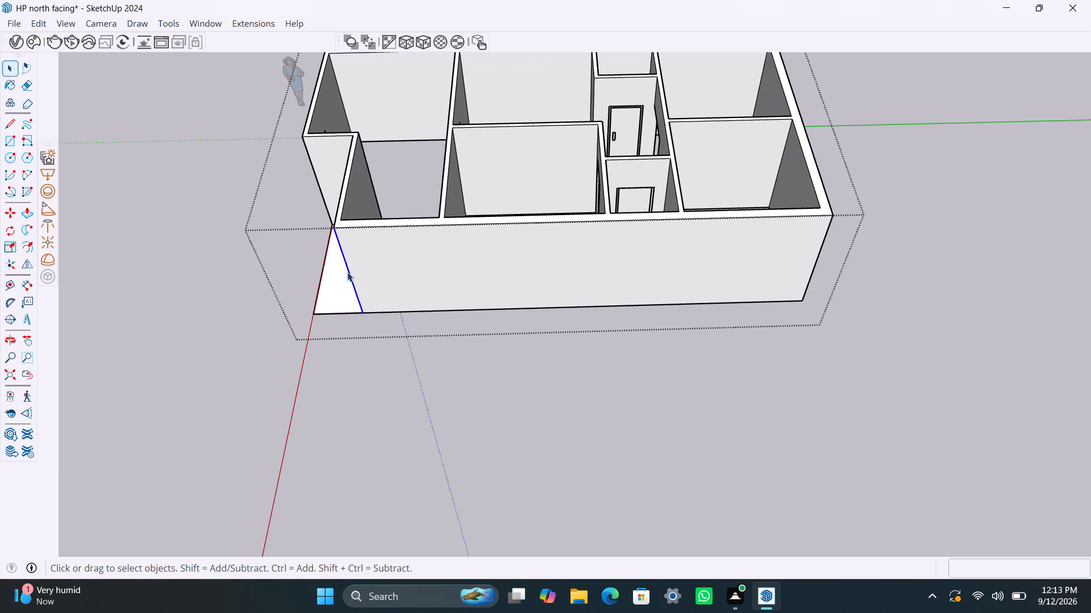
pyautogui.press('t')
pyautogui.click(347, 272)
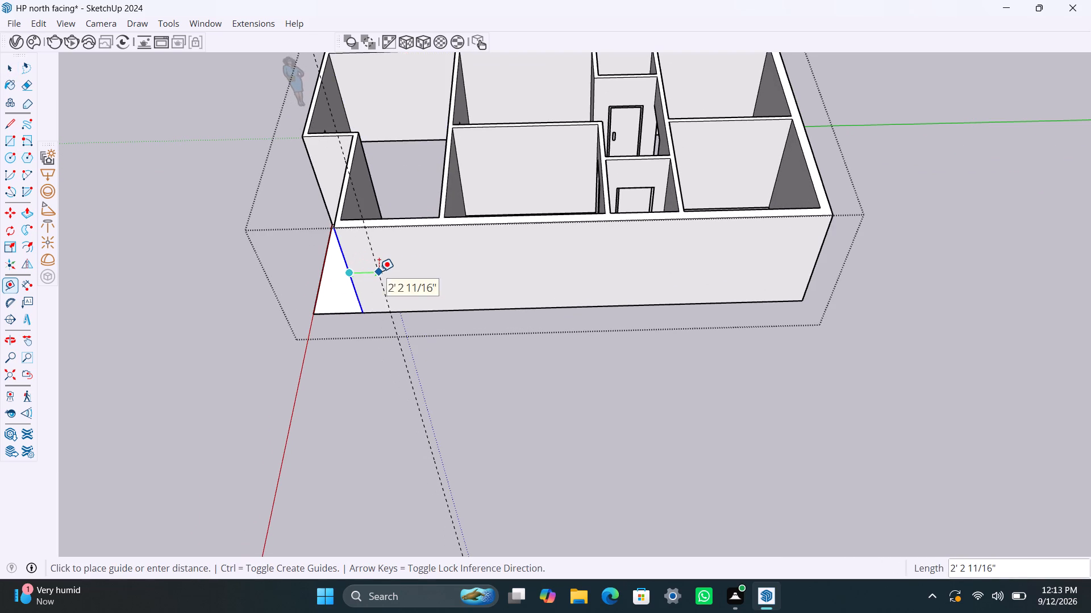
pyautogui.click(379, 271)
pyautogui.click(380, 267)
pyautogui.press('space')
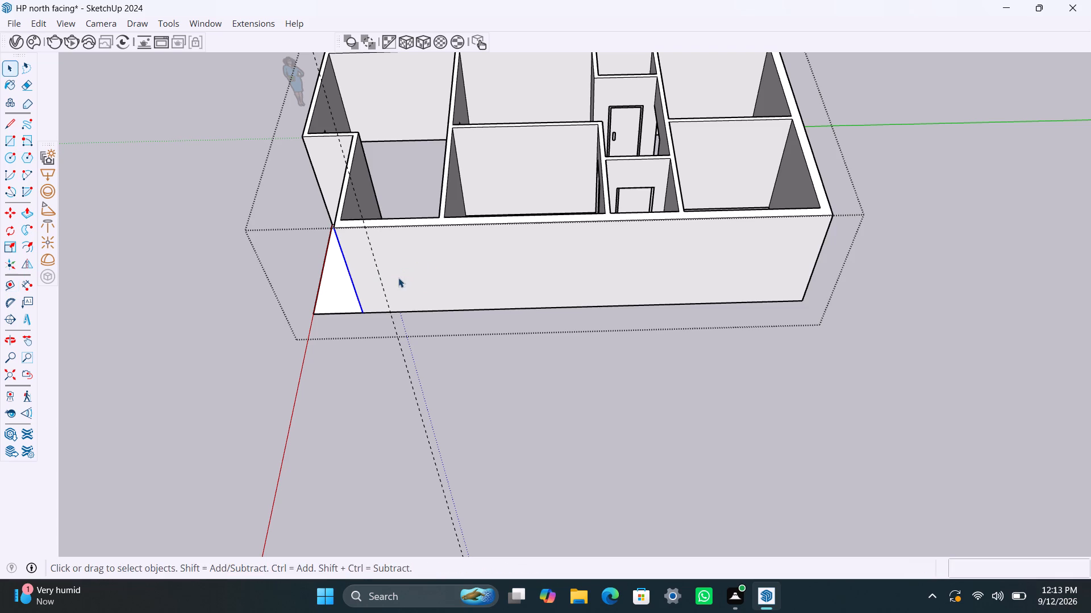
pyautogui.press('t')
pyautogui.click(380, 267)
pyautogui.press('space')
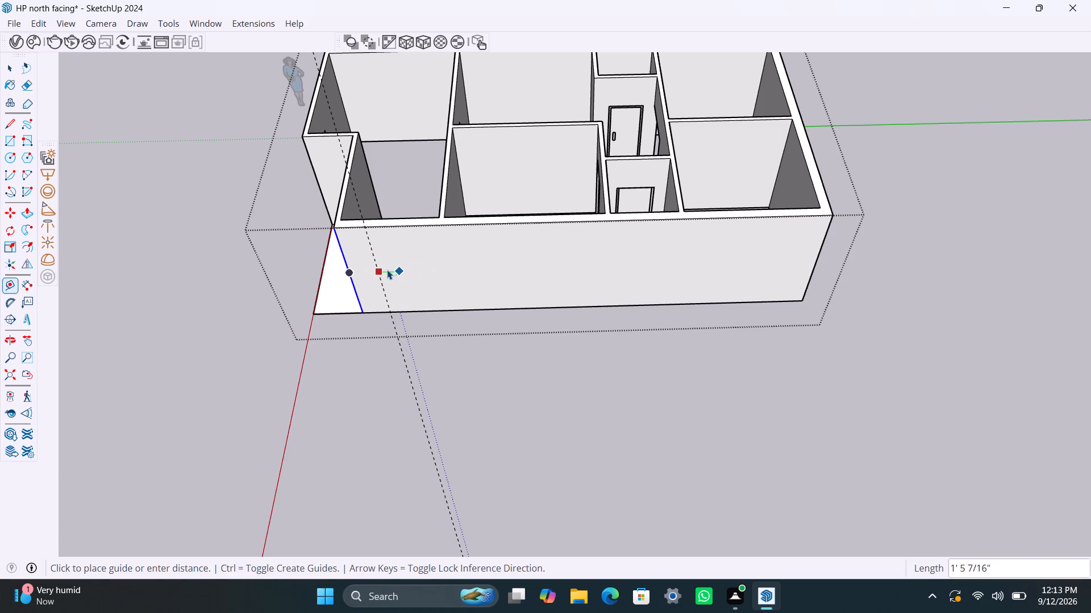
# Place a second vertical guide on the long outer wall, 4' further along from the first guide.
pyautogui.press('t')
pyautogui.click(375, 254)
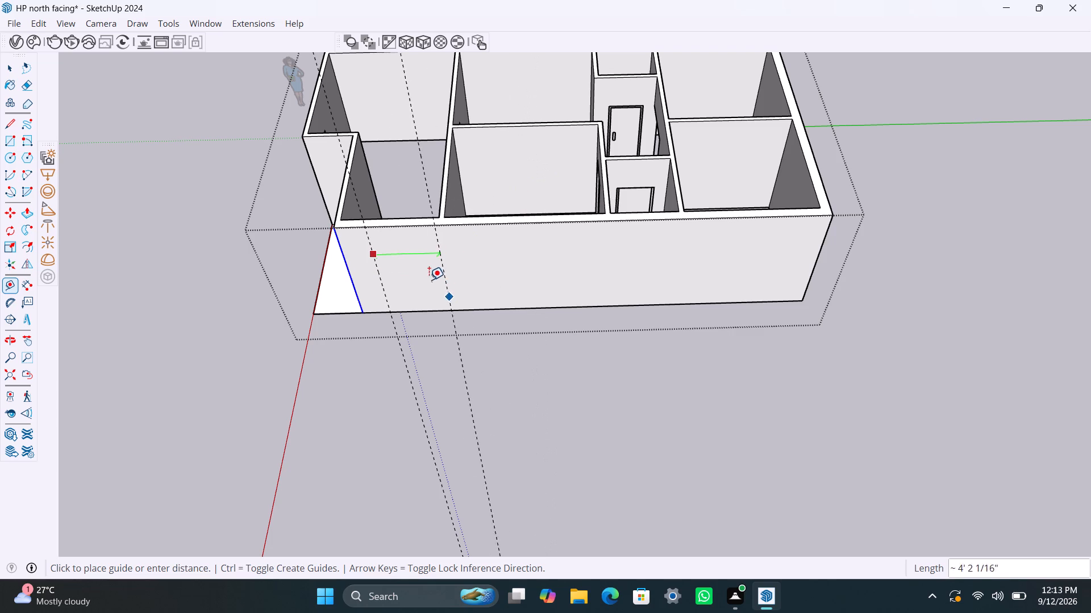
pyautogui.write("4'")
pyautogui.press('Return')
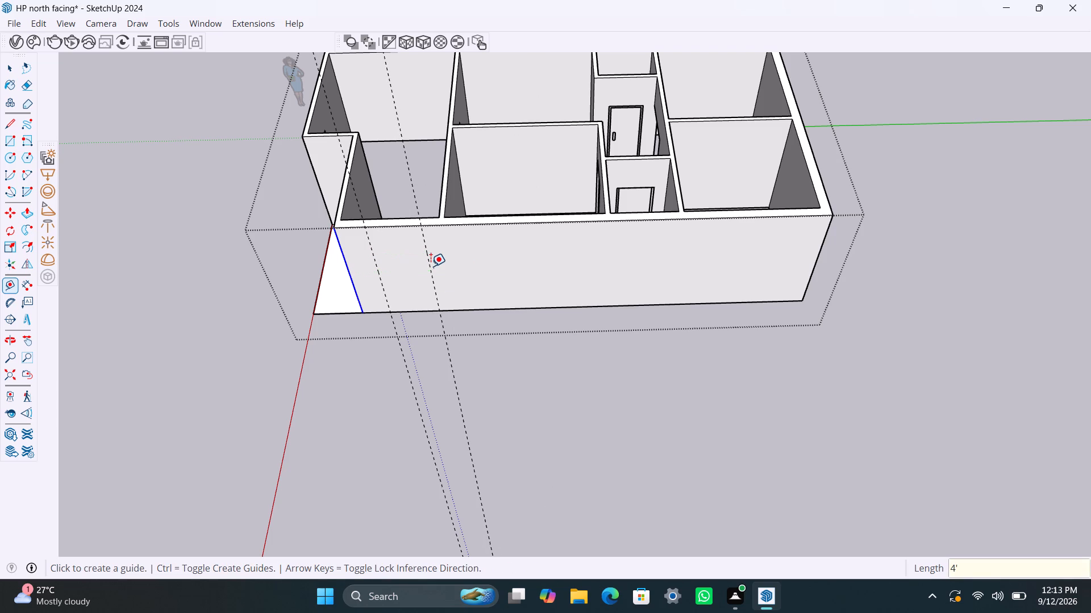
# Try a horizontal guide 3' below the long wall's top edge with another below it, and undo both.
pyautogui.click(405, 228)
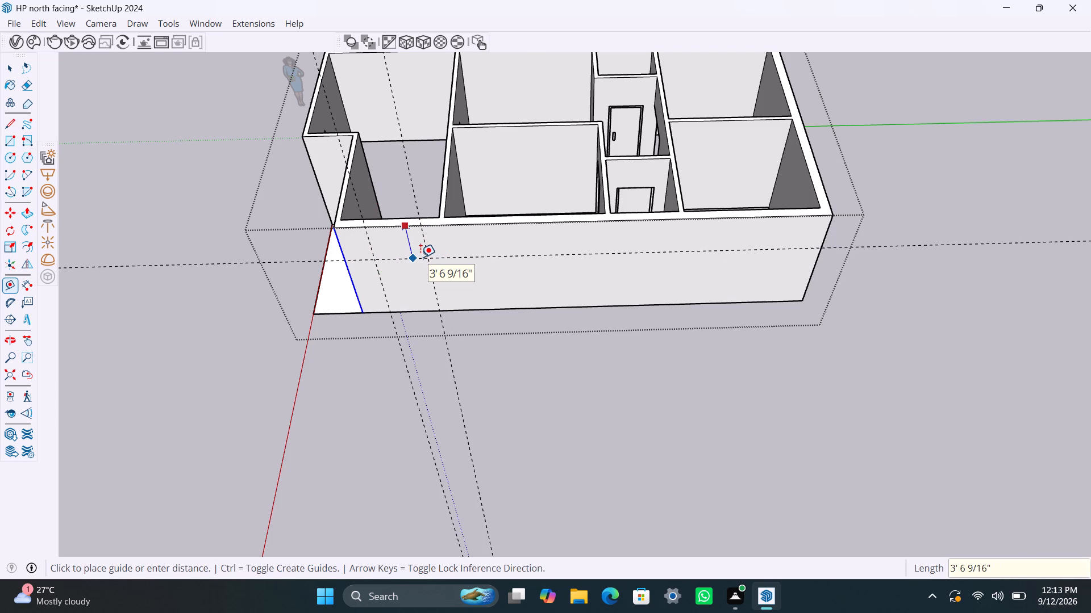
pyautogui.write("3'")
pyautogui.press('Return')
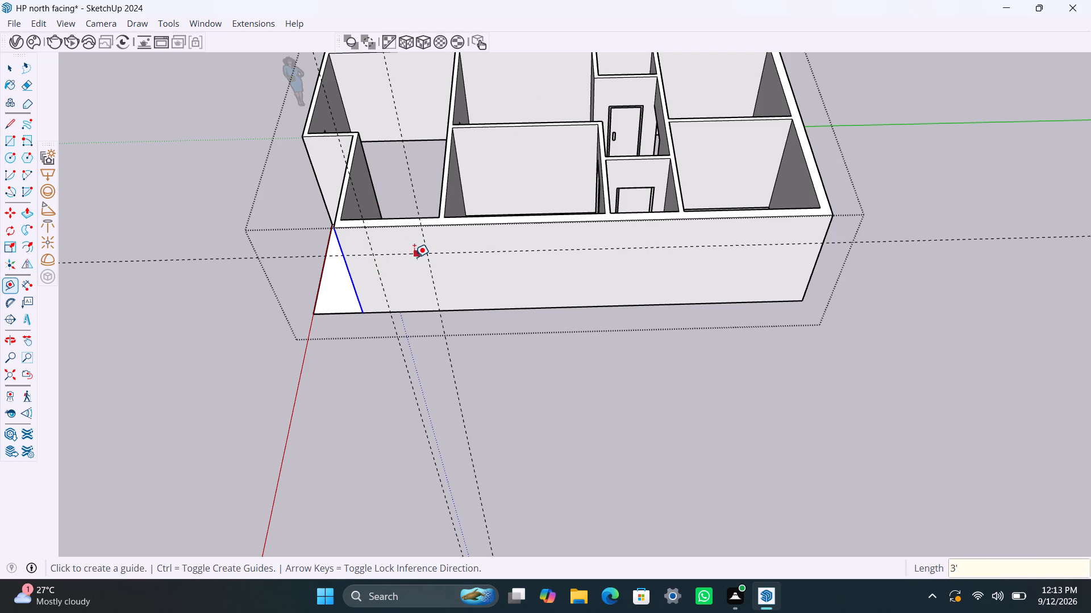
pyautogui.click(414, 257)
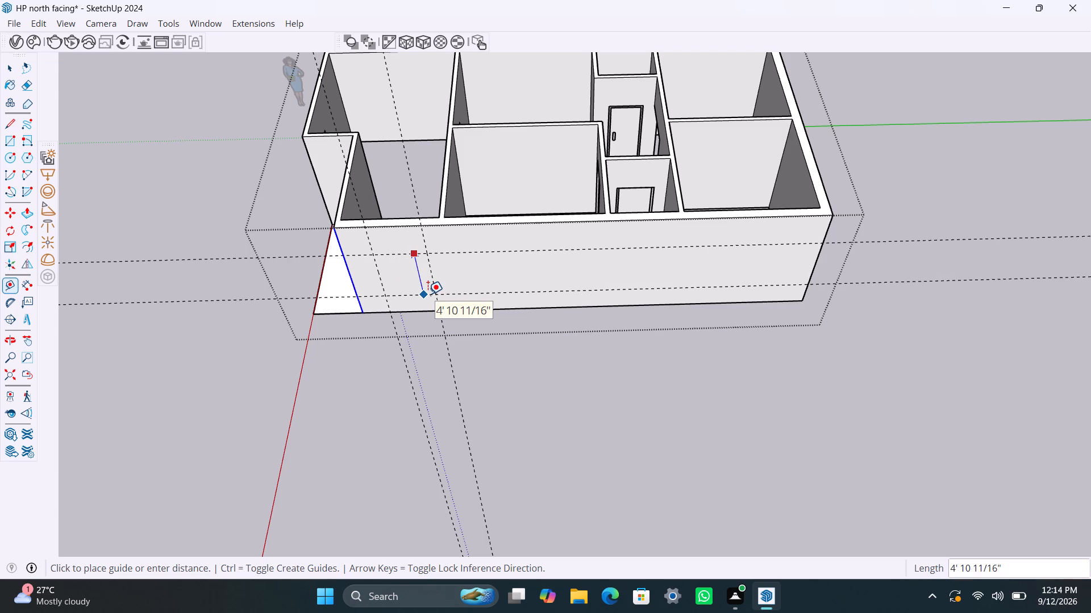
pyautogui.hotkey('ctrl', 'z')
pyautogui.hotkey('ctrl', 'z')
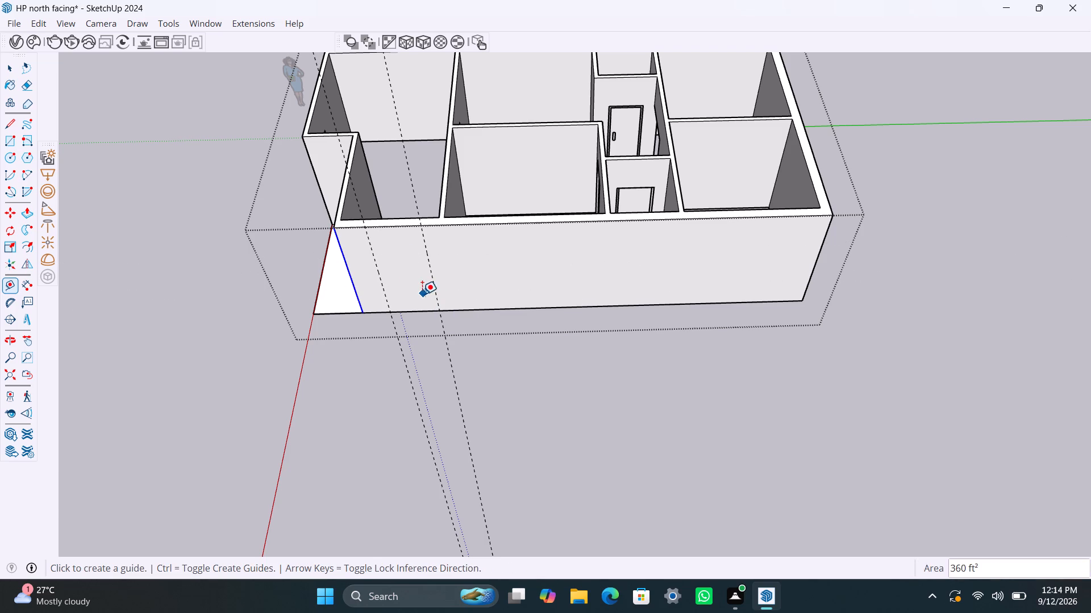
# Place a horizontal guide 3' below the long wall's top edge and another 4' below that one.
pyautogui.moveTo(404, 228); pyautogui.dragTo(402, 233)
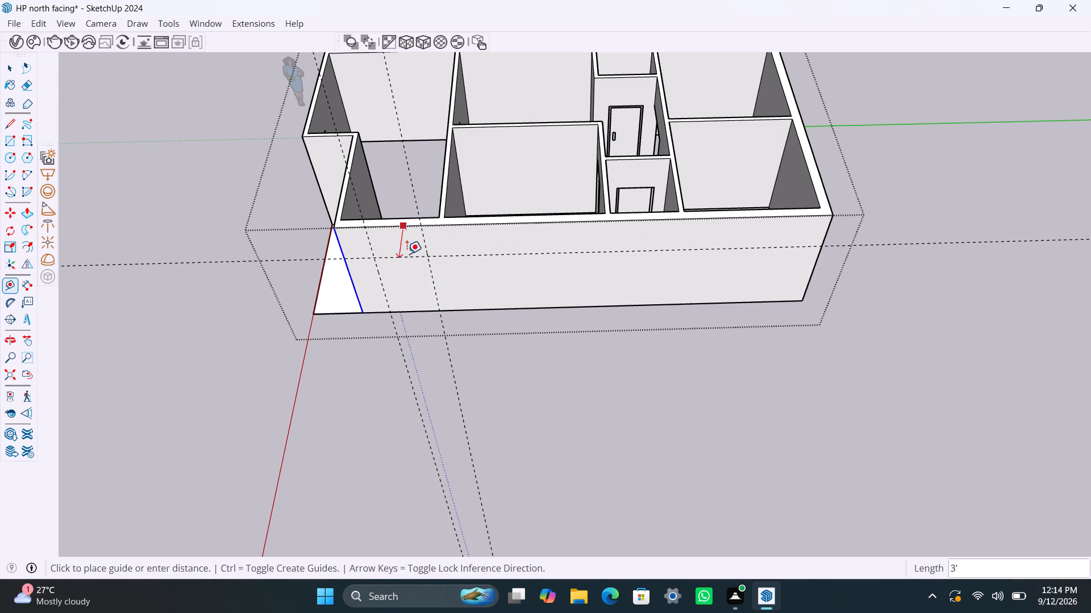
pyautogui.write("3'")
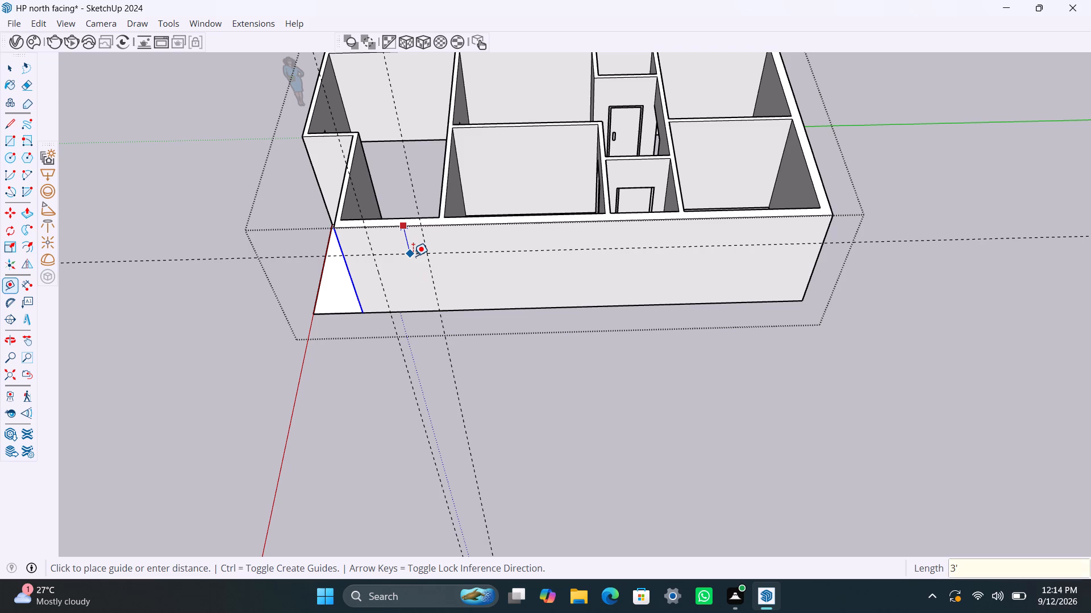
pyautogui.press('Return')
pyautogui.click(409, 256)
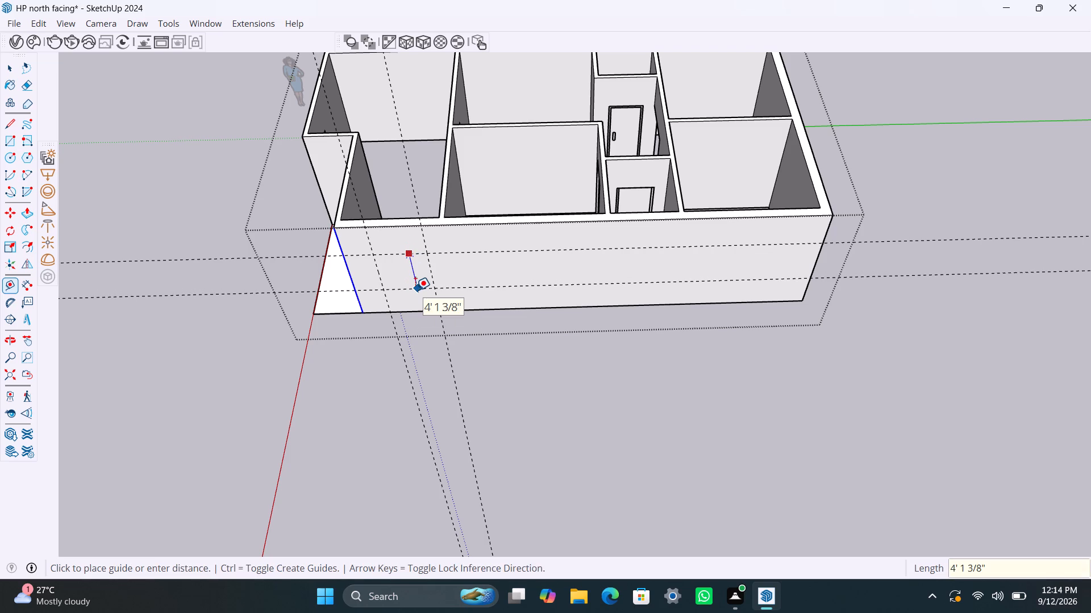
pyautogui.write("4'")
pyautogui.press('Return')
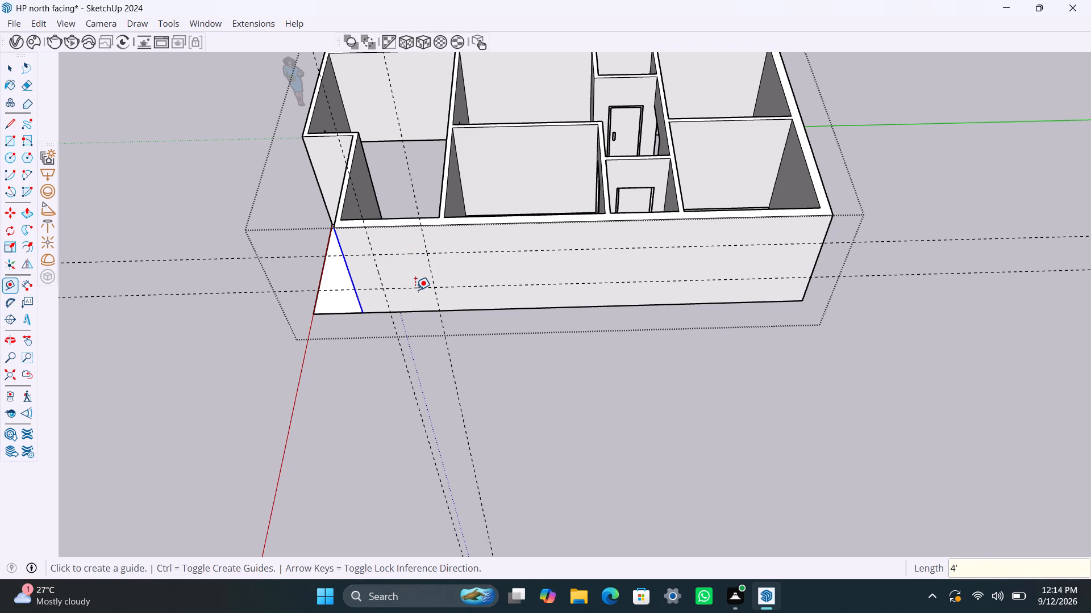
# Mark the second window's width with vertical guides about 5' 1" past the 4' window guide and 4' beyond that.
pyautogui.click(428, 242)
pyautogui.click(494, 235)
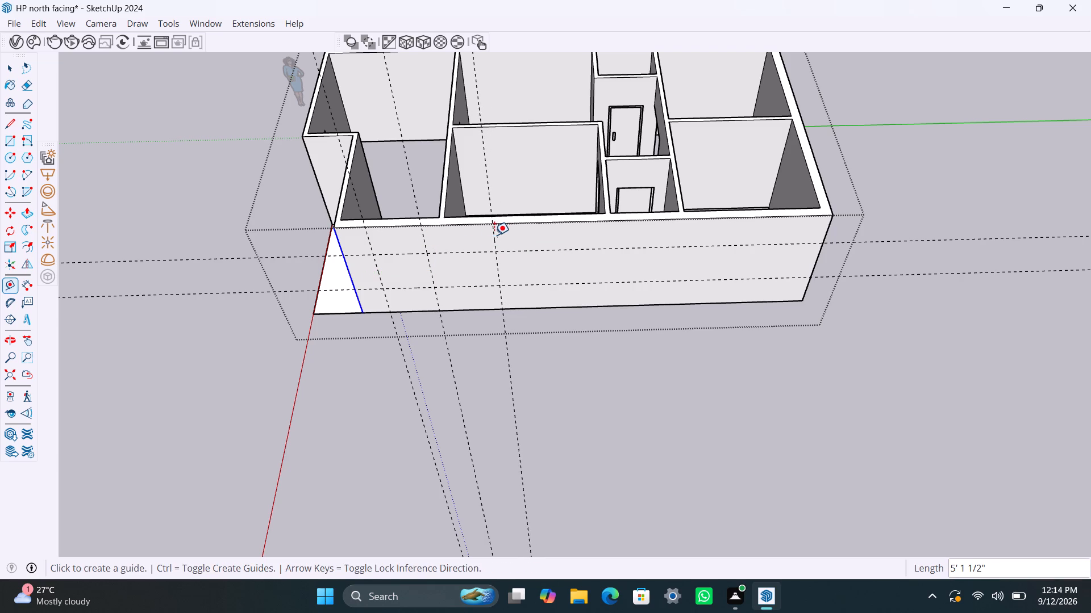
pyautogui.click(494, 241)
pyautogui.write("4'")
pyautogui.press('Return')
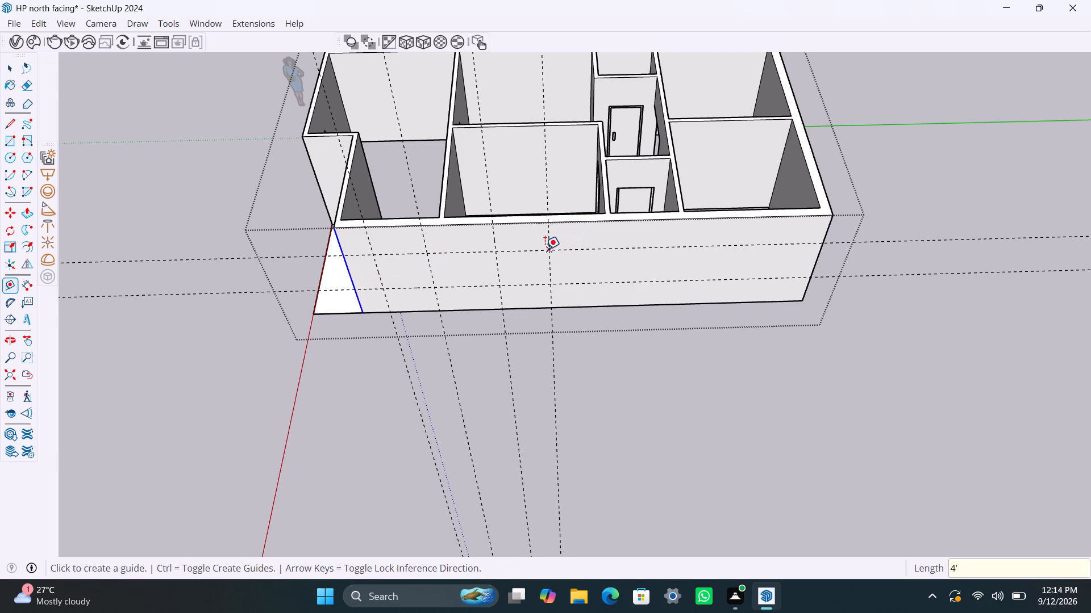
# Mark the small opening's width with vertical guides about 5' 7" past the second window and 2' beyond that.
pyautogui.click(552, 241)
pyautogui.click(624, 239)
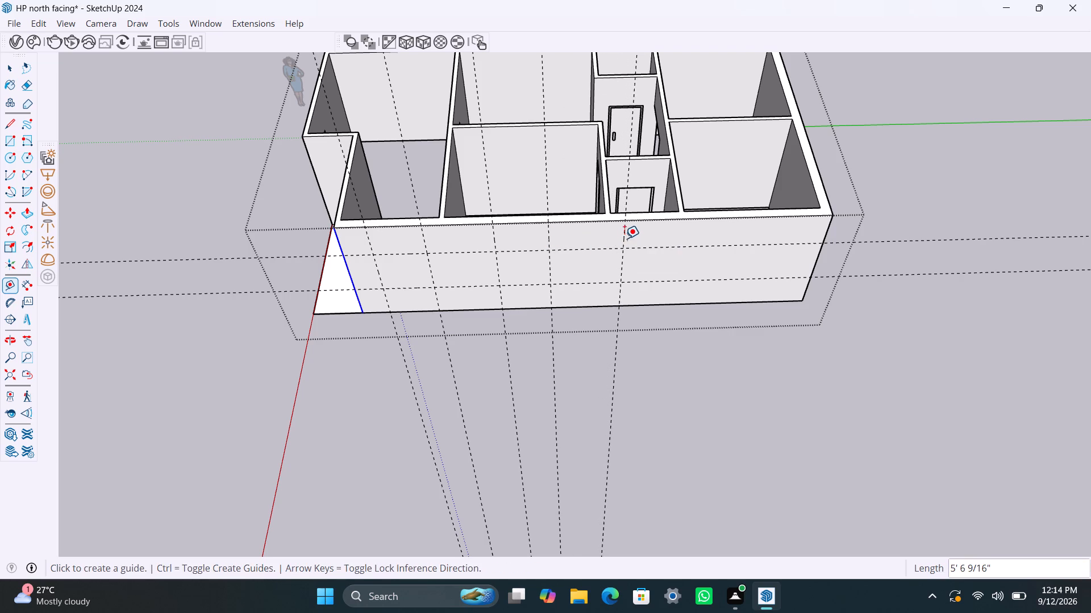
pyautogui.click(624, 238)
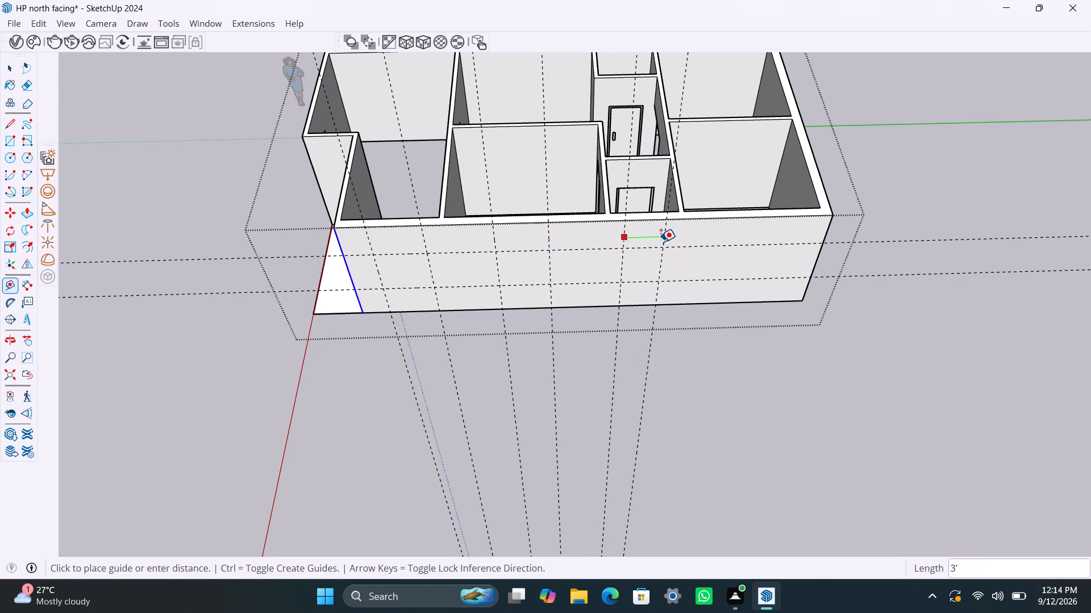
pyautogui.write("2'")
pyautogui.press('Return')
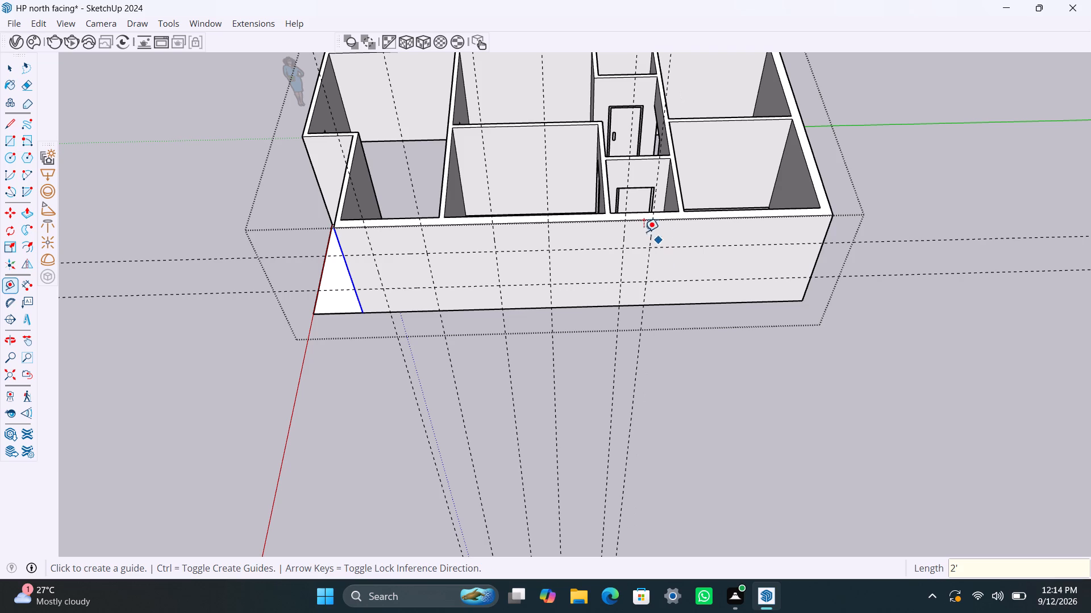
# Place a horizontal guide 2' below the upper horizontal guide for the small opening's lower edge.
pyautogui.click(640, 247)
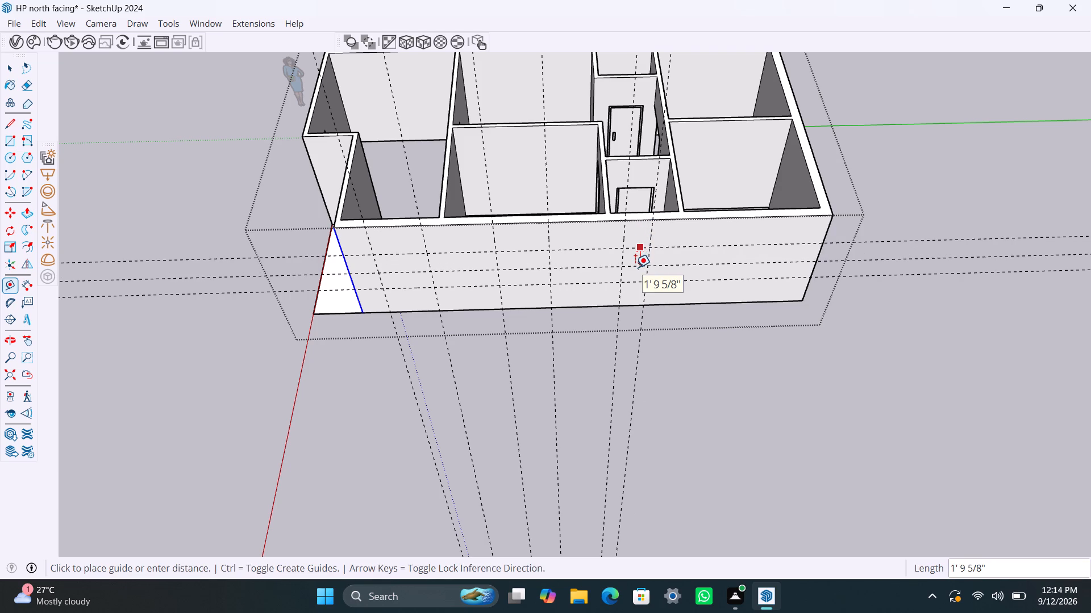
pyautogui.write("2'")
pyautogui.press('Return')
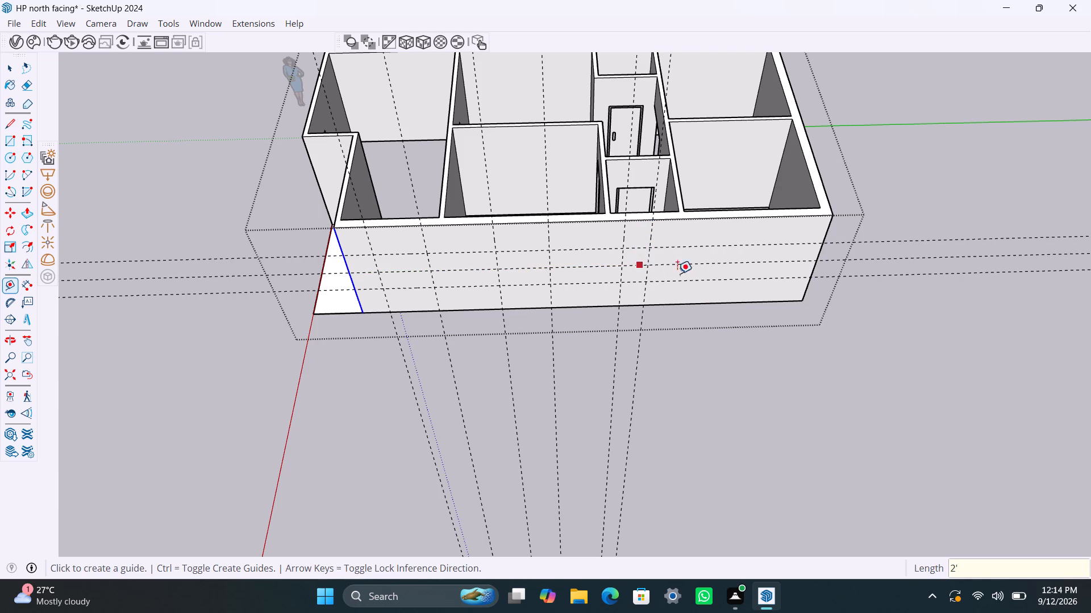
# Mark the last window's width with vertical guides about 4' 11" past the small opening and 4' beyond that.
pyautogui.click(649, 236)
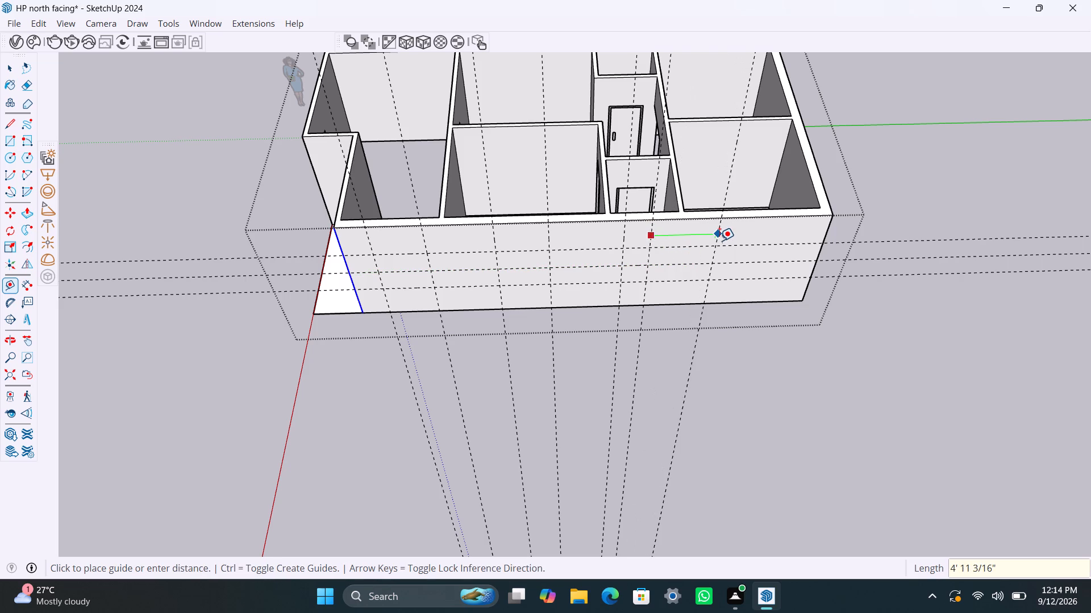
pyautogui.click(719, 241)
pyautogui.click(718, 234)
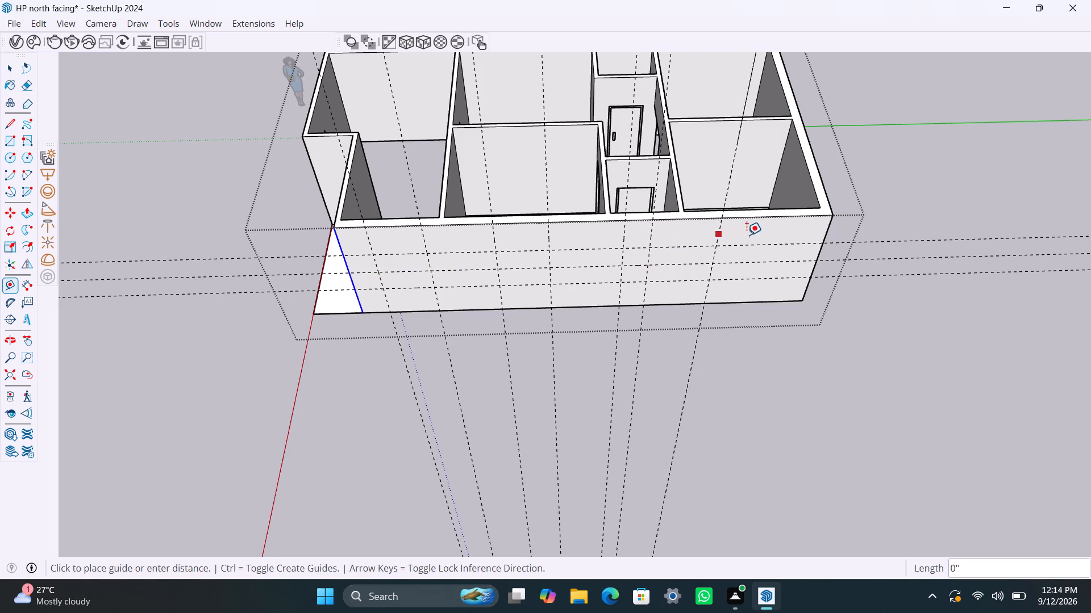
pyautogui.write("4'")
pyautogui.press('Return')
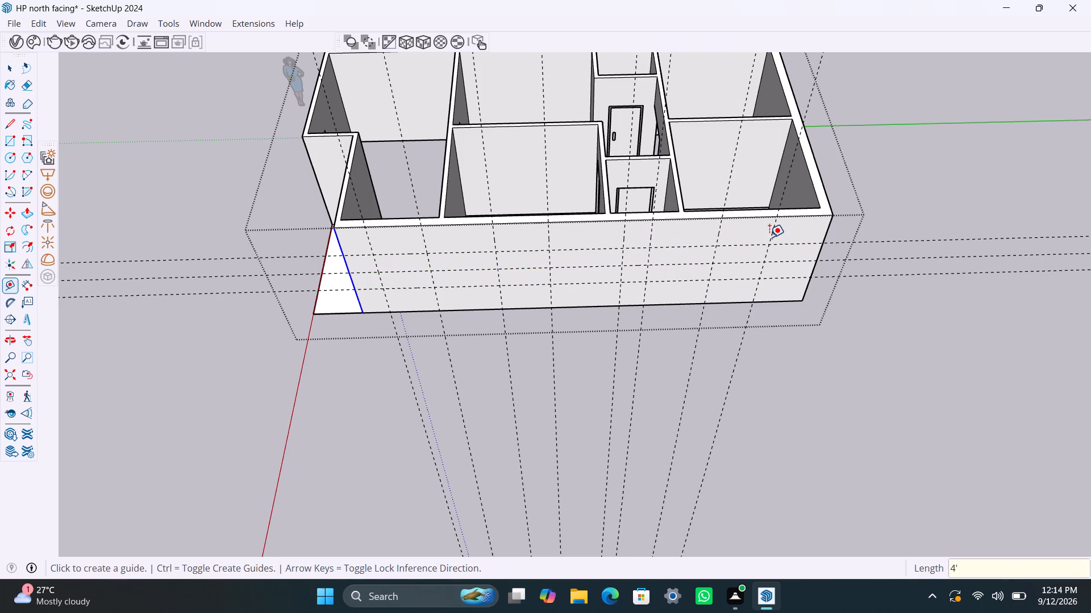
# Draw the 2' x 2' small opening rectangle on the long outer wall between its guides.
pyautogui.press('space')
pyautogui.press('r')
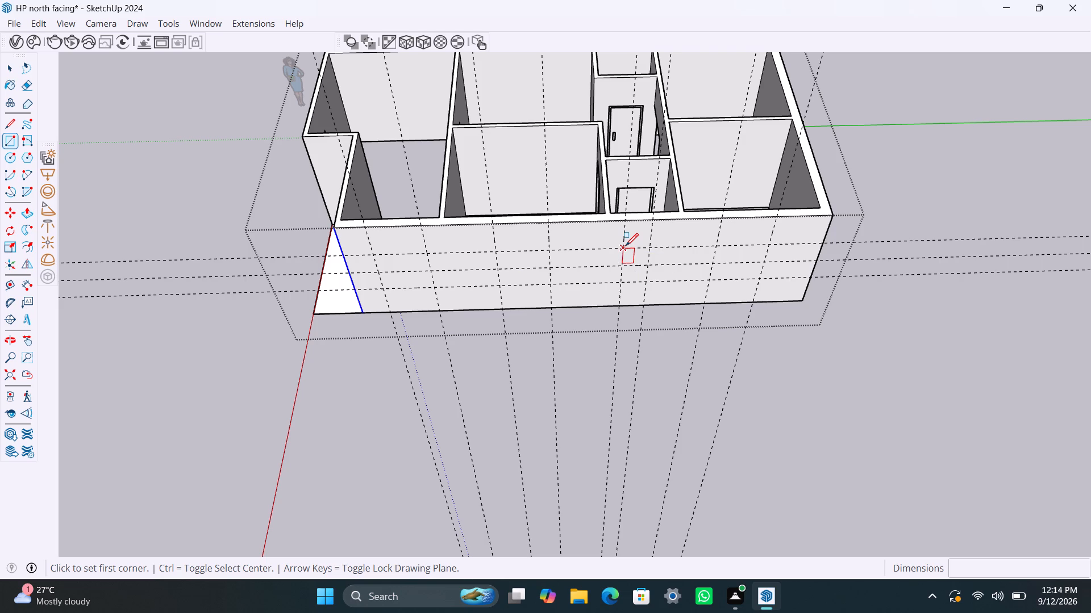
pyautogui.click(625, 246)
pyautogui.click(650, 264)
pyautogui.press('space')
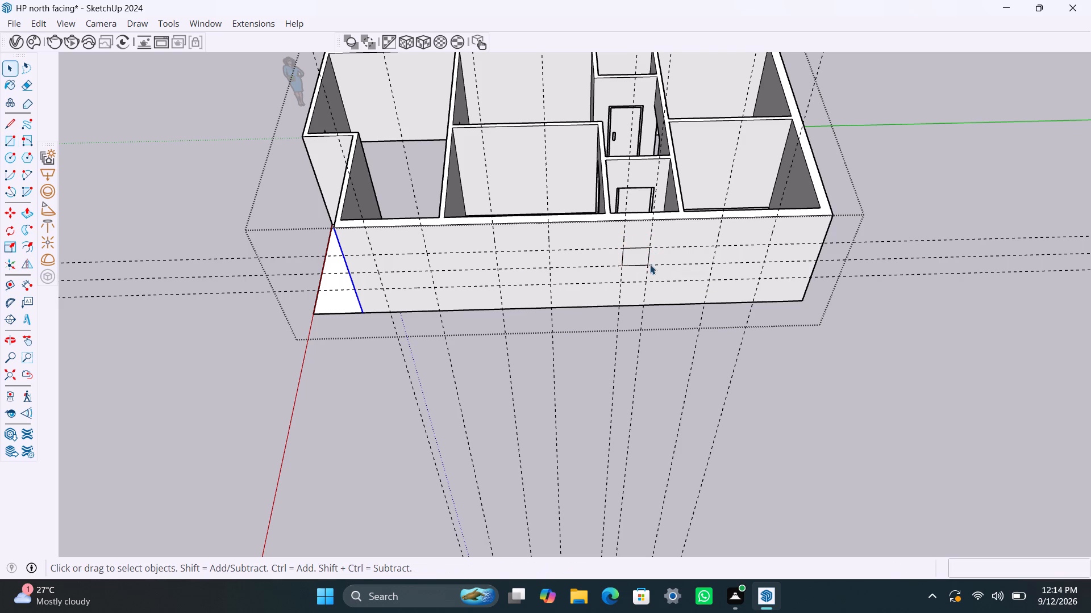
# Delete the middle horizontal guide that marks the lower edge of the small opening.
pyautogui.click(677, 263)
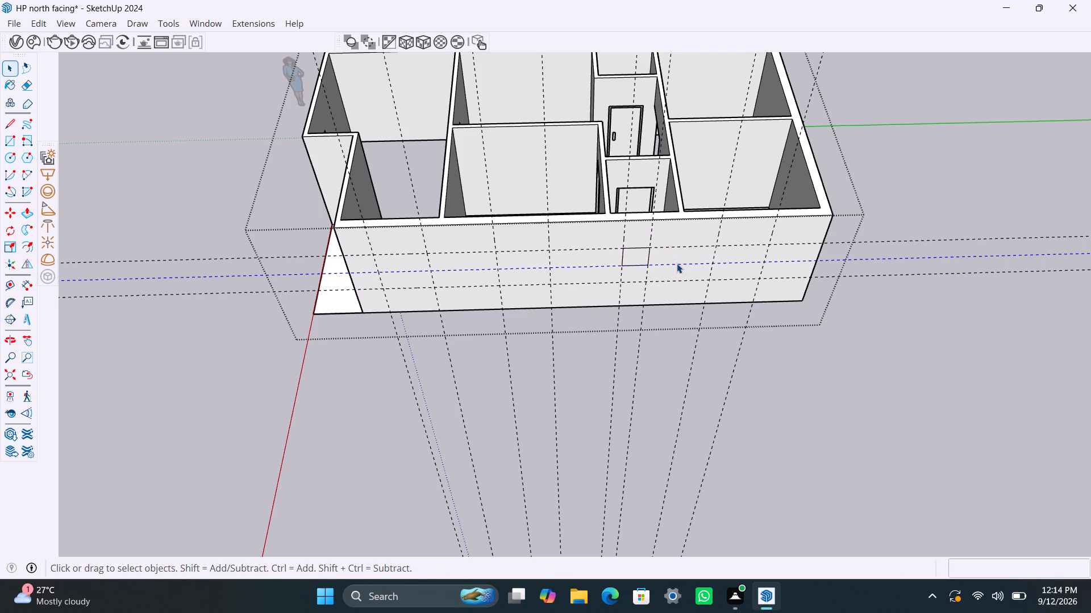
pyautogui.press('Delete')
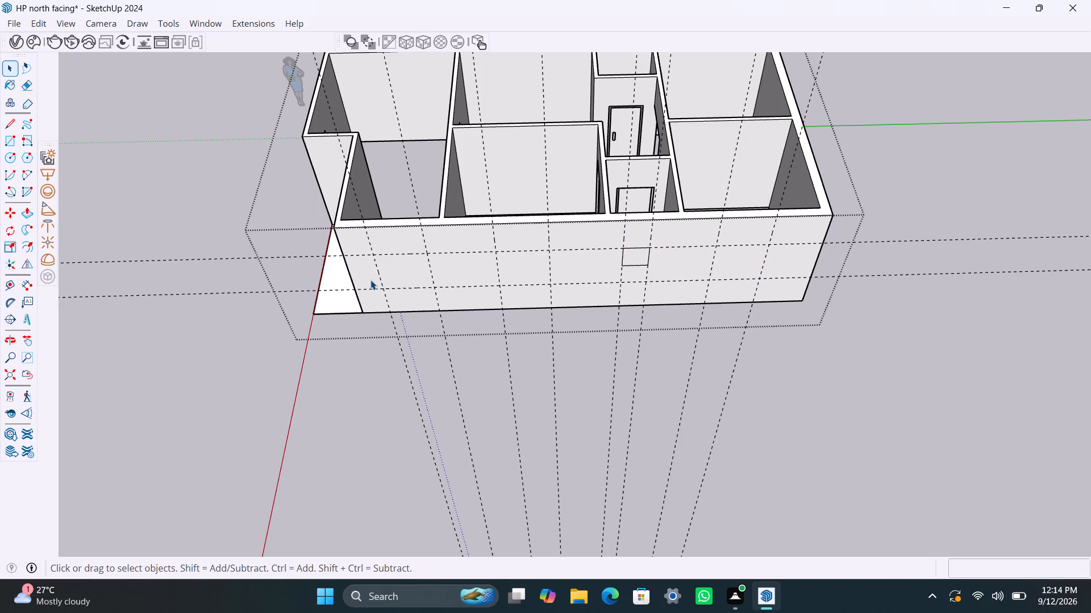
# Draw the first 4' x 4' window rectangle between the two guides nearest the white triangular face.
pyautogui.press('r')
pyautogui.moveTo(375, 253); pyautogui.dragTo(376, 261)
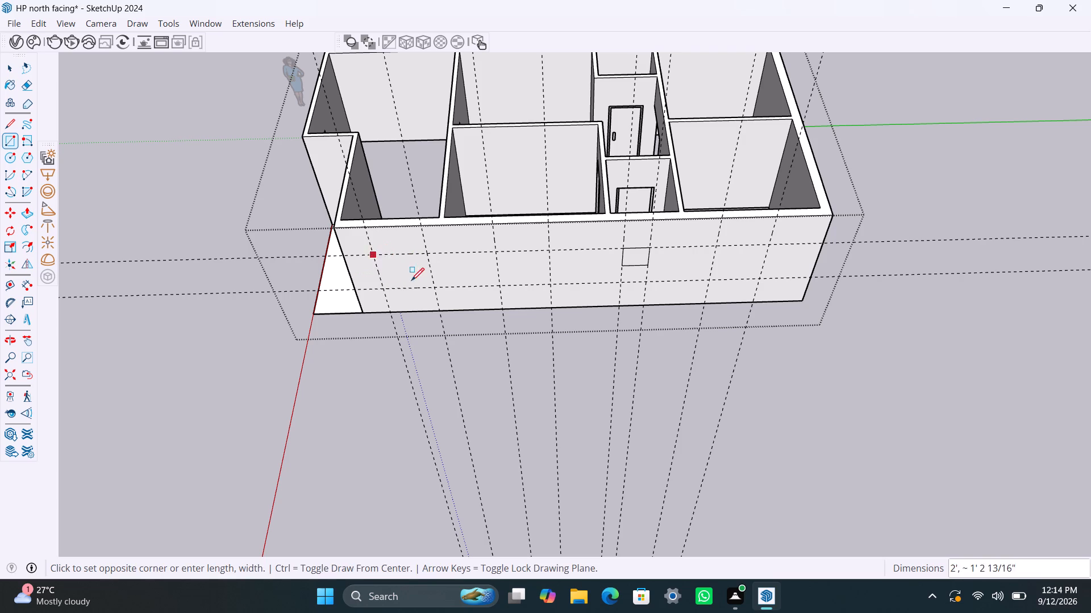
pyautogui.click(431, 285)
pyautogui.press('space')
# Push the first 4' x 4' window rectangle, nearest the white triangular face, through the long outer wall to open it.
pyautogui.click(409, 272)
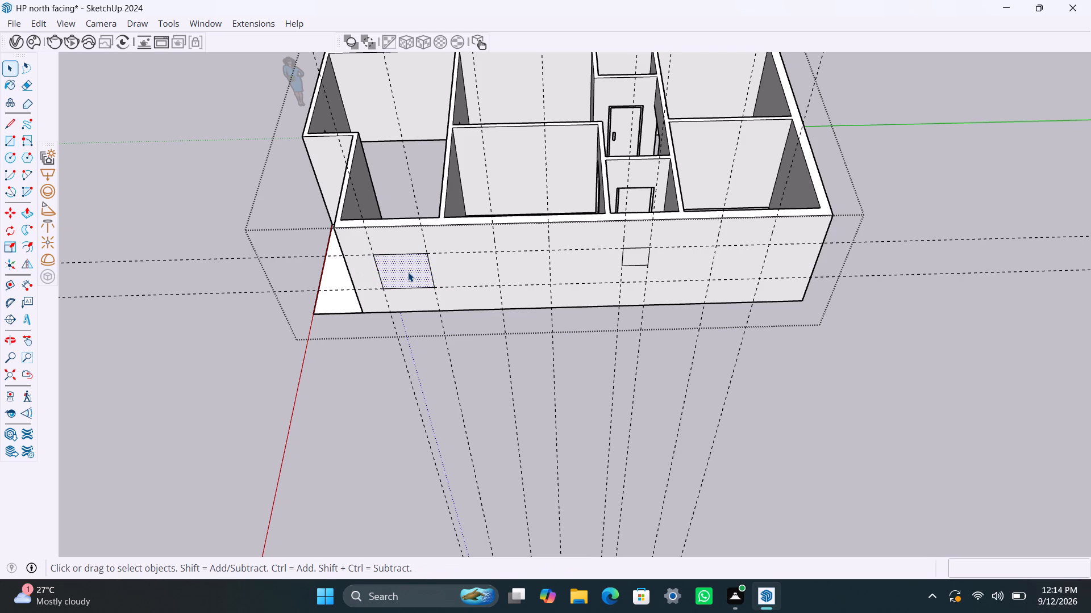
pyautogui.press('p')
pyautogui.click(408, 272)
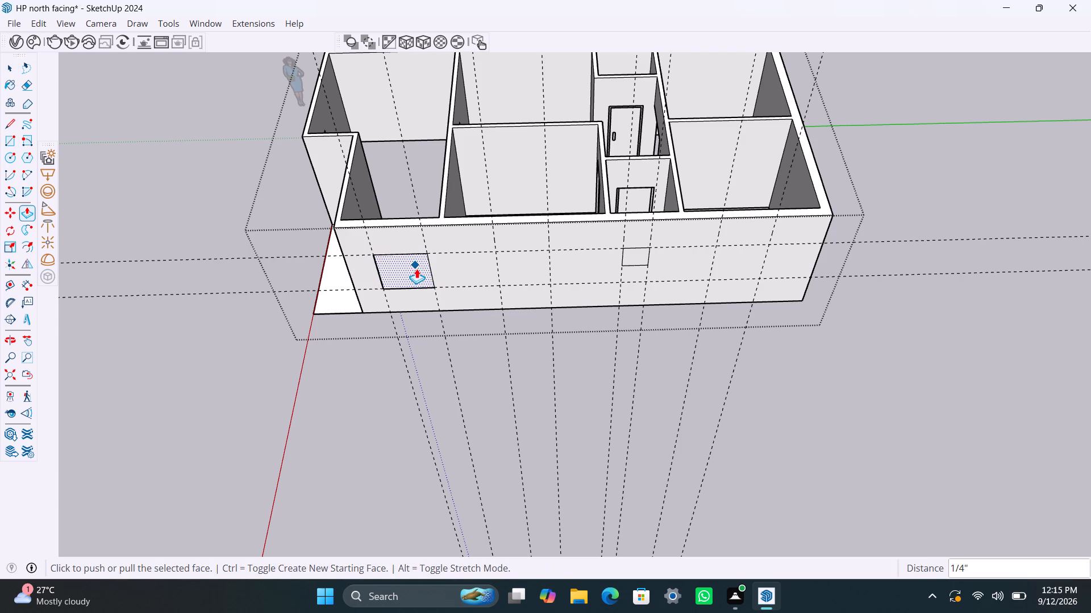
pyautogui.press('space')
pyautogui.click(417, 270)
pyautogui.press('p')
pyautogui.click(418, 273)
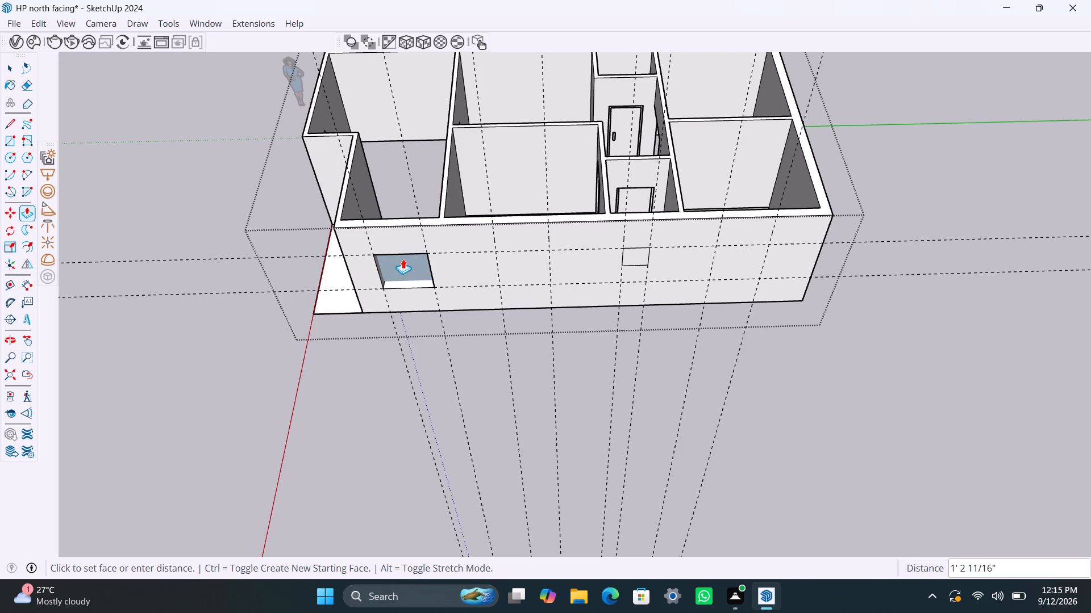
pyautogui.scroll(9, 403, 259)
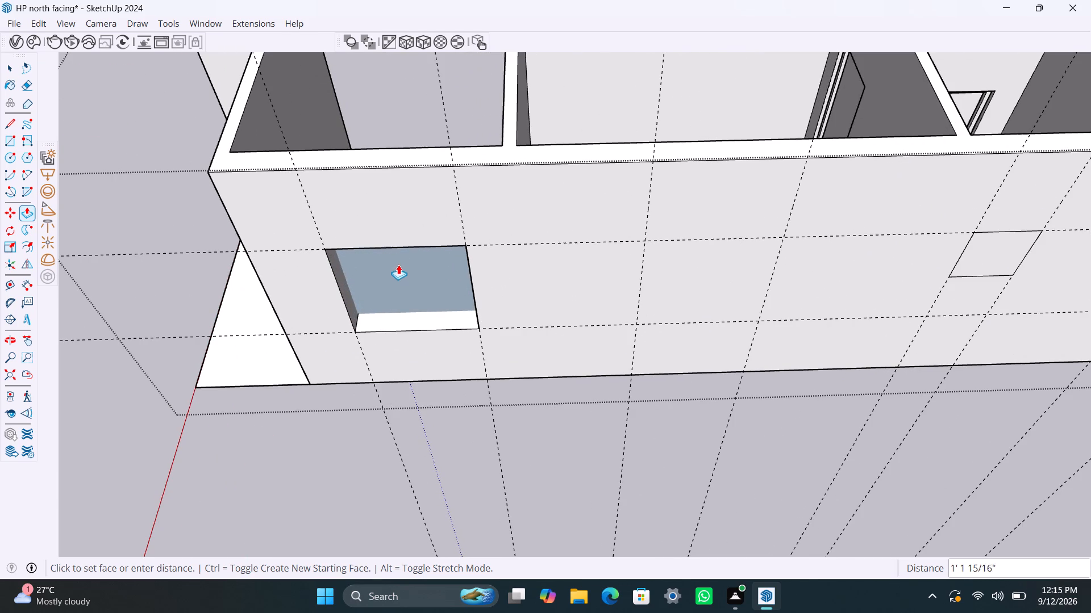
pyautogui.click(382, 288)
pyautogui.press('space')
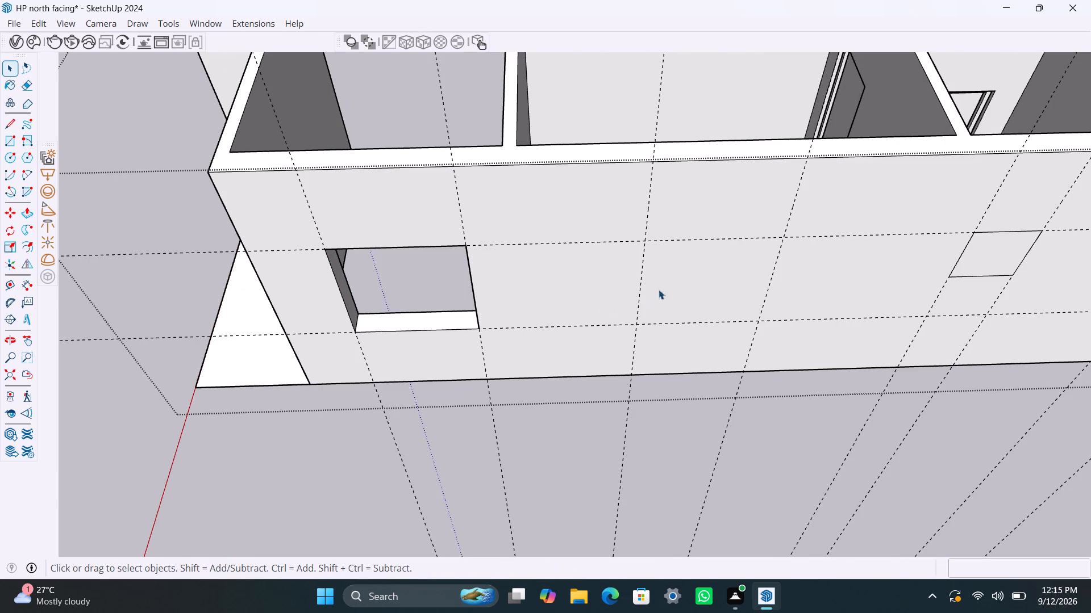
# Draw the second 4' x 4' window rectangle on the long outer wall between its vertical and horizontal guides.
pyautogui.click(669, 287)
pyautogui.press('r')
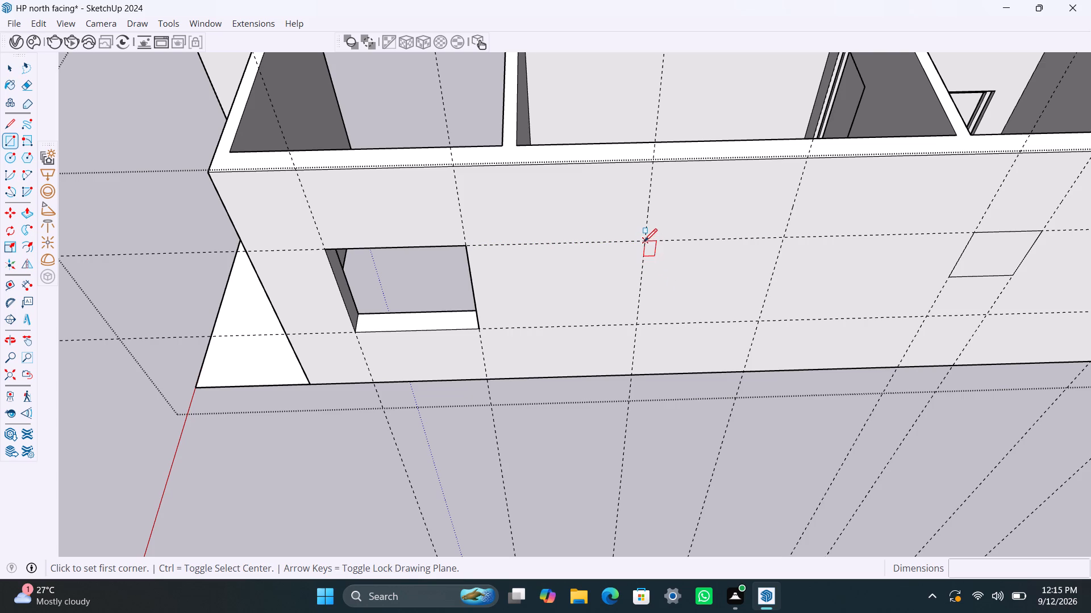
pyautogui.click(644, 241)
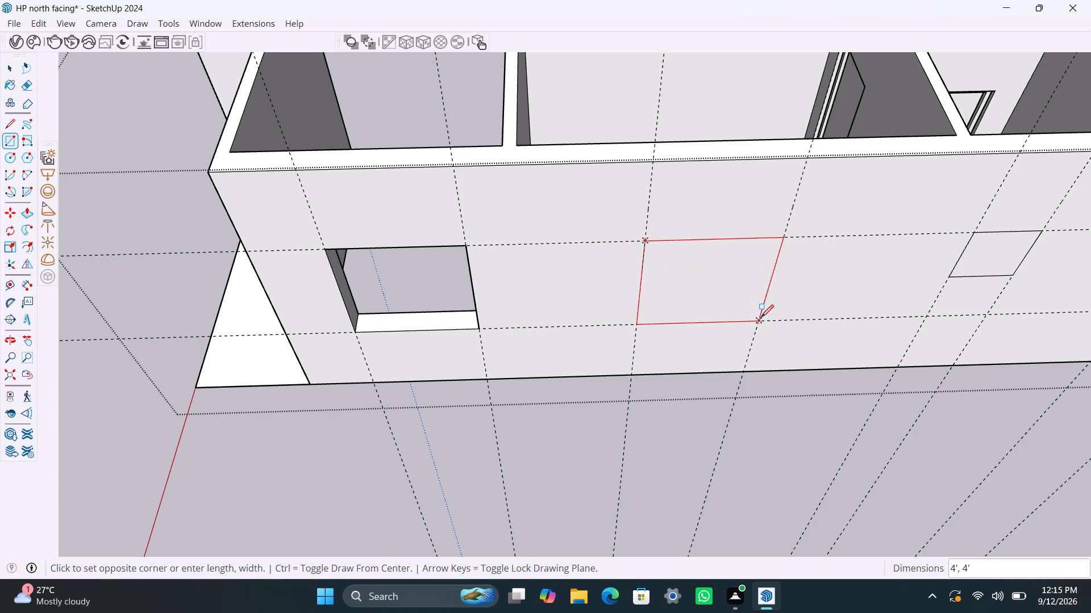
pyautogui.click(761, 317)
pyautogui.press('space')
# Push the second window rectangle 9" through the long outer wall, undoing the accidental shallow push first.
pyautogui.click(727, 305)
pyautogui.press('p')
pyautogui.click(727, 305)
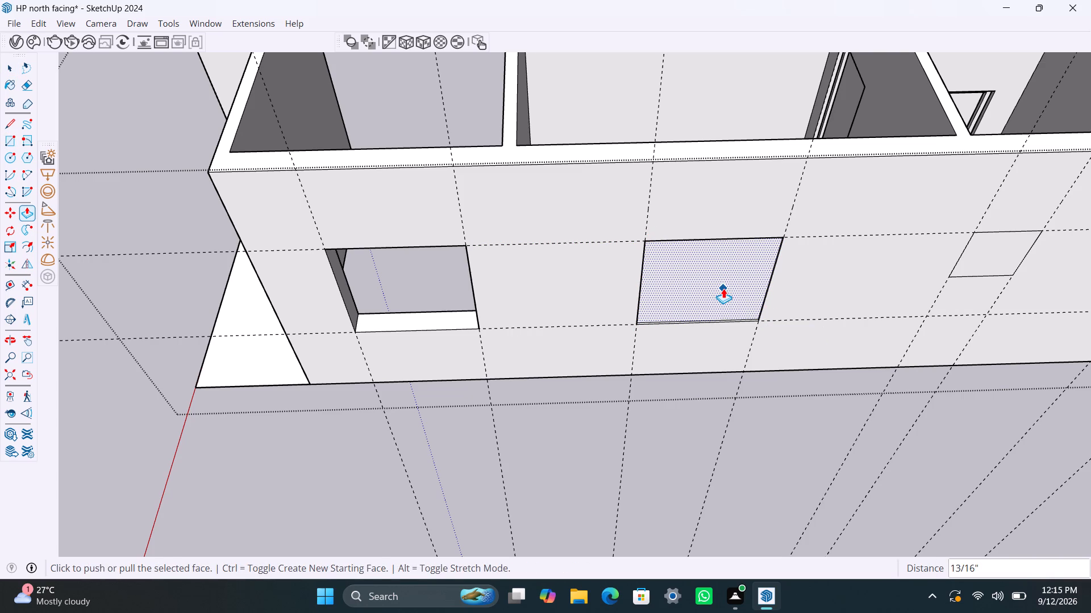
pyautogui.hotkey('ctrl', 'z')
pyautogui.click(723, 289)
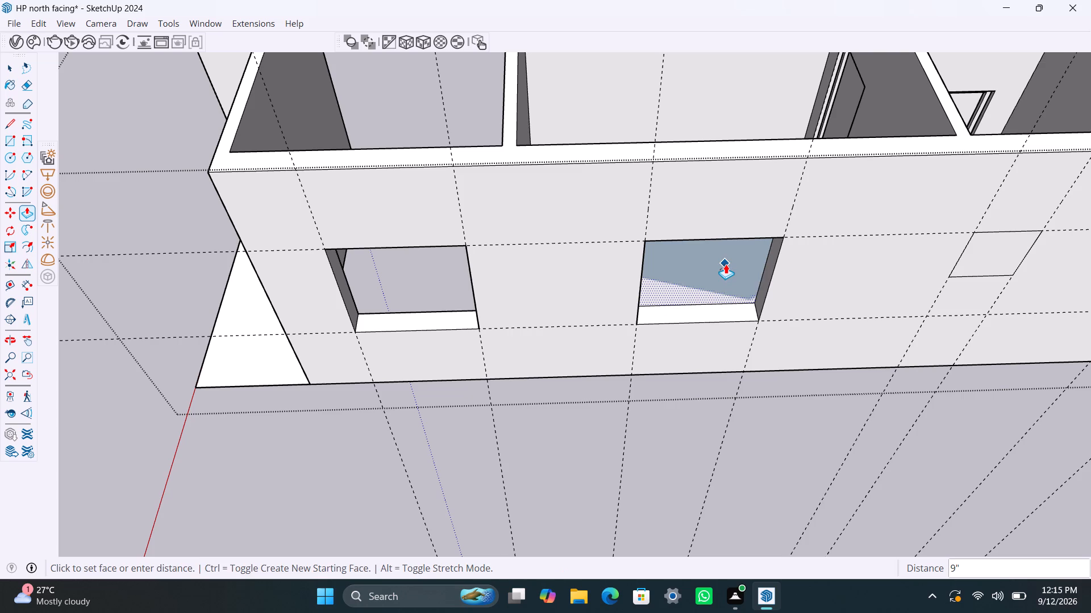
pyautogui.click(726, 264)
# Draw the last 4' x 4' window rectangle between the guides beyond the small opening on the long outer wall.
pyautogui.scroll(-7, 719, 345)
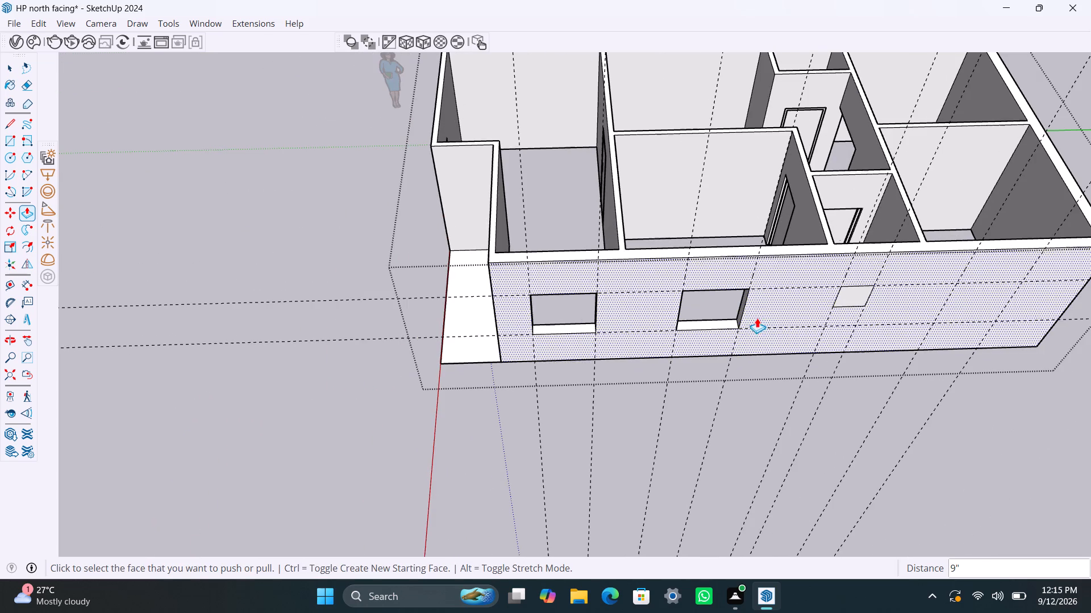
pyautogui.moveTo(759, 318); pyautogui.dragTo(512, 339, button='middle')
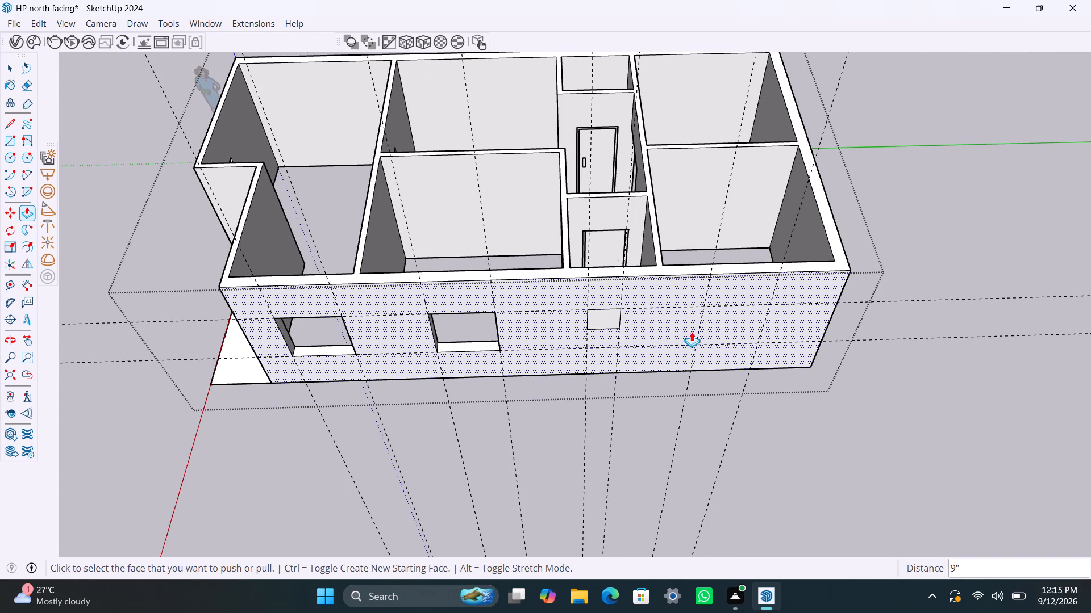
pyautogui.press('r')
pyautogui.click(707, 306)
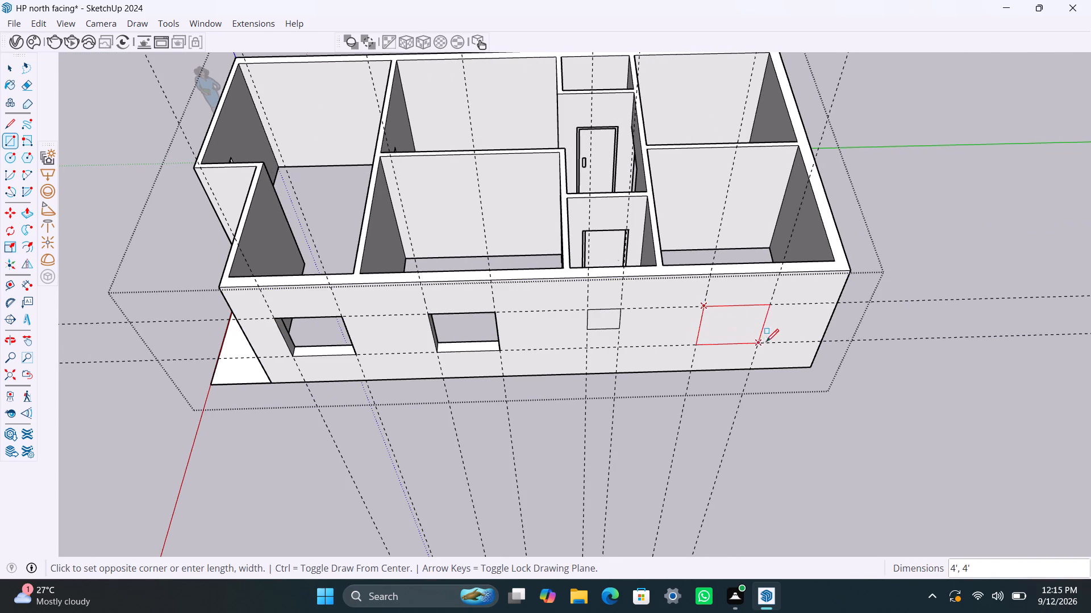
pyautogui.click(756, 341)
pyautogui.press('space')
# Push the last window rectangle 9" to cut it through the long outer wall.
pyautogui.click(748, 329)
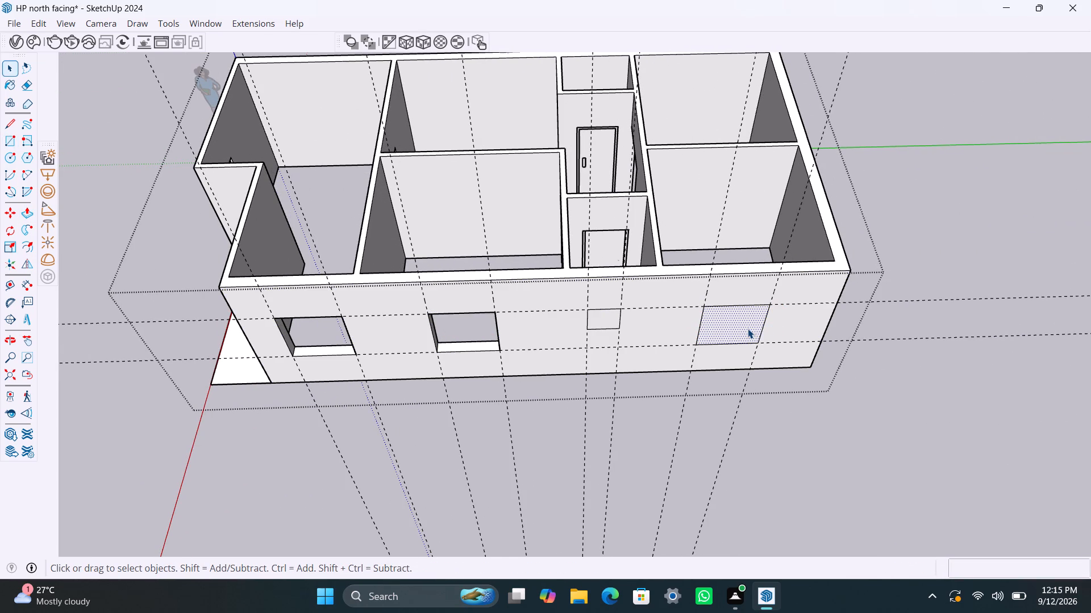
pyautogui.press('p')
pyautogui.click(748, 329)
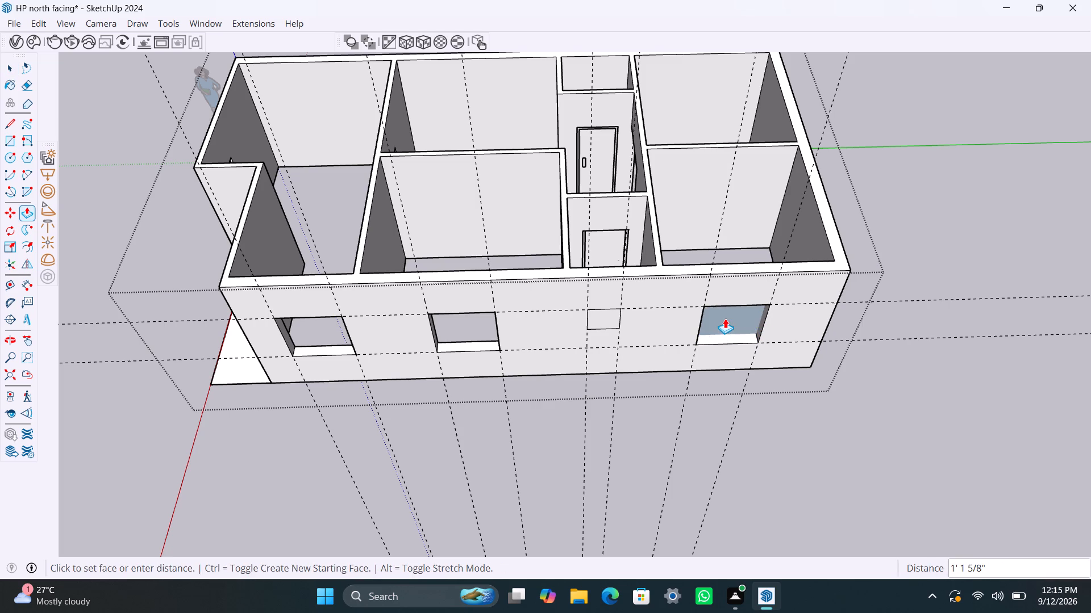
pyautogui.scroll(7, 725, 318)
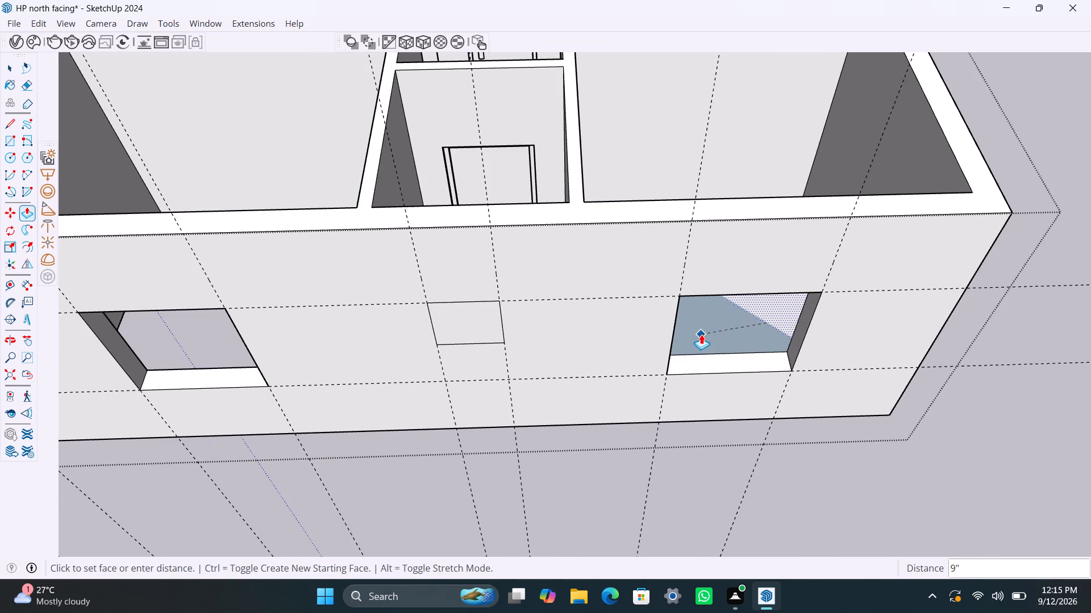
pyautogui.click(701, 334)
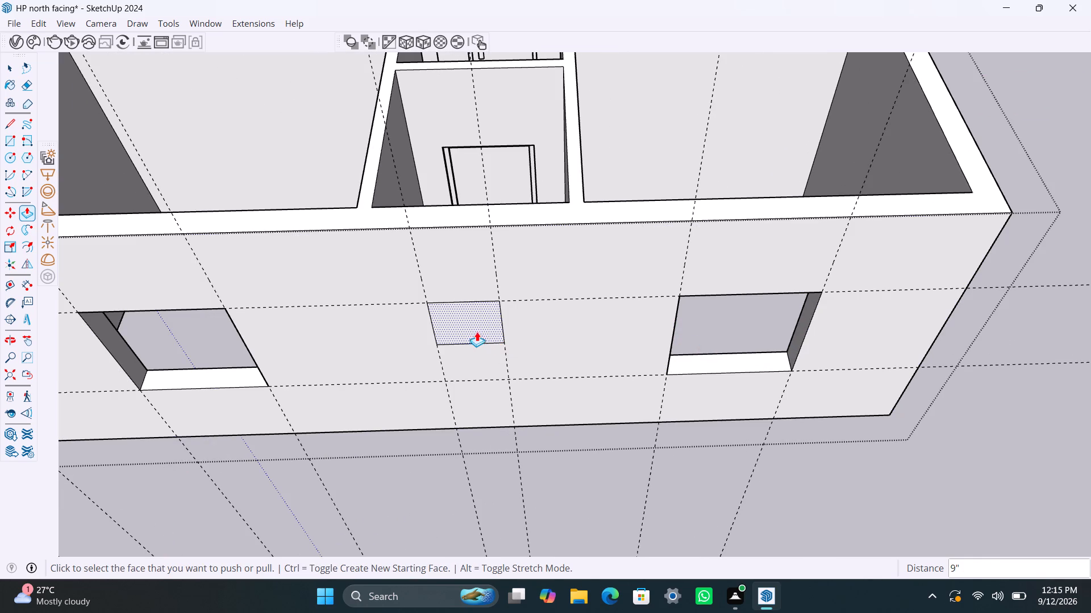
# Cut the 2' x 2' small opening through the long outer wall by repeating the 9" push.
pyautogui.doubleClick(477, 323)
pyautogui.press('space')
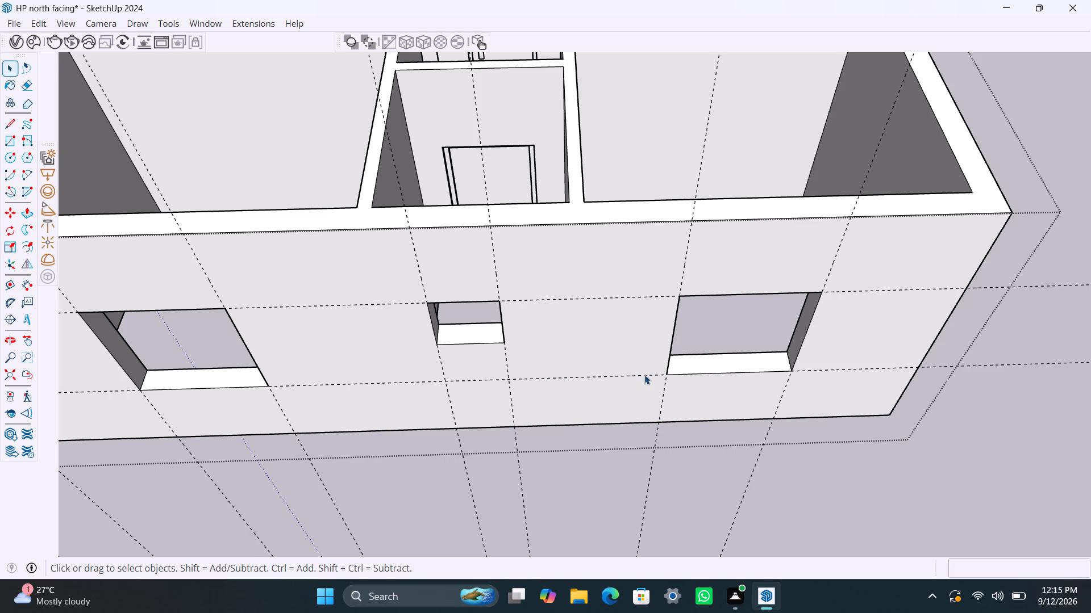
# On the blank short end wall, place vertical guides about 11' 10" from the windowed wall's corner and 2' beyond that.
pyautogui.scroll(-9, 704, 373)
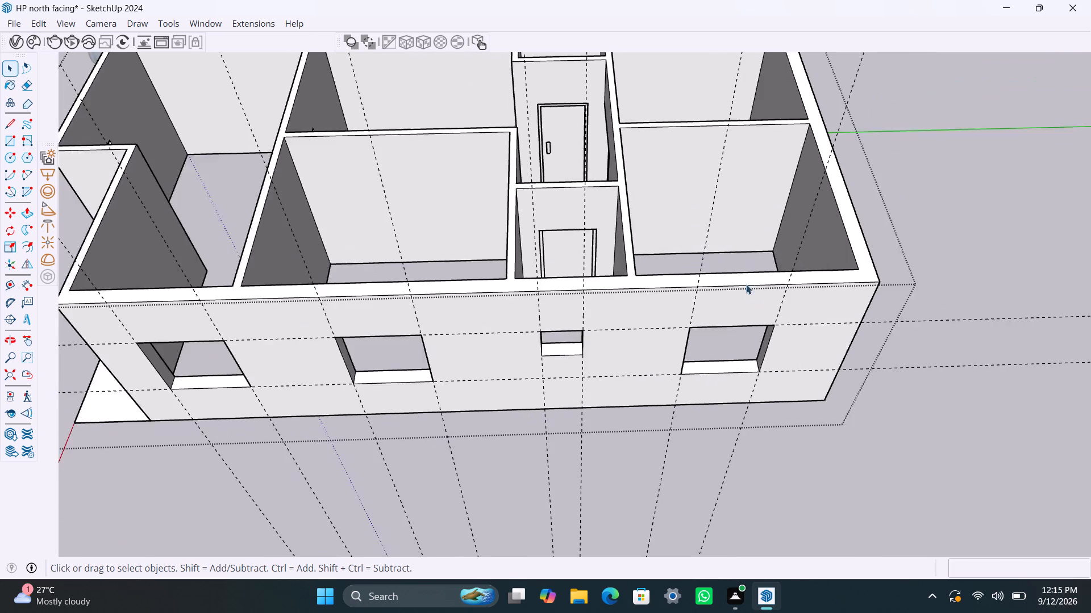
pyautogui.scroll(-2, 746, 284)
pyautogui.moveTo(834, 288); pyautogui.dragTo(834, 293, button='middle')
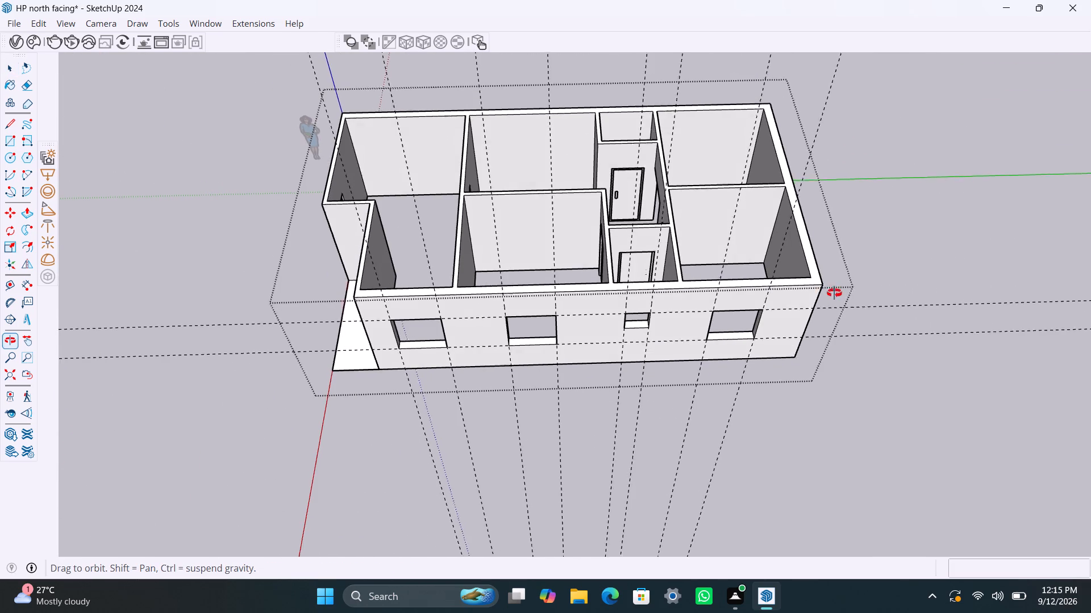
pyautogui.moveTo(834, 293); pyautogui.dragTo(318, 225, button='middle')
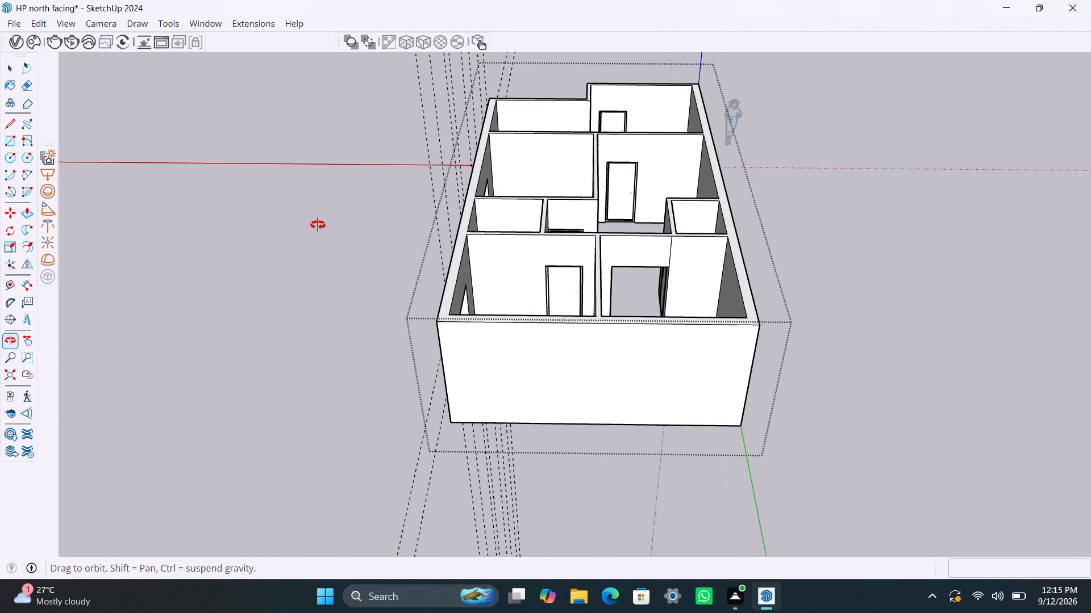
pyautogui.moveTo(318, 225); pyautogui.dragTo(320, 225, button='middle')
pyautogui.press('t')
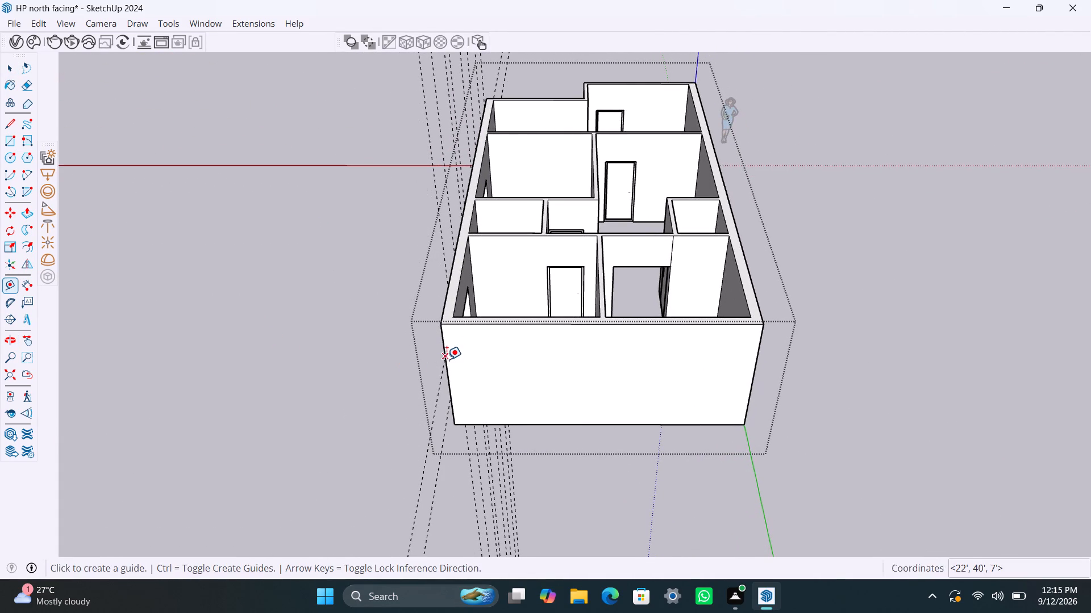
pyautogui.click(443, 341)
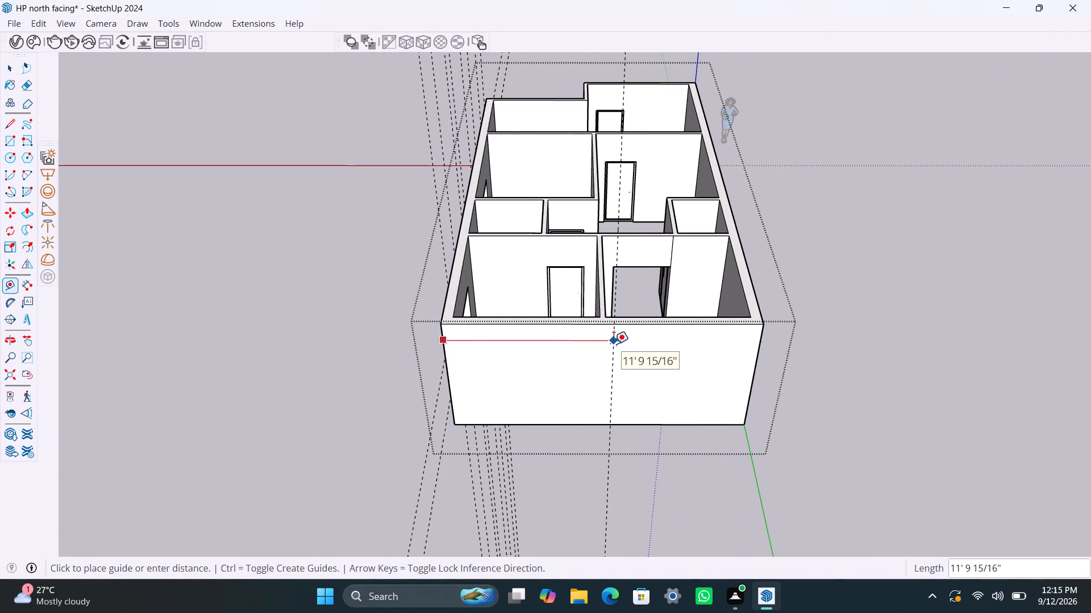
pyautogui.click(614, 343)
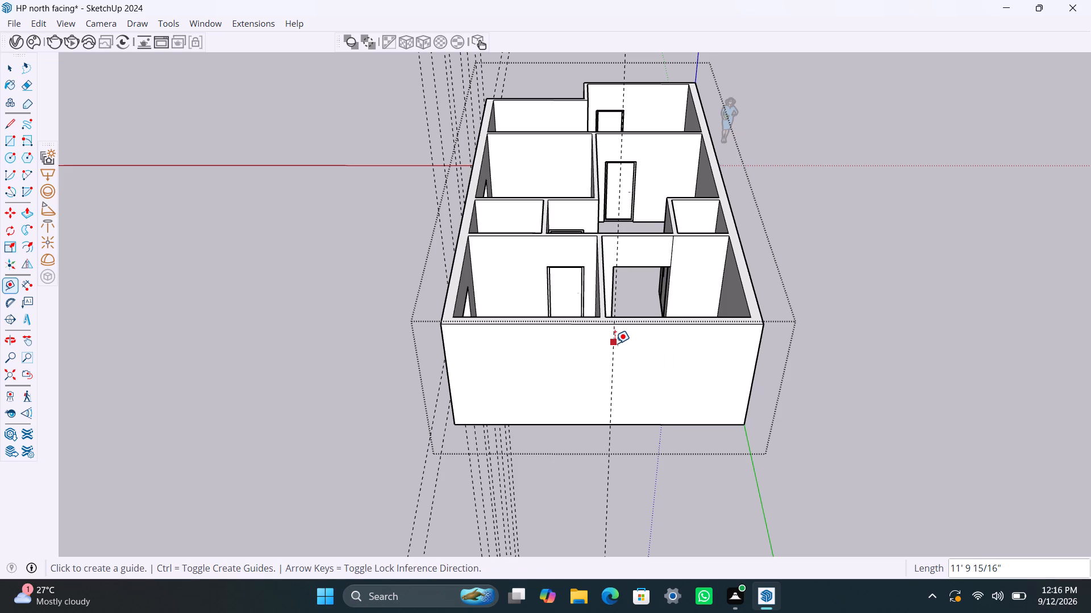
pyautogui.click(615, 343)
pyautogui.write("2'")
pyautogui.press('Return')
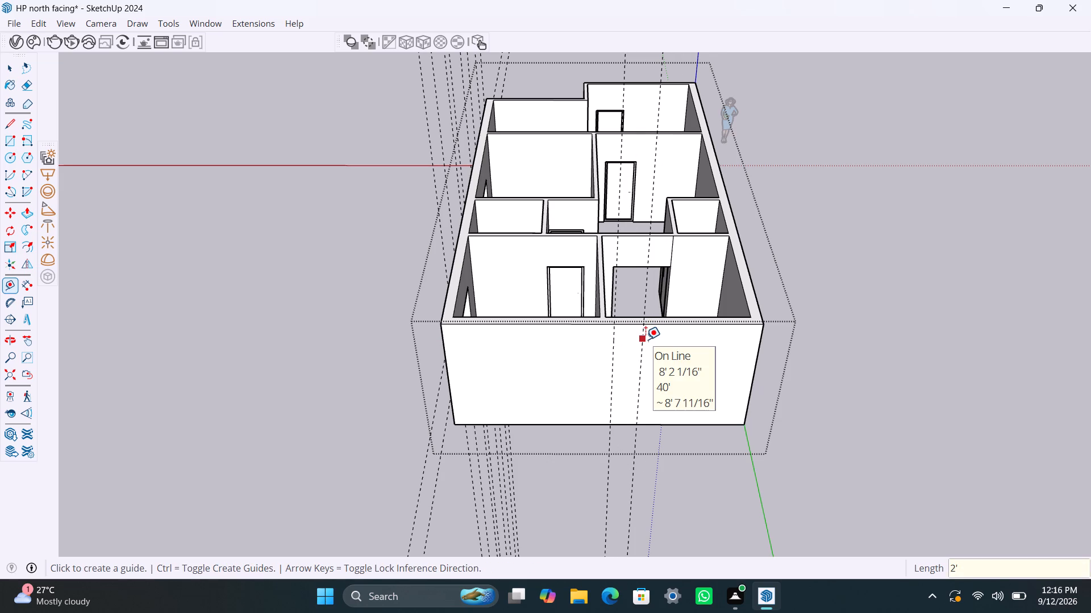
# Place horizontal guides on the short end wall 3' below its top edge and 4' below that guide.
pyautogui.scroll(3, 624, 341)
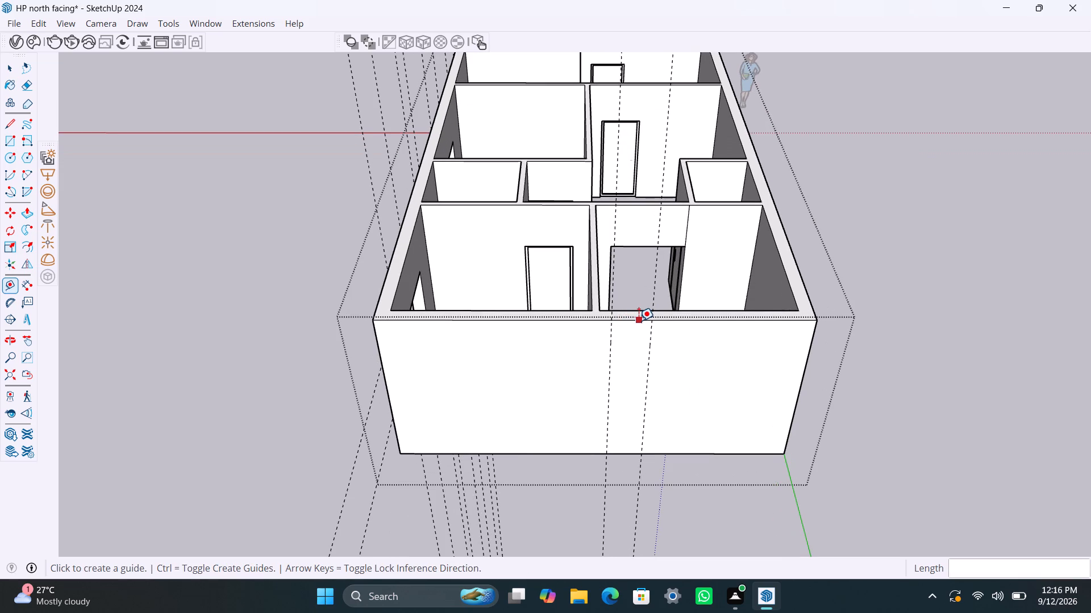
pyautogui.click(639, 321)
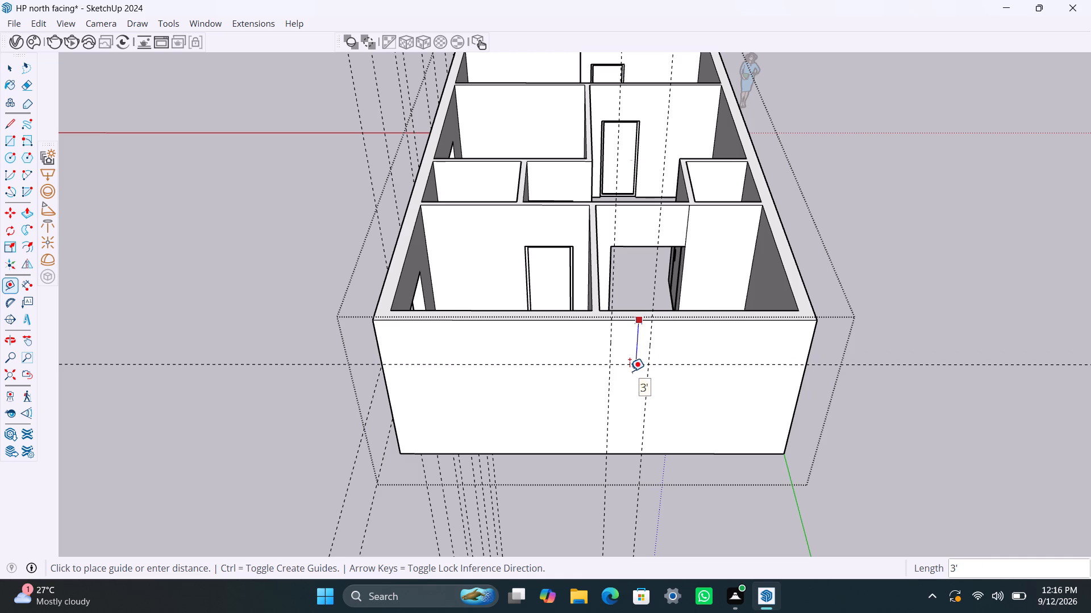
pyautogui.write("3'")
pyautogui.press('Return')
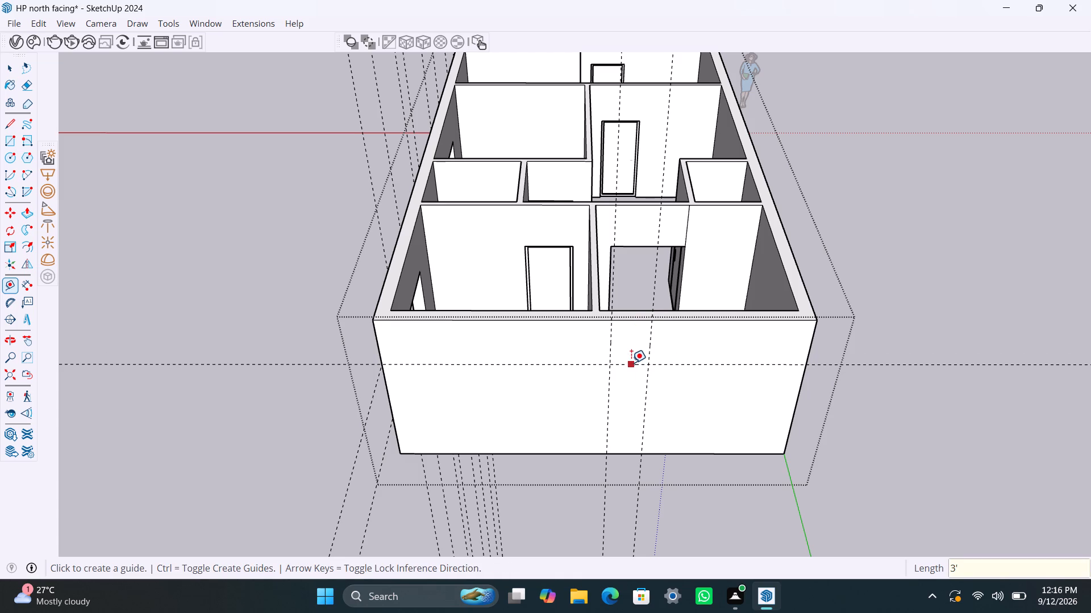
pyautogui.moveTo(631, 363); pyautogui.dragTo(628, 370)
pyautogui.write("4'")
pyautogui.press('Return')
pyautogui.press('space')
# Draw a window rectangle 2' wide and 4' high on the short end wall between its guides.
pyautogui.write('r')
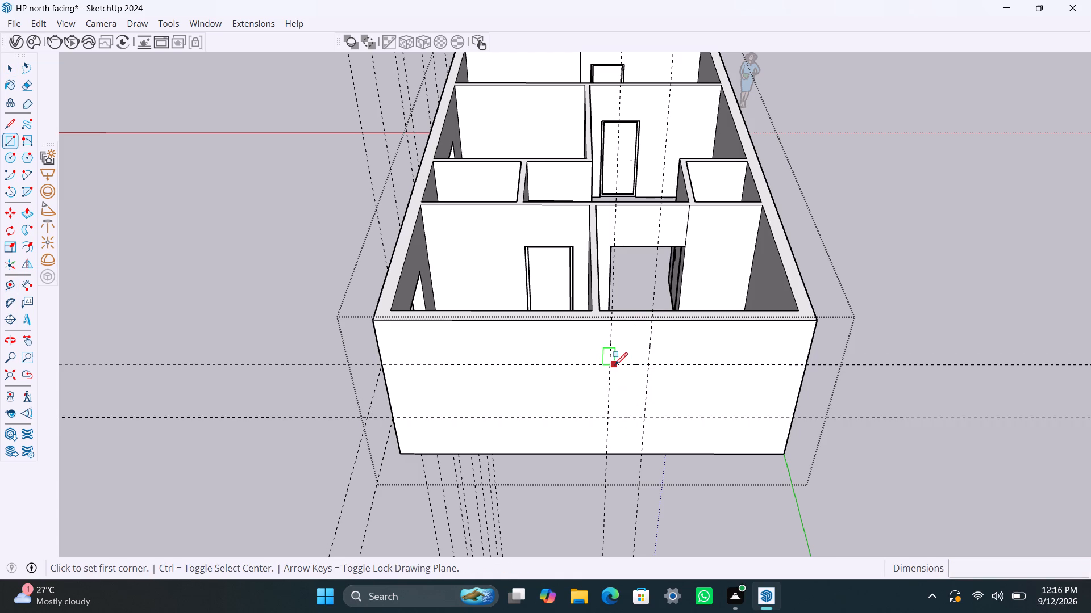
pyautogui.moveTo(607, 367); pyautogui.dragTo(607, 376)
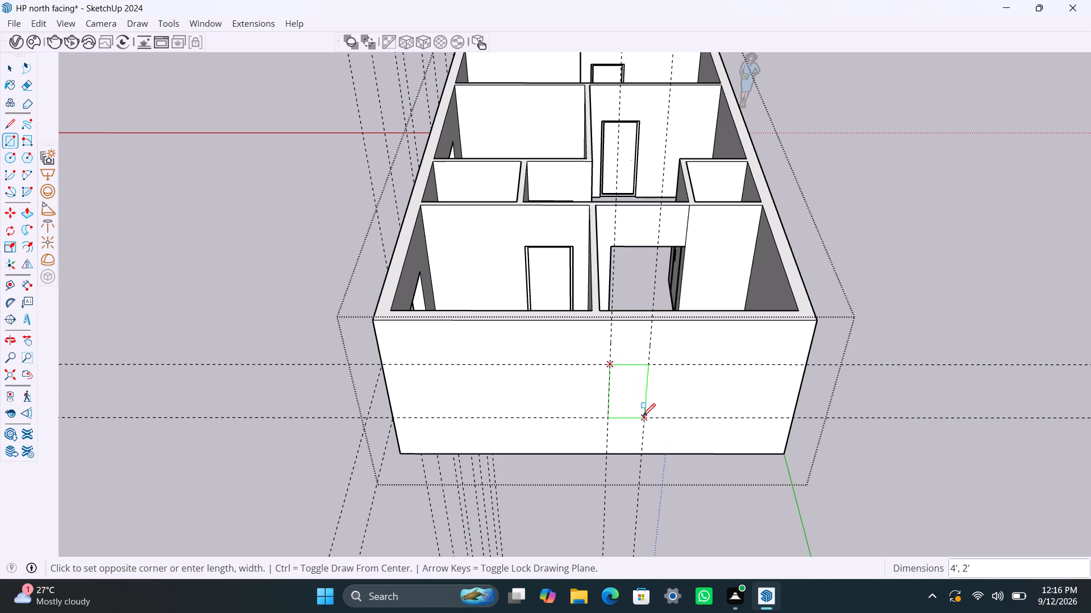
pyautogui.click(644, 415)
pyautogui.press('space')
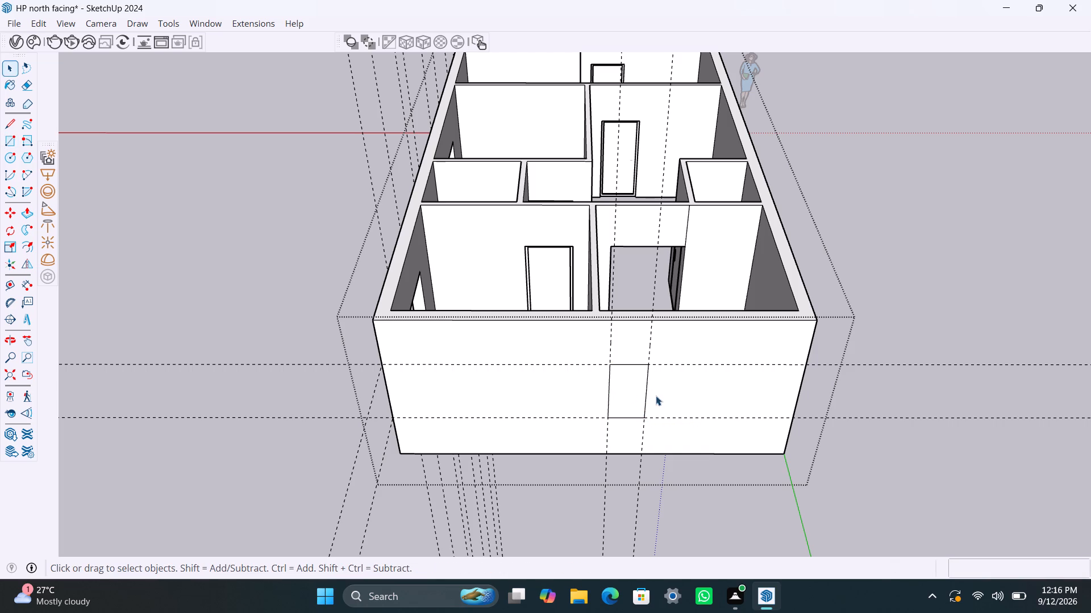
# Push the 2' x 4' window rectangle 9" to cut it through the short end wall.
pyautogui.click(621, 398)
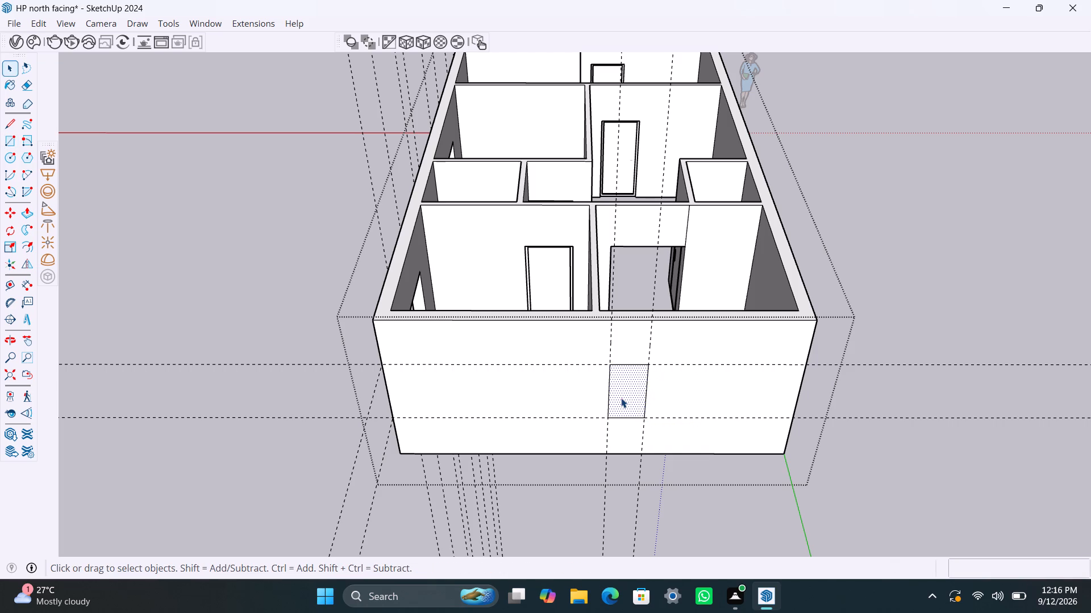
pyautogui.press('p')
pyautogui.click(621, 398)
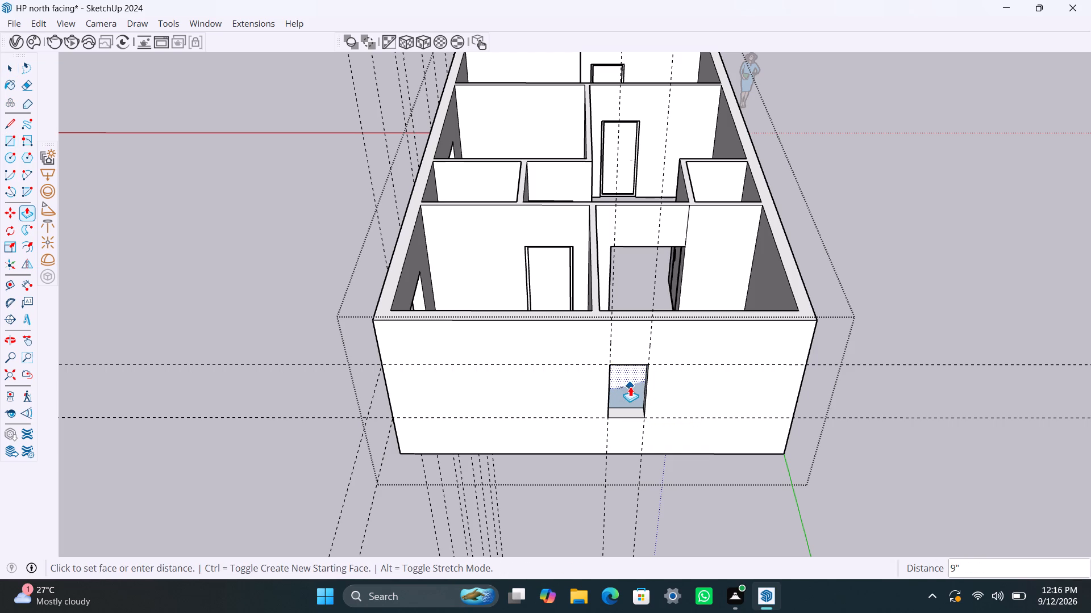
pyautogui.click(630, 387)
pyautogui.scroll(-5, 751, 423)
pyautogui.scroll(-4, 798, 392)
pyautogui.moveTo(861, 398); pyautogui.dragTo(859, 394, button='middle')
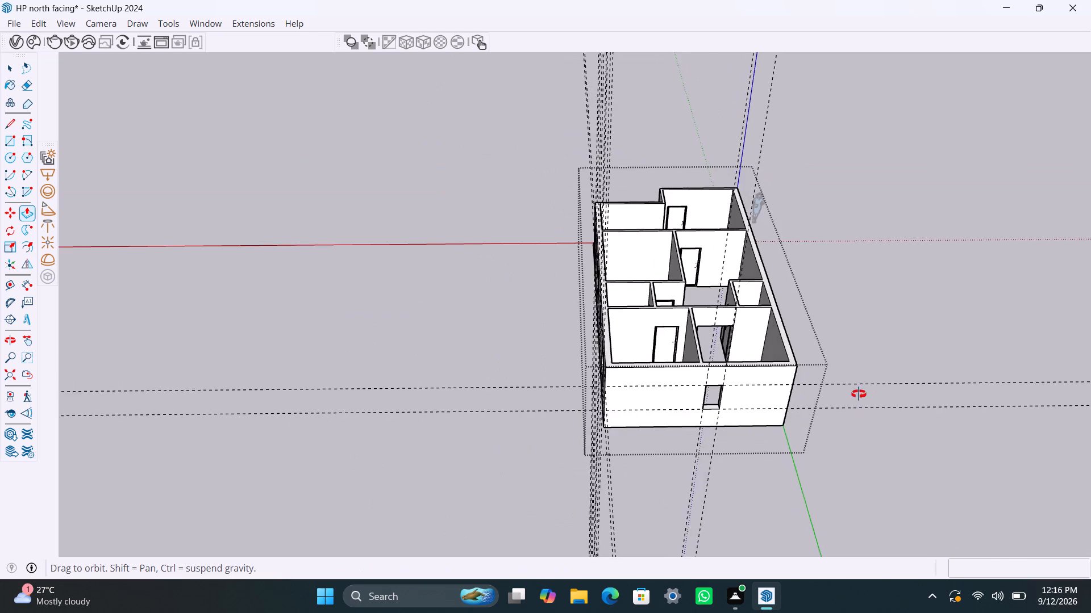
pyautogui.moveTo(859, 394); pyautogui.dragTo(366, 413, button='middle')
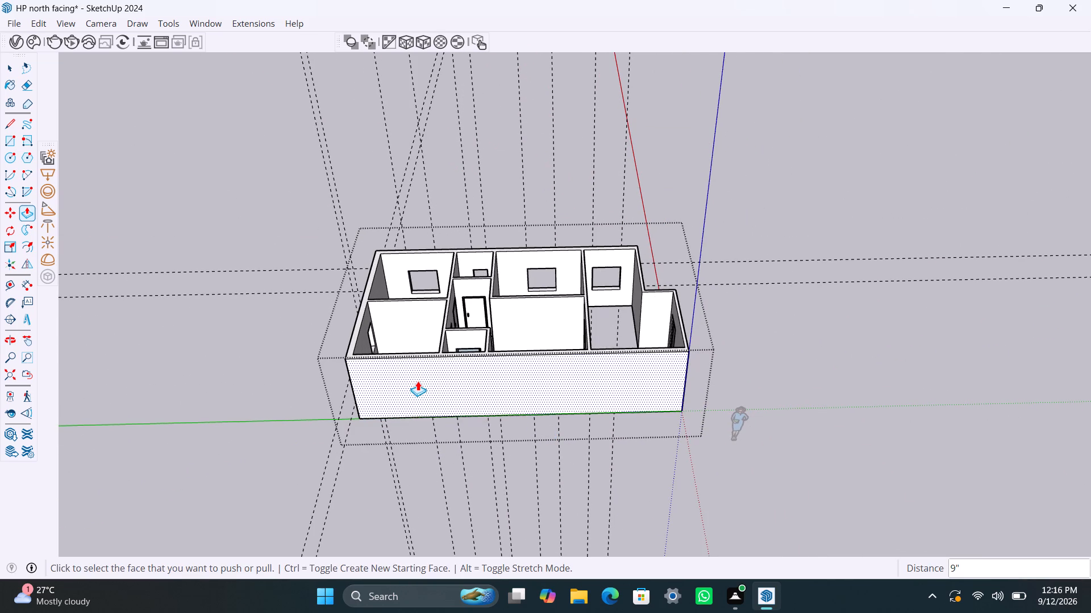
# On the blank long wall, place vertical guides 3' from the corner farthest from the origin and 4' beyond that.
pyautogui.press('space')
pyautogui.press('t')
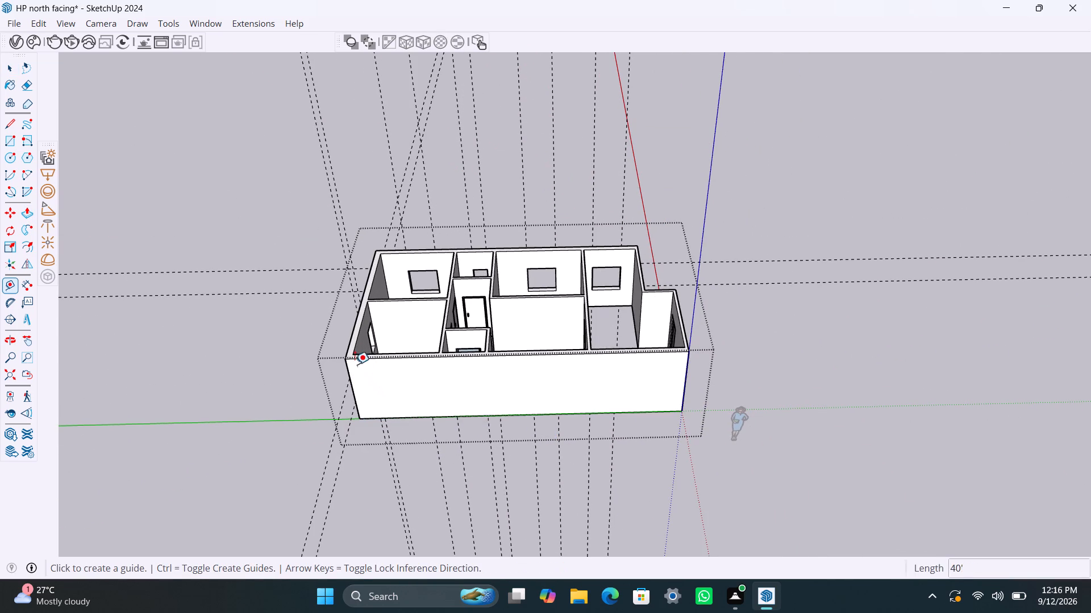
pyautogui.click(348, 376)
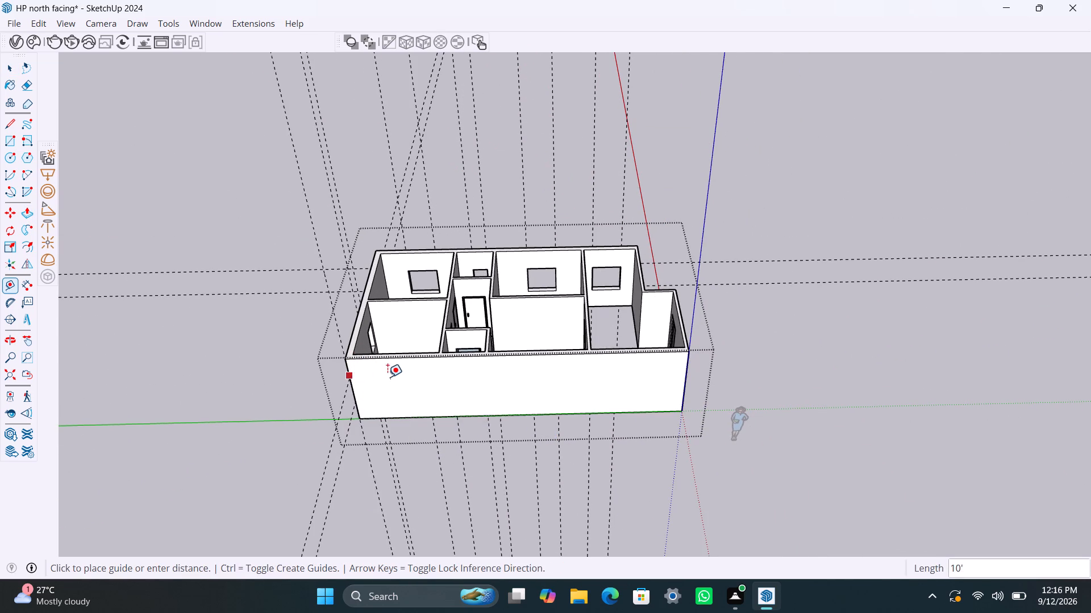
pyautogui.click(373, 372)
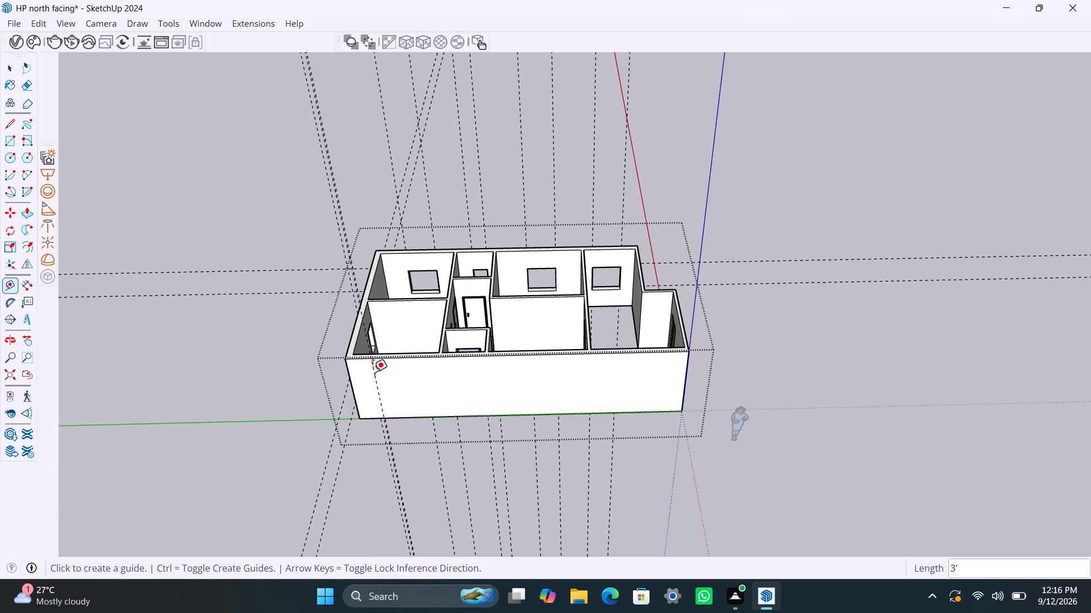
pyautogui.click(373, 378)
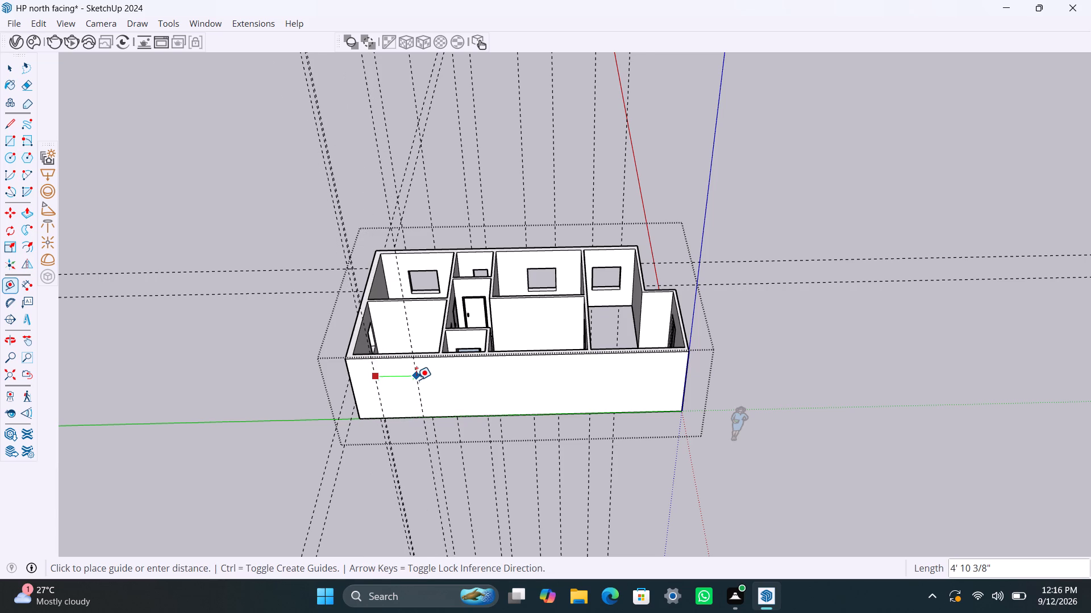
pyautogui.write("4'")
pyautogui.press('Return')
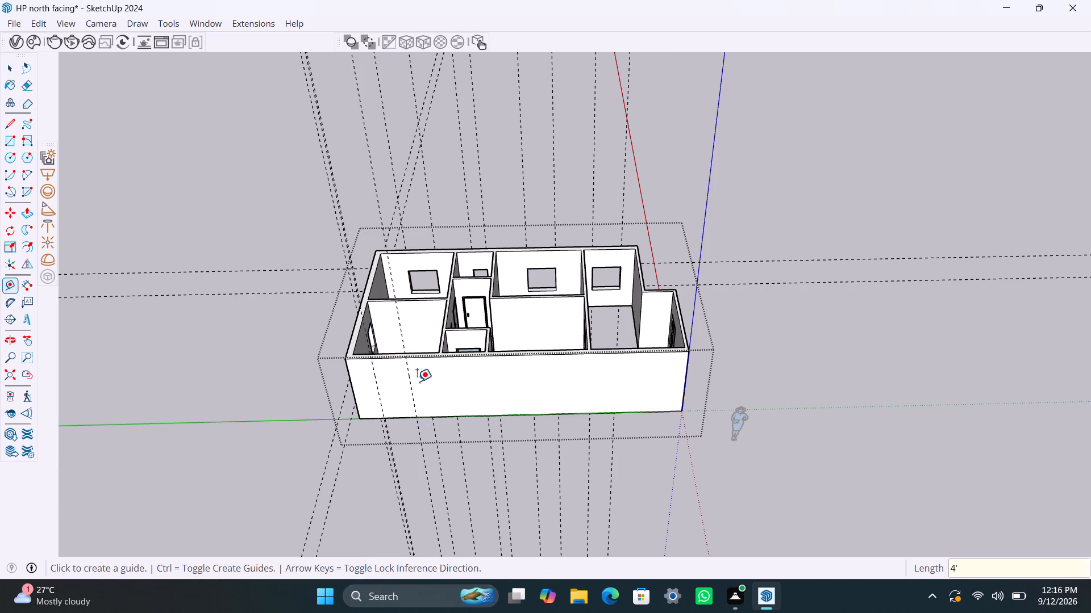
# Place horizontal guides on the blank long wall 3' below its top edge and 4' below that guide.
pyautogui.scroll(-2, 439, 365)
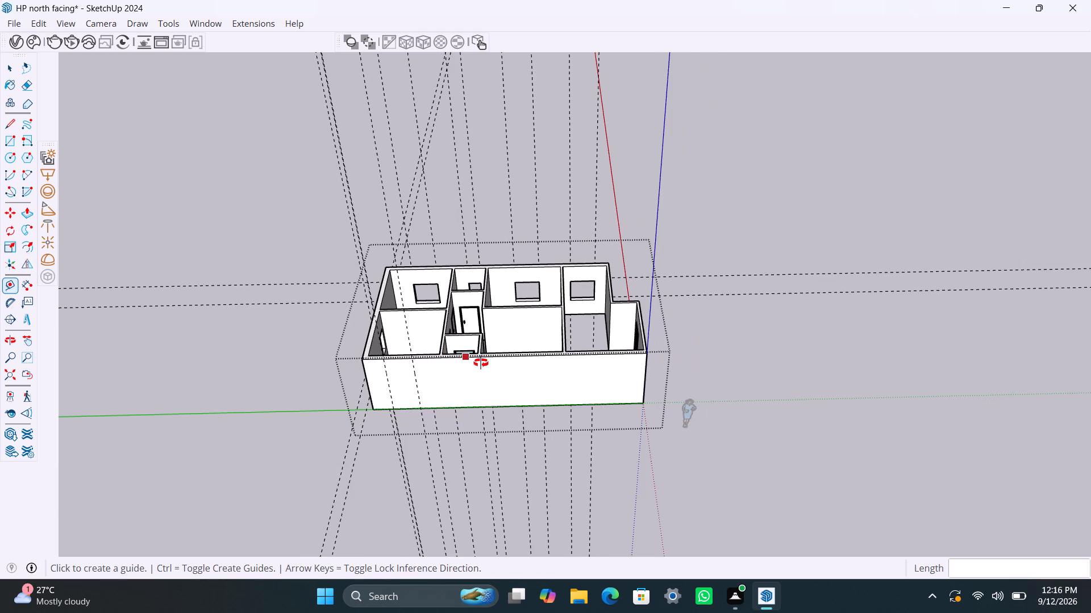
pyautogui.moveTo(481, 363); pyautogui.dragTo(533, 268, button='middle')
pyautogui.scroll(4, 393, 353)
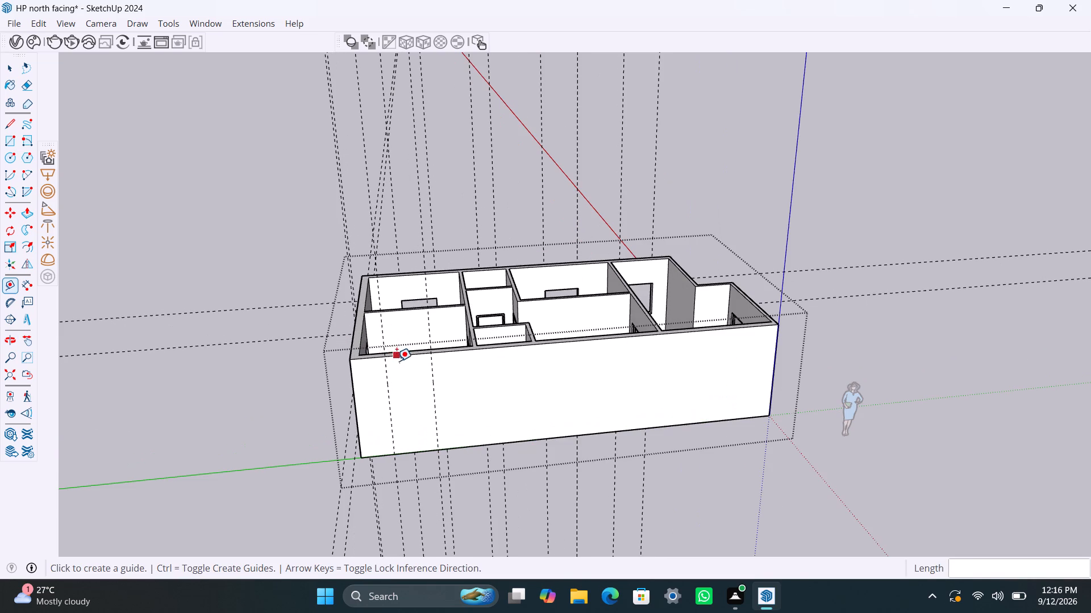
pyautogui.click(402, 358)
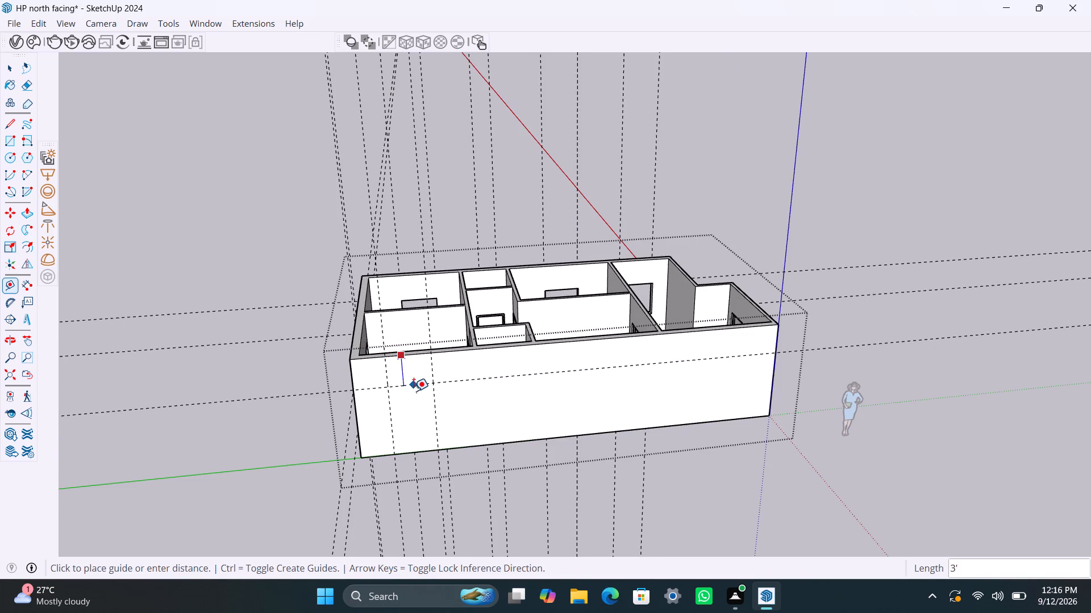
pyautogui.write("3'")
pyautogui.press('Return')
pyautogui.moveTo(414, 388); pyautogui.dragTo(414, 393)
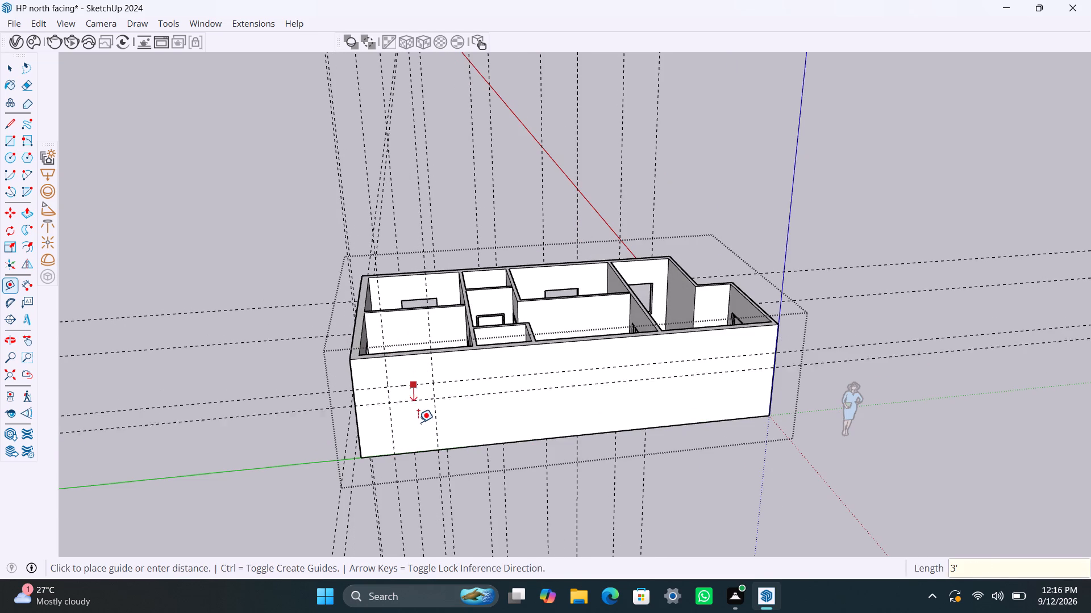
pyautogui.write("4'")
pyautogui.press('Return')
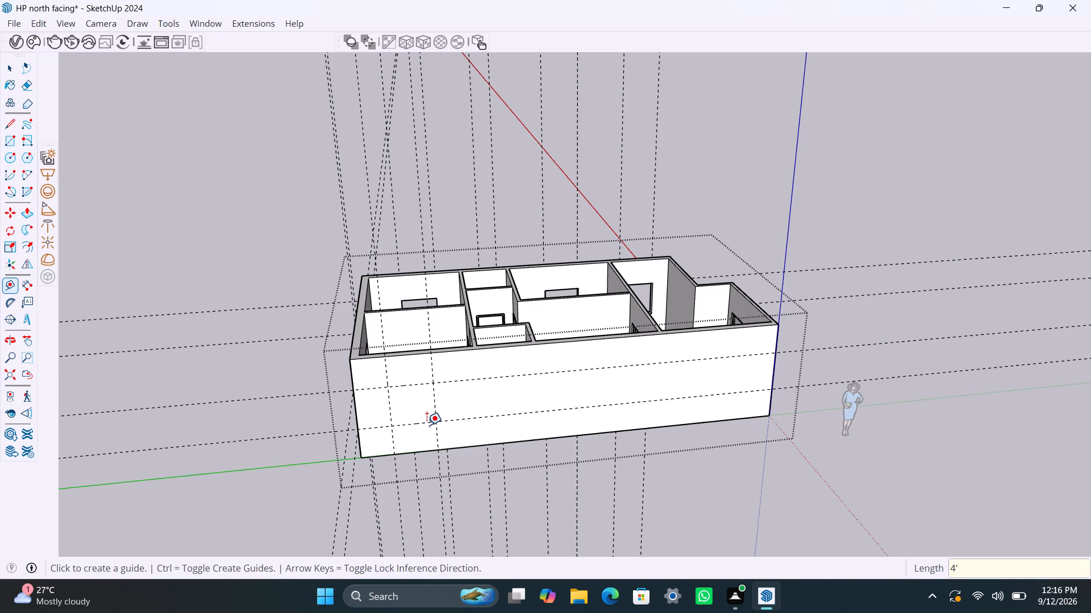
# Place a second pair of vertical guides, about 5' 6" past the first window's far guide and 3' beyond that.
pyautogui.click(435, 371)
pyautogui.click(494, 377)
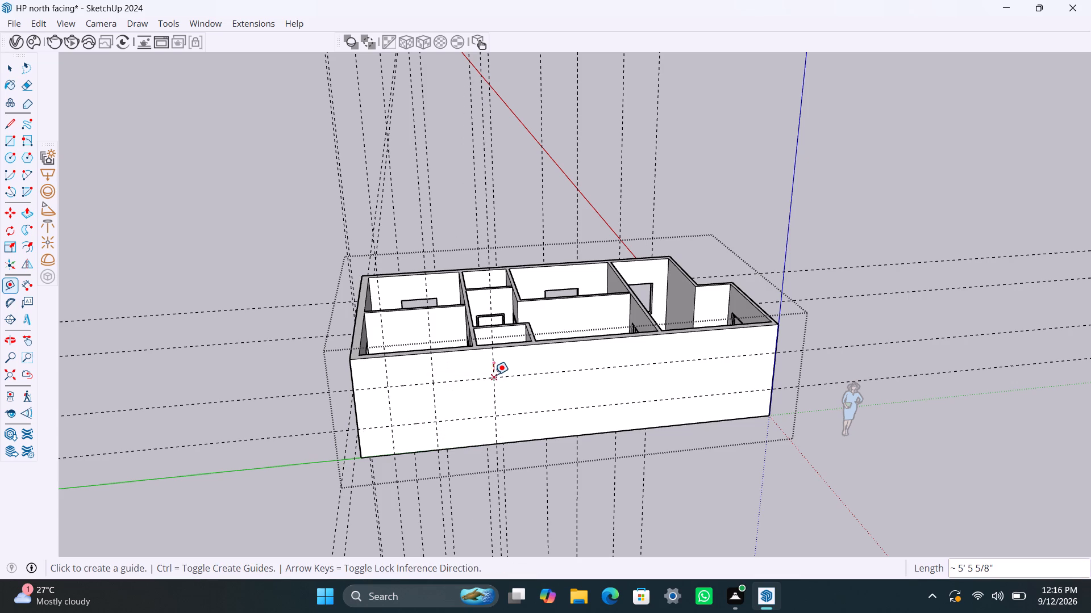
pyautogui.click(494, 366)
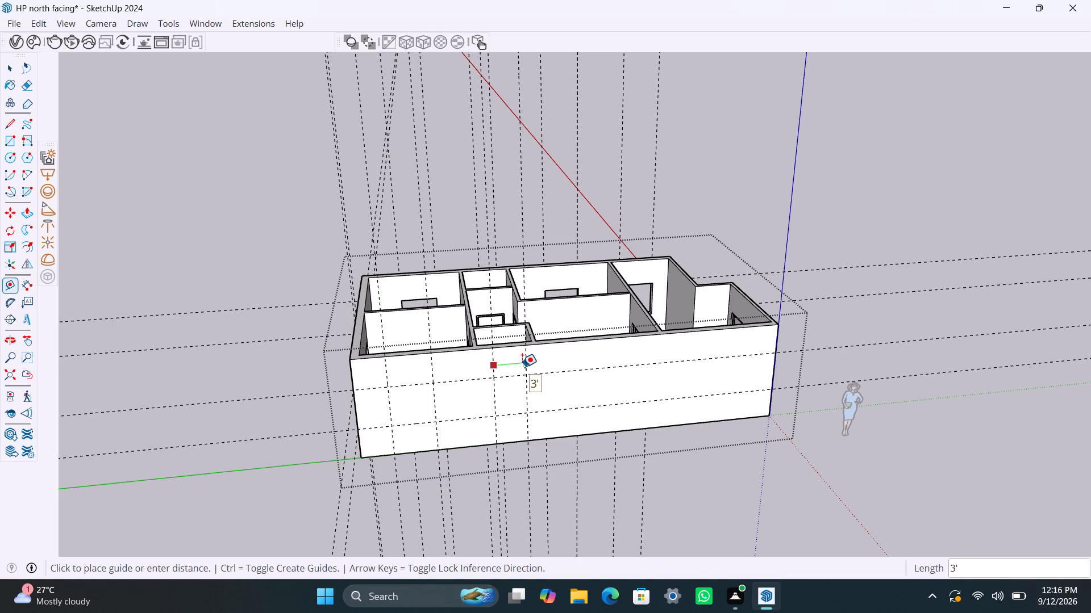
pyautogui.write("3'")
pyautogui.press('Return')
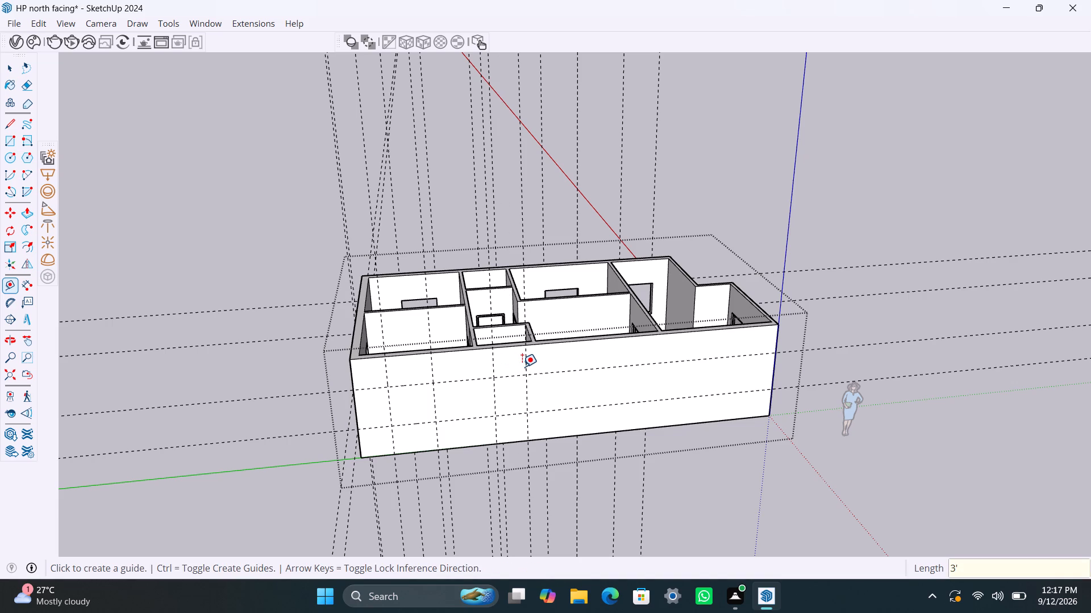
# Place a third pair of vertical guides, about 5' 3" past the 3' pair and 4' beyond that.
pyautogui.click(524, 362)
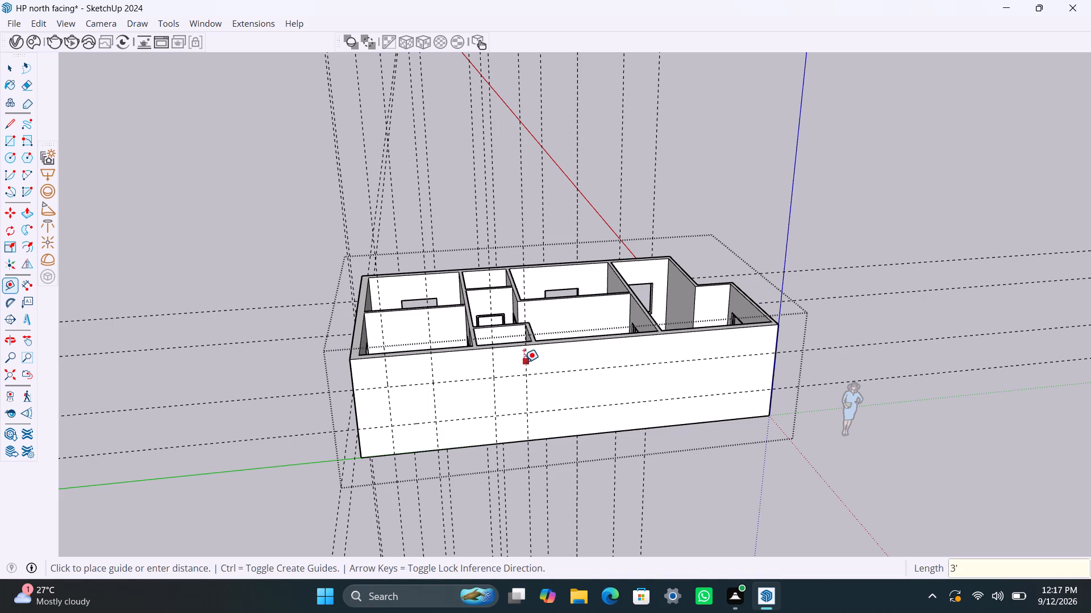
pyautogui.click(583, 362)
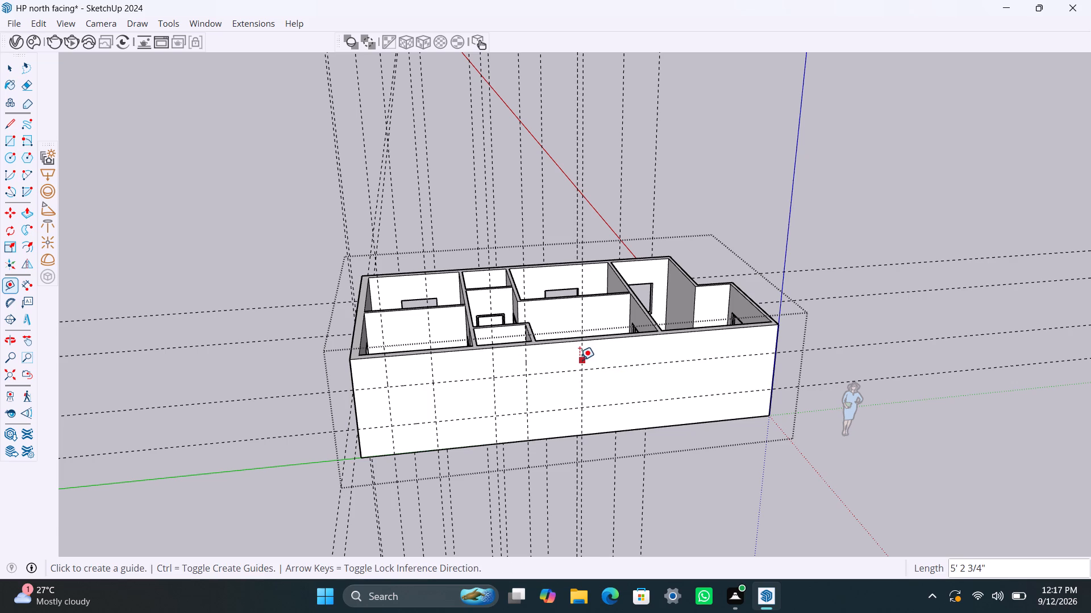
pyautogui.click(580, 359)
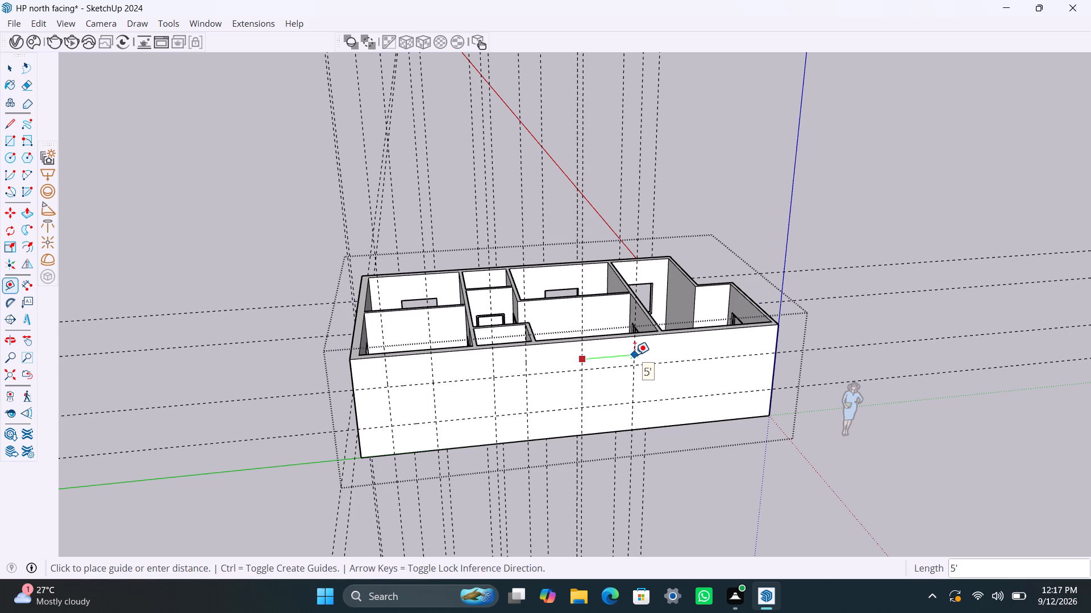
pyautogui.write("4'")
pyautogui.press('Return')
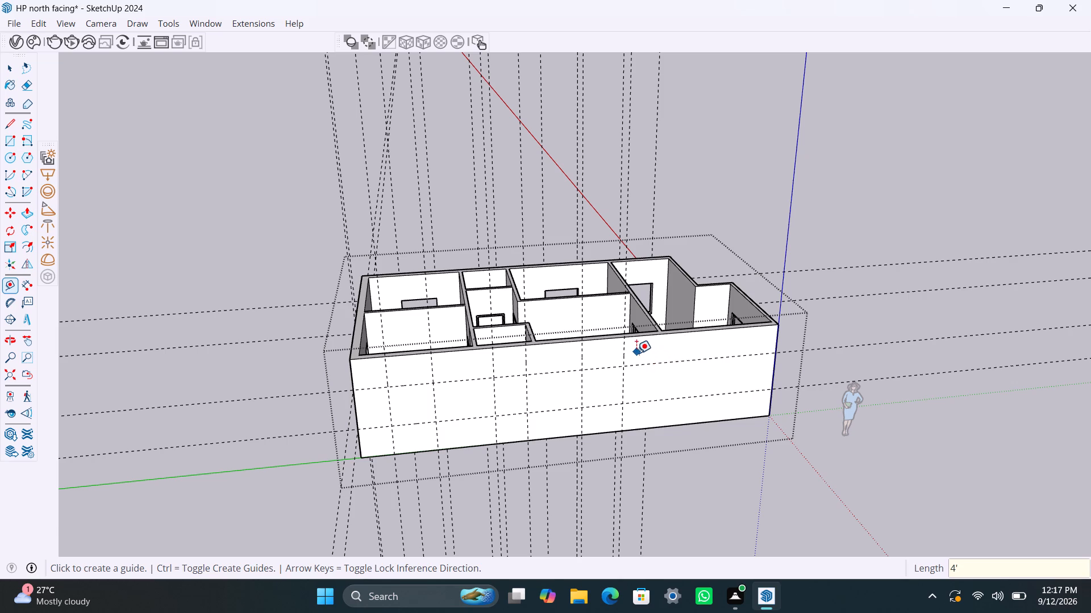
# Place a fourth pair of vertical guides 4' apart near the origin end of the long wall.
pyautogui.moveTo(626, 349); pyautogui.dragTo(692, 357)
pyautogui.click(690, 349)
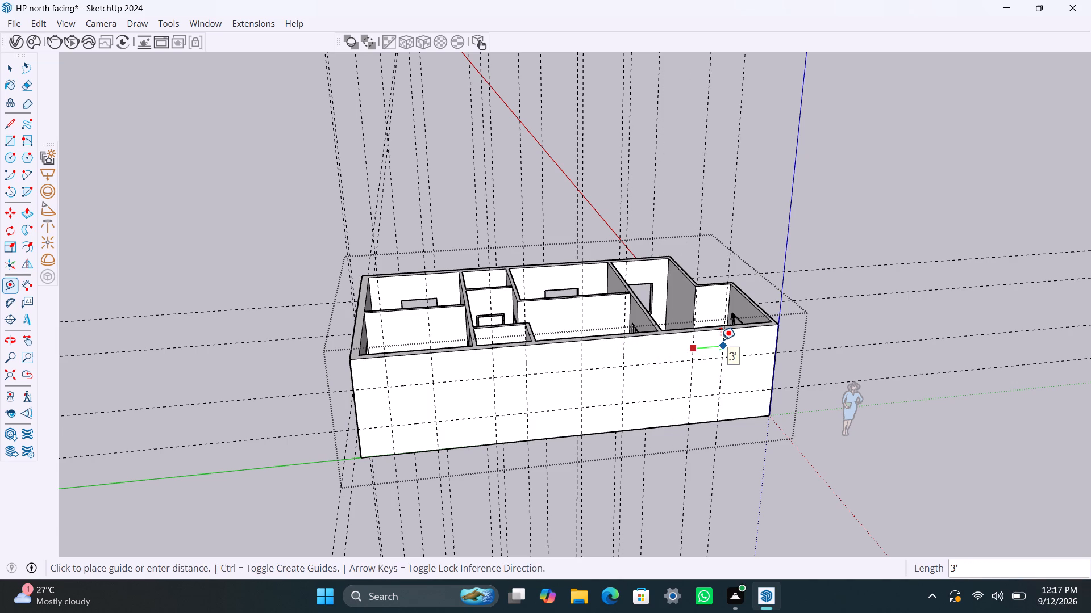
pyautogui.write("4'")
pyautogui.press('Return')
pyautogui.press('space')
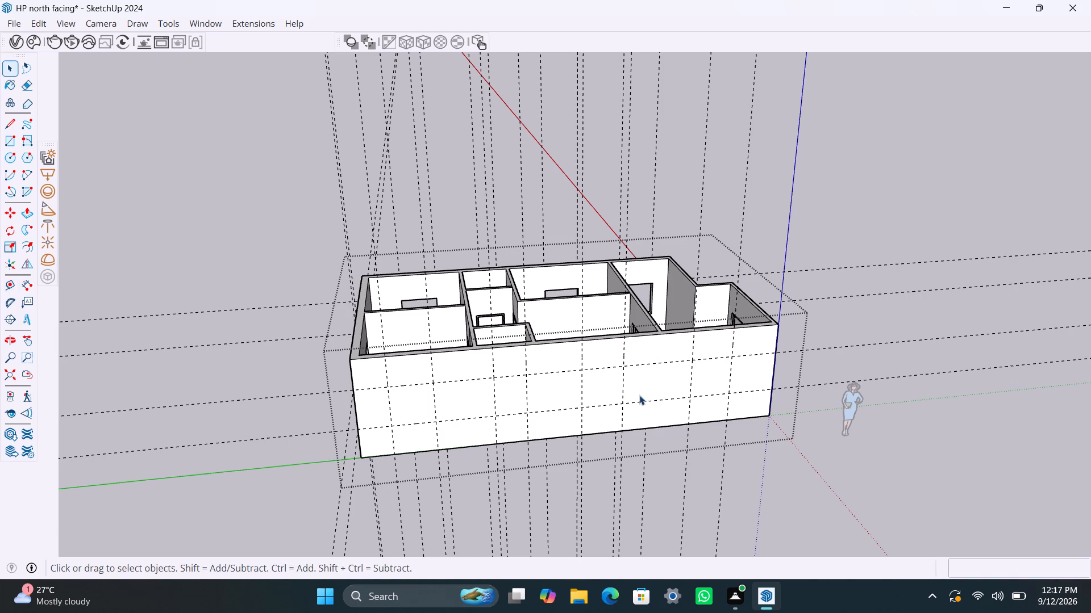
# Draw 4' x 4', 3' x 4' and 4' x 4' window rectangles between the first three guide pairs on the long wall.
pyautogui.press('r')
pyautogui.click(386, 387)
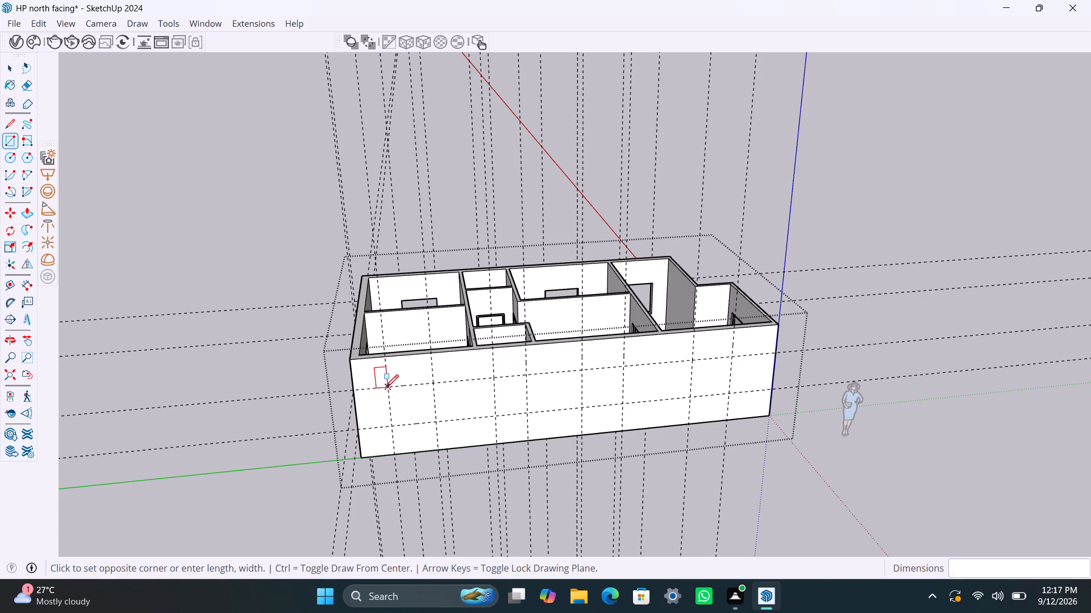
pyautogui.click(440, 423)
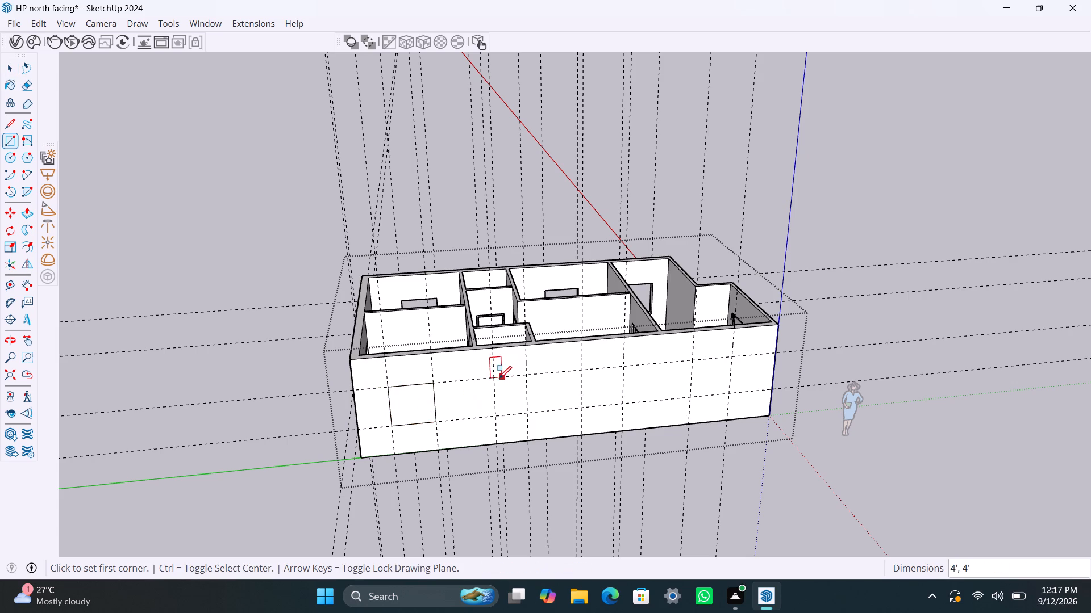
pyautogui.click(498, 379)
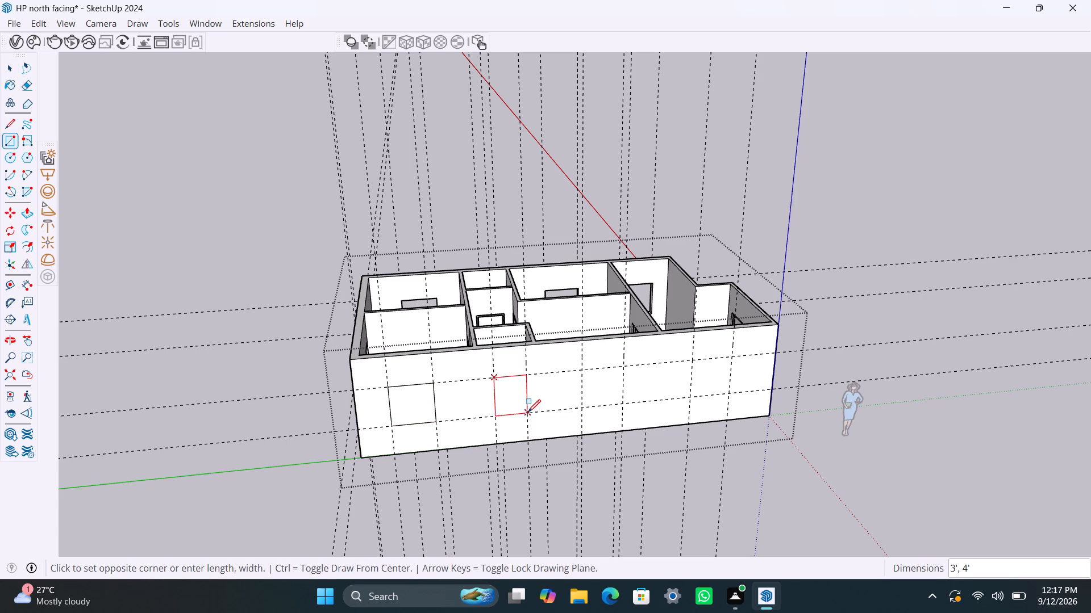
pyautogui.click(528, 412)
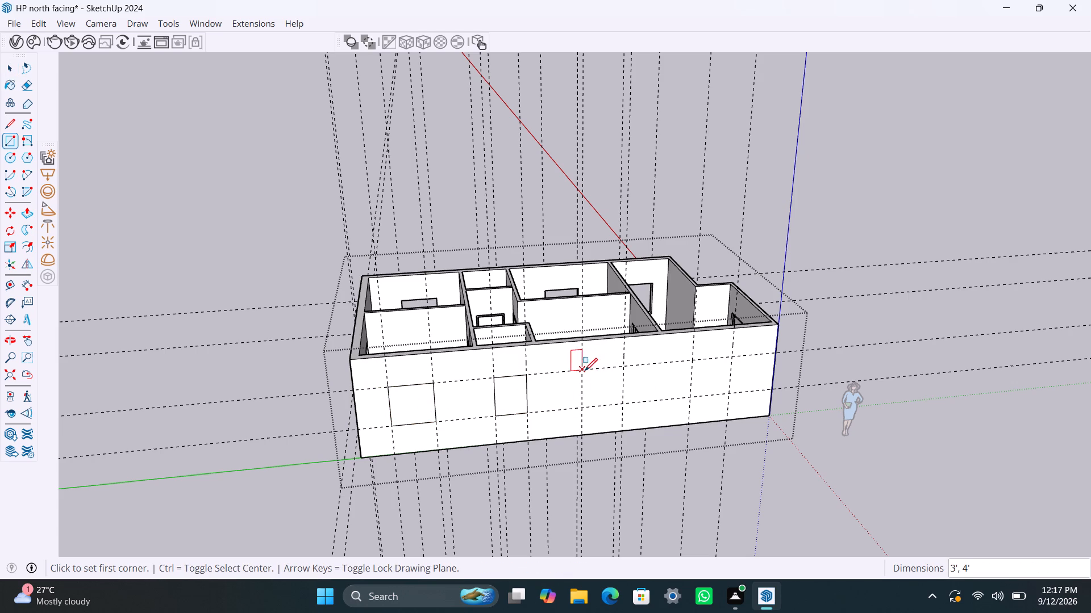
pyautogui.click(583, 371)
pyautogui.click(623, 406)
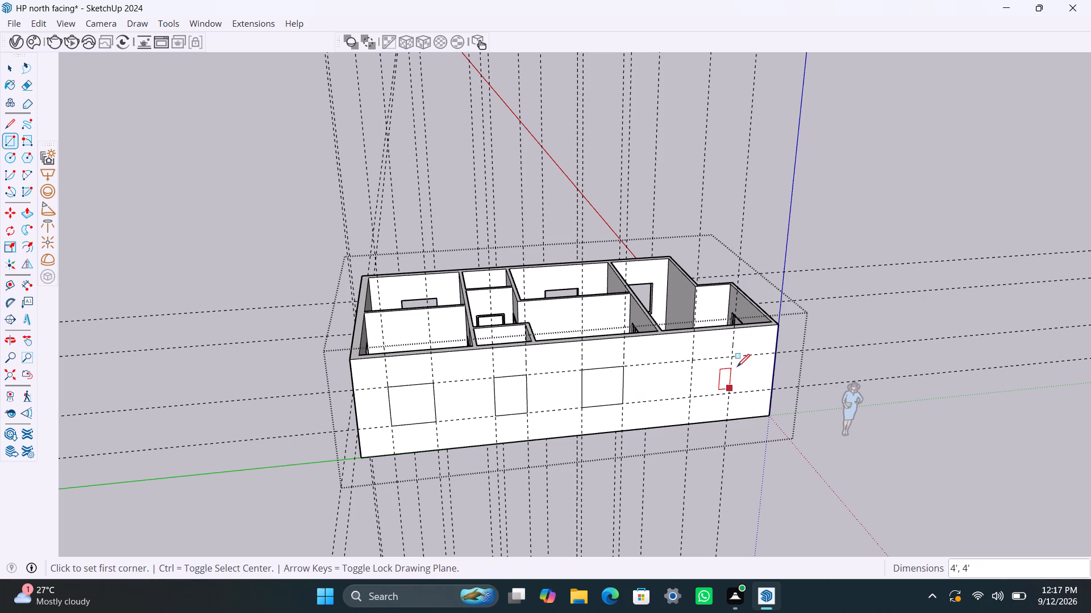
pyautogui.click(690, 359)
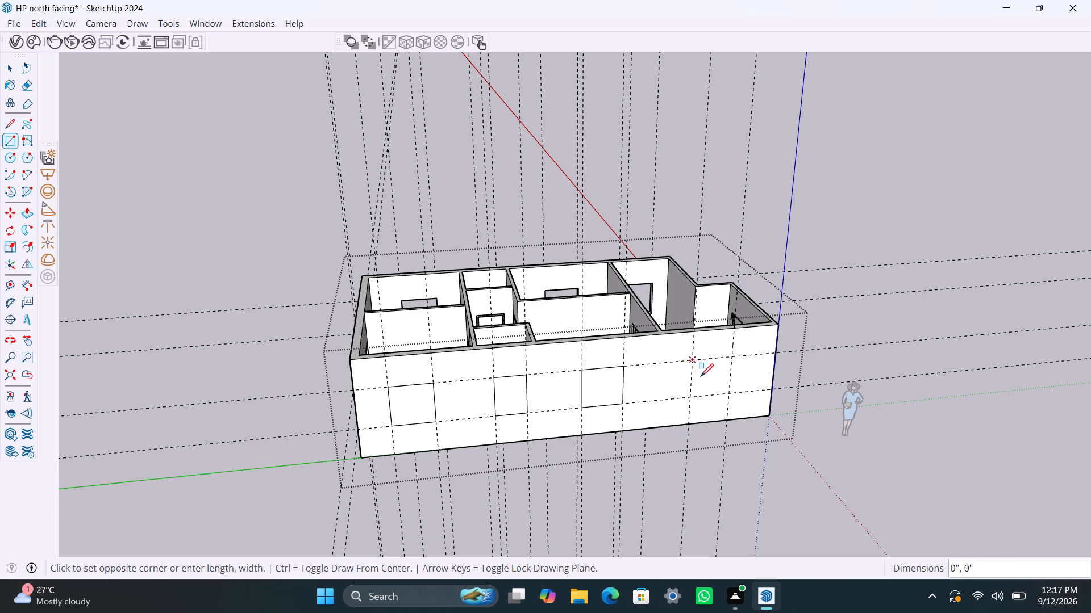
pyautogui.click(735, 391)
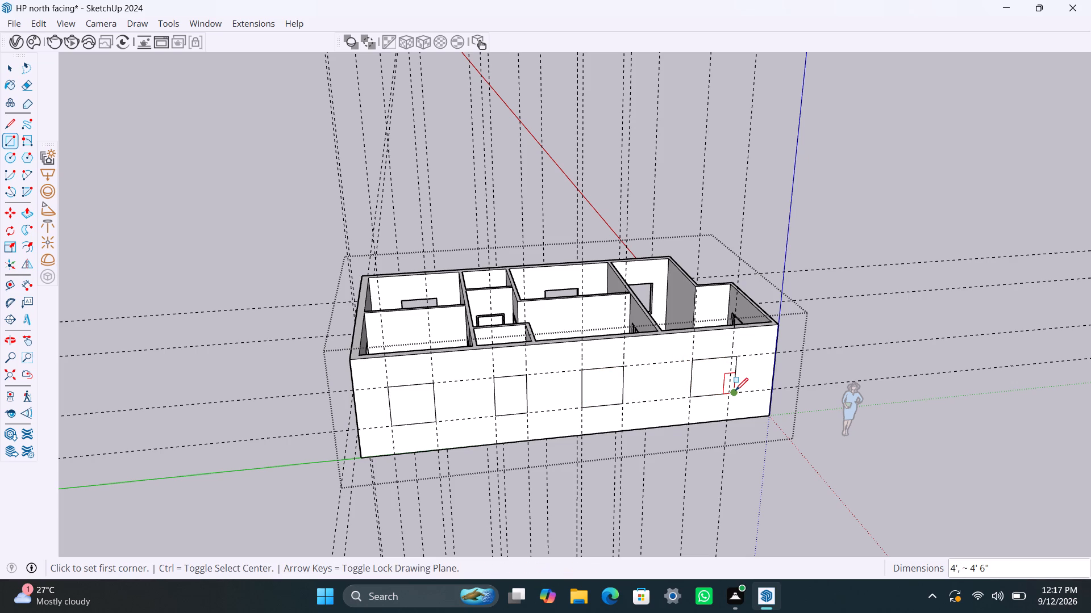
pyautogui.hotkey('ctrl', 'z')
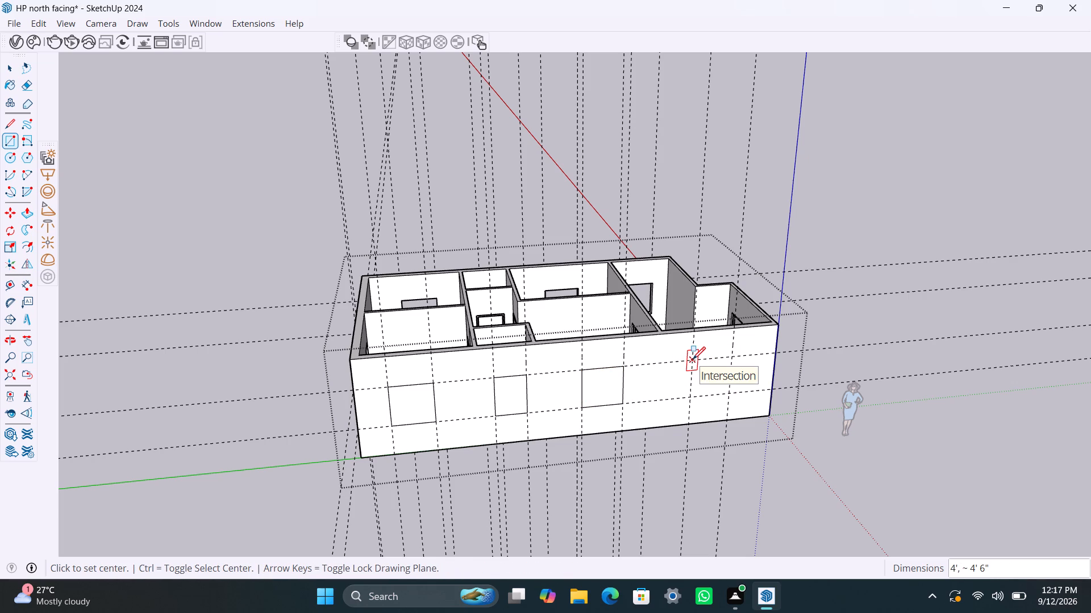
# Draw a 4' x 4' window rectangle between the fourth guide pair, nearest the origin end of the long wall.
pyautogui.press('space')
pyautogui.write('r')
pyautogui.click(692, 359)
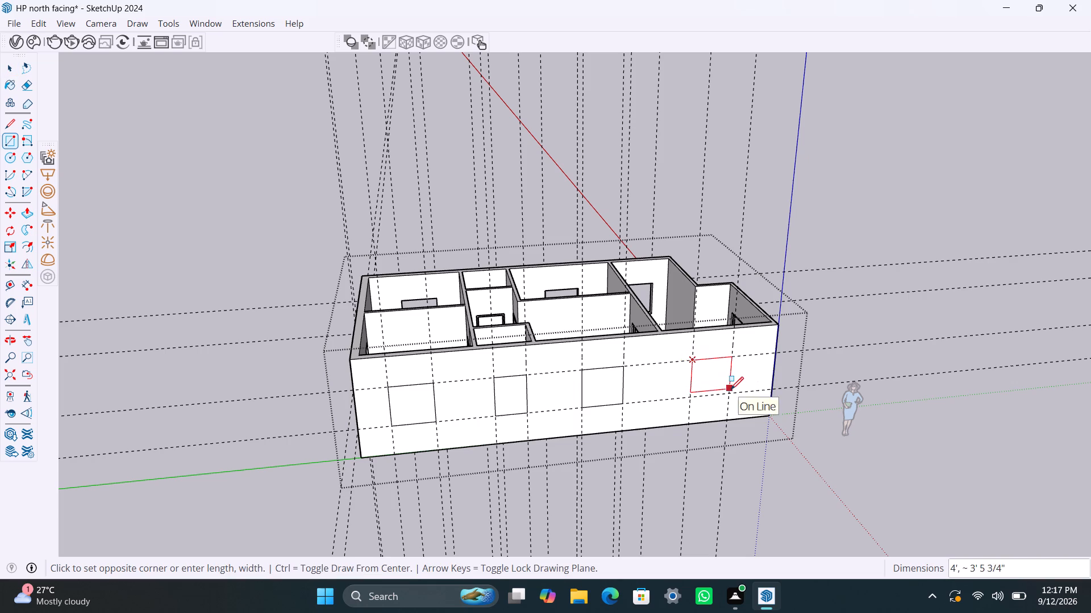
pyautogui.click(729, 391)
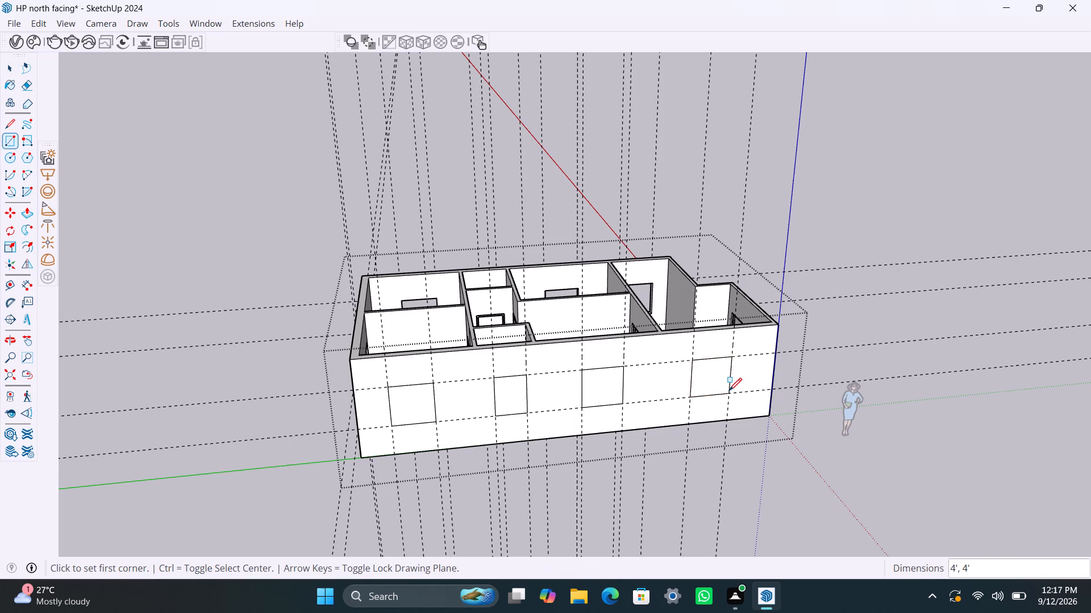
# Push the first 4' x 4' and the 3' x 4' window rectangles 9" to cut them through the long wall.
pyautogui.press('space')
pyautogui.click(428, 404)
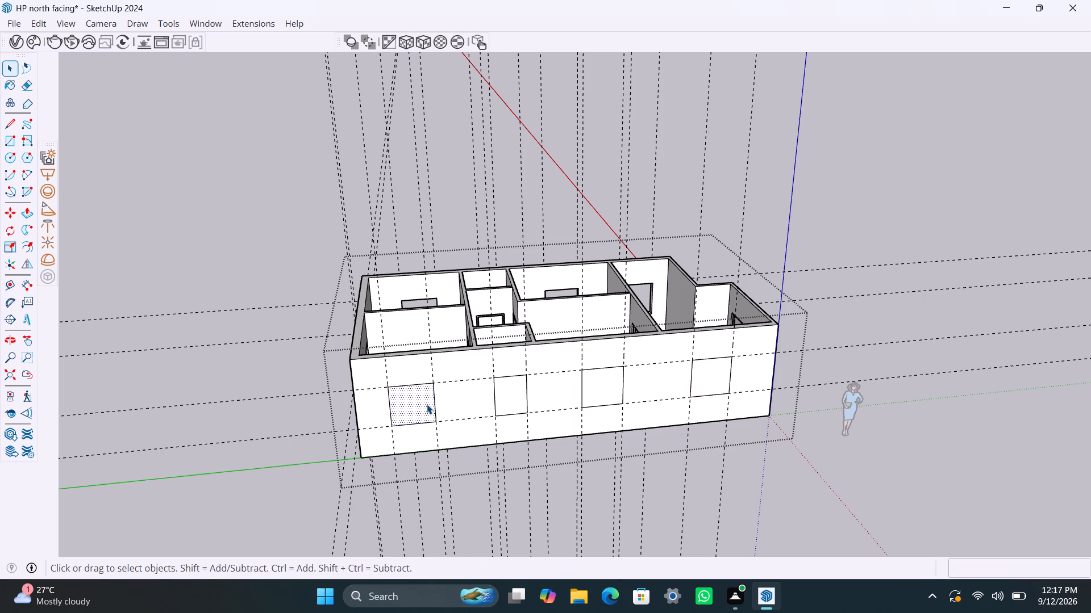
pyautogui.press('p')
pyautogui.doubleClick(423, 406)
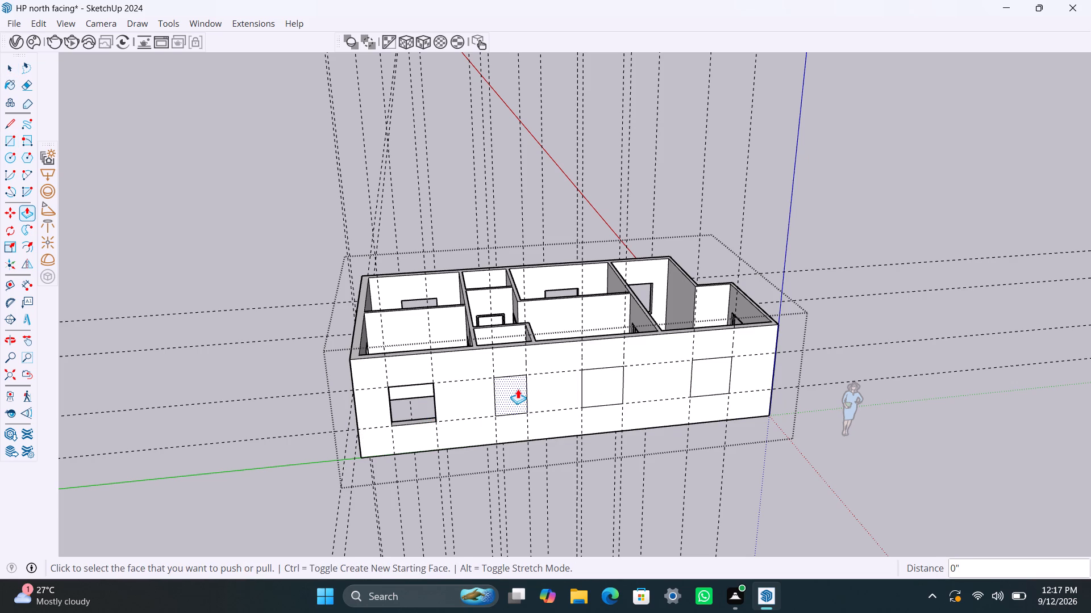
pyautogui.doubleClick(520, 388)
# Push the remaining two 4' x 4' window rectangles through the 9" thickness of the long wall to cut the openings.
pyautogui.doubleClick(595, 388)
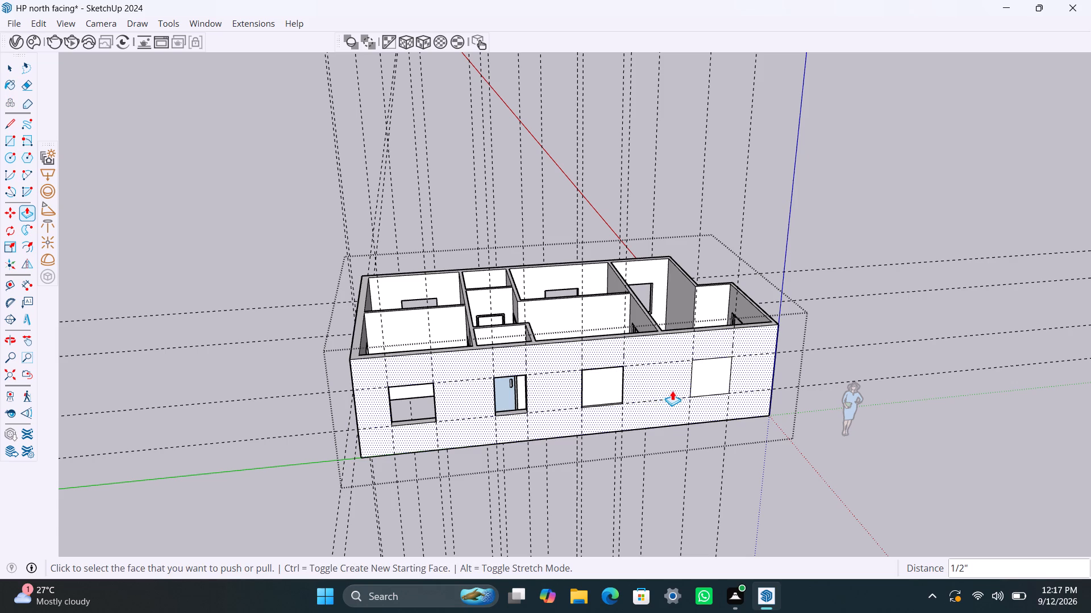
pyautogui.hotkey('ctrl', 'z')
pyautogui.doubleClick(603, 382)
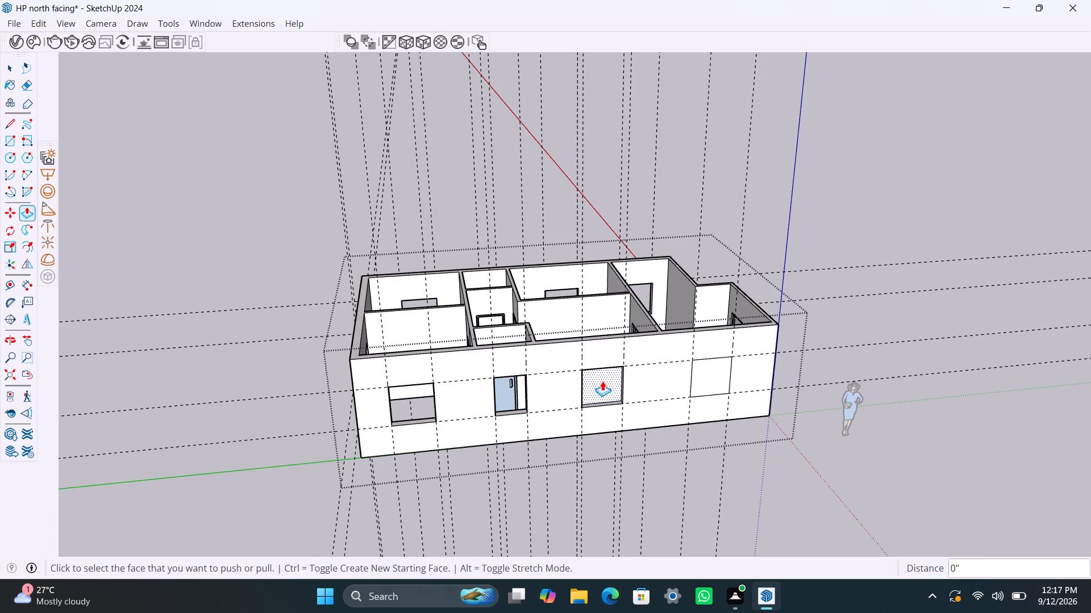
pyautogui.click(602, 381)
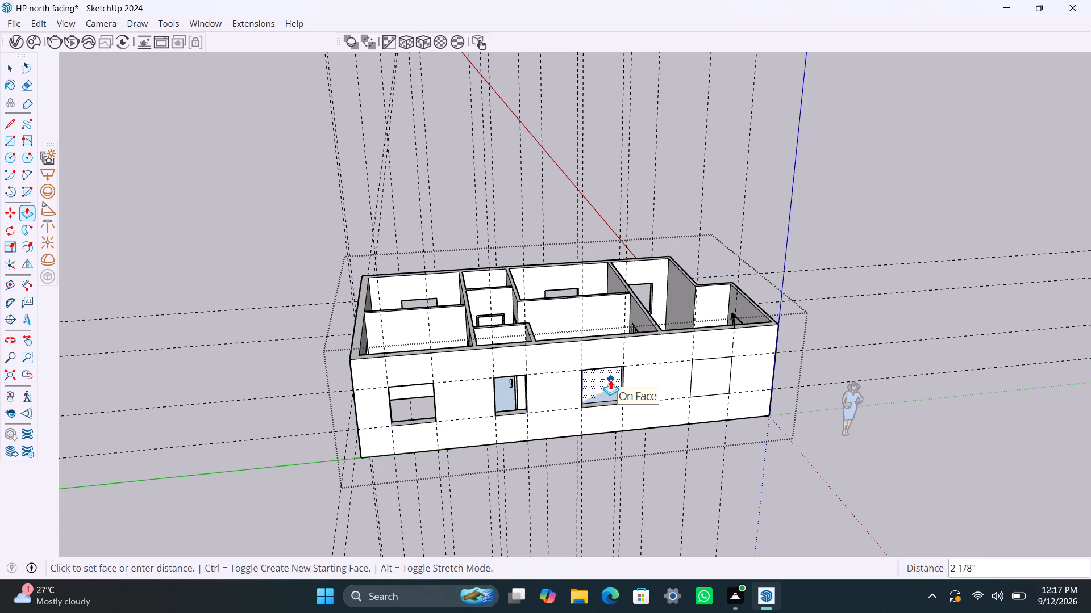
pyautogui.click(610, 380)
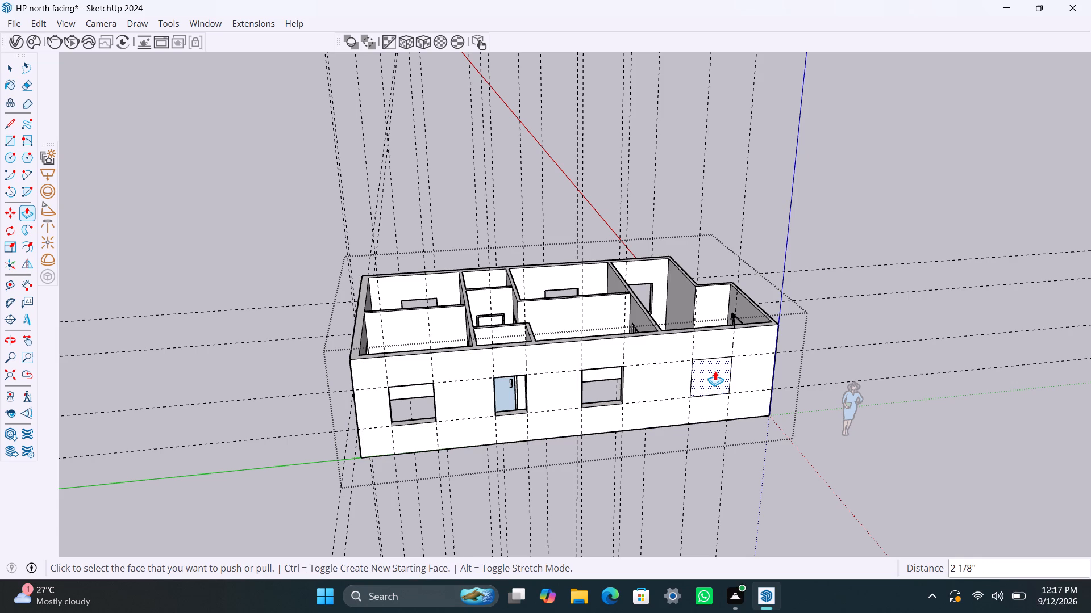
pyautogui.click(715, 371)
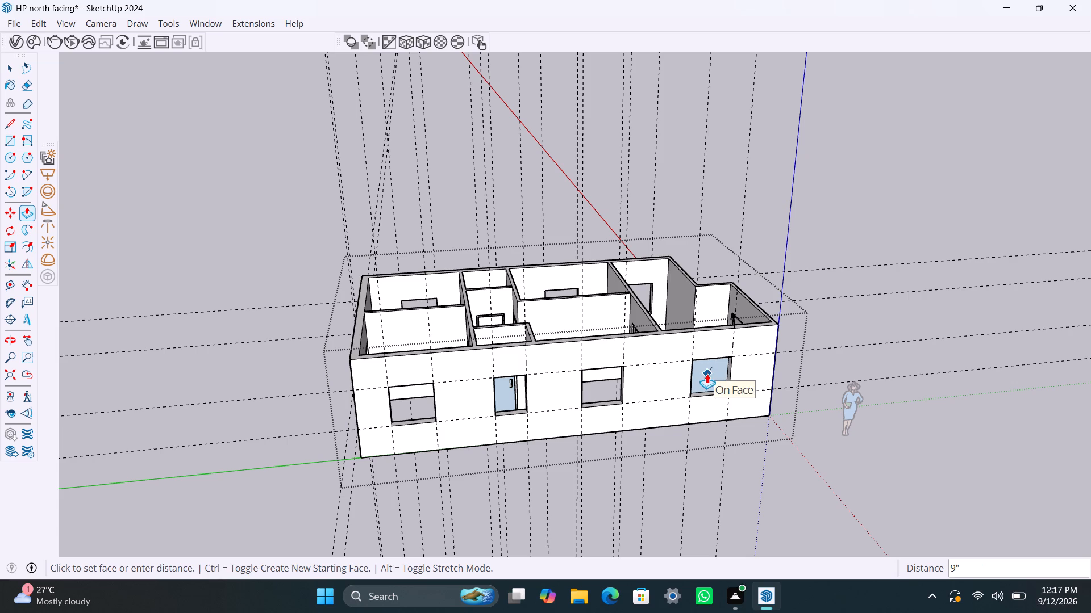
pyautogui.click(707, 373)
# Save the house model.
pyautogui.hotkey('ctrl', 's')
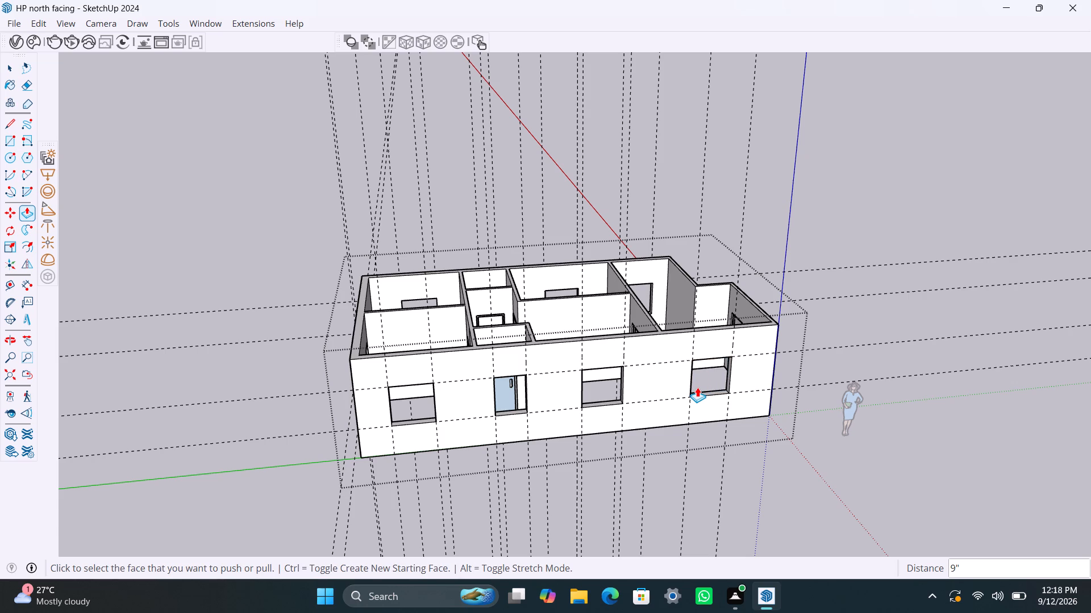
# Close the house group and delete all guide lines from the model.
pyautogui.scroll(-4, 754, 396)
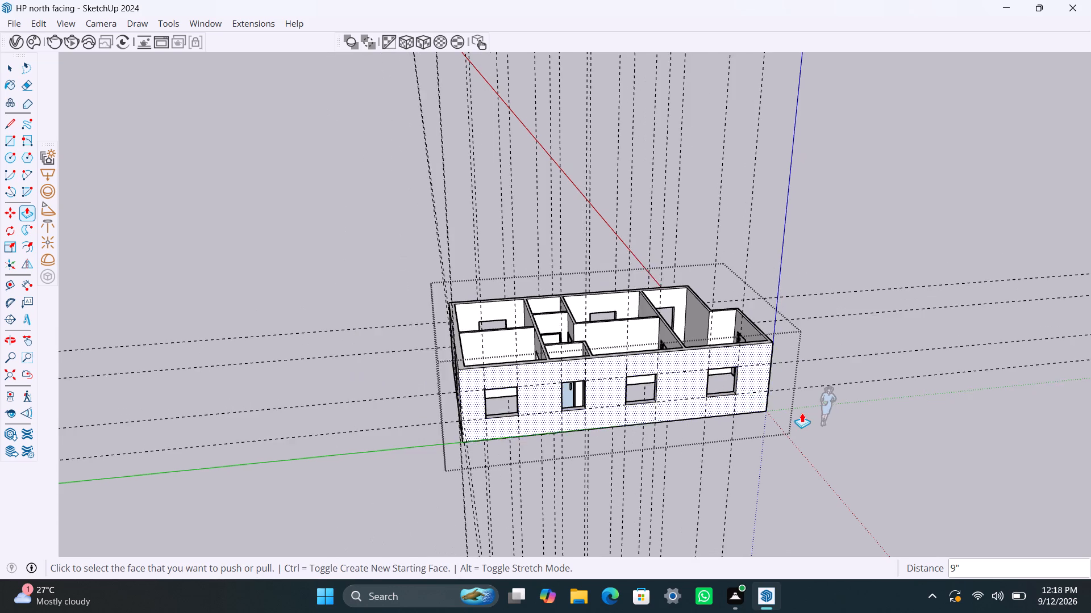
pyautogui.moveTo(803, 413); pyautogui.dragTo(269, 412, button='middle')
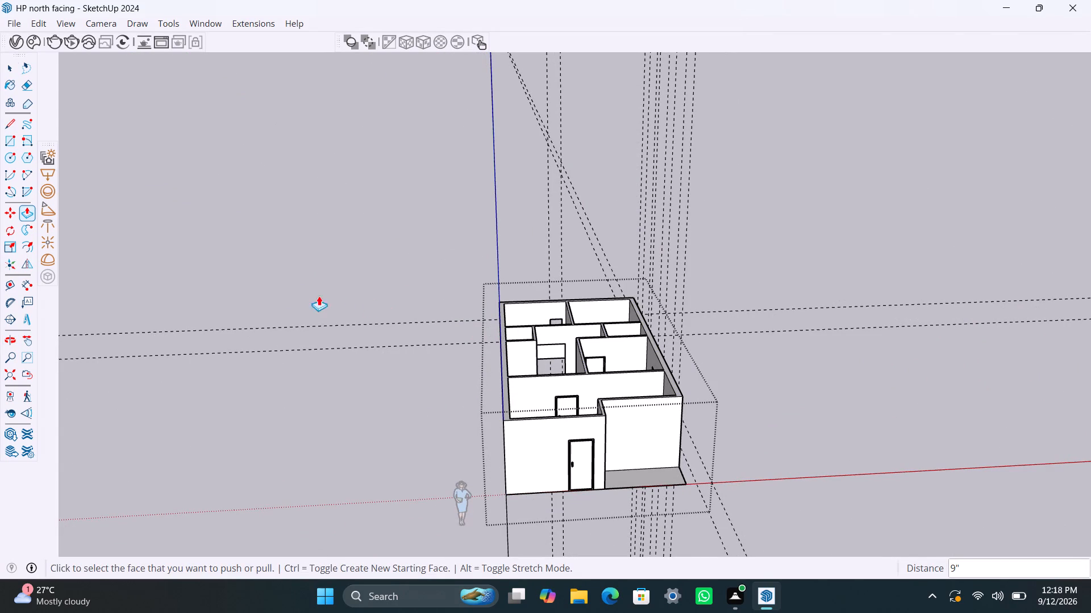
pyautogui.press('space')
pyautogui.click(312, 281)
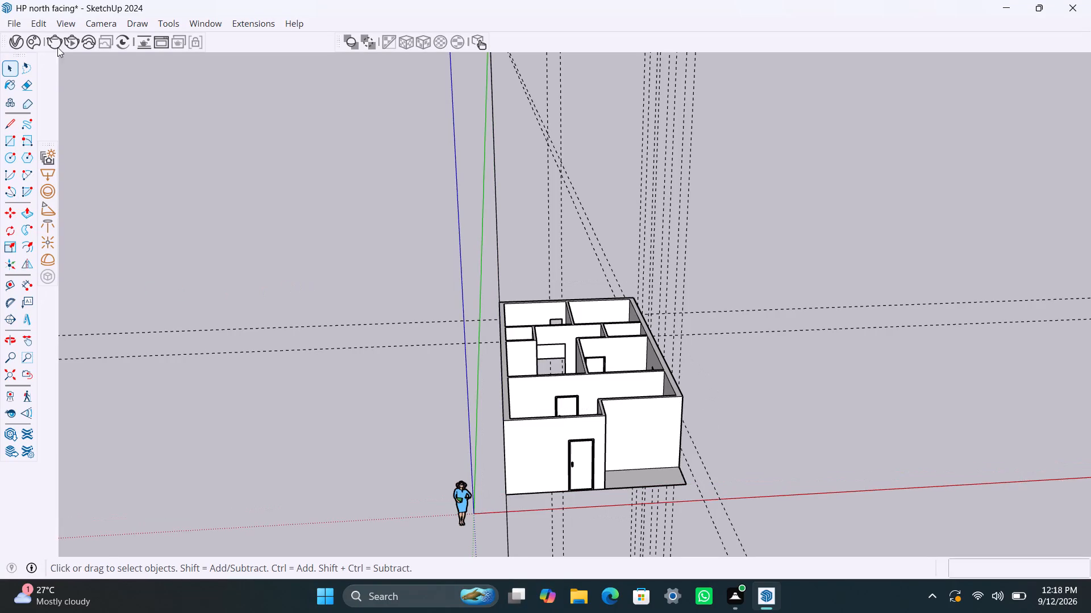
pyautogui.click(35, 24)
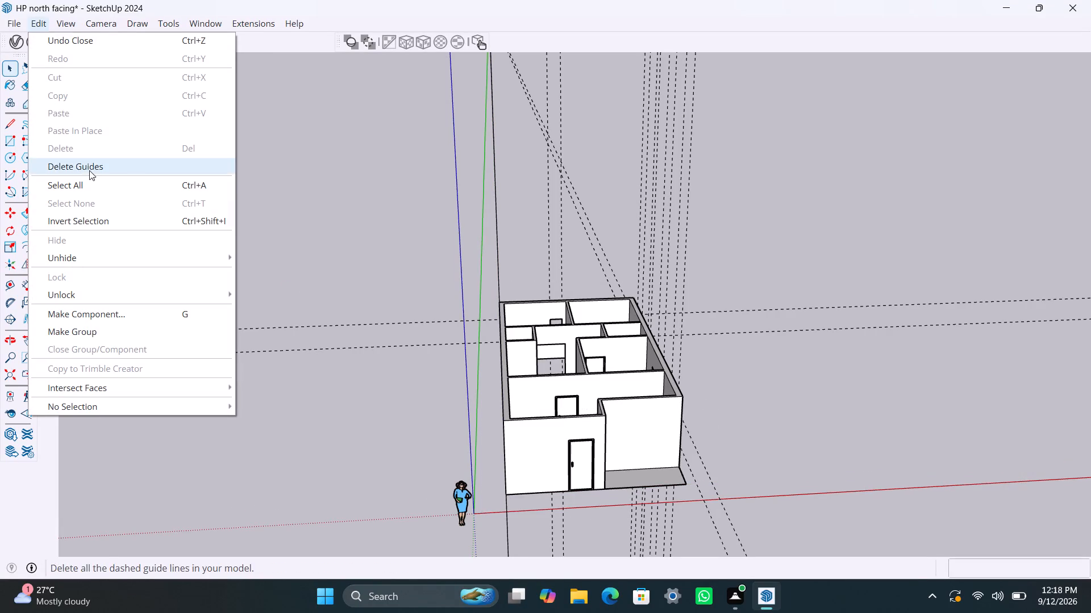
pyautogui.click(89, 170)
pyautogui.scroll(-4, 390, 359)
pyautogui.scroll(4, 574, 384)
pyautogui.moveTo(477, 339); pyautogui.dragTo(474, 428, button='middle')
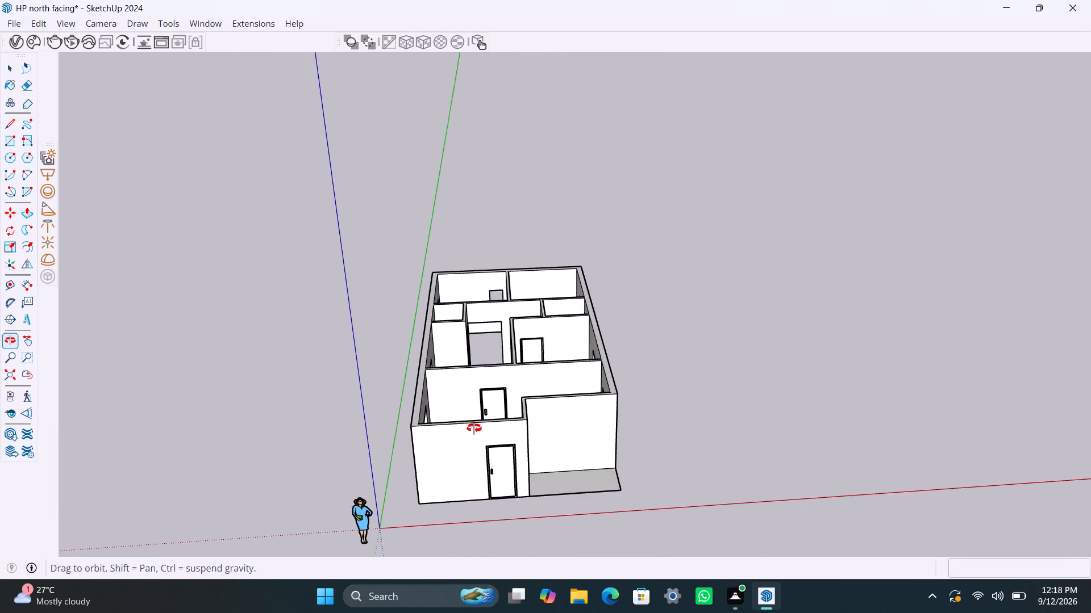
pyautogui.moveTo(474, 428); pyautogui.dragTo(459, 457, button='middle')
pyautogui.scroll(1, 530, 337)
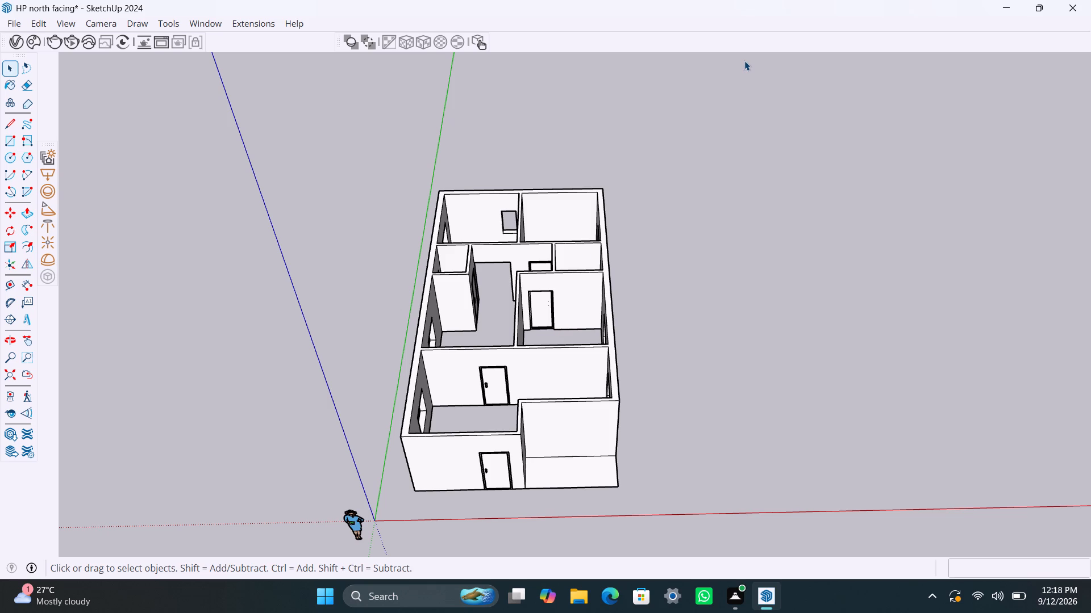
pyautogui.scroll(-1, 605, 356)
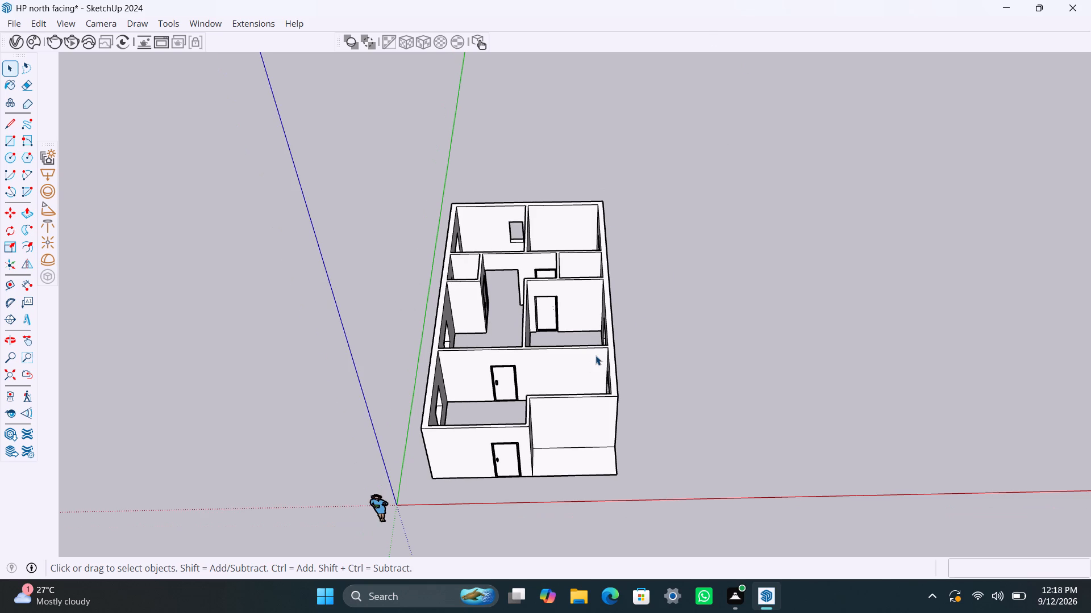
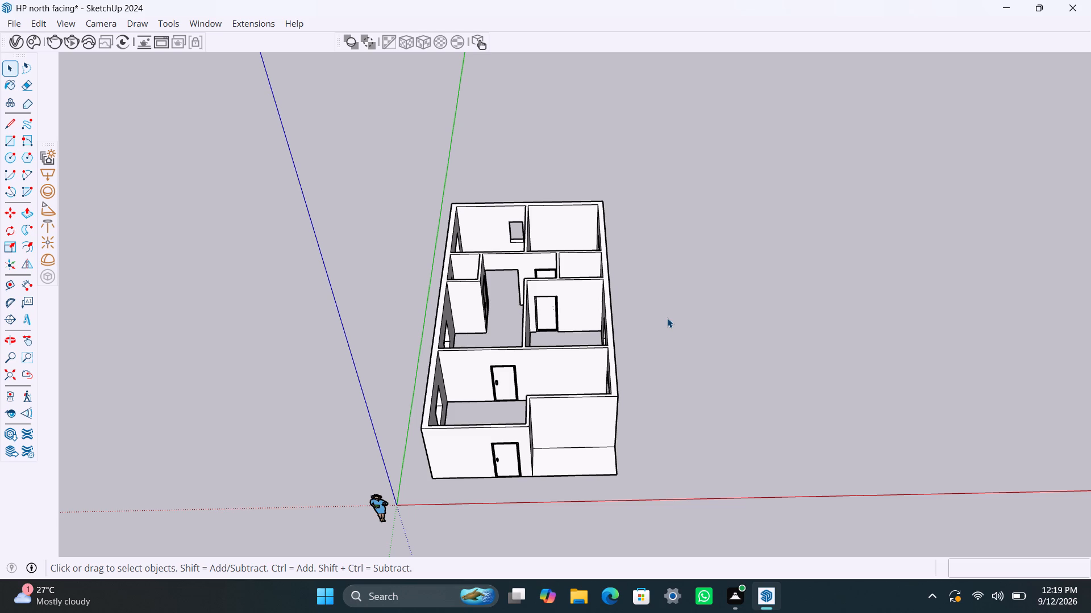
# Draw a 4' x 4' rectangle corner to corner over the window opening nearest the front porch in the long outer wall.
pyautogui.scroll(-3, 571, 407)
pyautogui.moveTo(577, 444); pyautogui.dragTo(561, 436, button='middle')
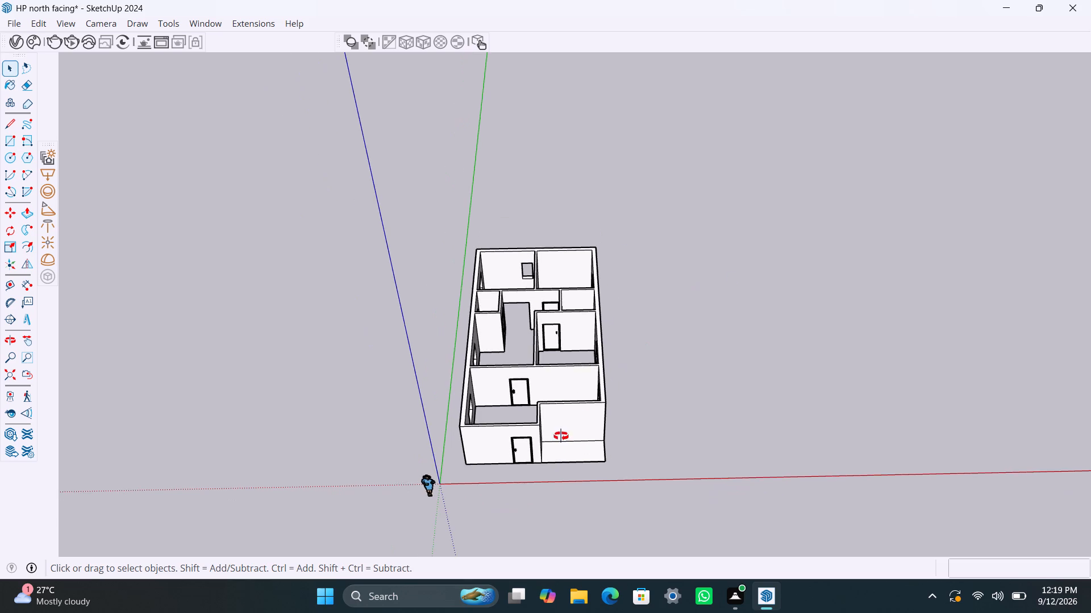
pyautogui.moveTo(561, 436); pyautogui.dragTo(413, 346, button='middle')
pyautogui.scroll(2, 584, 396)
pyautogui.moveTo(582, 403); pyautogui.dragTo(447, 410, button='middle')
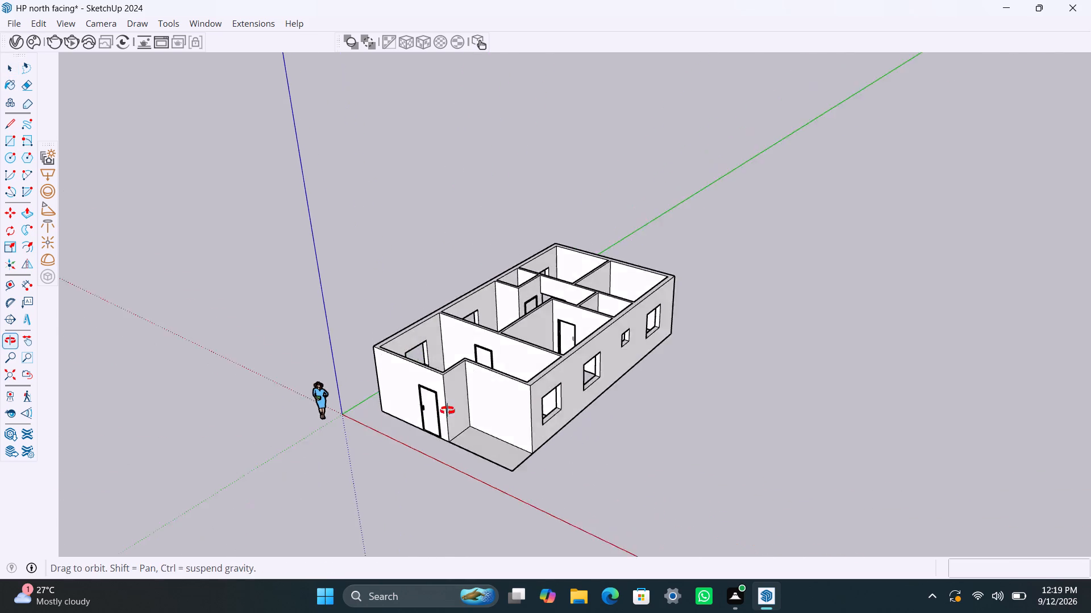
pyautogui.moveTo(447, 410); pyautogui.dragTo(347, 402, button='middle')
pyautogui.scroll(1, 349, 403)
pyautogui.scroll(3, 457, 376)
pyautogui.moveTo(532, 403); pyautogui.dragTo(424, 330, button='middle')
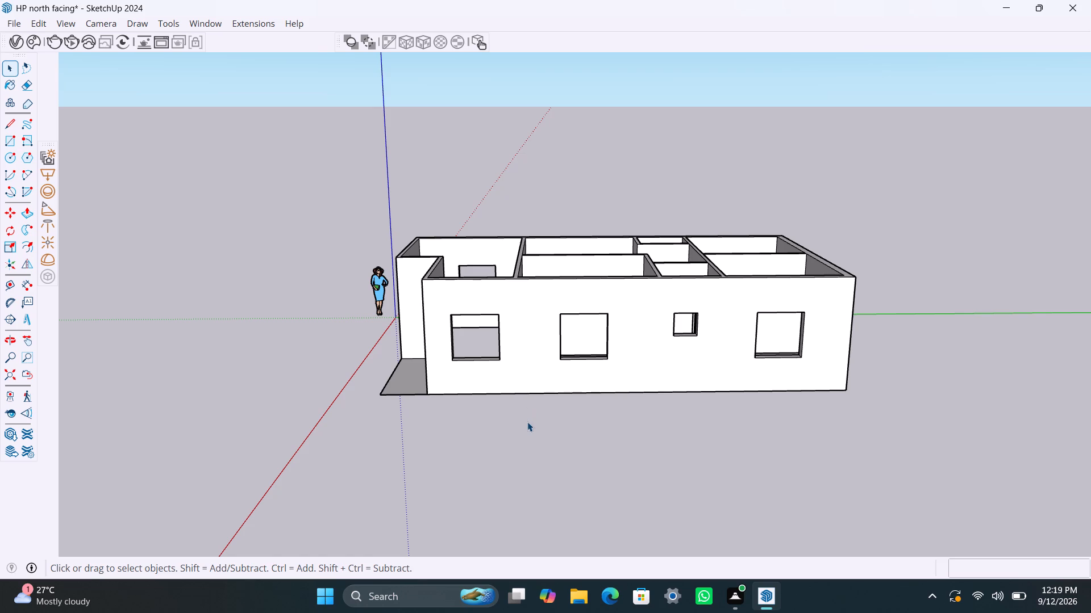
pyautogui.scroll(-1, 525, 423)
pyautogui.moveTo(523, 433); pyautogui.dragTo(430, 388, button='middle')
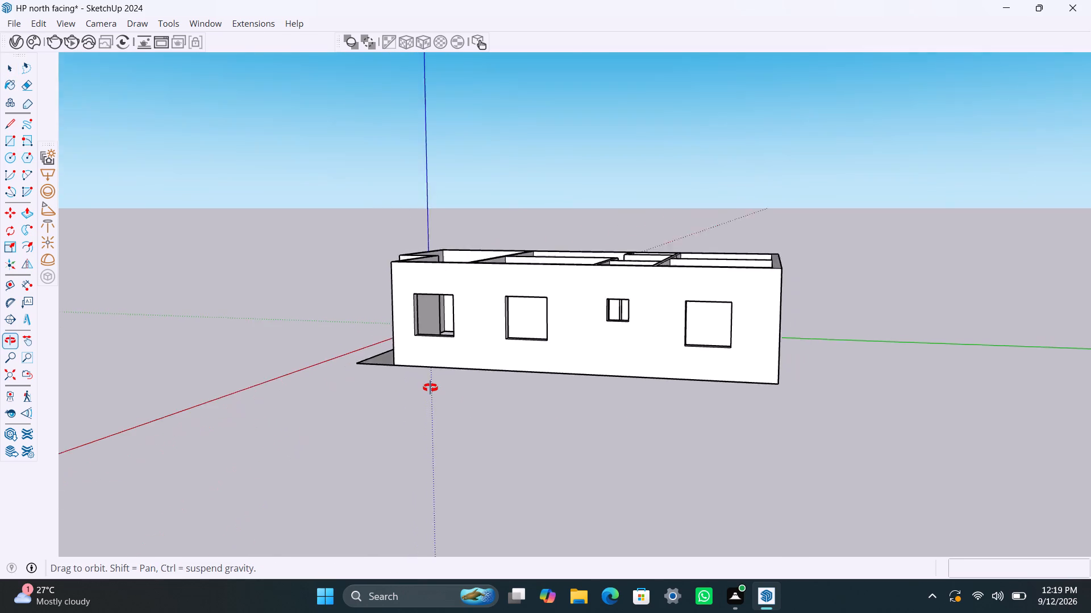
pyautogui.moveTo(430, 388); pyautogui.dragTo(456, 377, button='middle')
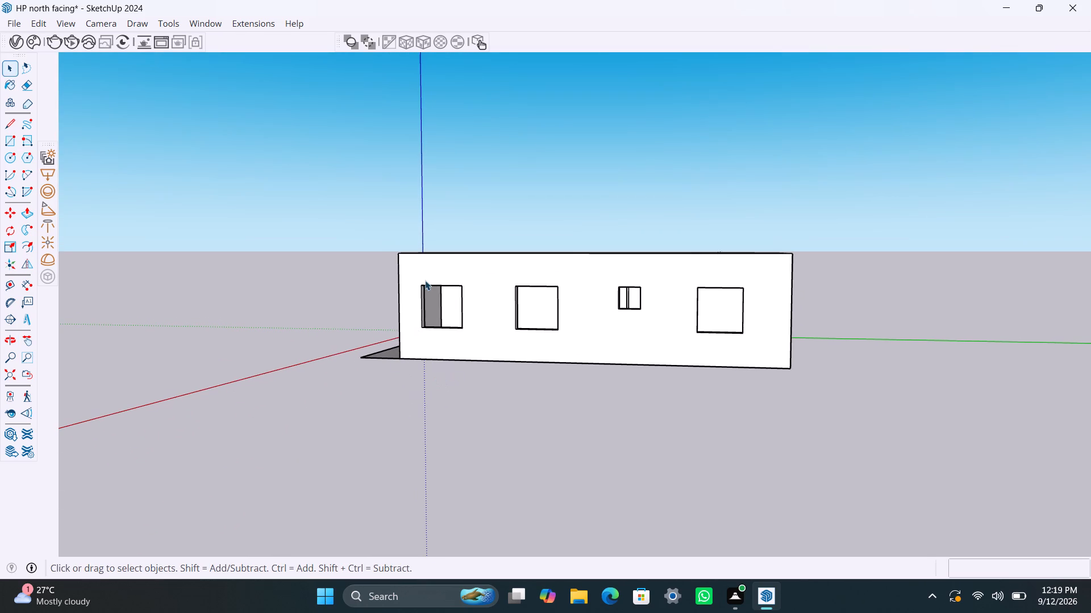
pyautogui.scroll(3, 425, 279)
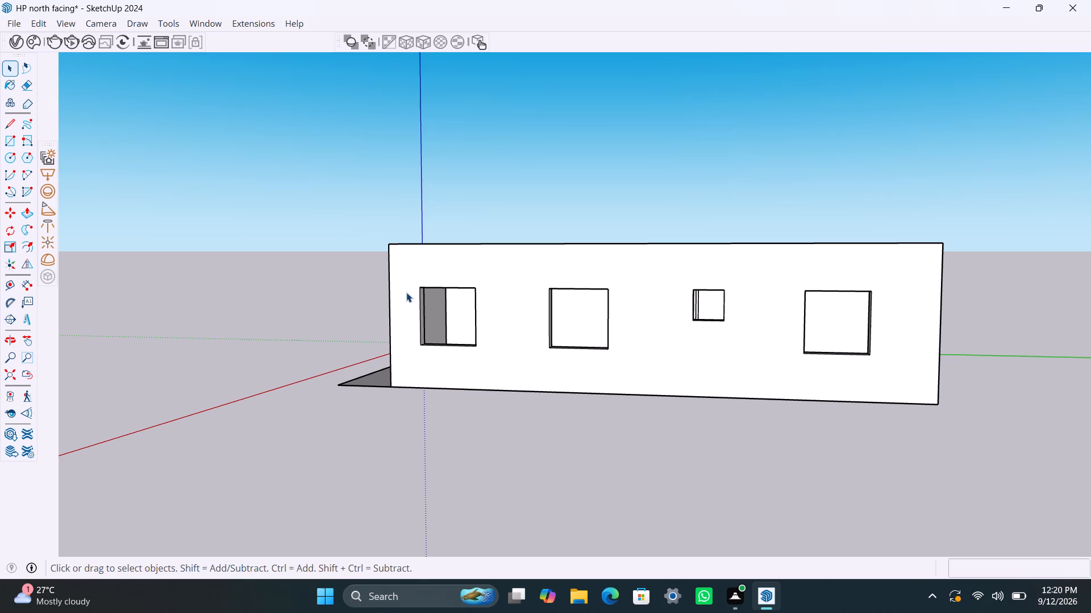
pyautogui.press('r')
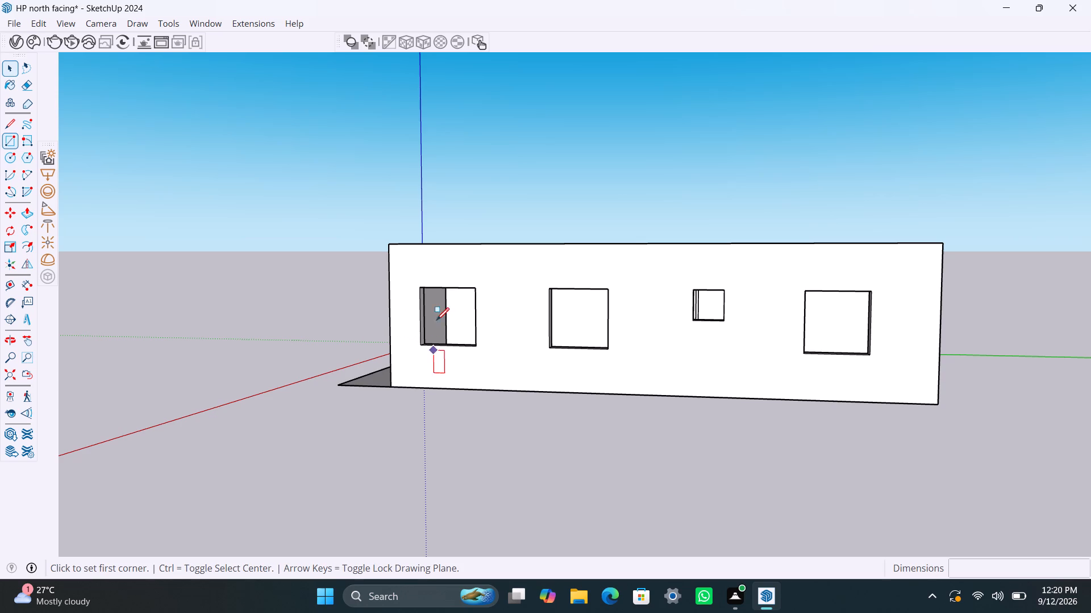
pyautogui.click(421, 284)
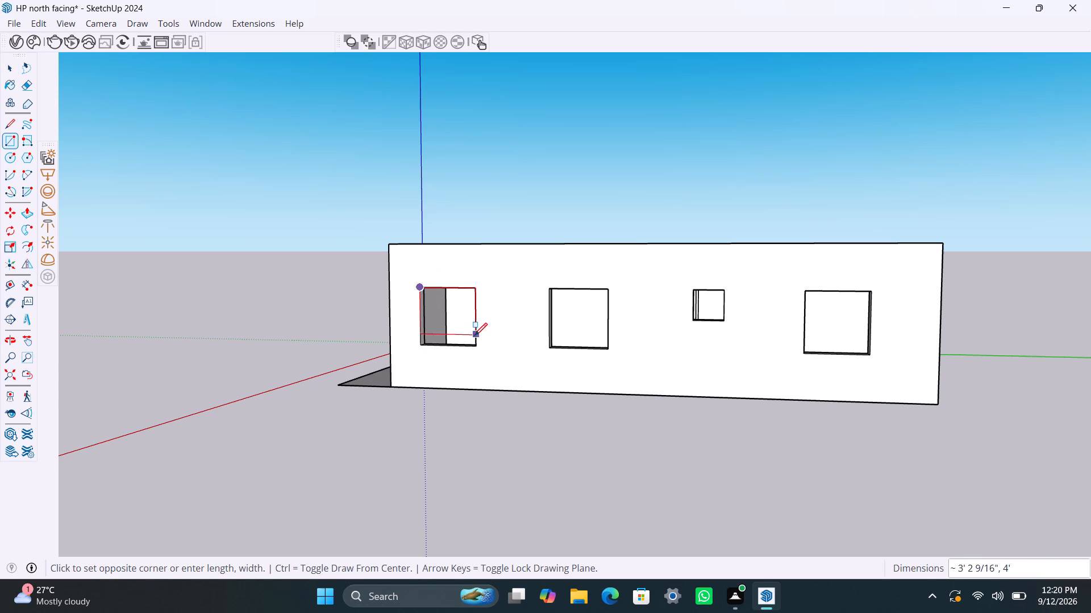
pyautogui.click(480, 344)
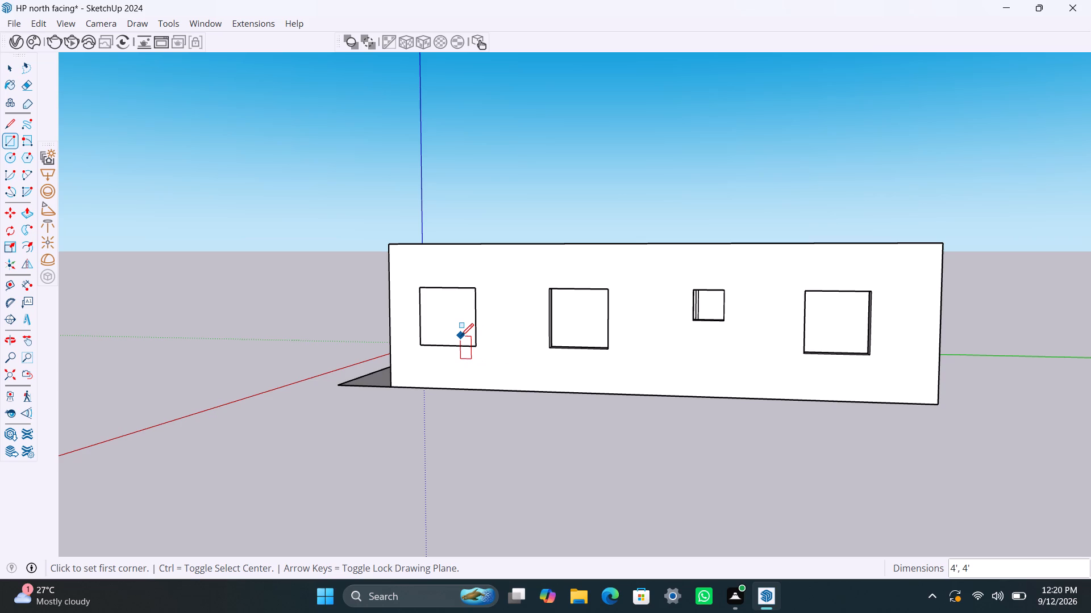
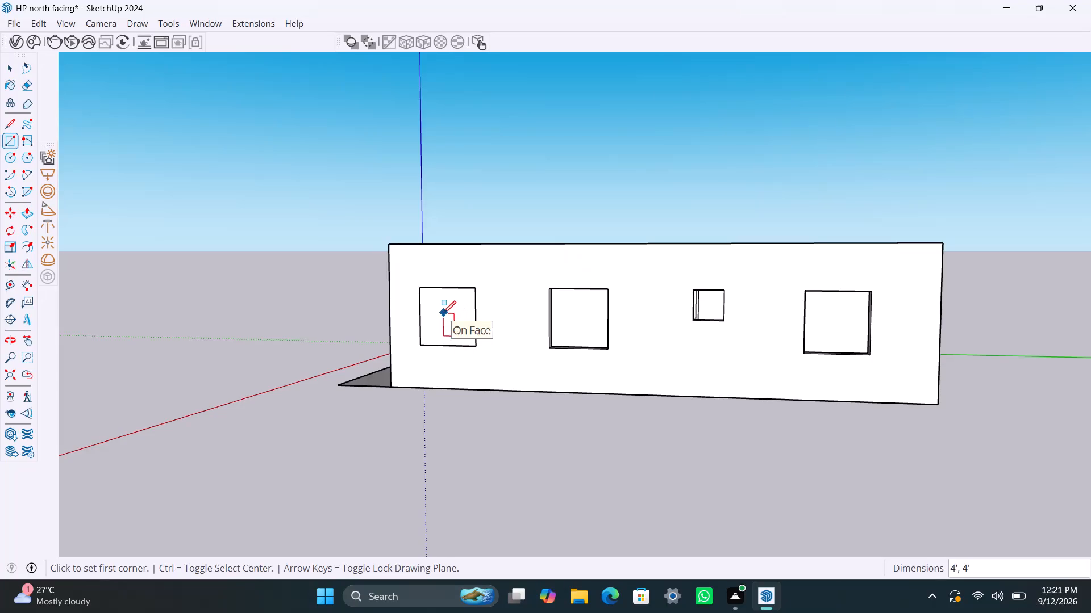
# Make the 4' x 4' rectangle over the window opening nearest the porch, with its edges, into a group.
pyautogui.press('space')
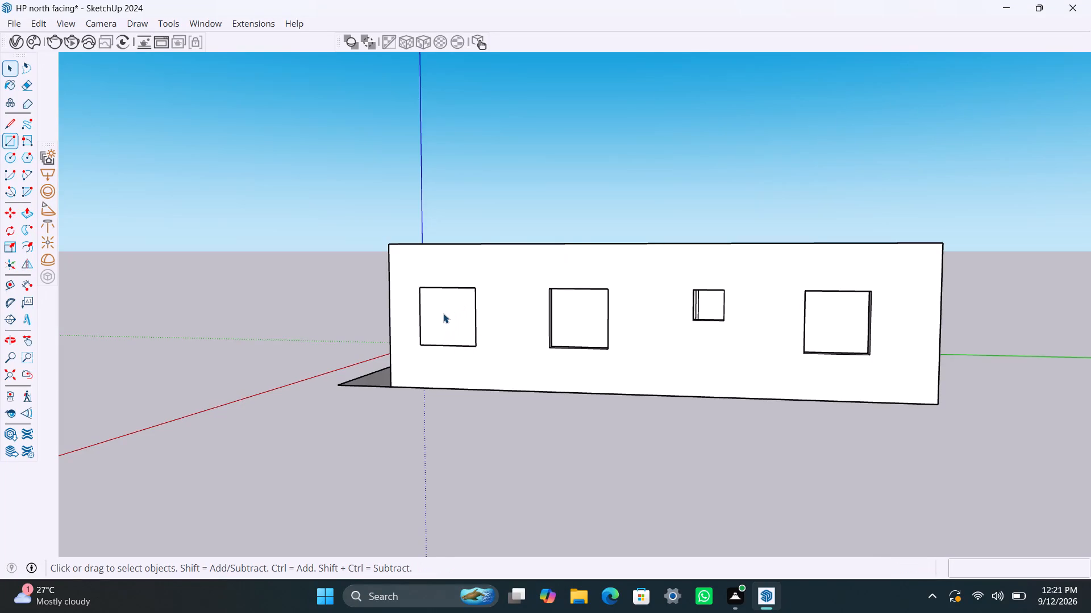
pyautogui.doubleClick(443, 313)
pyautogui.rightClick(443, 313)
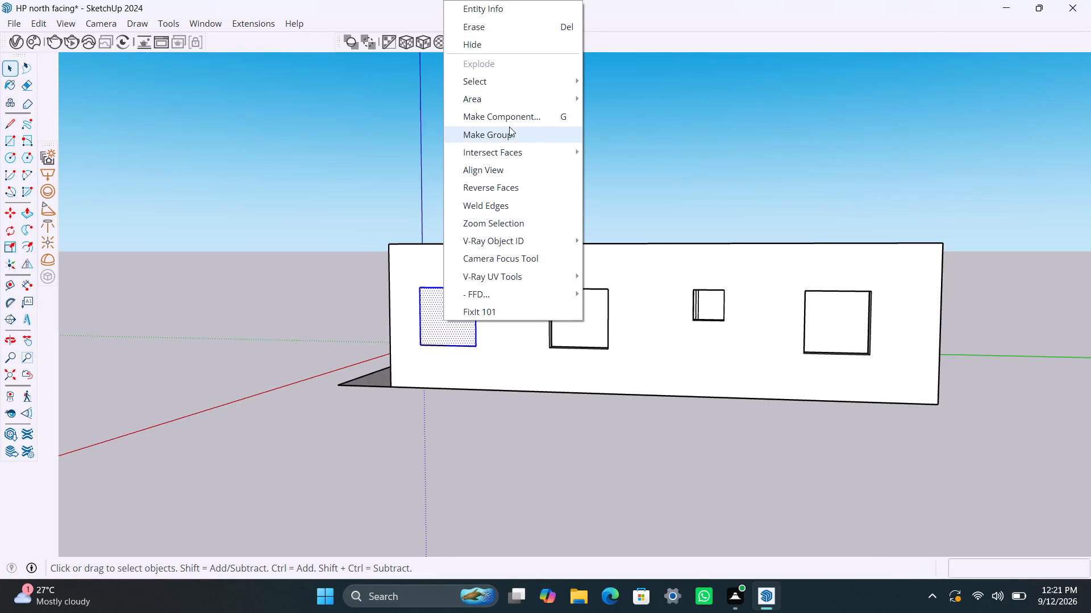
pyautogui.click(508, 128)
# Inside the group, offset the rectangle 2" inward and delete the inner face to leave a window frame outline.
pyautogui.tripleClick(443, 313)
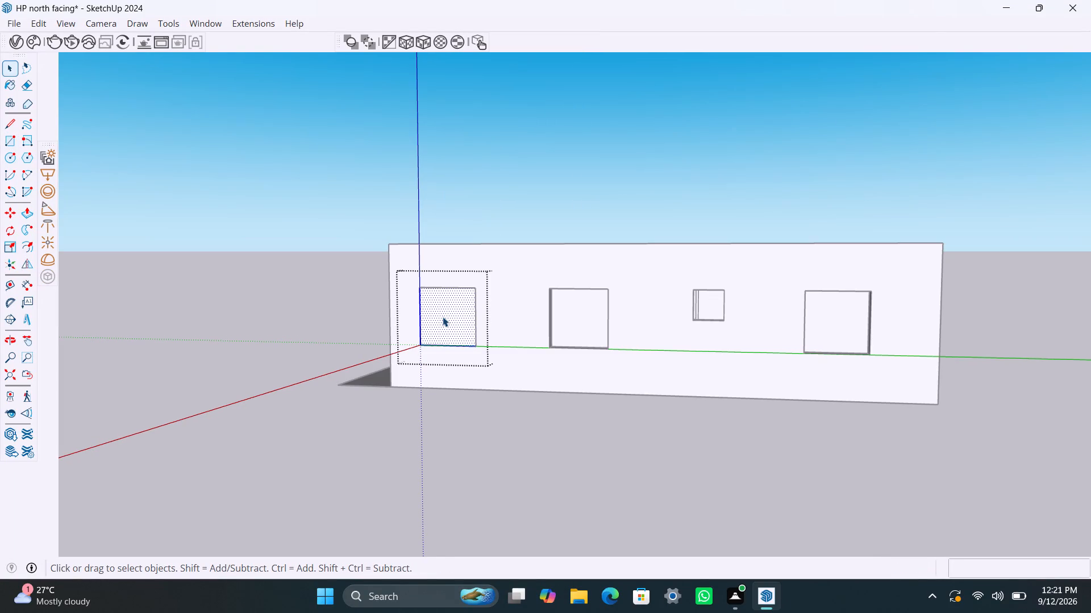
pyautogui.press('f')
pyautogui.click(434, 308)
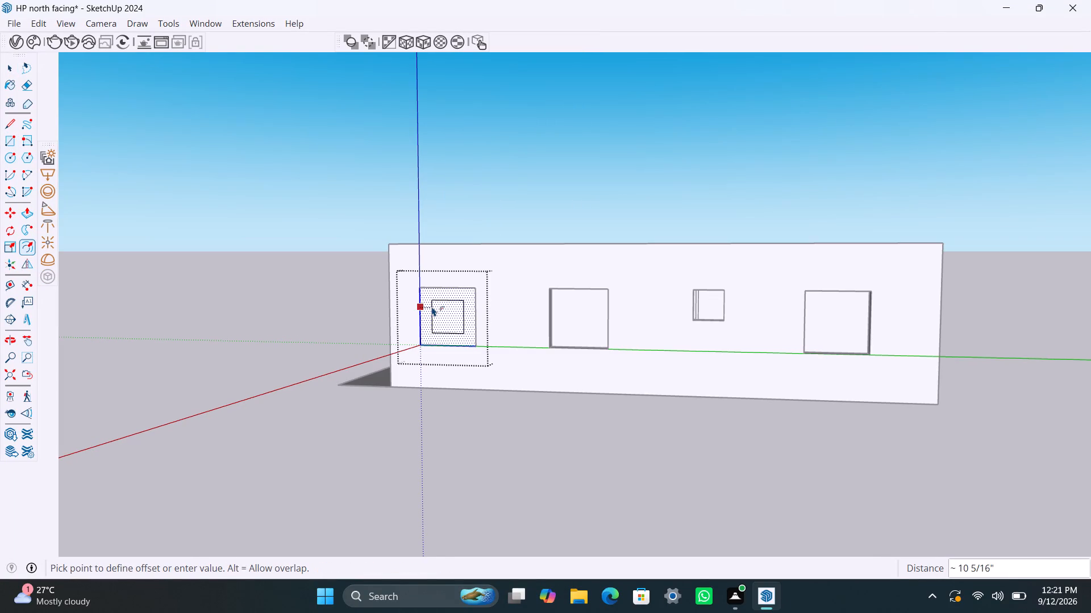
pyautogui.write('2"')
pyautogui.press('Return')
pyautogui.press('space')
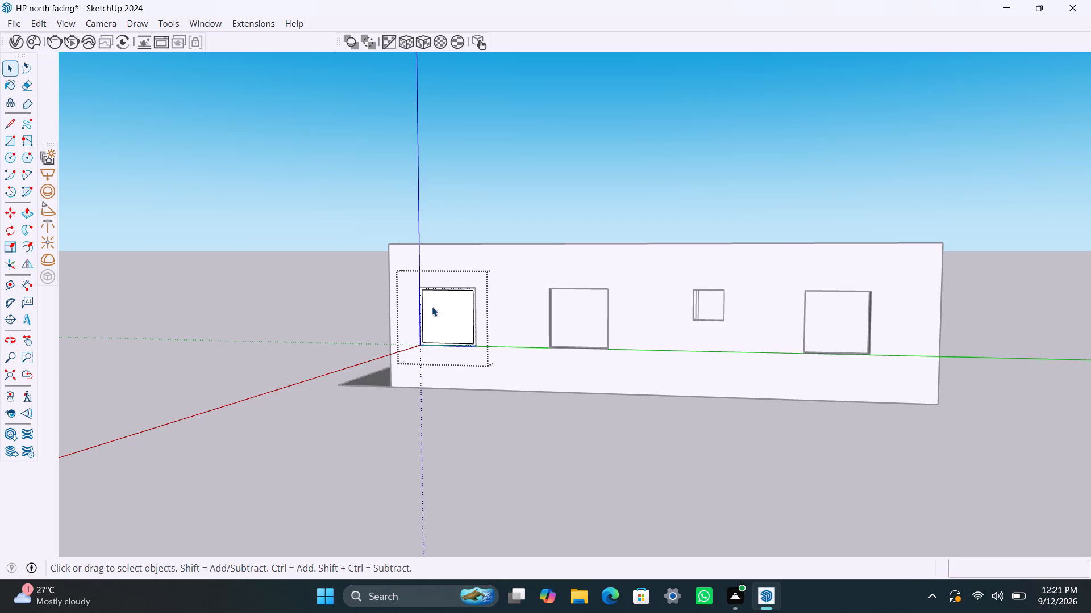
pyautogui.click(439, 310)
pyautogui.press('Delete')
# Extrude the window frame face 1.5" with Push/Pull.
pyautogui.scroll(13, 426, 326)
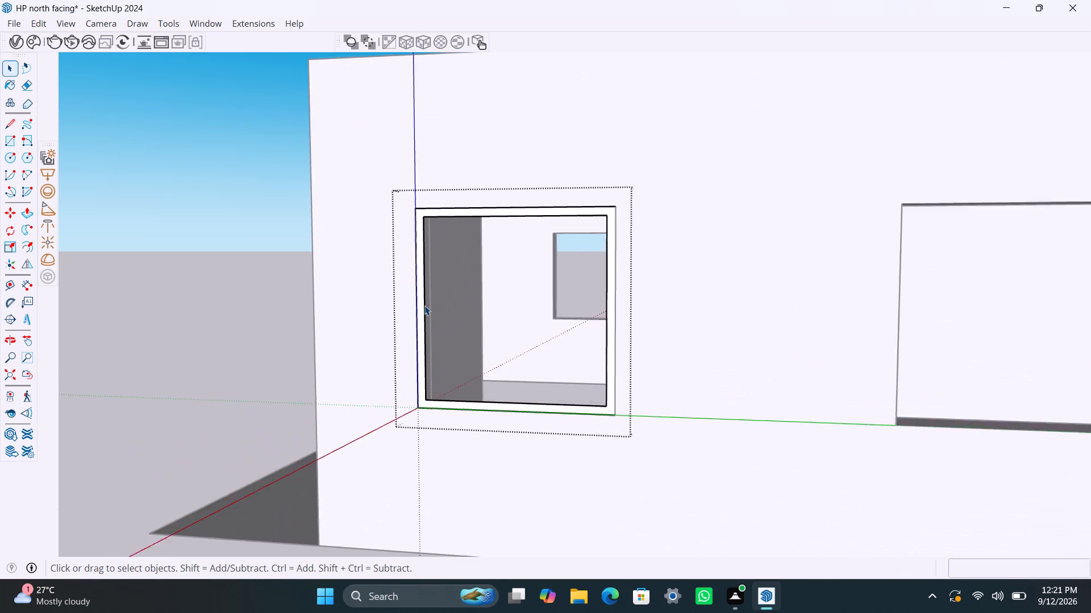
pyautogui.scroll(4, 424, 305)
pyautogui.click(419, 296)
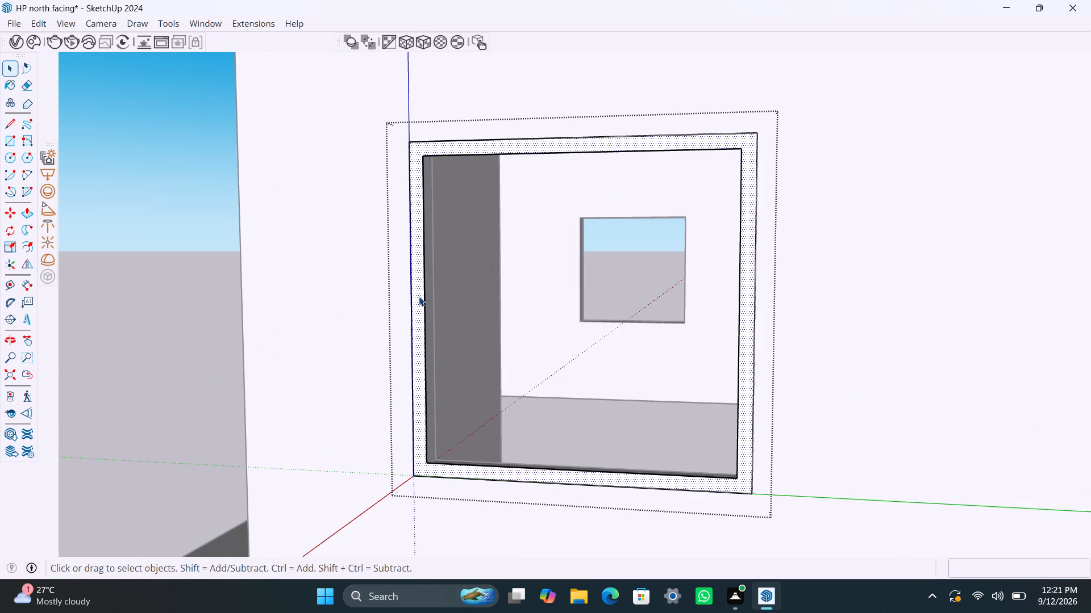
pyautogui.press('p')
pyautogui.click(419, 296)
pyautogui.write('1.5"')
pyautogui.press('Return')
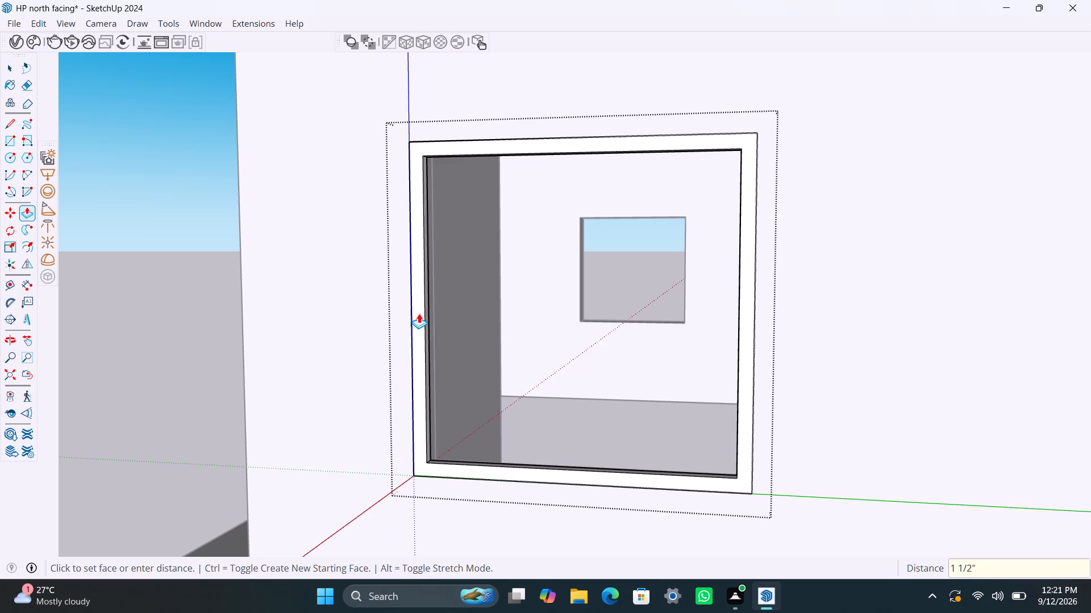
# Pull the window frame's outer face out by another 1.5".
pyautogui.click(420, 313)
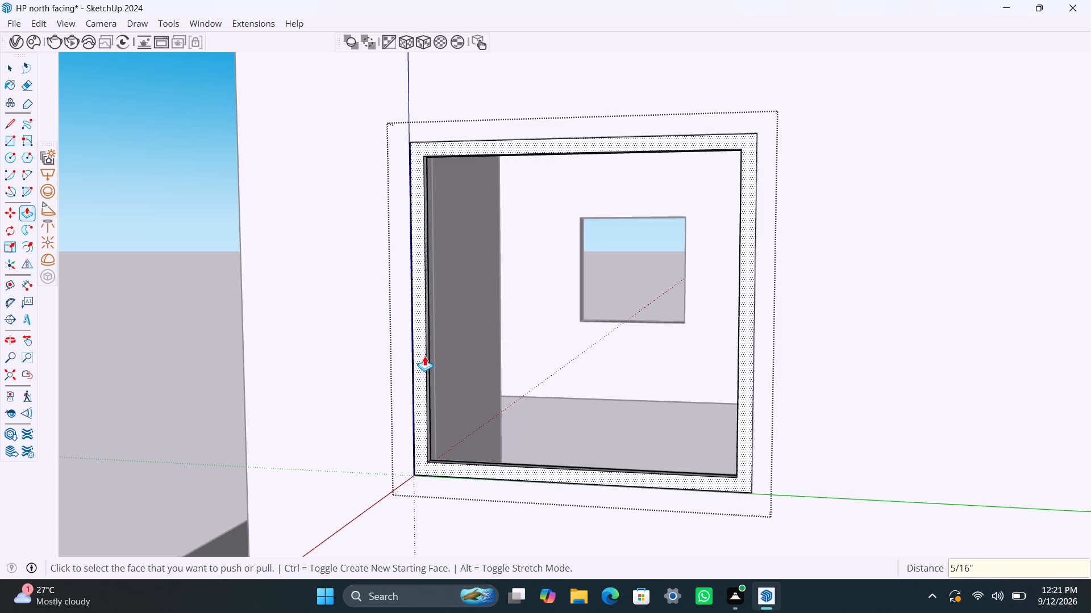
pyautogui.hotkey('ctrl', 'z')
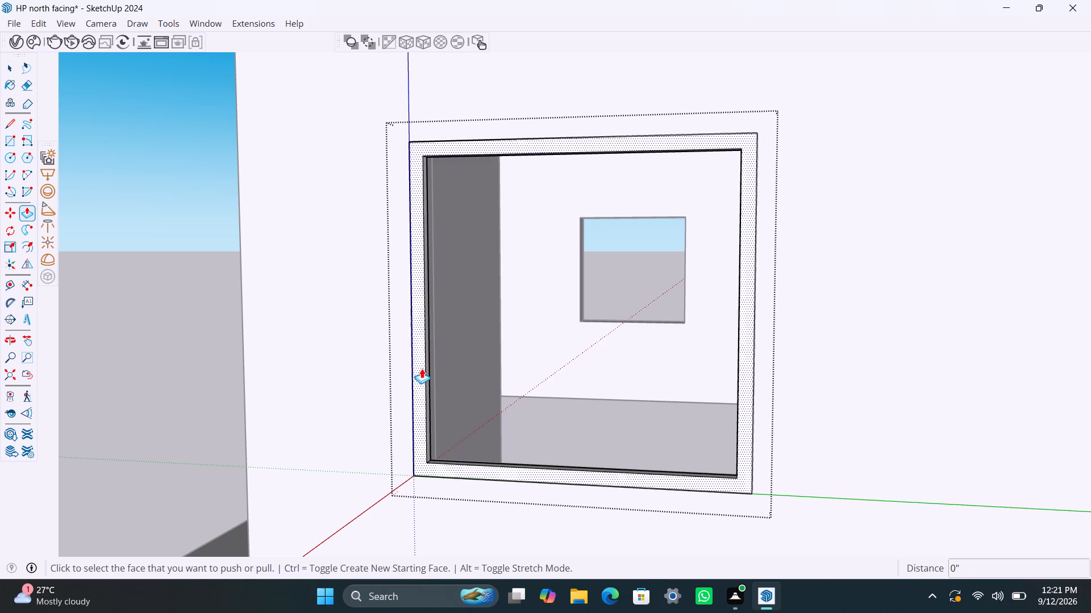
pyautogui.click(422, 368)
pyautogui.write('1.5"')
pyautogui.press('Return')
pyautogui.press('space')
# Draw a rectangle from the frame's inner top corner to the bottom edge's midpoint, and delete the face filling the other half.
pyautogui.press('r')
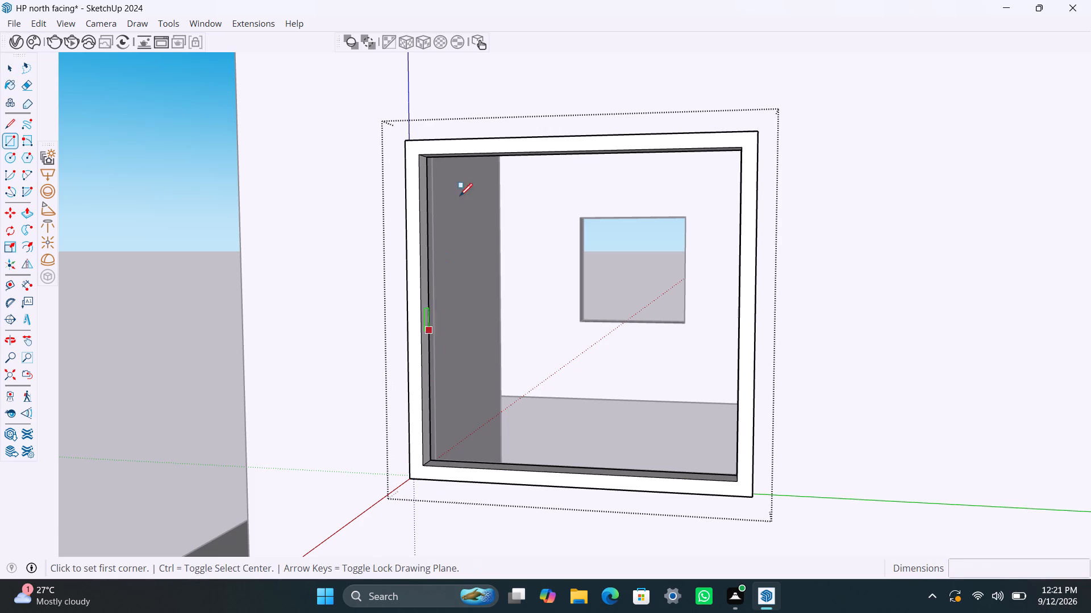
pyautogui.click(424, 157)
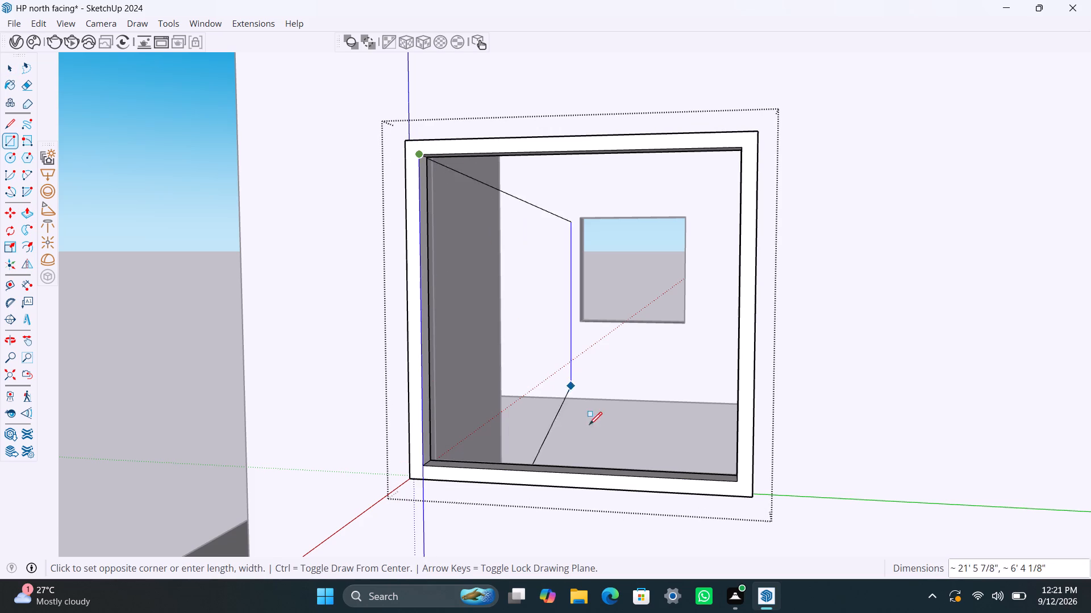
pyautogui.click(581, 475)
pyautogui.press('space')
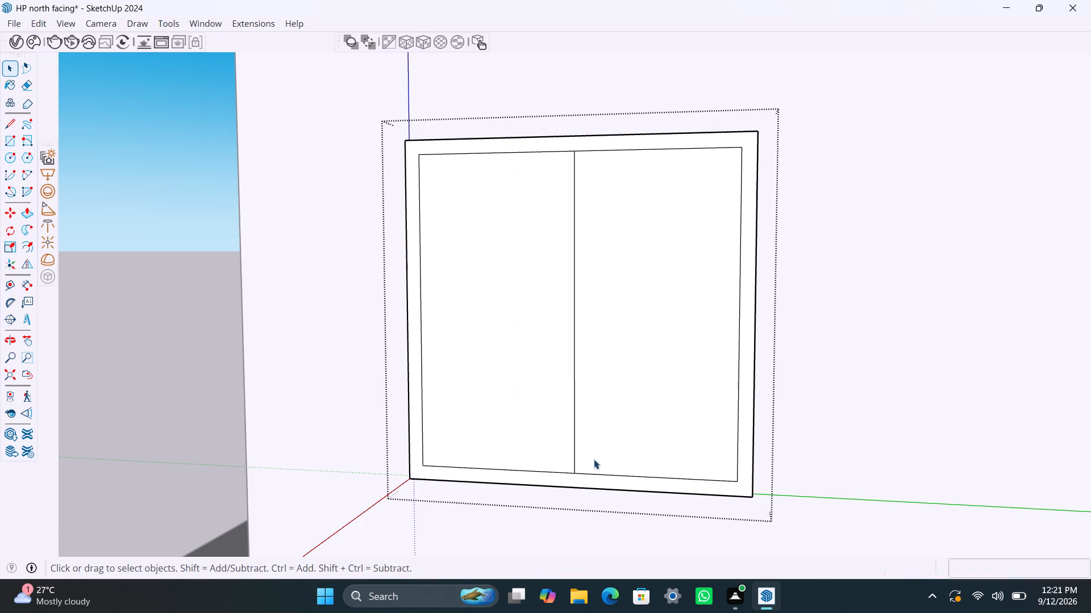
pyautogui.click(621, 444)
pyautogui.press('Delete')
# Make the remaining half-opening face and its edges into a group as a window panel.
pyautogui.doubleClick(536, 436)
pyautogui.rightClick(535, 436)
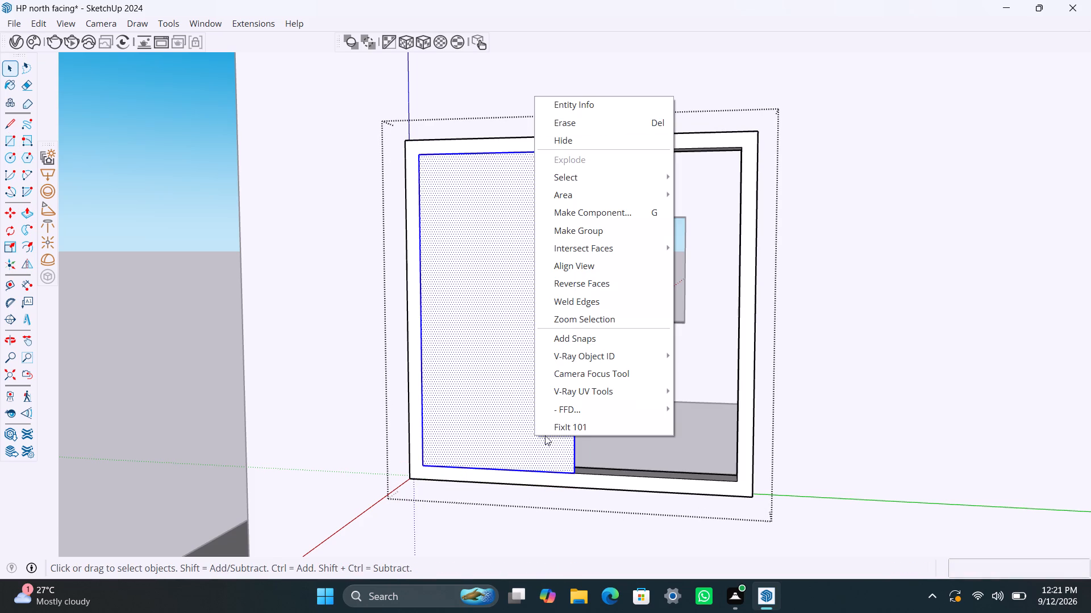
pyautogui.click(598, 236)
# Inside the panel group, extrude the panel face 8mm.
pyautogui.tripleClick(545, 354)
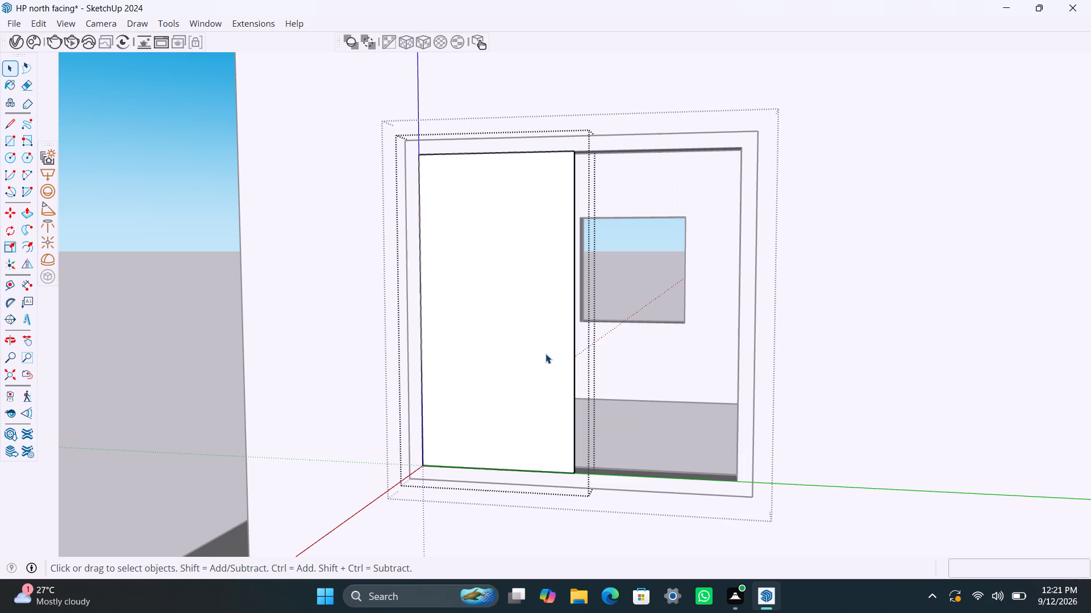
pyautogui.press('p')
pyautogui.click(545, 356)
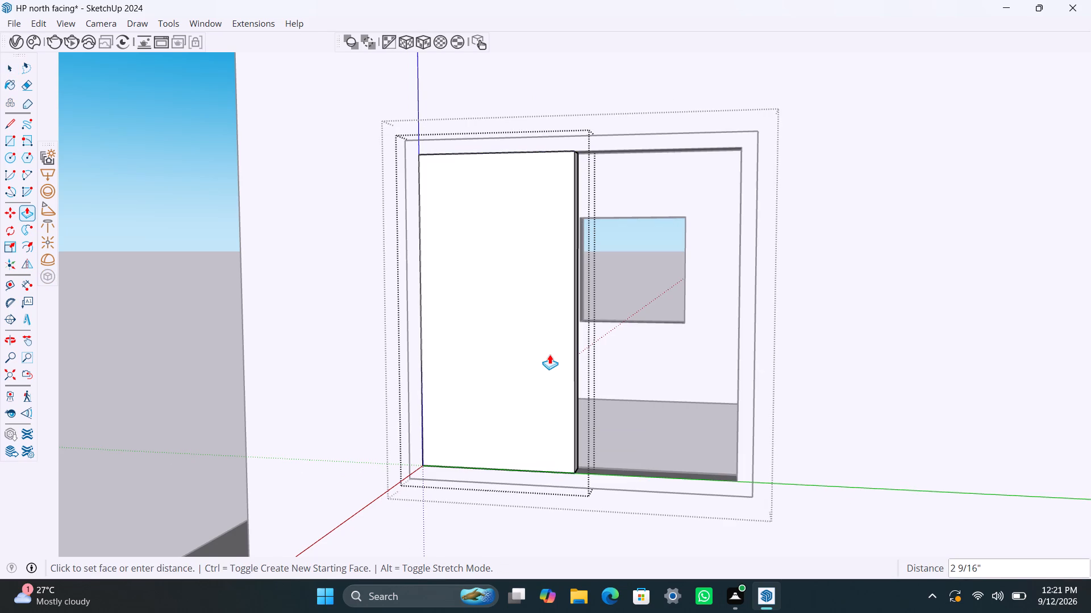
pyautogui.write('8mm')
pyautogui.press('Return')
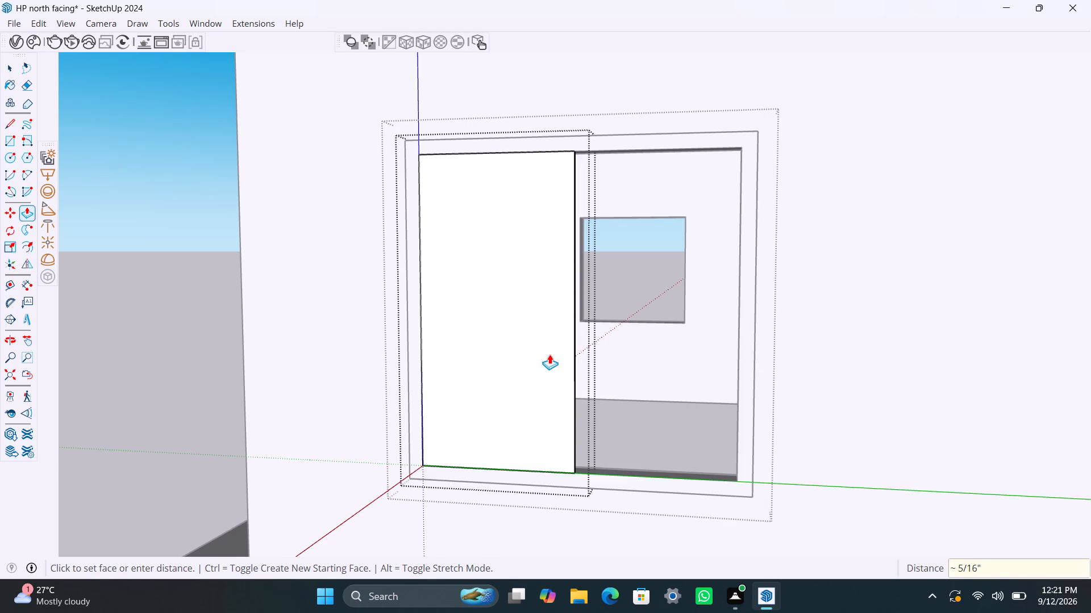
pyautogui.press('space')
# Move the window panel about 1 5/8" back into the depth of the frame.
pyautogui.click(898, 345)
pyautogui.scroll(3, 537, 476)
pyautogui.moveTo(568, 426); pyautogui.dragTo(480, 460, button='middle')
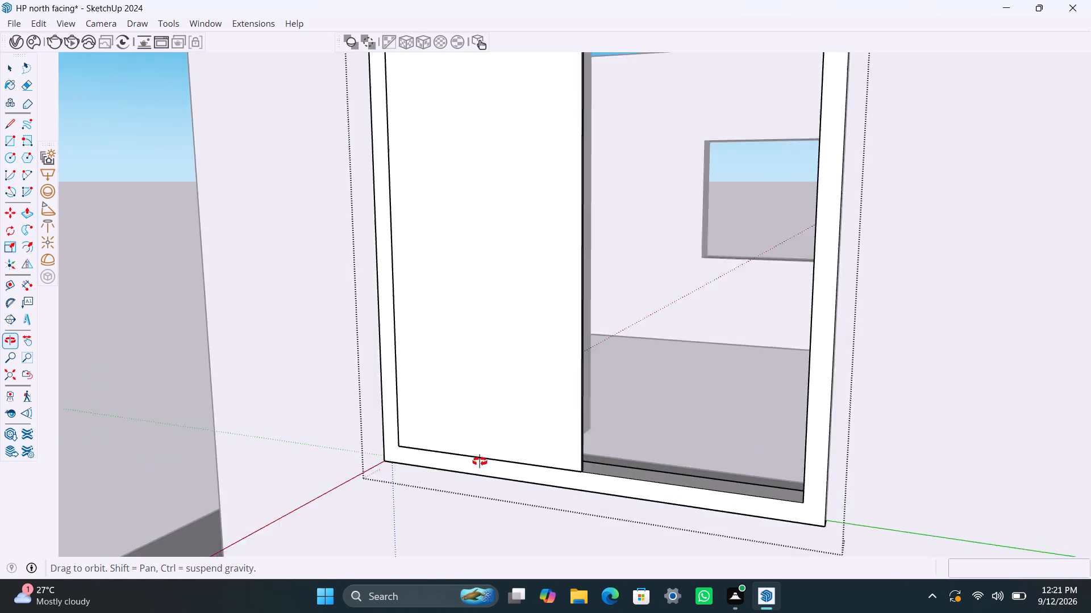
pyautogui.scroll(5, 553, 468)
pyautogui.click(584, 471)
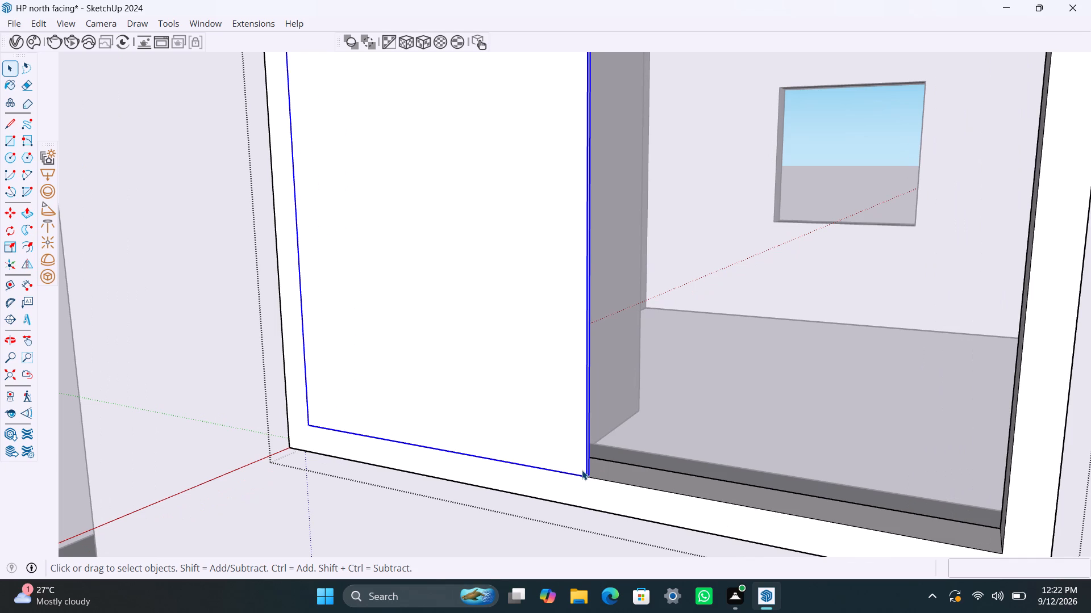
pyautogui.press('m')
pyautogui.click(582, 476)
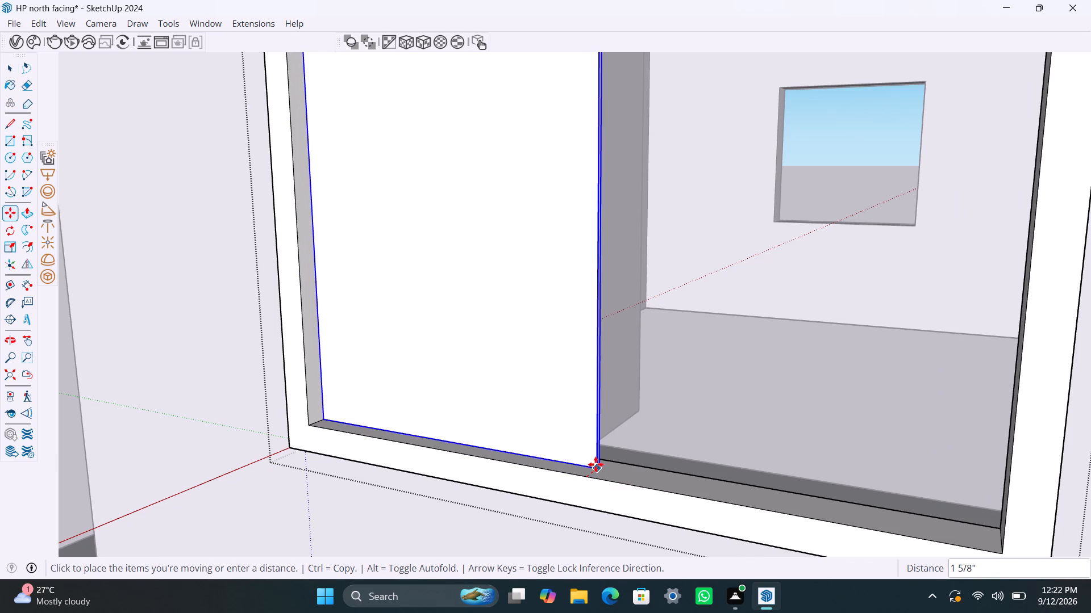
pyautogui.click(596, 464)
# Copy the window panel into the empty half of the frame, about 1' 10" over, ending at the frame's inner bottom corner.
pyautogui.press('m')
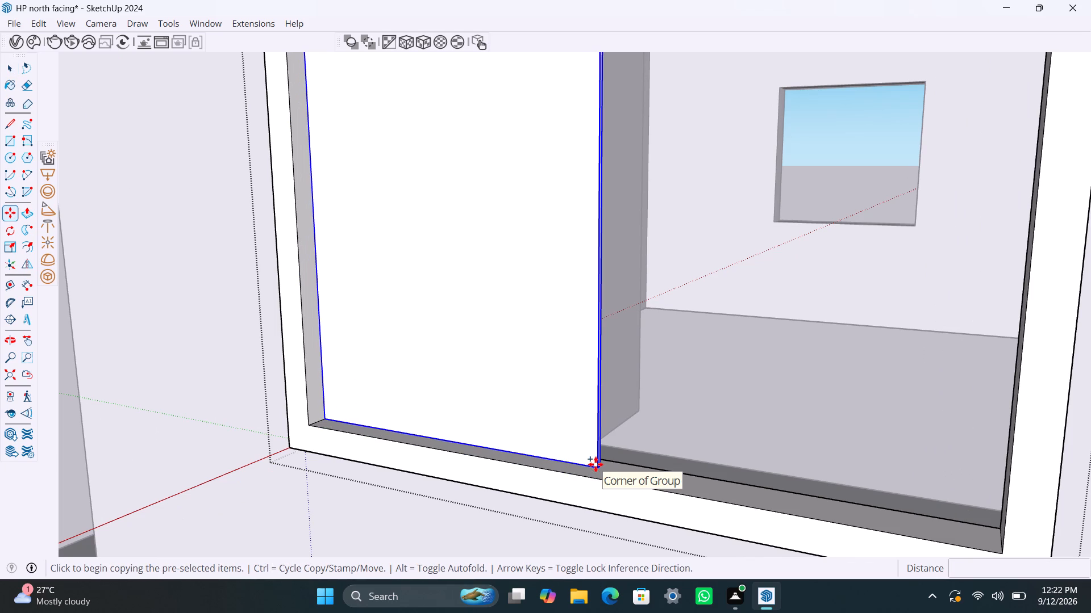
pyautogui.scroll(-5, 596, 456)
pyautogui.click(601, 469)
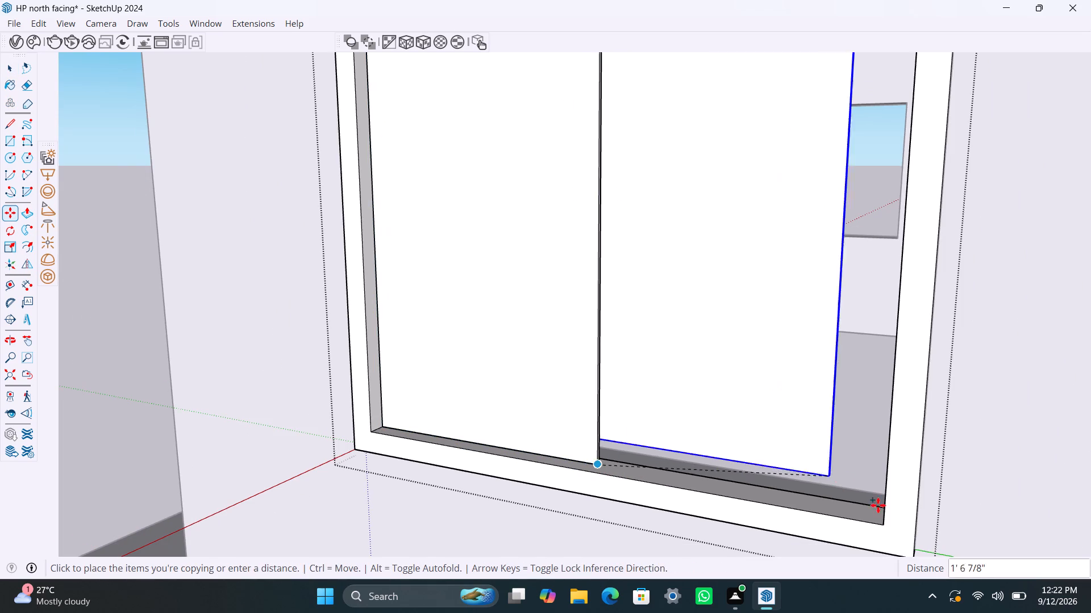
pyautogui.click(882, 521)
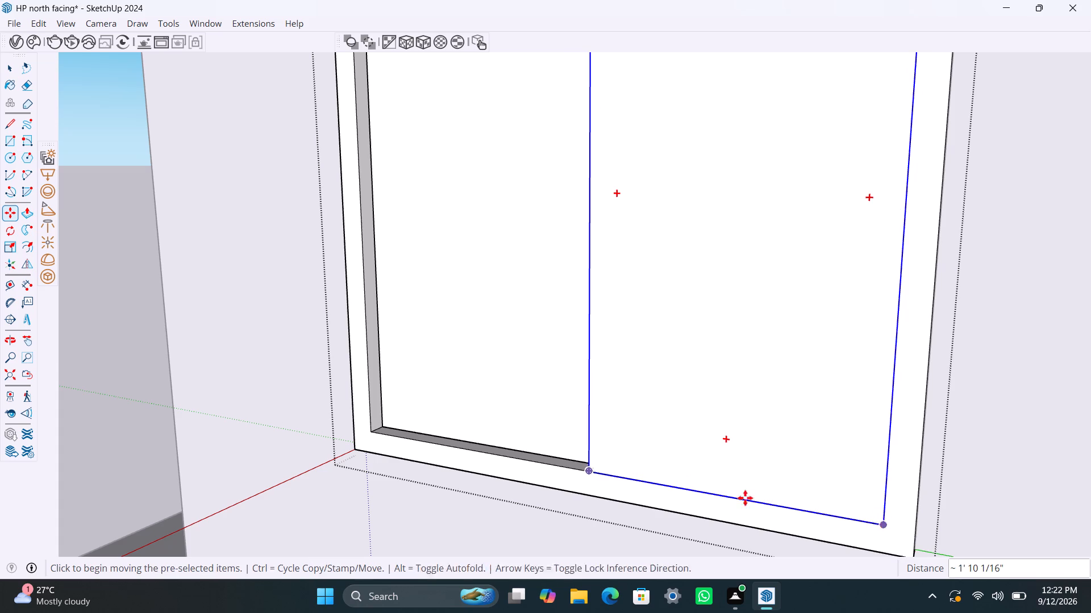
# Move the copied panel back so its rear corner meets the first panel's front bottom corner, and leave the window group.
pyautogui.scroll(3, 626, 477)
pyautogui.moveTo(519, 438); pyautogui.dragTo(753, 494, button='middle')
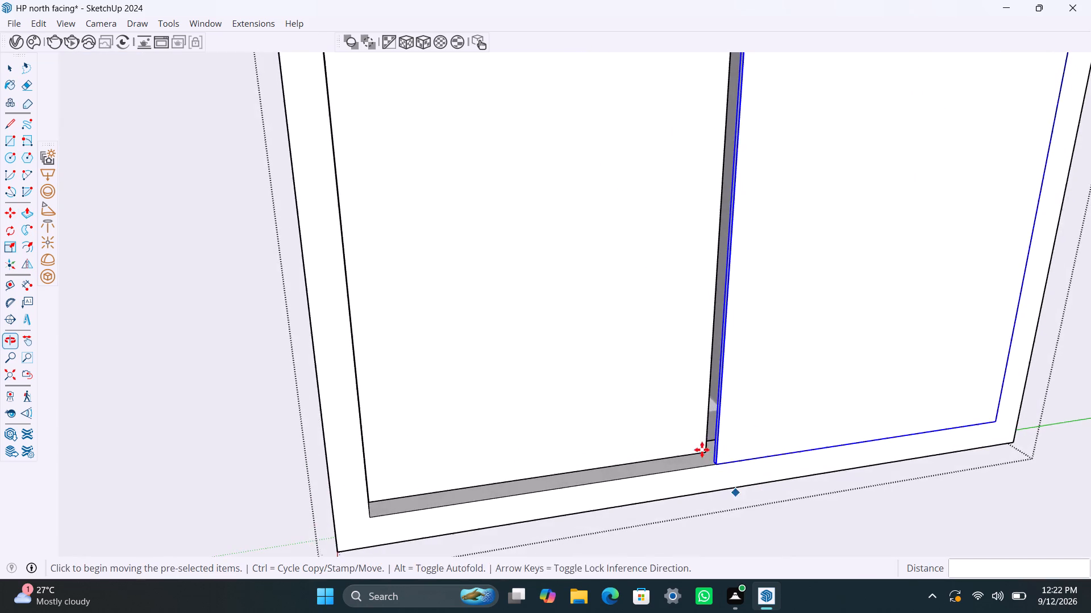
pyautogui.scroll(13, 707, 448)
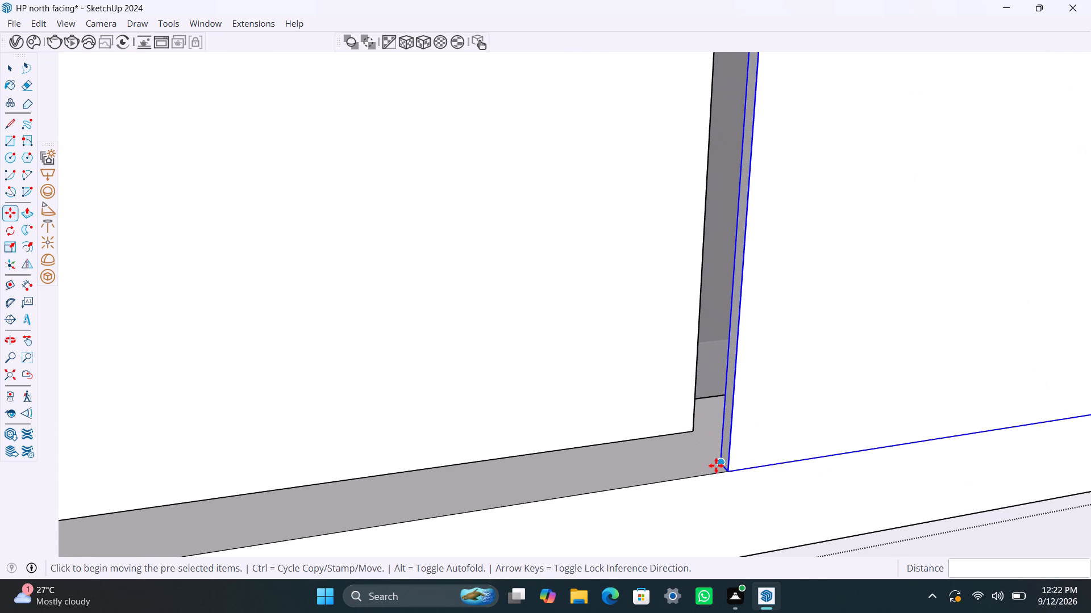
pyautogui.click(716, 465)
pyautogui.click(687, 431)
pyautogui.scroll(1, 599, 415)
pyautogui.scroll(-6, 598, 415)
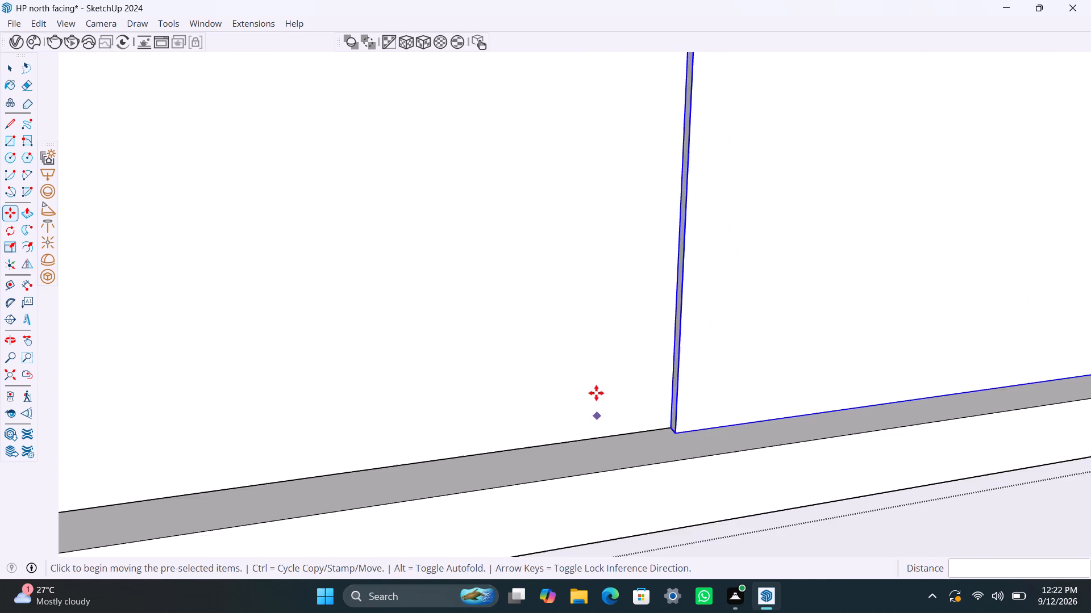
pyautogui.scroll(-20, 596, 393)
pyautogui.scroll(-18, 596, 393)
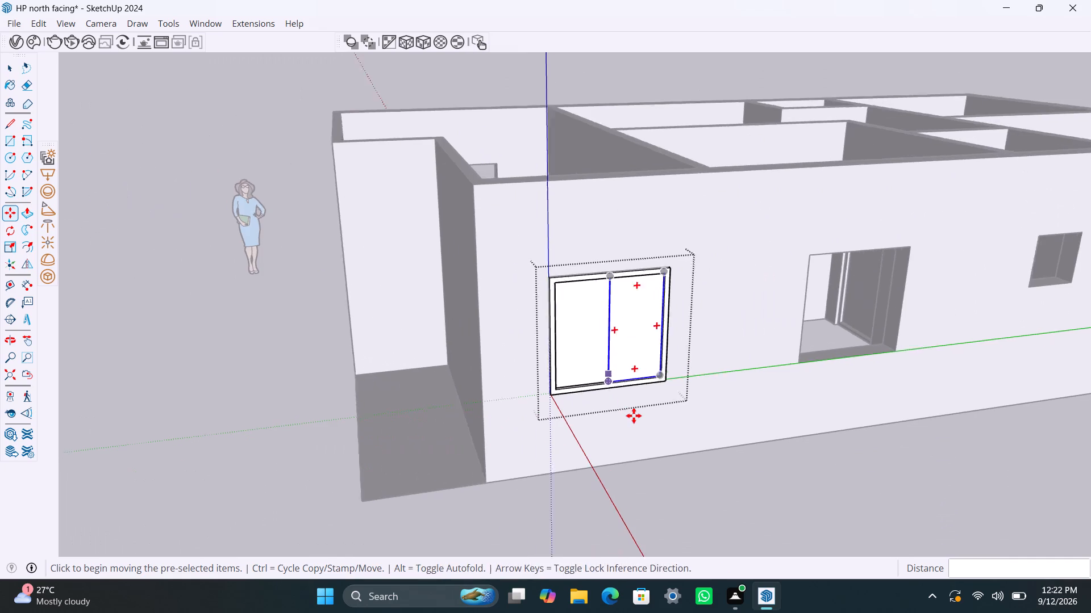
pyautogui.press('space')
pyautogui.click(696, 366)
# Inside the house group, draw a 4' x 4' rectangle corner to corner over the second large window opening from the porch.
pyautogui.scroll(-5, 715, 358)
pyautogui.moveTo(751, 360); pyautogui.dragTo(699, 381, button='middle')
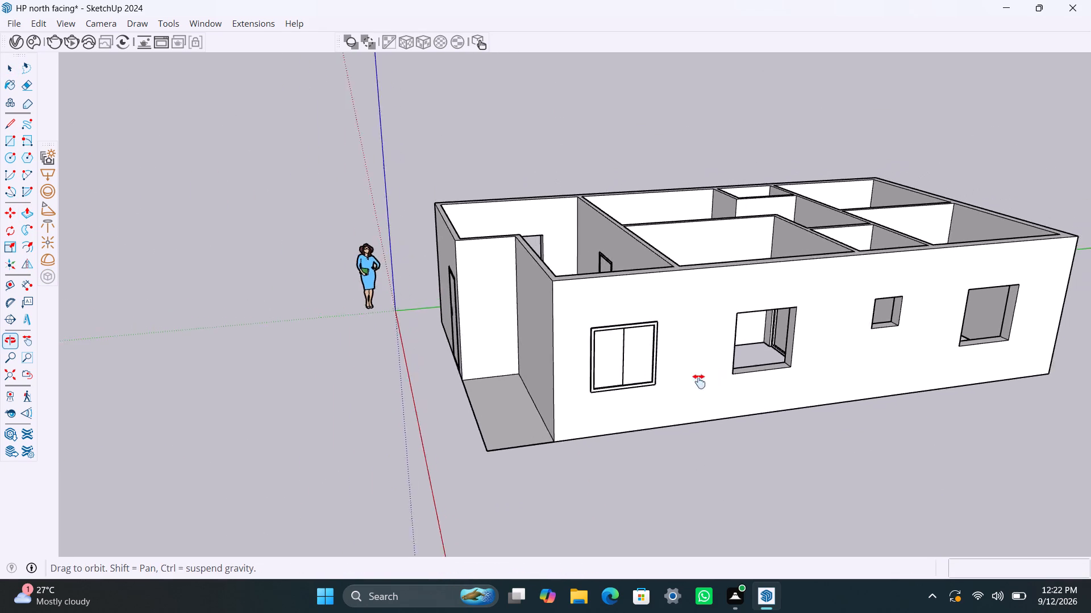
pyautogui.moveTo(699, 381); pyautogui.dragTo(603, 410, button='middle')
pyautogui.scroll(2, 549, 385)
pyautogui.moveTo(547, 371); pyautogui.dragTo(492, 371, button='middle')
pyautogui.tripleClick(571, 360)
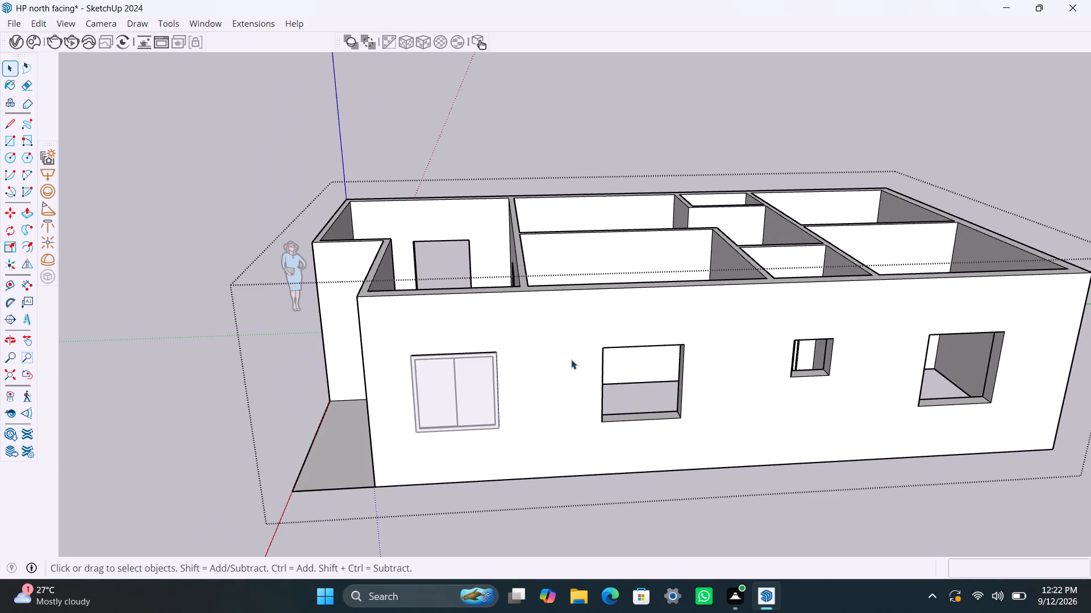
pyautogui.scroll(2, 586, 361)
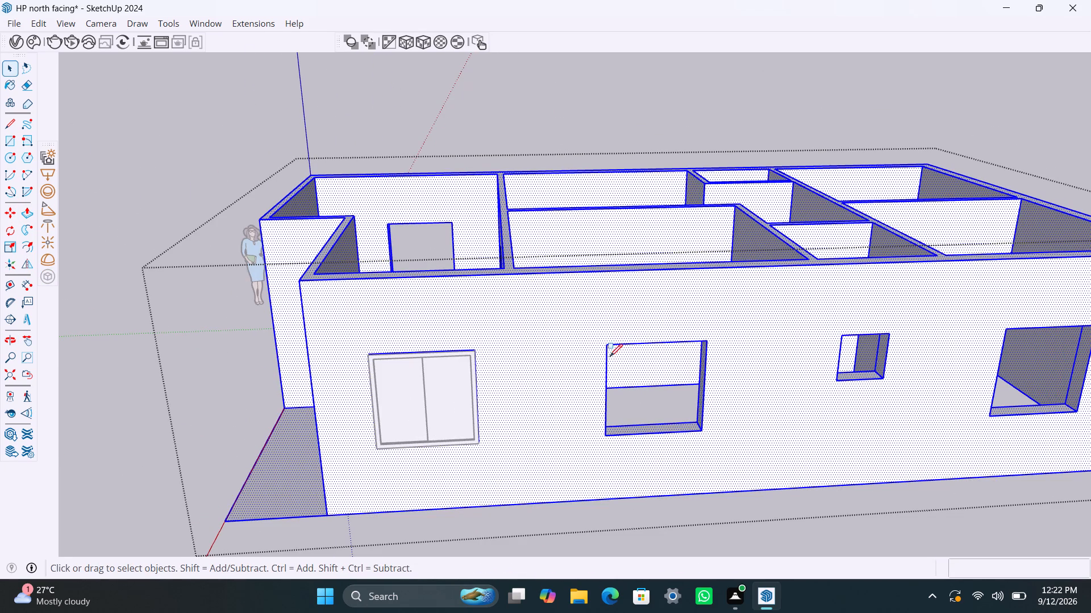
pyautogui.press('r')
pyautogui.moveTo(610, 348); pyautogui.dragTo(618, 352)
pyautogui.click(705, 427)
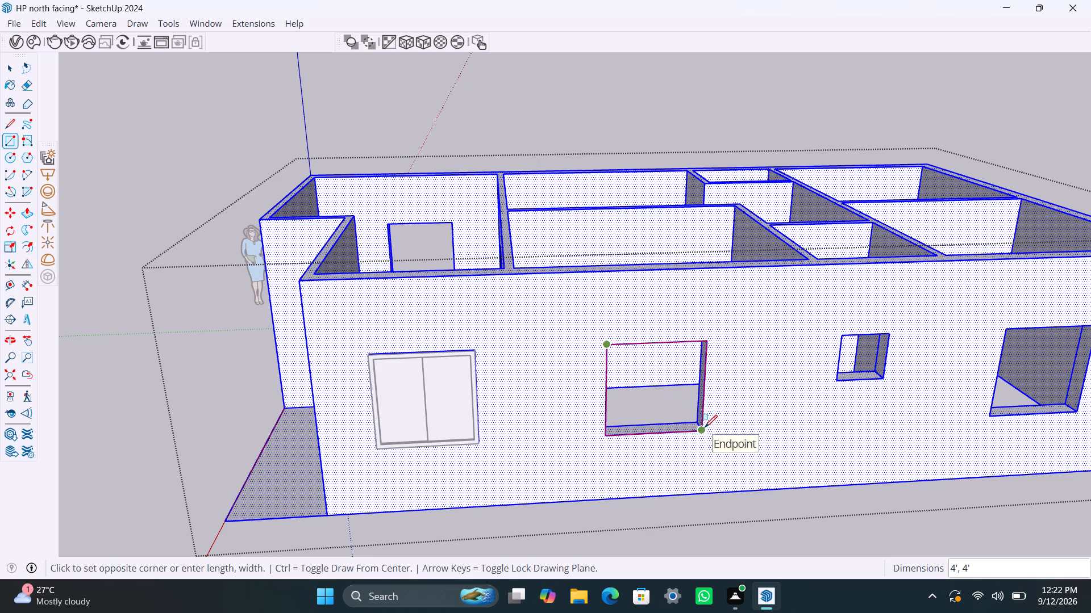
# Make the new rectangle over the second window opening, with its edges, into a group.
pyautogui.press('space')
pyautogui.doubleClick(676, 407)
pyautogui.rightClick(676, 407)
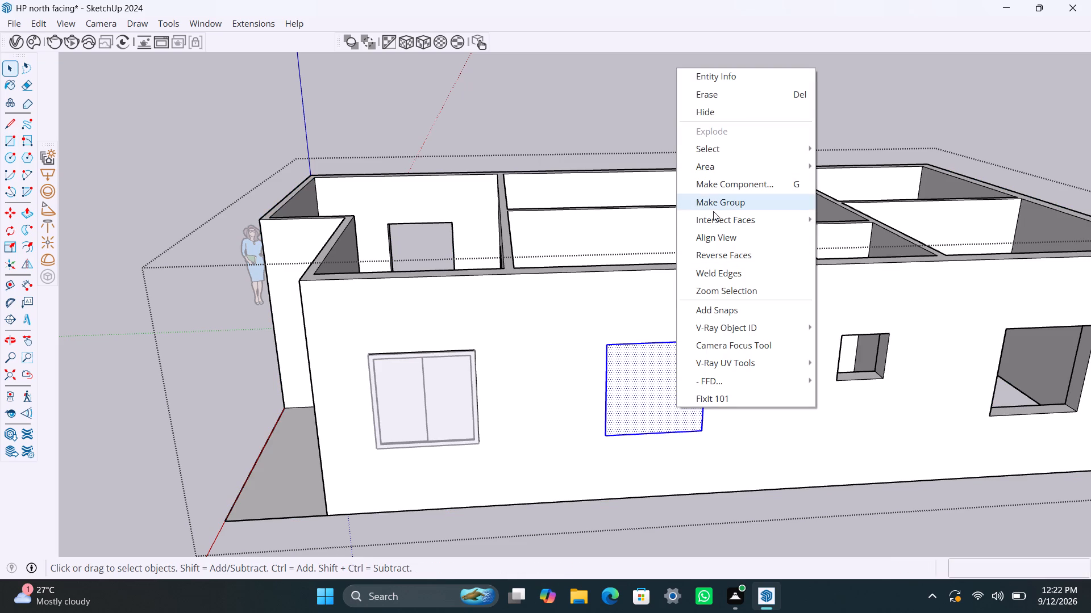
pyautogui.click(714, 209)
# Inside the new window group, offset the rectangle's edges 2" inward and delete the inner face, leaving a frame outline.
pyautogui.tripleClick(640, 383)
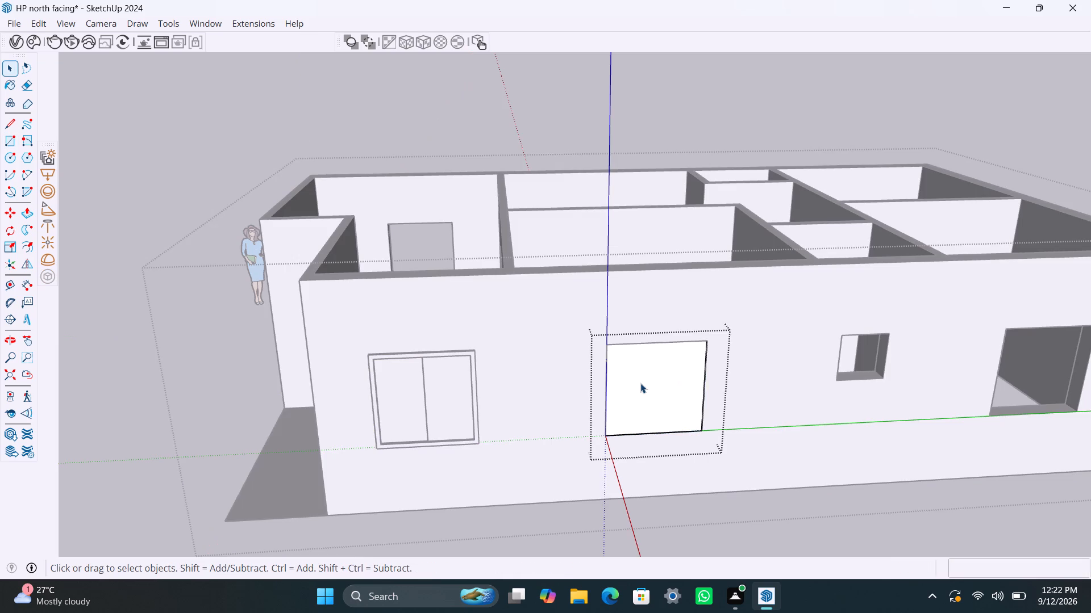
pyautogui.press('f')
pyautogui.click(623, 363)
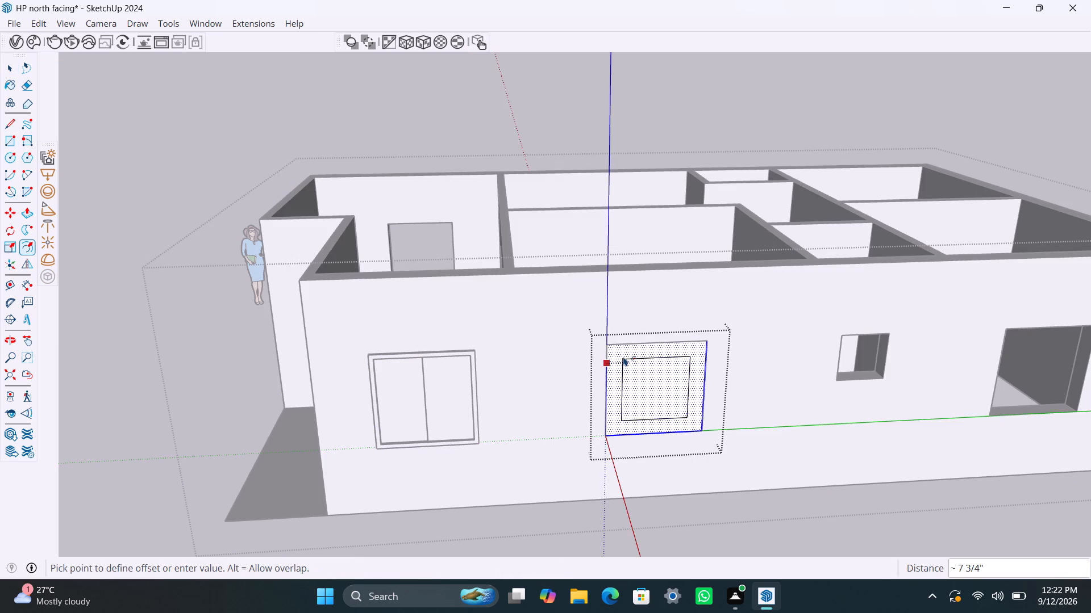
pyautogui.write('2"')
pyautogui.press('Return')
pyautogui.press('space')
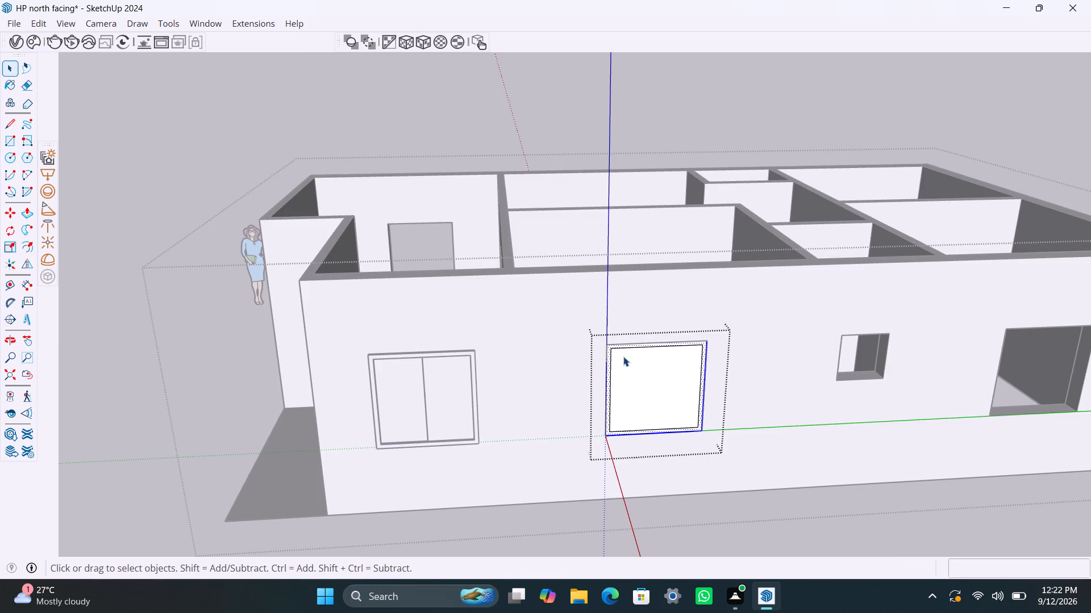
pyautogui.click(647, 375)
pyautogui.press('Delete')
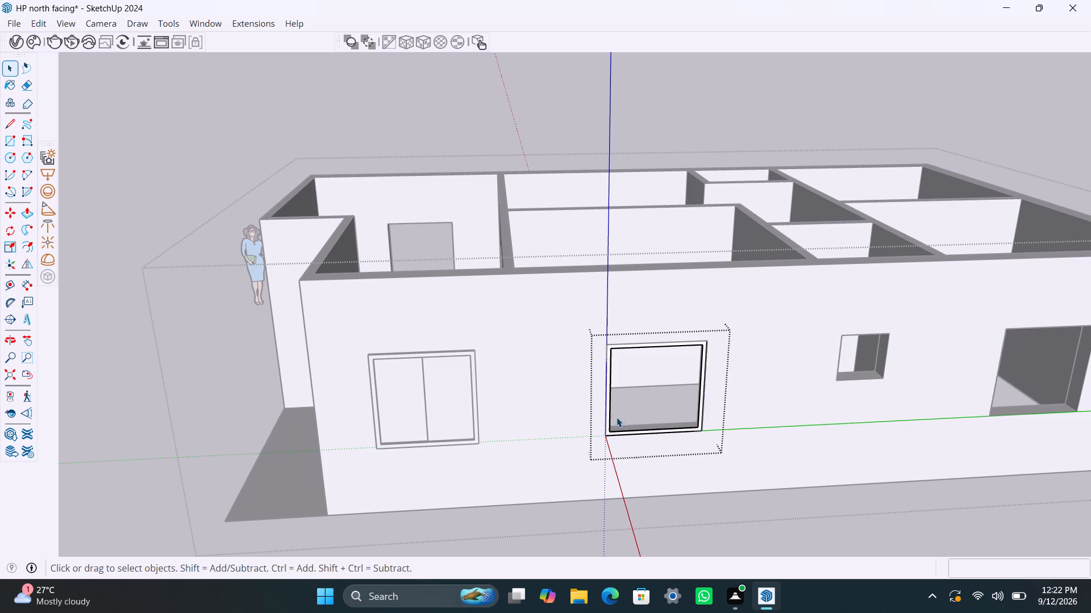
# Extrude the window frame face 1.5", and pull the frame's front face out by another 1.5".
pyautogui.scroll(9, 615, 417)
pyautogui.click(612, 347)
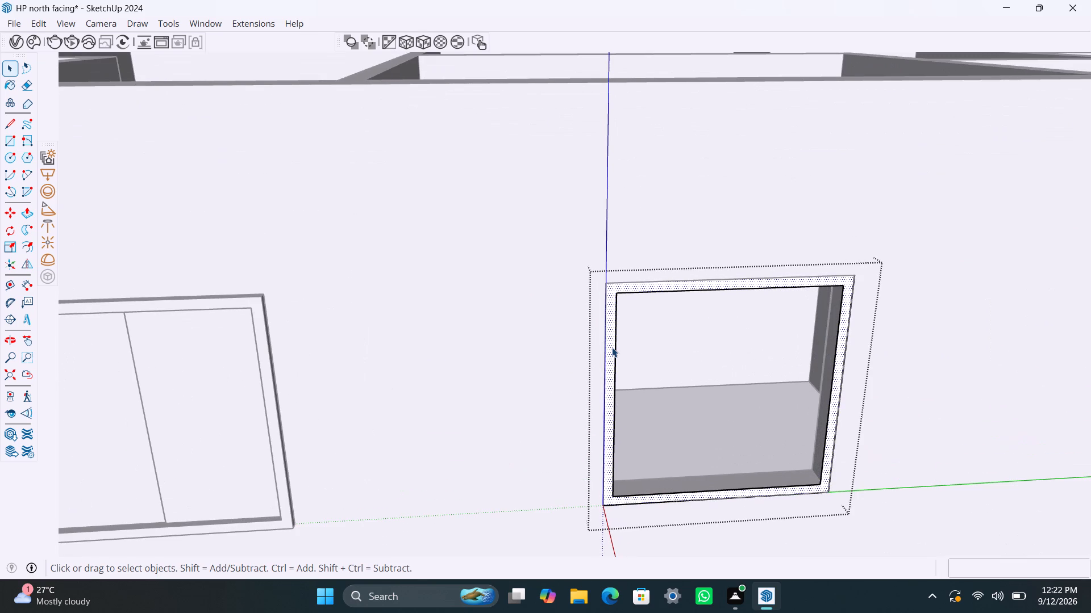
pyautogui.press('p')
pyautogui.click(613, 348)
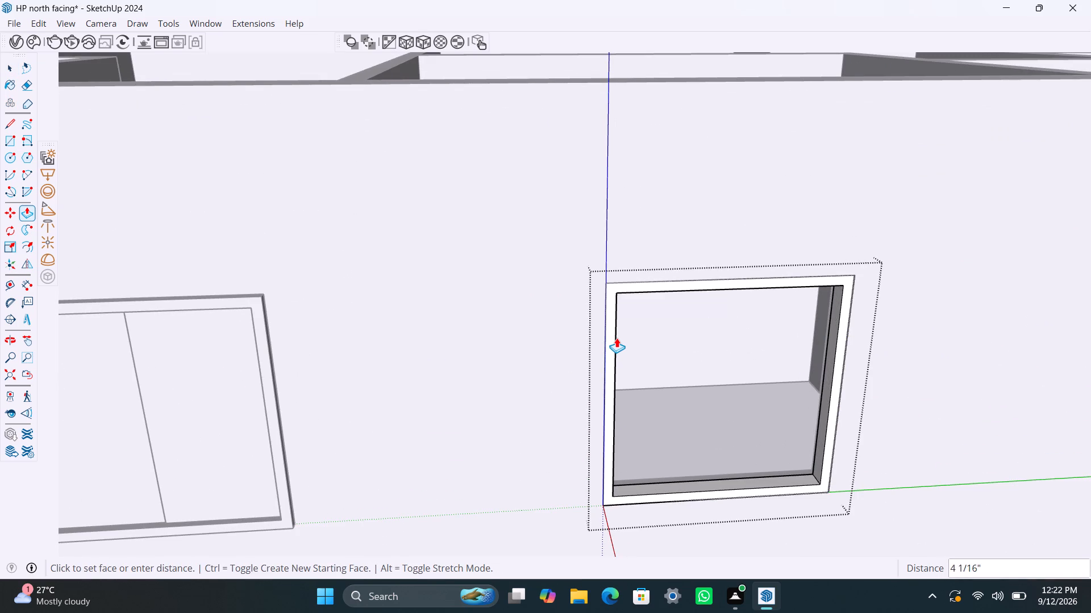
pyautogui.write('1.5"')
pyautogui.press('Return')
pyautogui.click(608, 408)
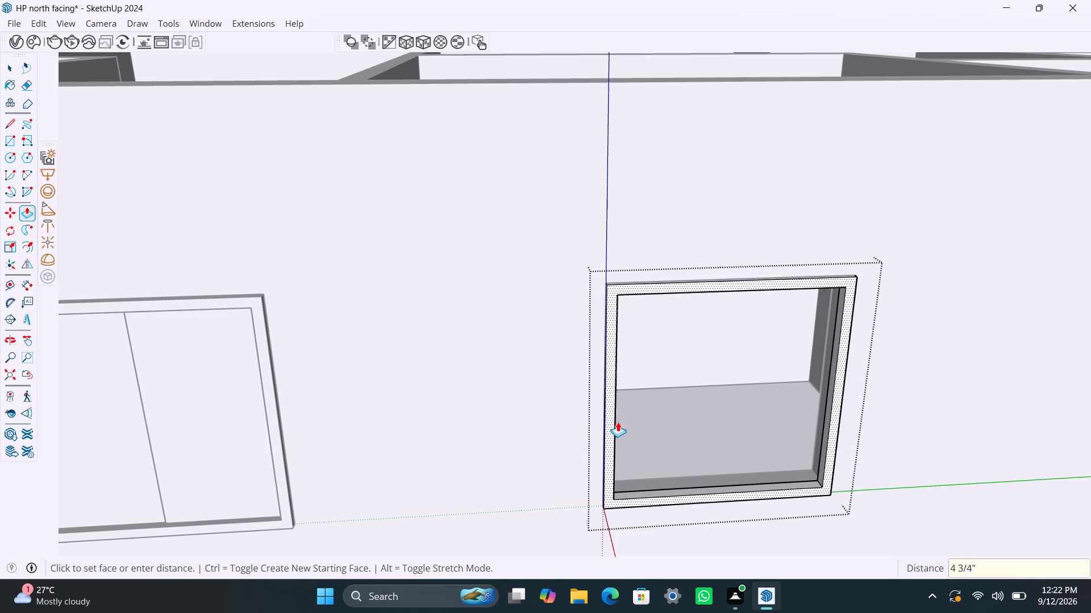
pyautogui.write('1.5"')
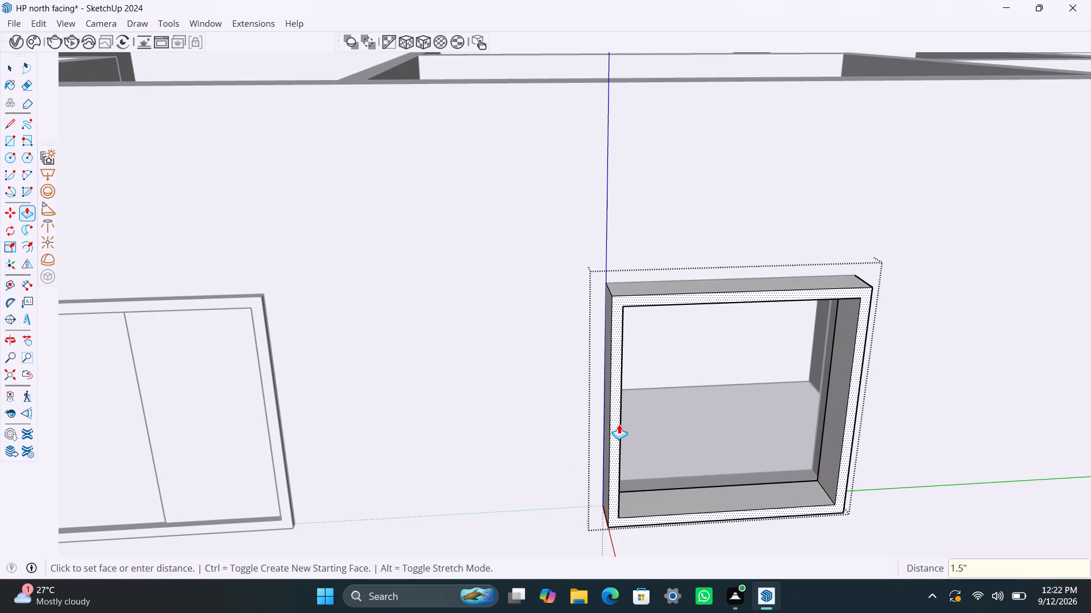
pyautogui.press('Return')
# Draw a 1' 10" x 3' 8" rectangle over the porch-side half of the frame opening, and delete the face filling the other half.
pyautogui.press('r')
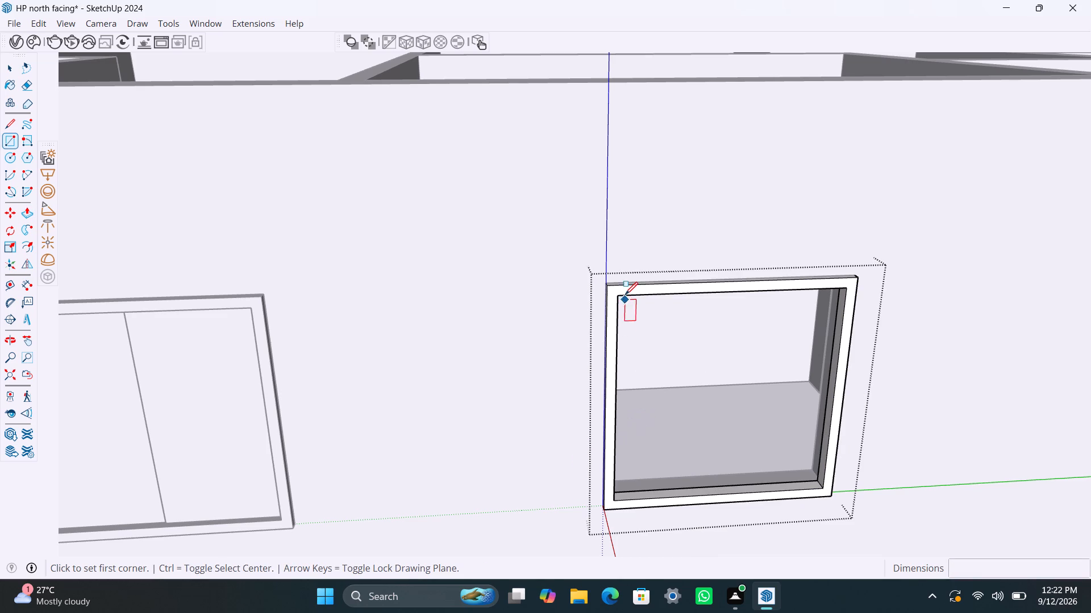
pyautogui.moveTo(626, 294); pyautogui.dragTo(632, 299)
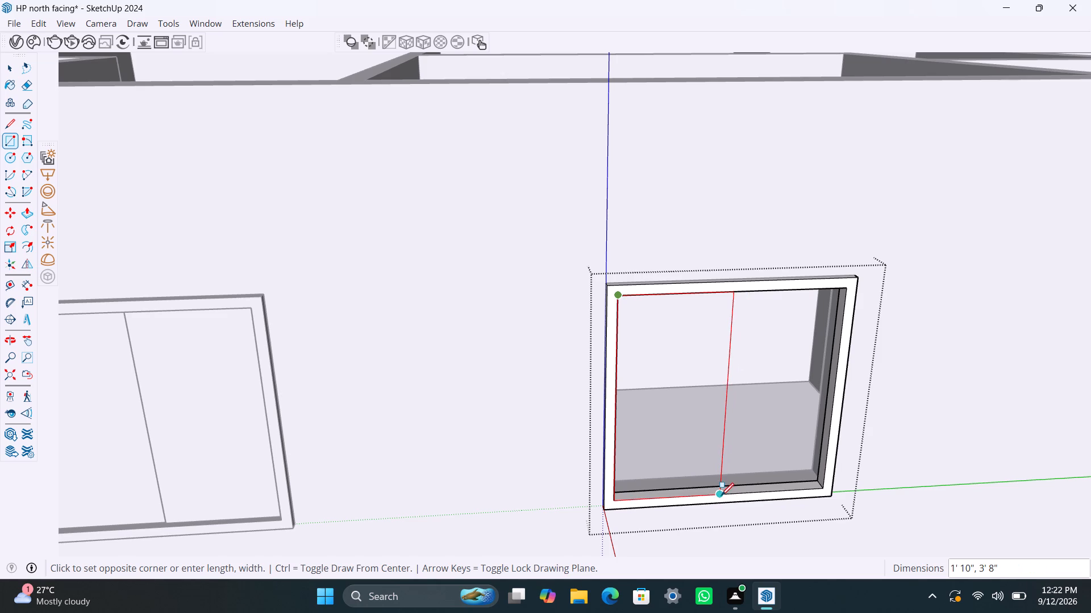
pyautogui.click(721, 497)
pyautogui.press('space')
pyautogui.click(739, 442)
pyautogui.press('Delete')
# Make the half-opening rectangle, with its edges, into its own group inside the window group.
pyautogui.doubleClick(711, 435)
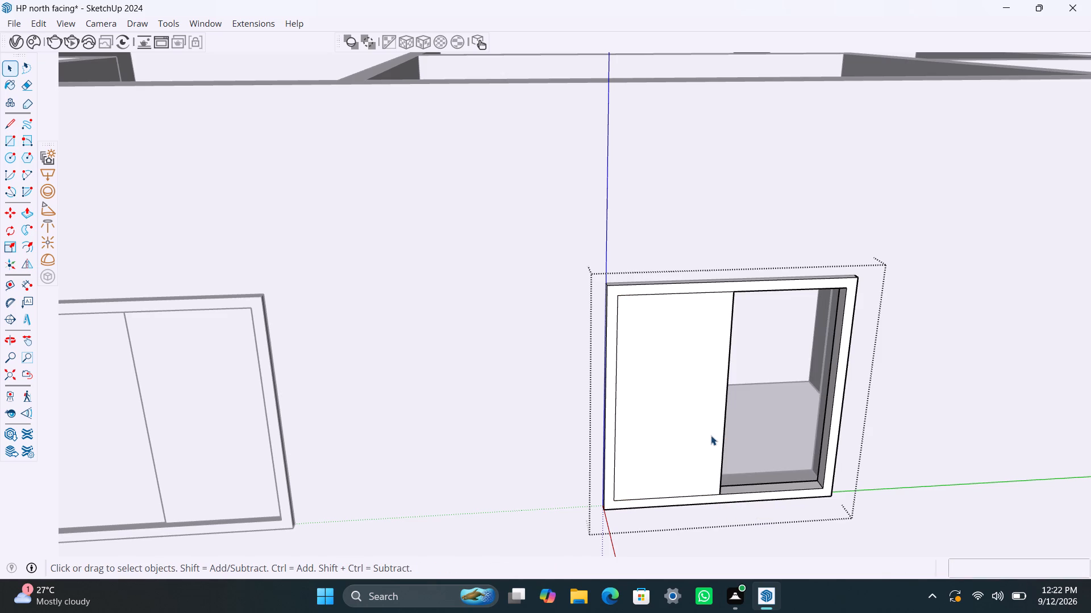
pyautogui.rightClick(710, 435)
pyautogui.click(769, 237)
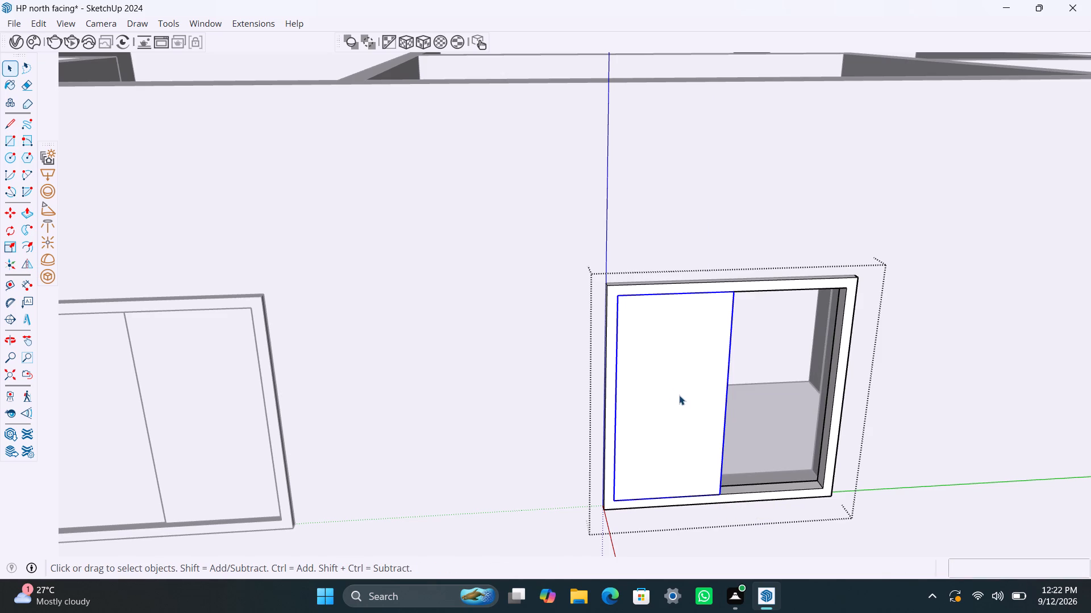
# Inside the new panel group, extrude the panel face 8 mm outward, and leave the panel group.
pyautogui.tripleClick(679, 395)
pyautogui.press('p')
pyautogui.click(682, 396)
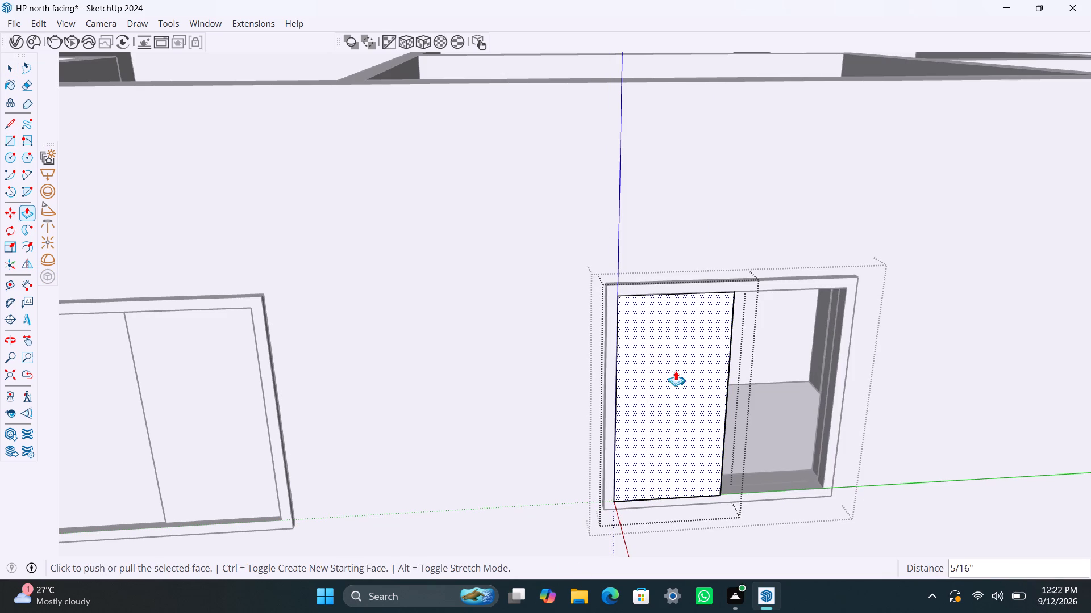
pyautogui.hotkey('ctrl', 'z')
pyautogui.scroll(-2, 718, 452)
pyautogui.moveTo(708, 459); pyautogui.dragTo(697, 459, button='middle')
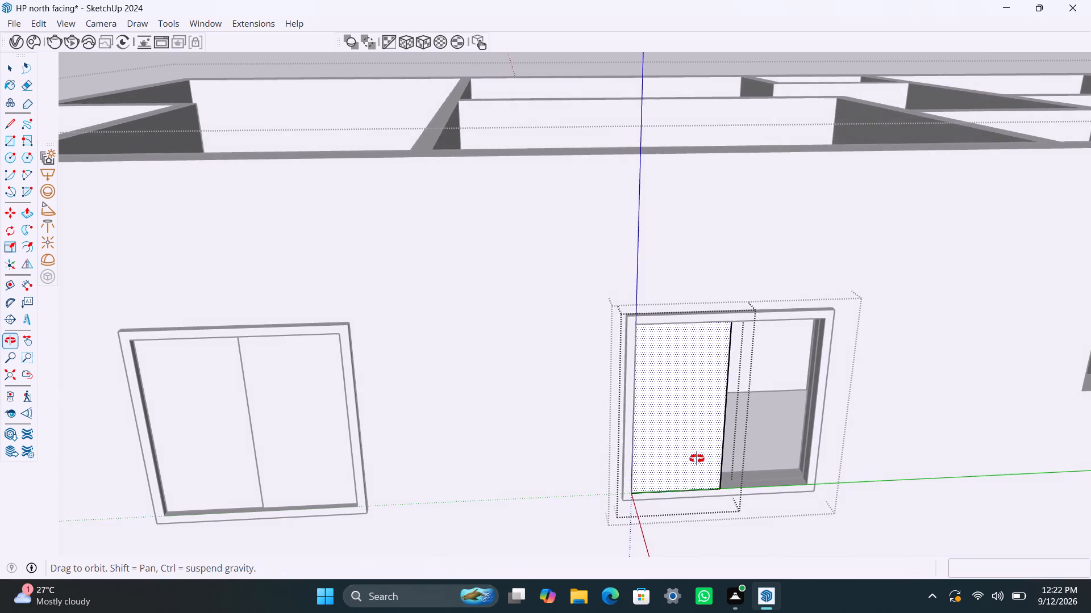
pyautogui.moveTo(697, 459); pyautogui.dragTo(548, 486, button='middle')
pyautogui.click(658, 447)
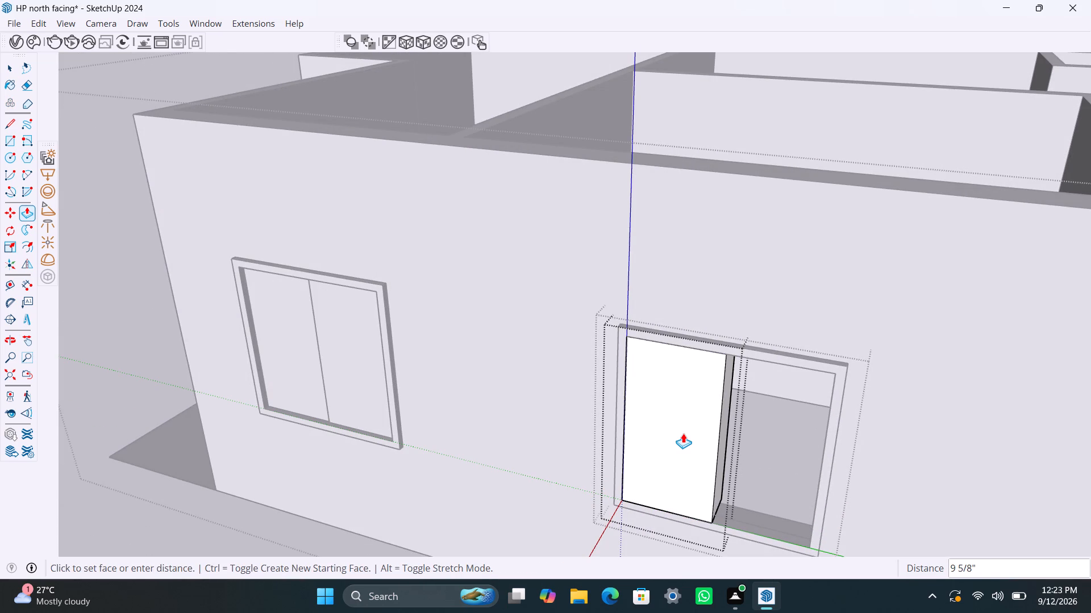
pyautogui.write('8mm')
pyautogui.press('Return')
pyautogui.press('space')
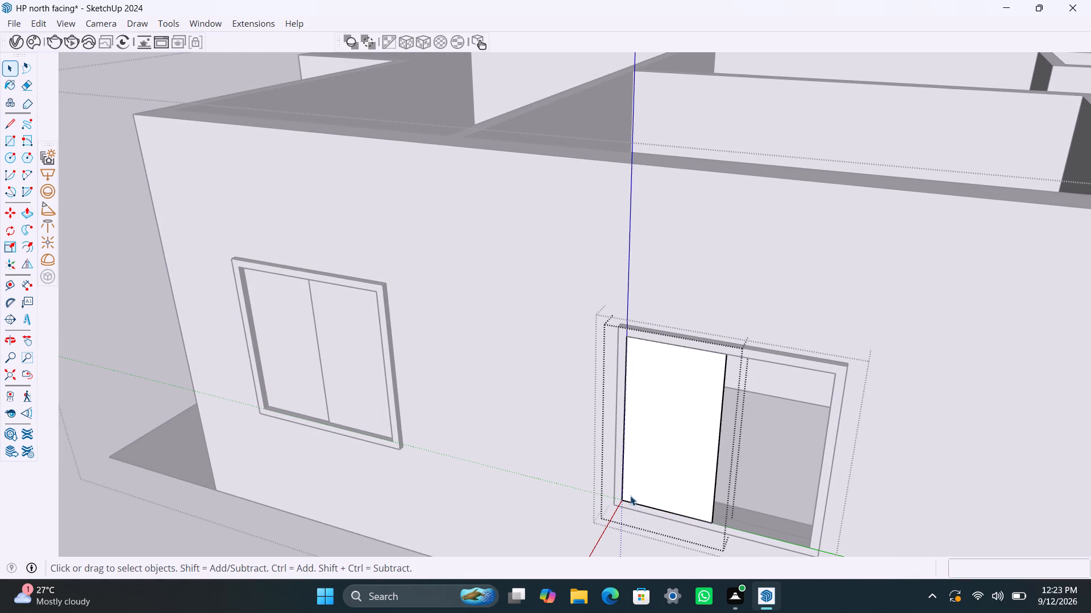
pyautogui.click(494, 460)
# Move the panel about 1 13/16" back into the depth of the frame, starting from its bottom corner at the middle of the opening.
pyautogui.scroll(2, 664, 465)
pyautogui.click(686, 483)
pyautogui.scroll(5, 718, 520)
pyautogui.press('m')
pyautogui.click(722, 540)
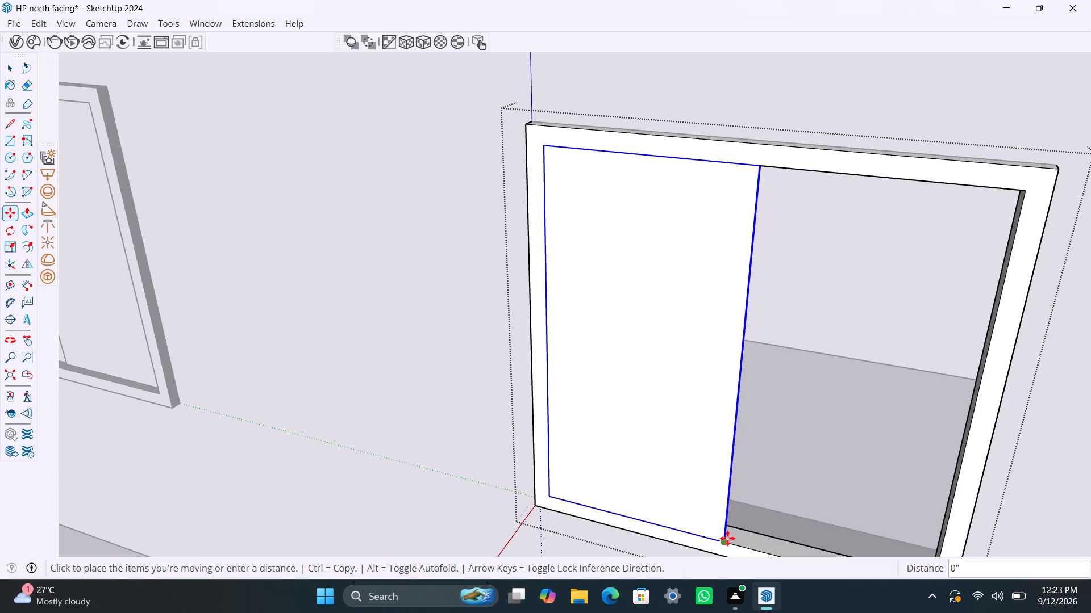
pyautogui.click(727, 532)
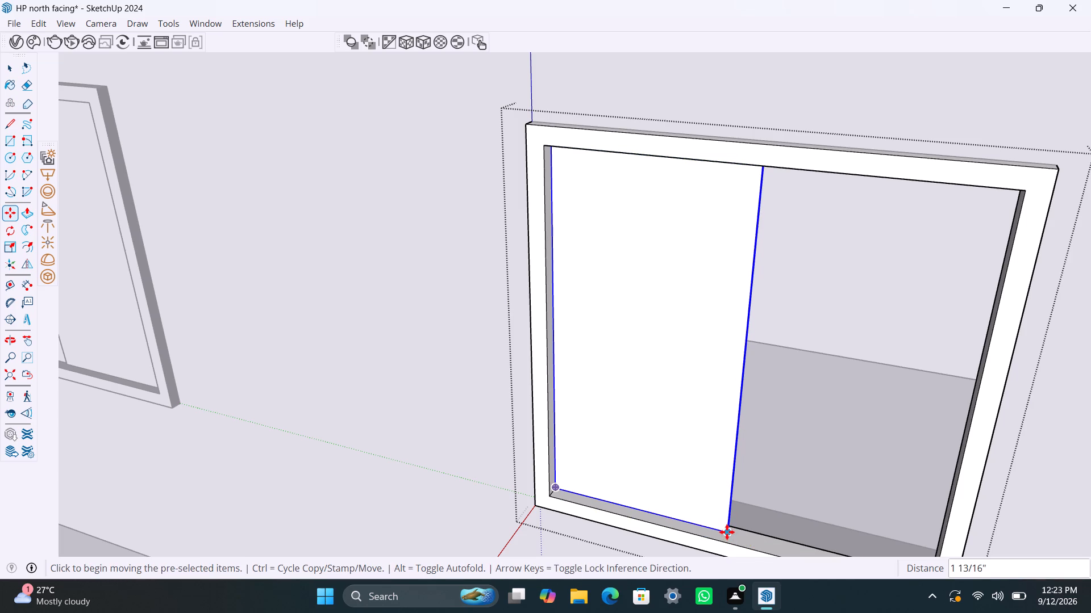
# Copy the window panel into the empty half of the frame, ending at the frame's inner bottom corner.
pyautogui.scroll(-9, 717, 511)
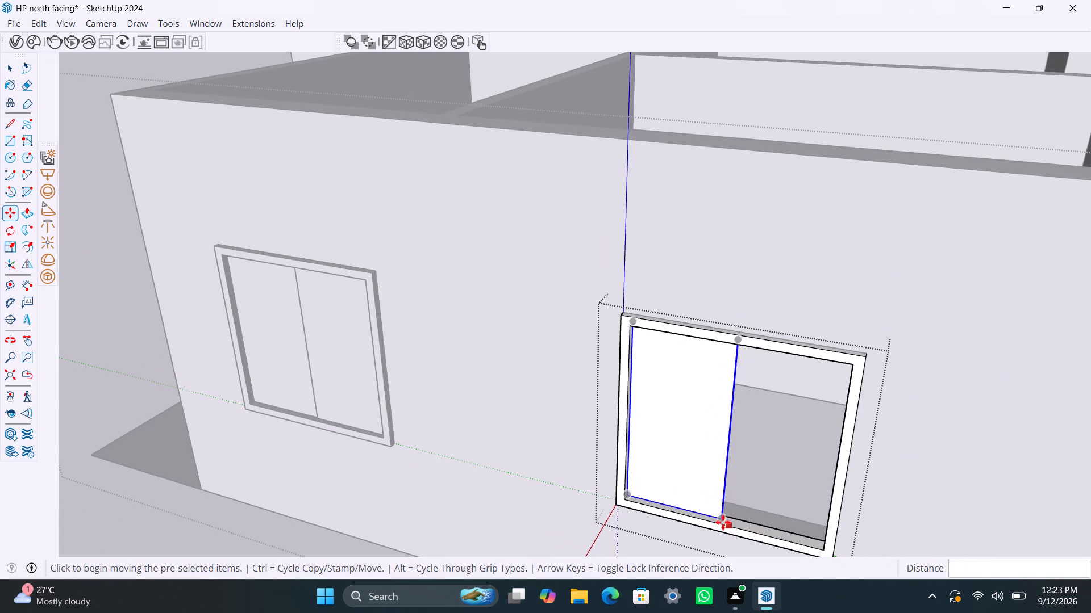
pyautogui.click(723, 518)
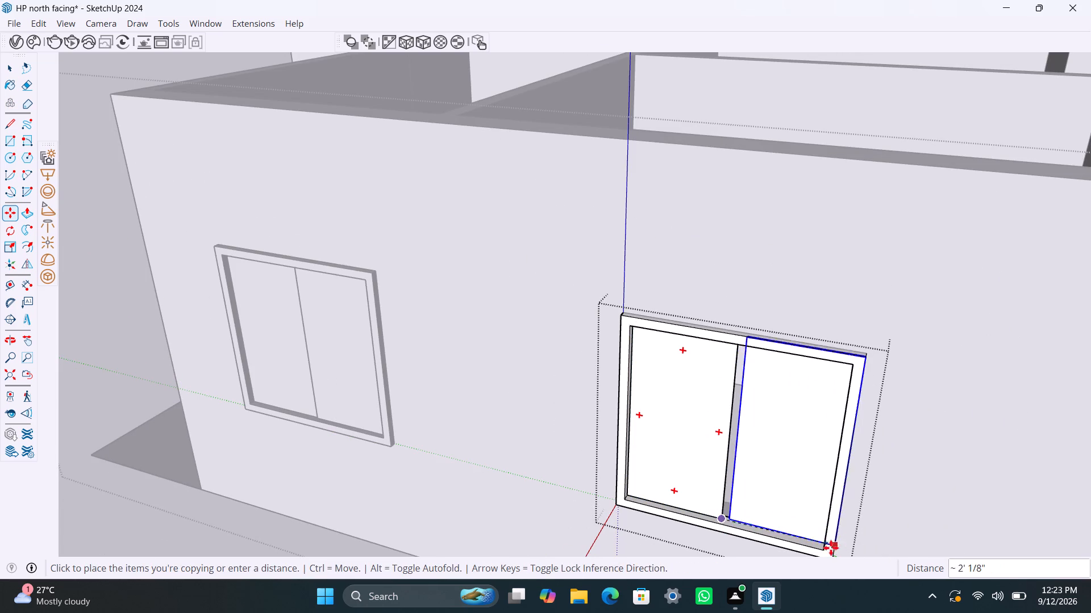
pyautogui.click(819, 548)
# Move the copied panel back about 1 13/16" so its rear corner meets the first panel's front bottom corner, and leave the window group.
pyautogui.scroll(7, 717, 515)
pyautogui.moveTo(712, 517); pyautogui.dragTo(756, 528, button='middle')
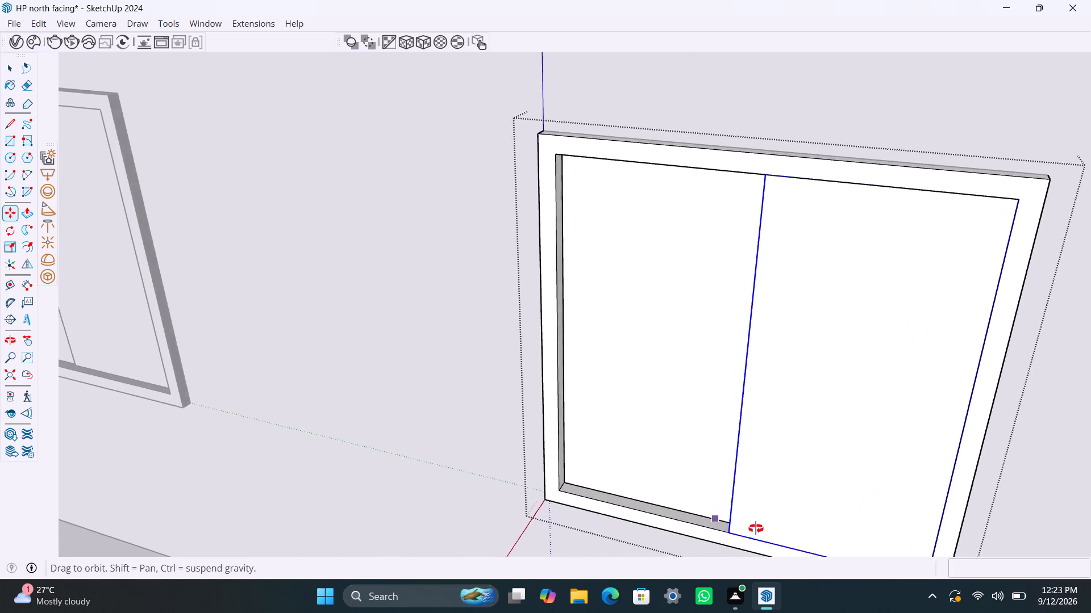
pyautogui.moveTo(756, 528); pyautogui.dragTo(892, 488, button='middle')
pyautogui.scroll(11, 769, 463)
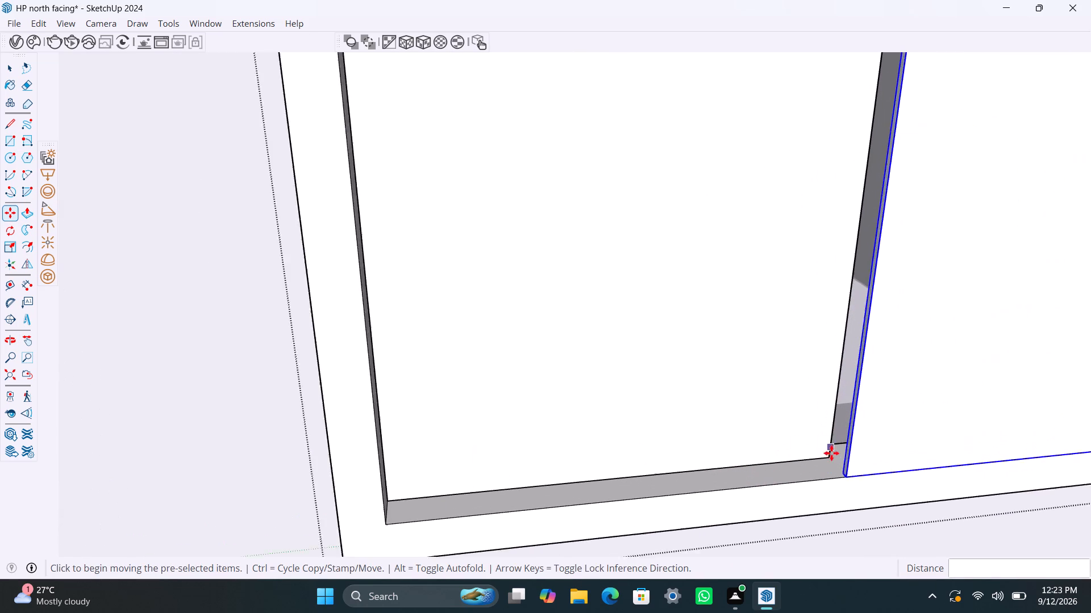
pyautogui.scroll(6, 831, 453)
pyautogui.click(857, 473)
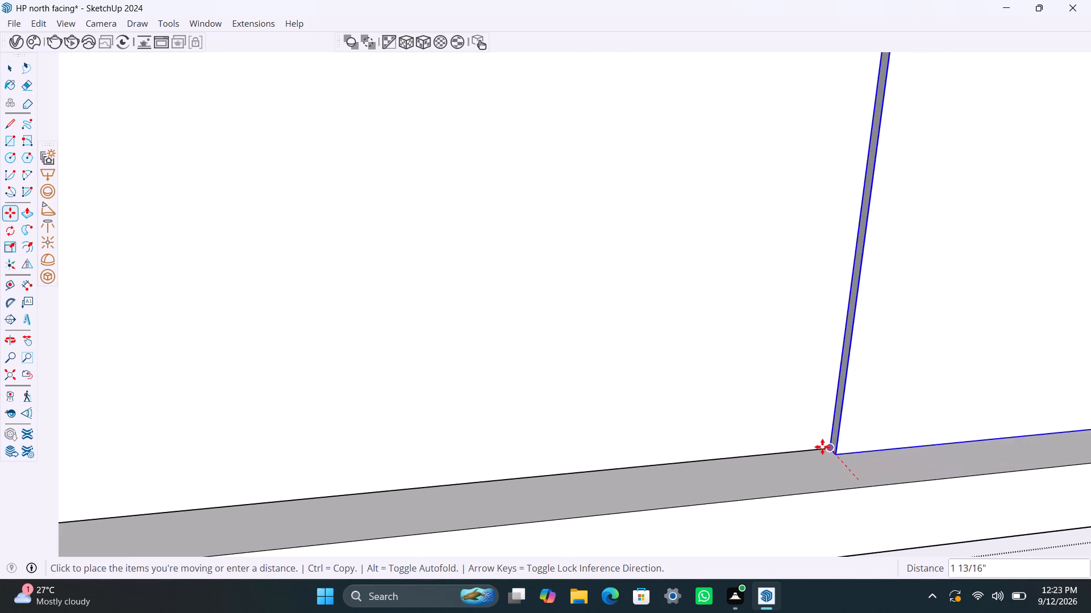
pyautogui.click(831, 441)
pyautogui.scroll(-9, 791, 414)
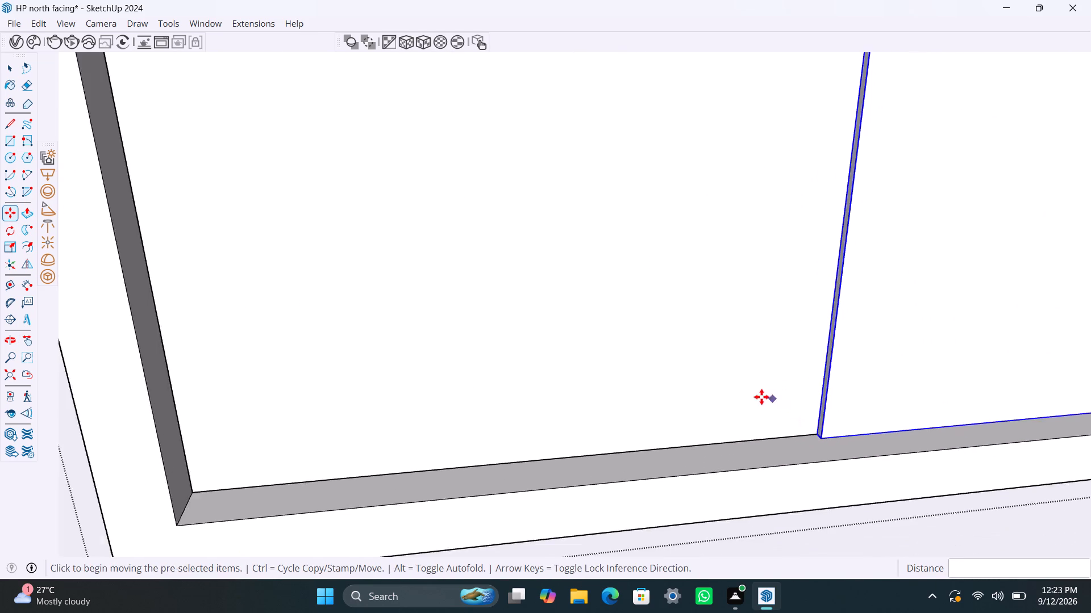
pyautogui.scroll(-20, 761, 397)
pyautogui.scroll(-13, 761, 397)
pyautogui.scroll(-7, 780, 354)
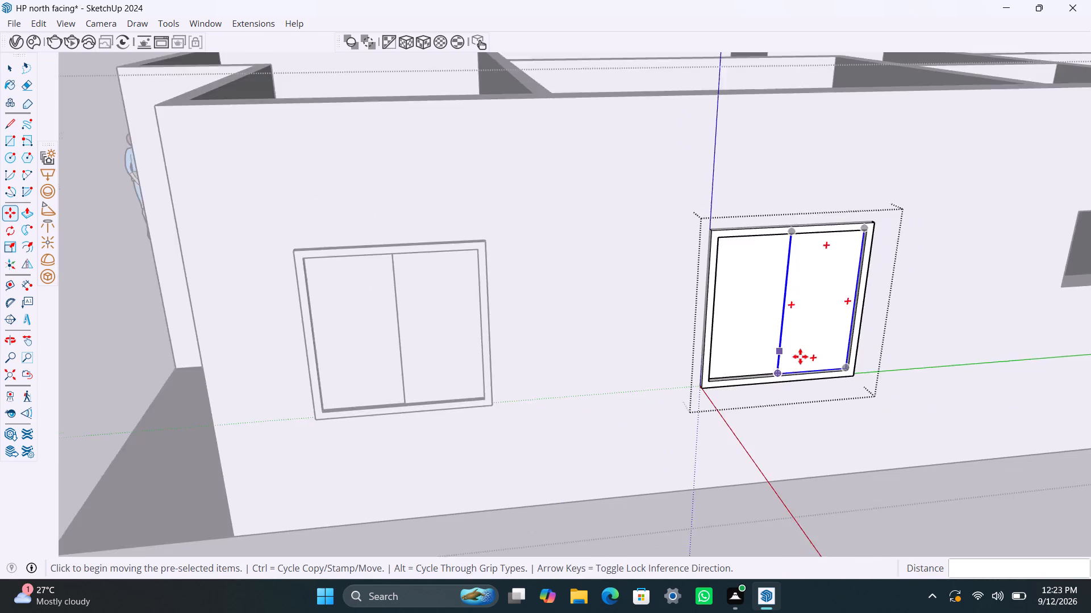
pyautogui.scroll(-6, 800, 356)
pyautogui.press('space')
pyautogui.scroll(-5, 914, 354)
pyautogui.keyDown('shift'); pyautogui.moveTo(903, 359); pyautogui.dragTo(801, 392, button='middle'); pyautogui.keyUp('shift')
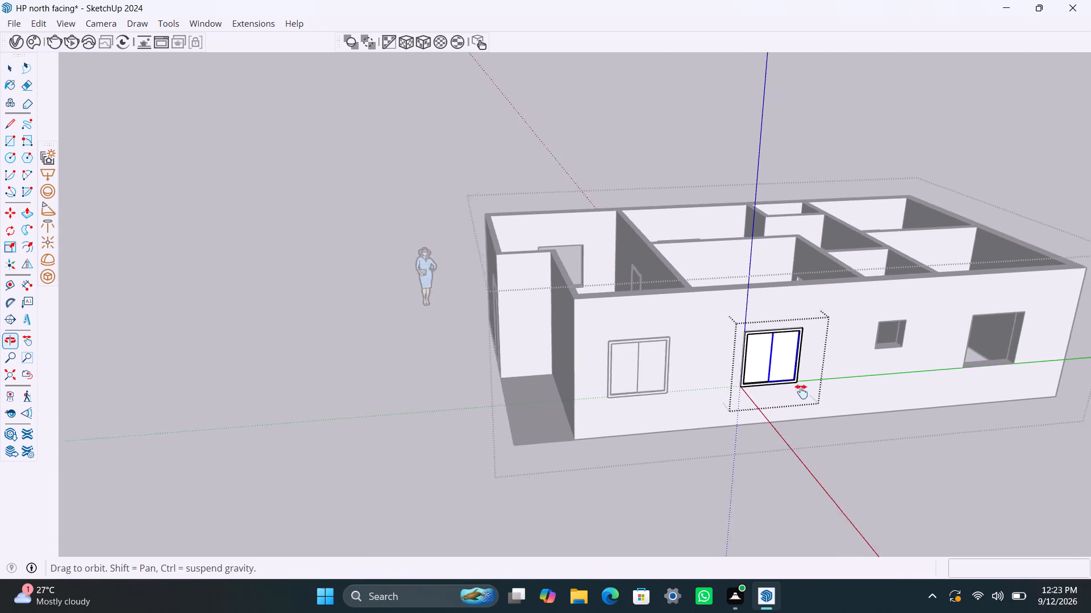
pyautogui.keyDown('shift'); pyautogui.moveTo(801, 392); pyautogui.dragTo(795, 394, button='middle'); pyautogui.keyUp('shift')
pyautogui.press('space')
pyautogui.click(795, 146)
# Save the house model.
pyautogui.hotkey('ctrl', 's')
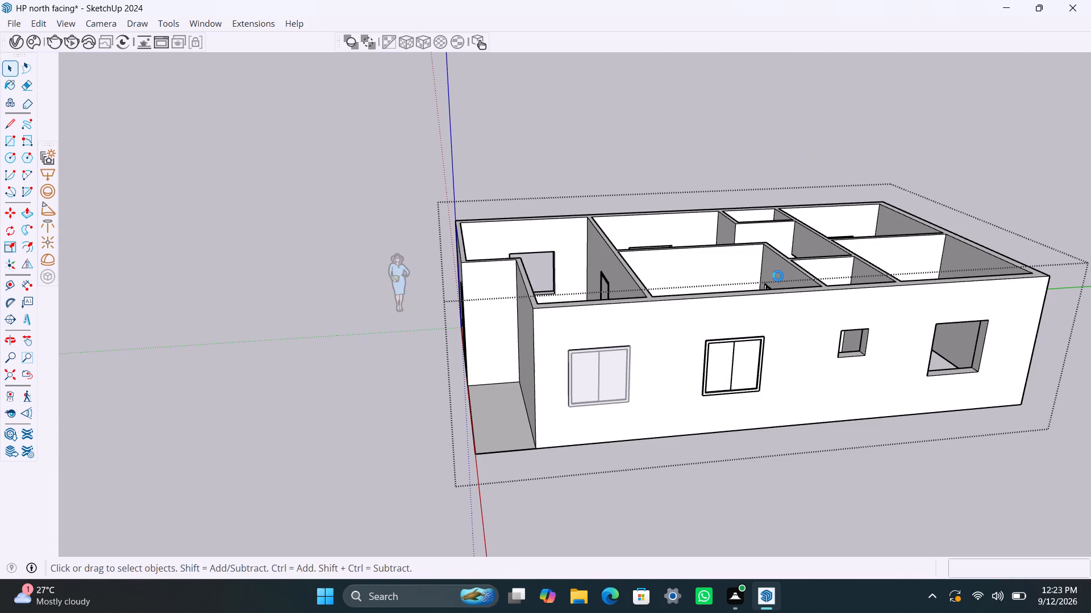
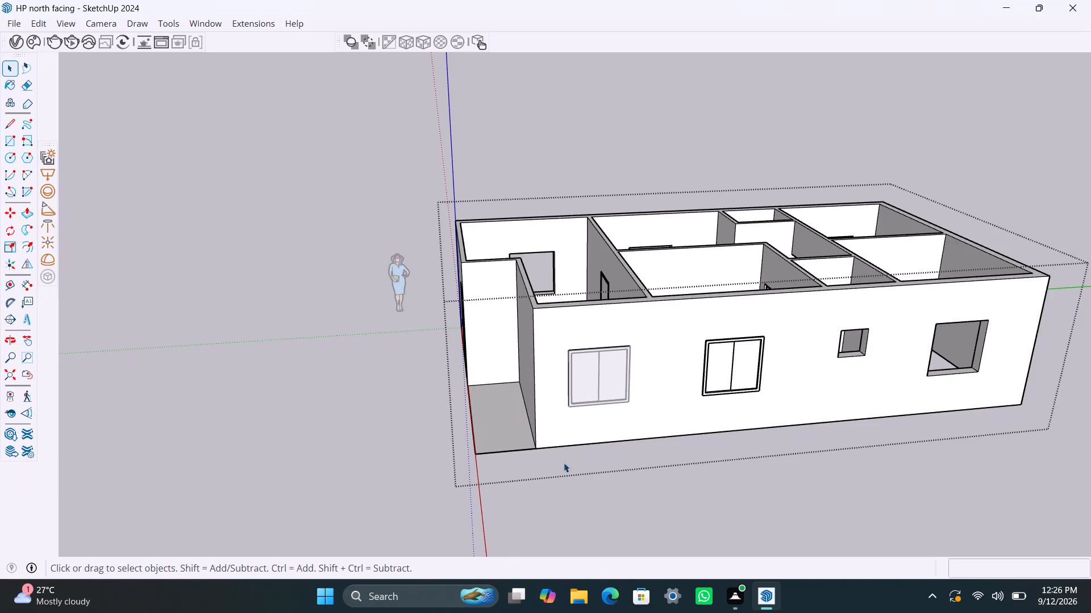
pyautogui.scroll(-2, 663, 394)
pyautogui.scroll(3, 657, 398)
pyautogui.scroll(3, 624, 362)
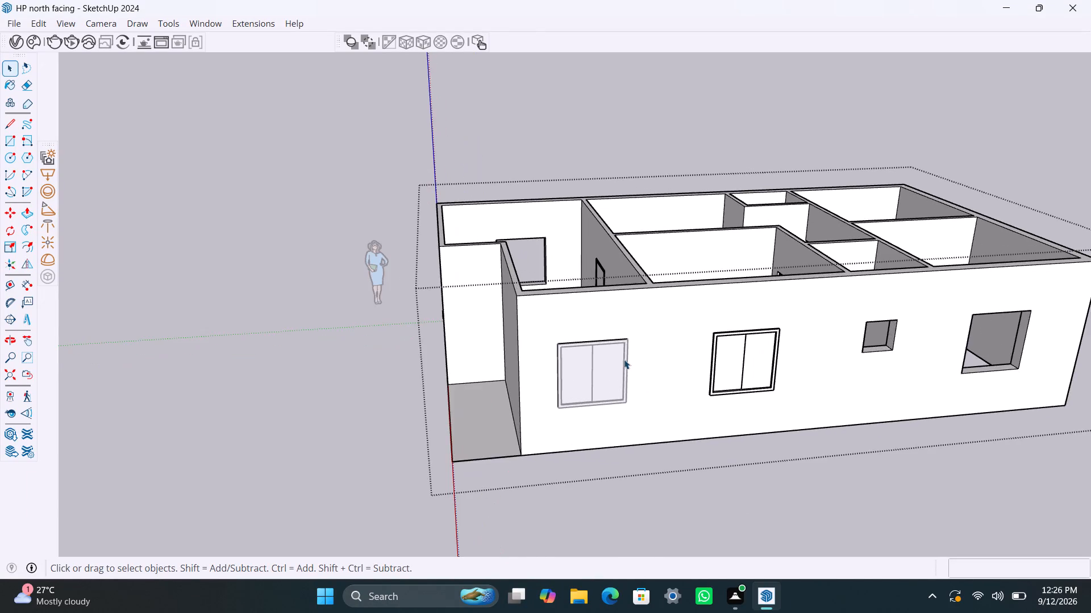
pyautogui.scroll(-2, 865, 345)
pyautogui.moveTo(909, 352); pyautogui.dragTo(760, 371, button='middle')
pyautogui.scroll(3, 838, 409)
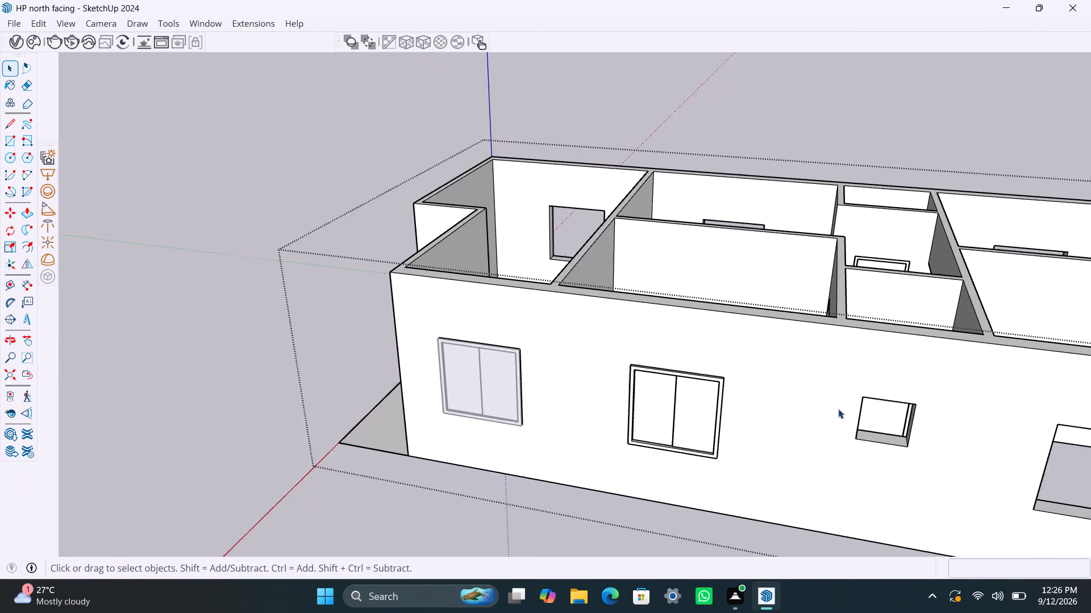
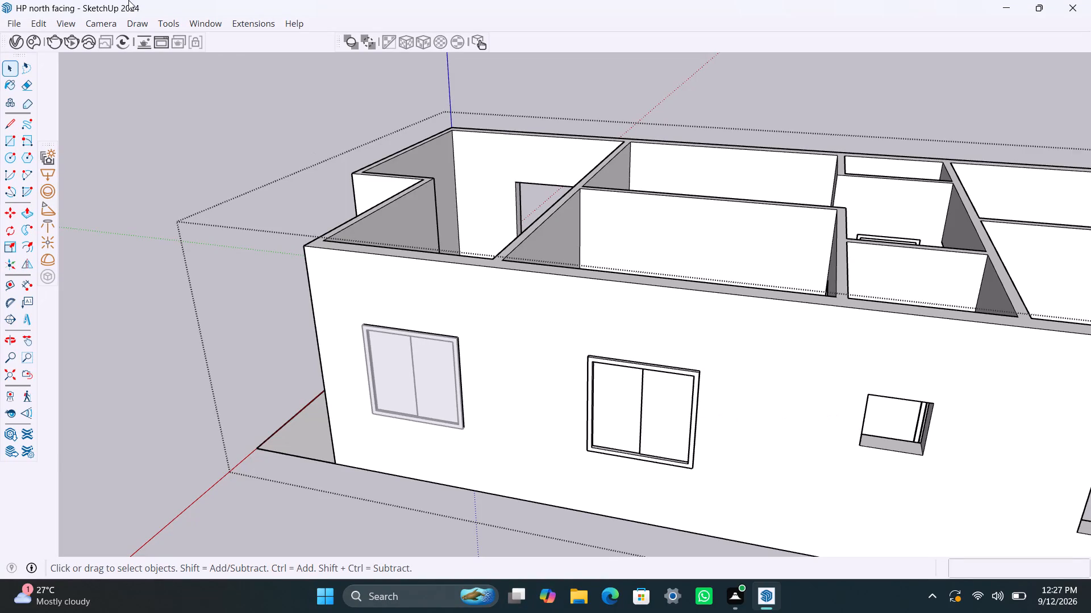
# Draw a rectangle filling the small third opening in the long outer wall and make it a group.
pyautogui.scroll(-3, 596, 367)
pyautogui.scroll(-3, 658, 384)
pyautogui.moveTo(739, 400); pyautogui.dragTo(790, 394, button='middle')
pyautogui.scroll(1, 789, 375)
pyautogui.keyDown('shift'); pyautogui.moveTo(774, 375); pyautogui.dragTo(716, 372, button='middle'); pyautogui.keyUp('shift')
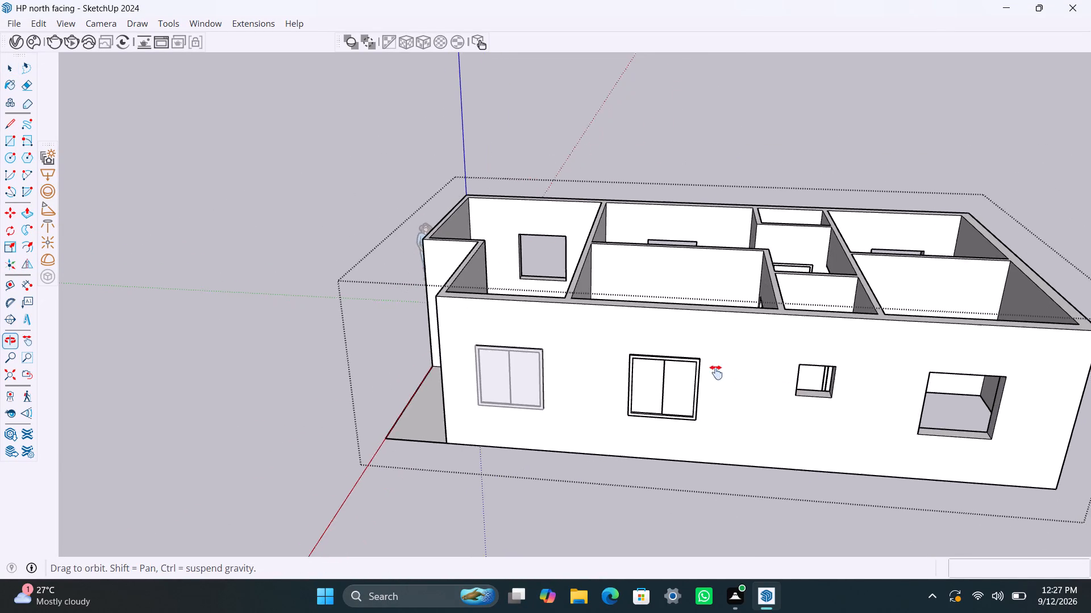
pyautogui.keyDown('shift'); pyautogui.moveTo(716, 372); pyautogui.dragTo(585, 371, button='middle'); pyautogui.keyUp('shift')
pyautogui.scroll(3, 623, 379)
pyautogui.moveTo(621, 411); pyautogui.dragTo(671, 371, button='middle')
pyautogui.scroll(2, 665, 328)
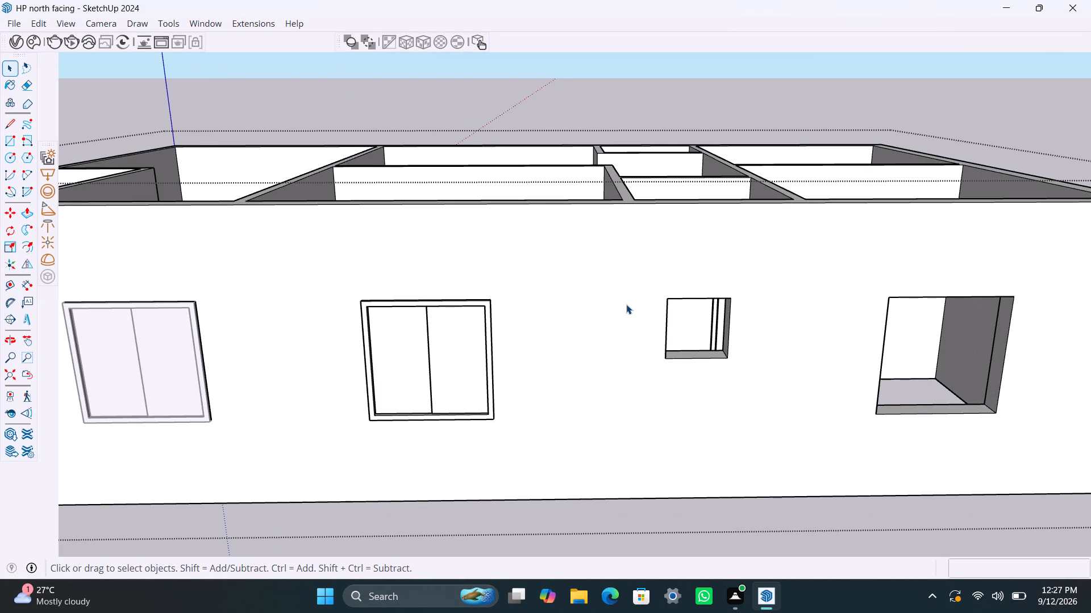
pyautogui.click(626, 304)
pyautogui.press('r')
pyautogui.moveTo(668, 300); pyautogui.dragTo(671, 297)
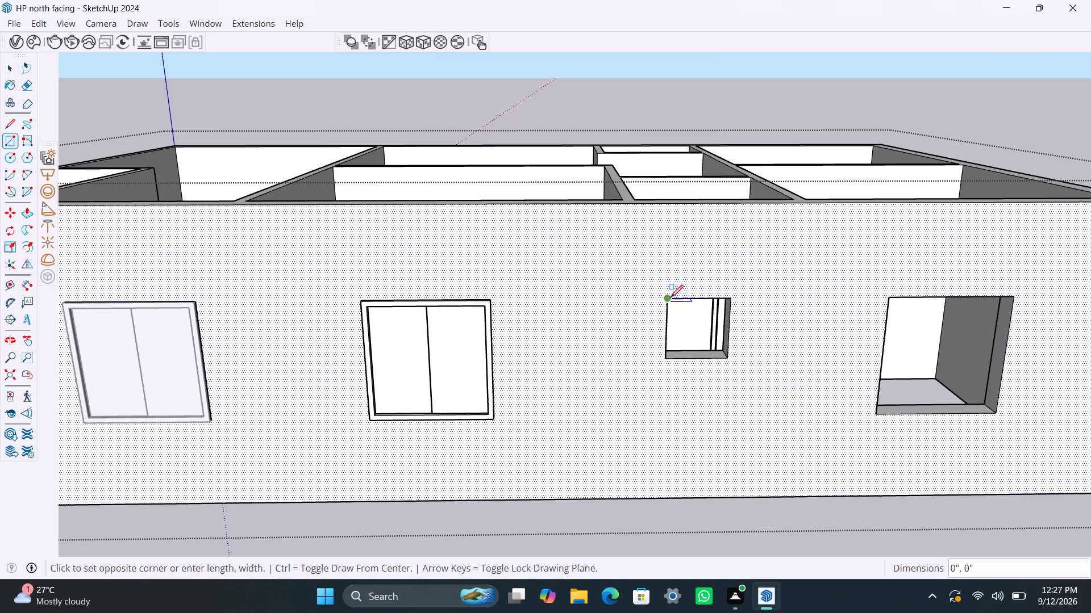
pyautogui.moveTo(671, 297); pyautogui.dragTo(673, 302)
pyautogui.click(726, 357)
pyautogui.press('space')
pyautogui.doubleClick(699, 337)
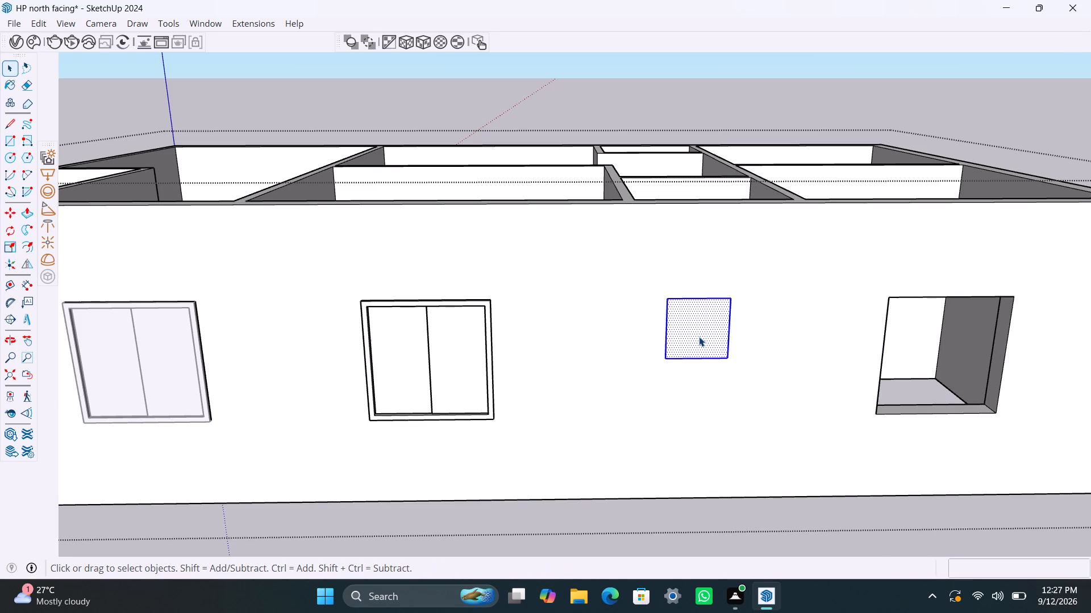
pyautogui.rightClick(698, 337)
pyautogui.click(782, 137)
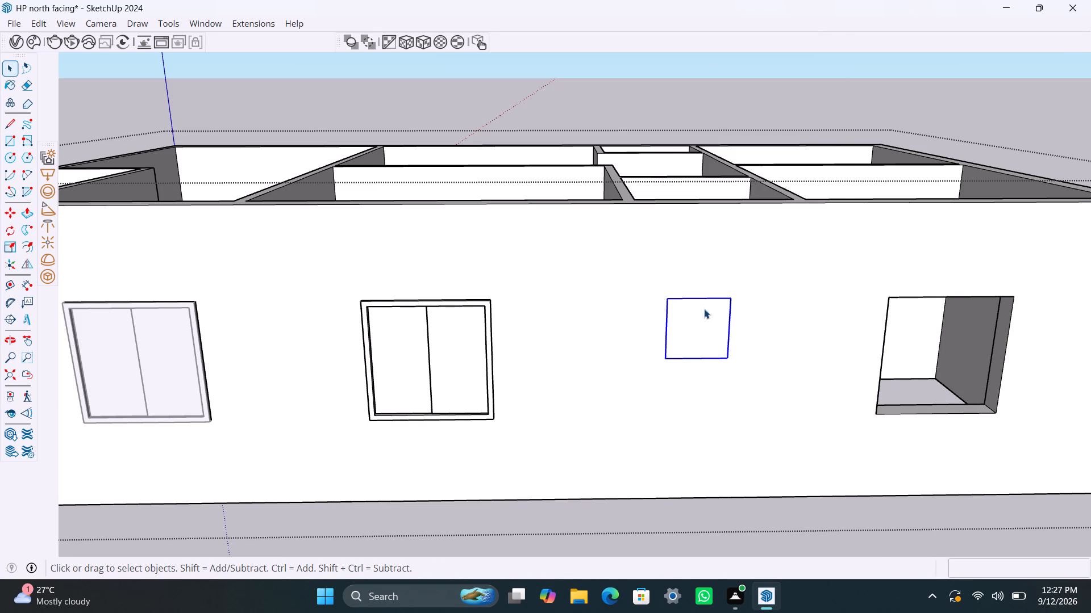
# Inside the group, offset the small rectangle's outline 2" inward and delete the inner face to leave a frame.
pyautogui.tripleClick(696, 323)
pyautogui.press('f')
pyautogui.click(685, 317)
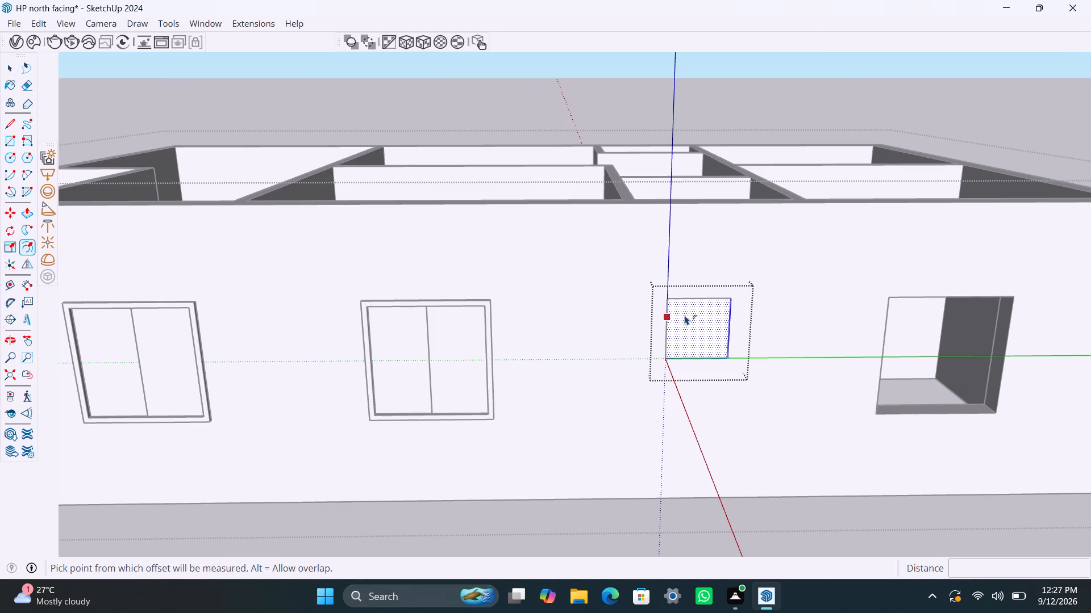
pyautogui.write('2"')
pyautogui.press('Return')
pyautogui.press('space')
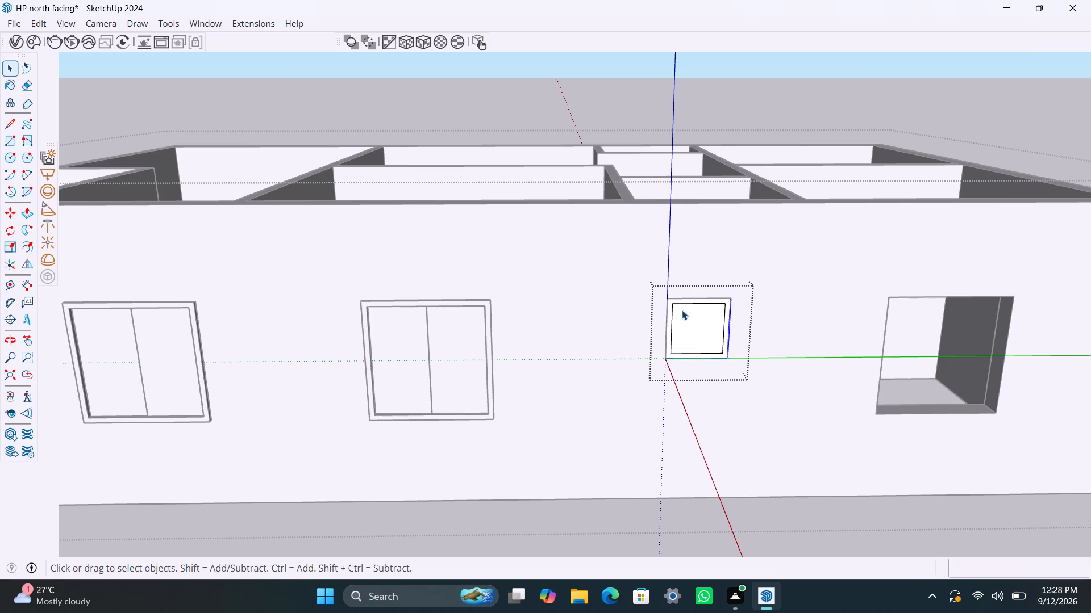
pyautogui.click(686, 325)
pyautogui.press('Delete')
# Push/Pull the small window's frame face by 1.5" twice, thickening the frame.
pyautogui.scroll(7, 674, 333)
pyautogui.click(667, 348)
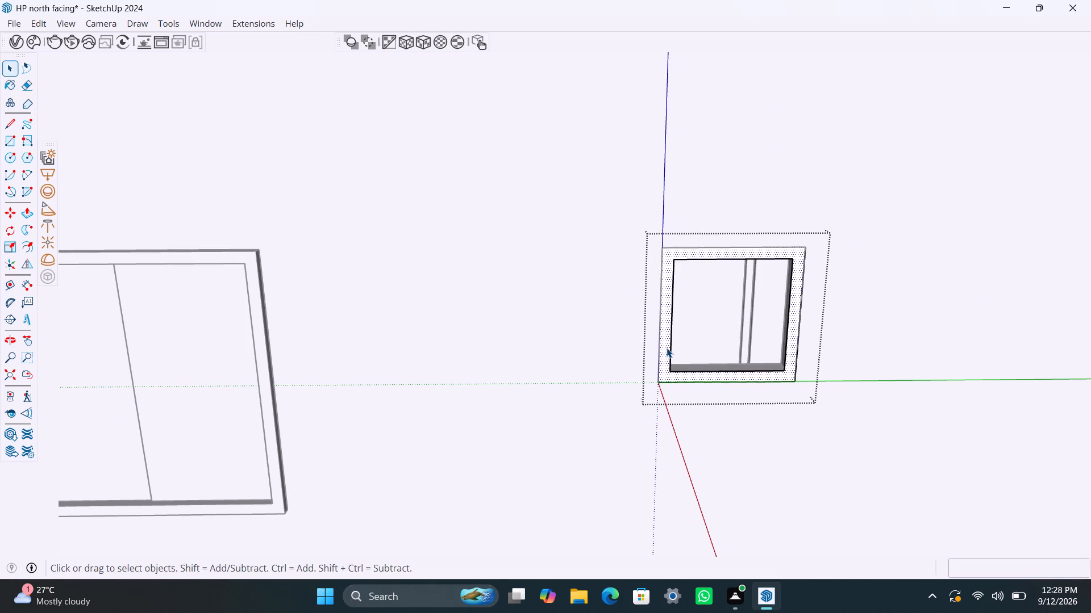
pyautogui.press('p')
pyautogui.click(667, 348)
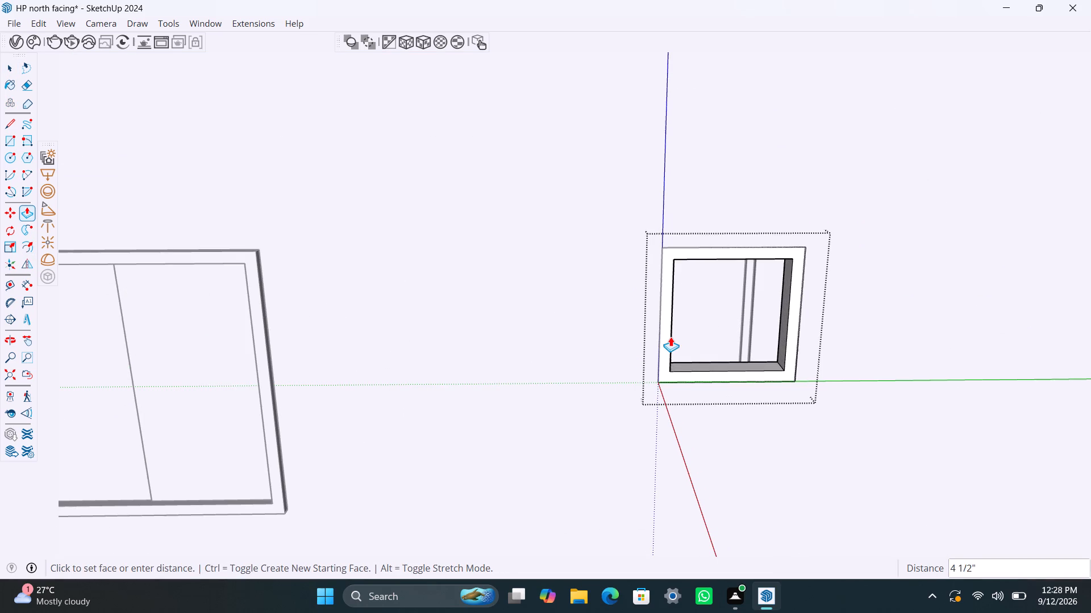
pyautogui.press('1')
pyautogui.write('.5')
pyautogui.hotkey('shift', '"')
pyautogui.press('Return')
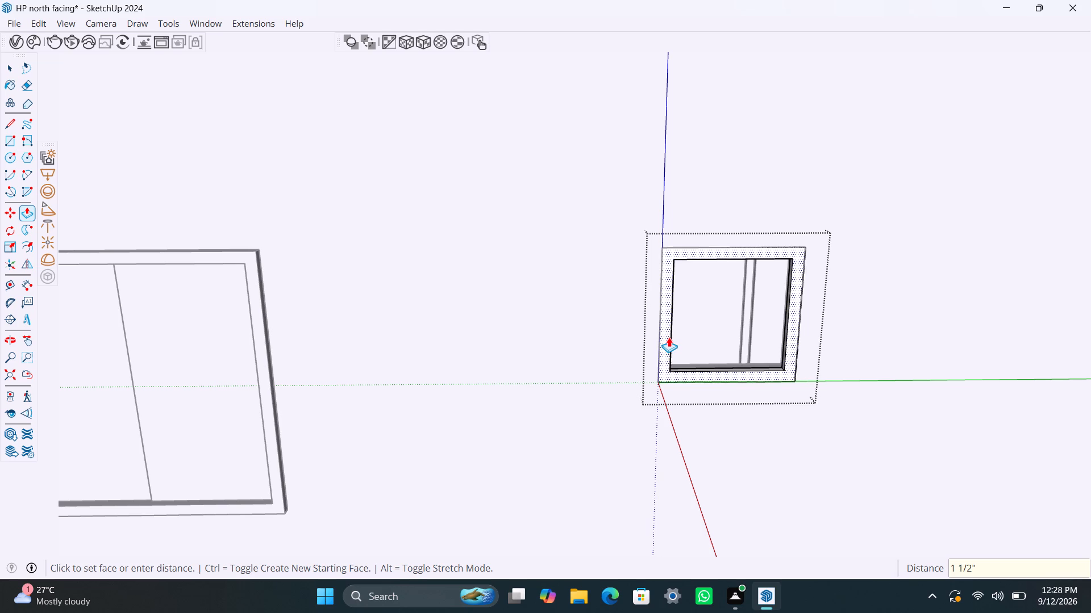
pyautogui.click(669, 339)
pyautogui.write('1.5"')
pyautogui.press('Return')
pyautogui.press('space')
# Draw a 2" high strip across the top of the small frame's opening and delete the face below it.
pyautogui.write('r')
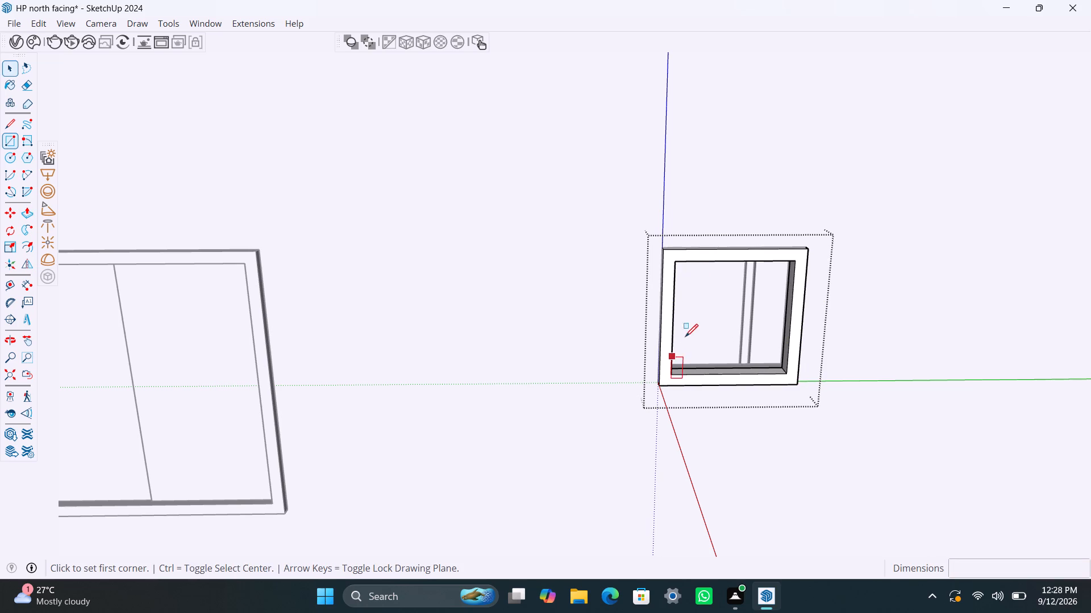
pyautogui.click(678, 261)
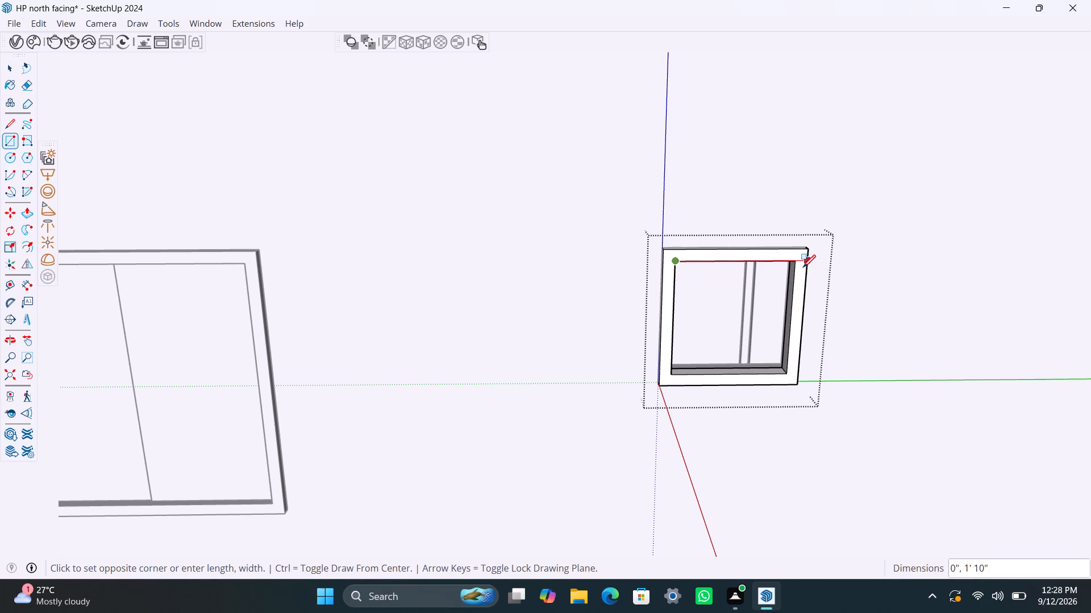
pyautogui.write('2"')
pyautogui.press('Return')
pyautogui.press('space')
pyautogui.click(759, 328)
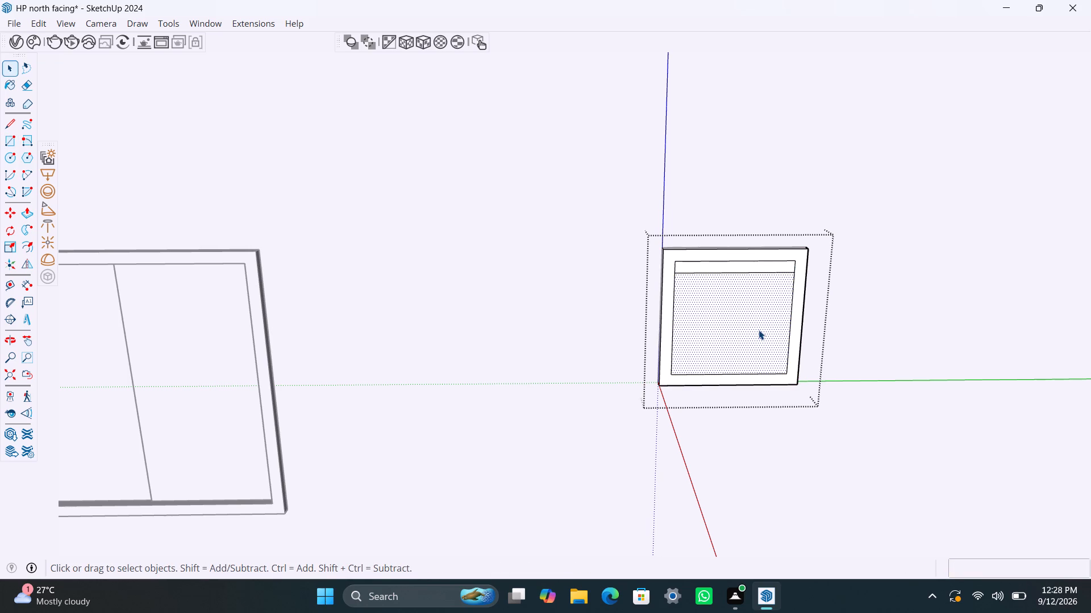
pyautogui.press('Delete')
# Make the 2" strip its own group and extrude it 8 mm to form a louver slat.
pyautogui.scroll(4, 736, 267)
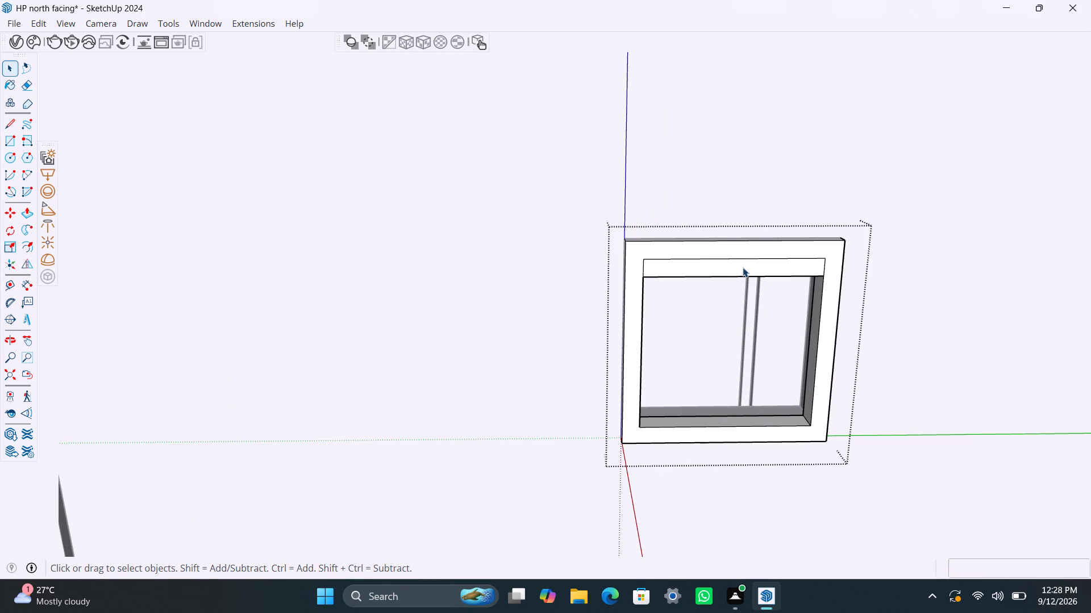
pyautogui.click(743, 267)
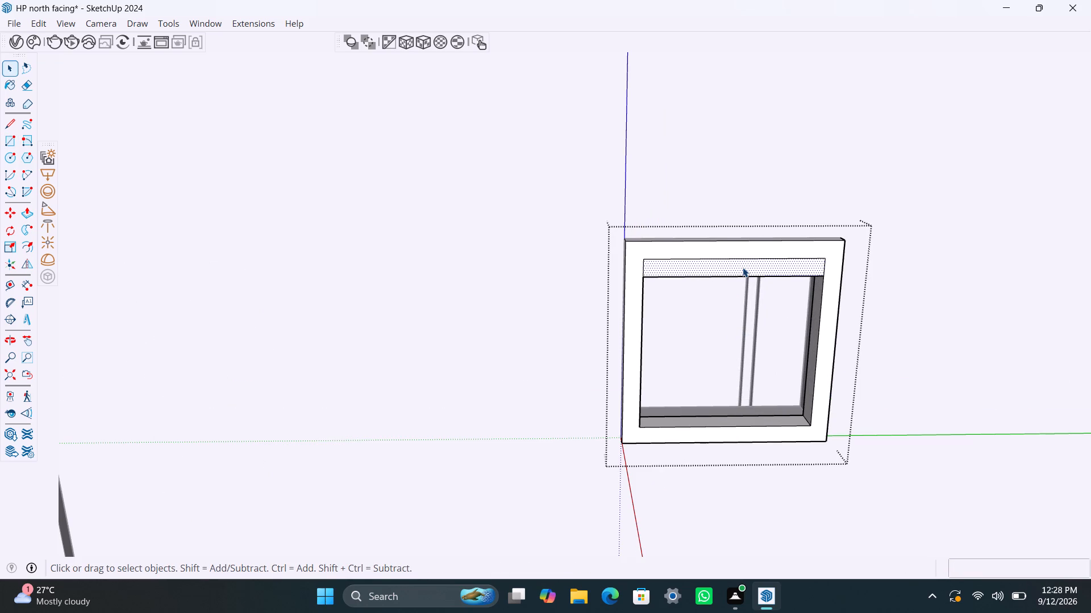
pyautogui.doubleClick(743, 267)
pyautogui.rightClick(743, 267)
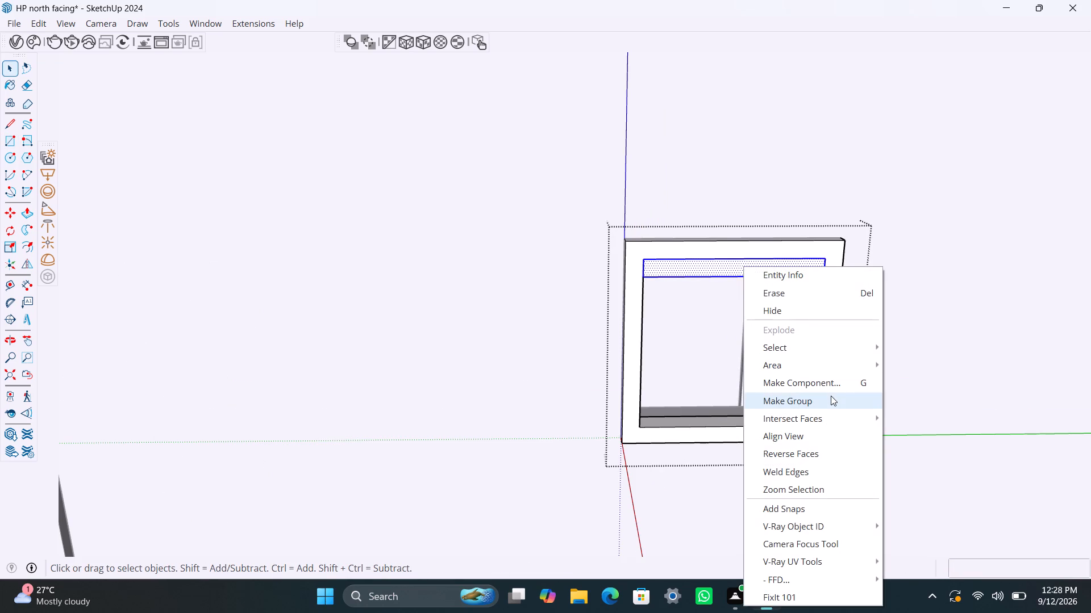
pyautogui.click(831, 396)
pyautogui.tripleClick(746, 264)
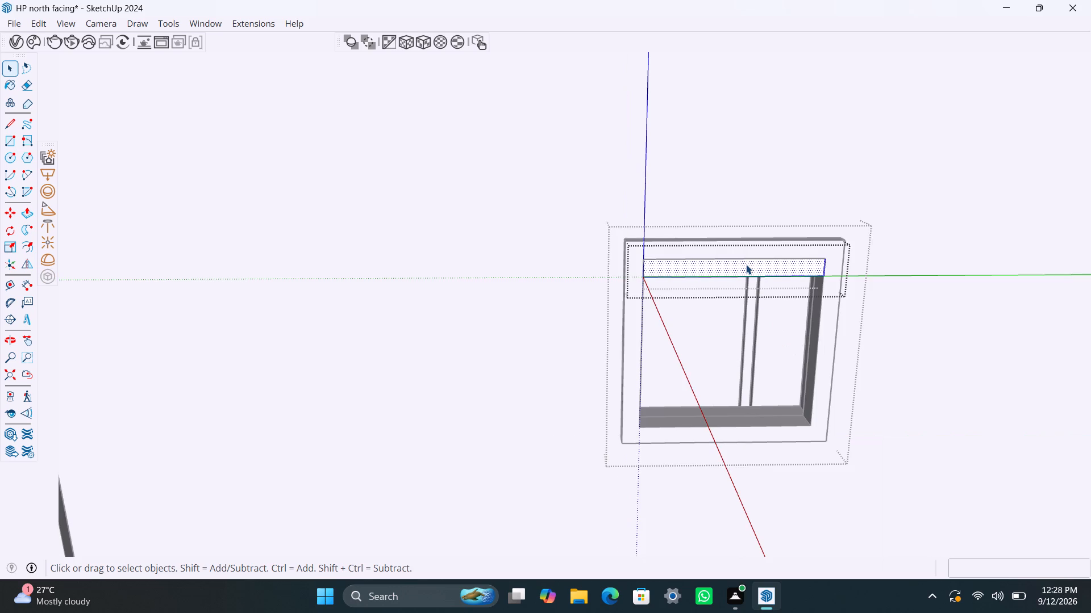
pyautogui.press('p')
pyautogui.click(746, 264)
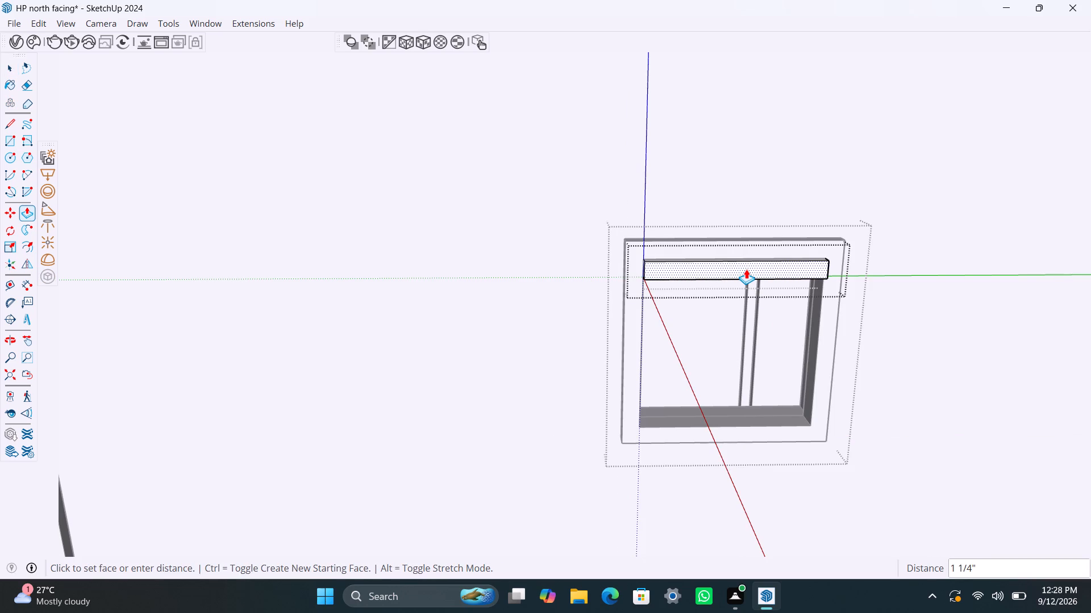
pyautogui.write('8mm')
pyautogui.press('Return')
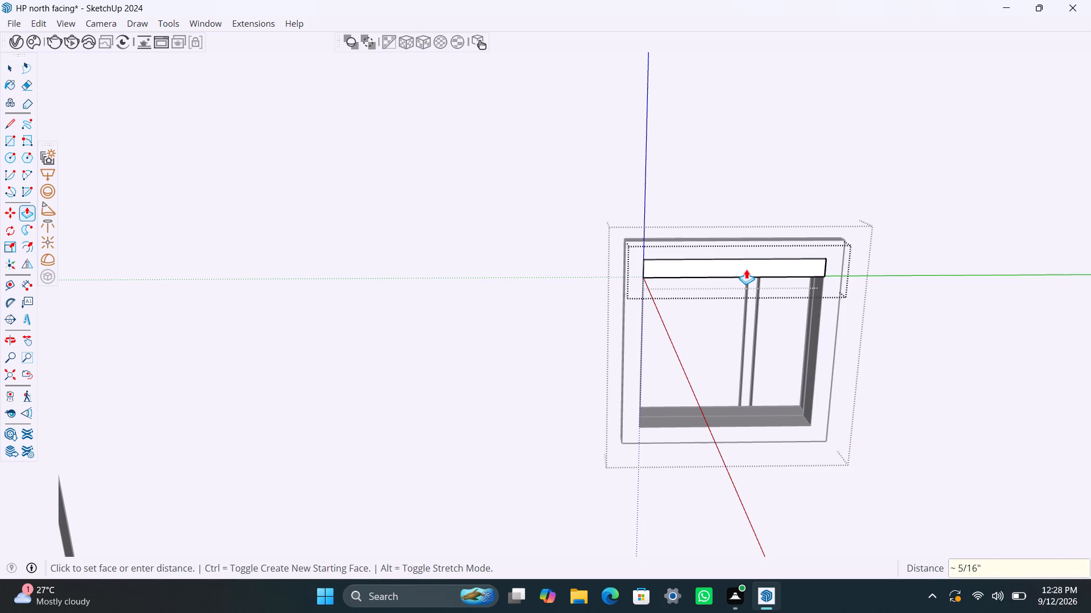
pyautogui.press('space')
pyautogui.click(867, 317)
# Copy the slat 1' 6" down to the frame's bottom inner edge and divide the distance into 6 equal copies (/6).
pyautogui.click(806, 267)
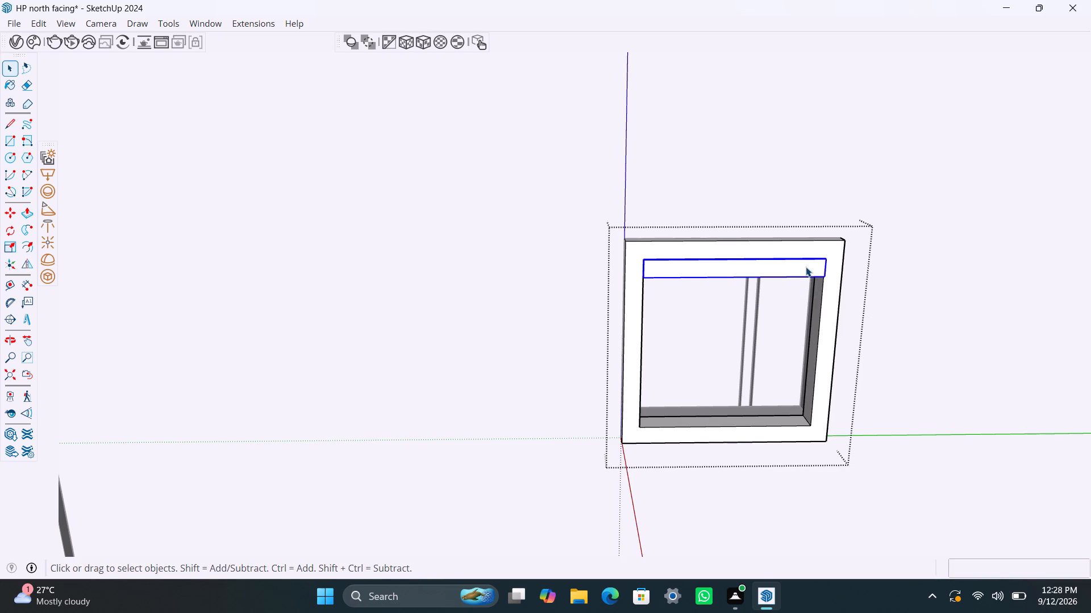
pyautogui.press('m')
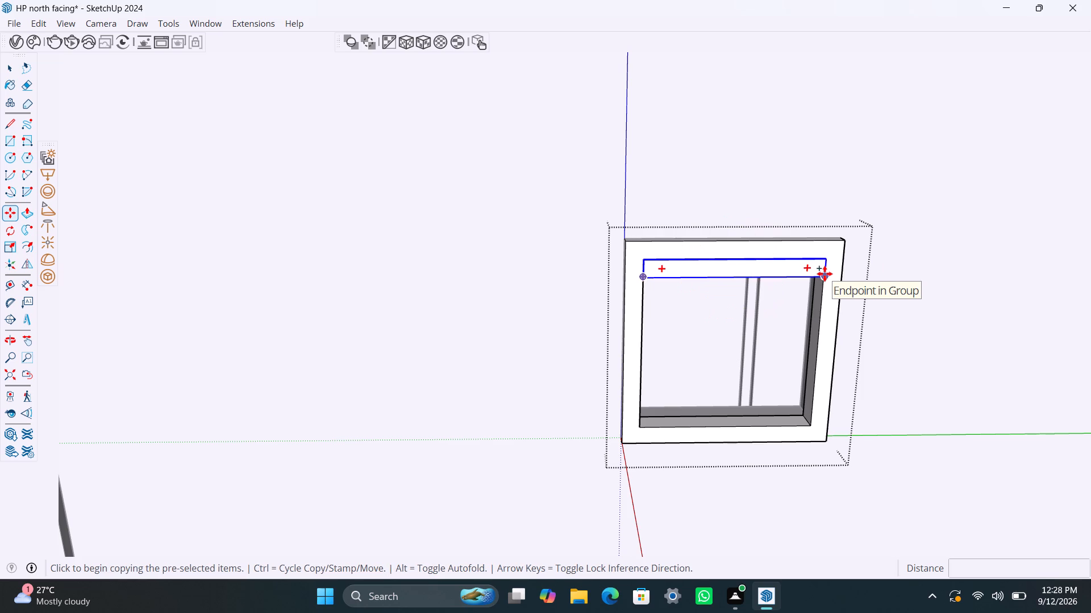
pyautogui.click(825, 274)
pyautogui.click(812, 422)
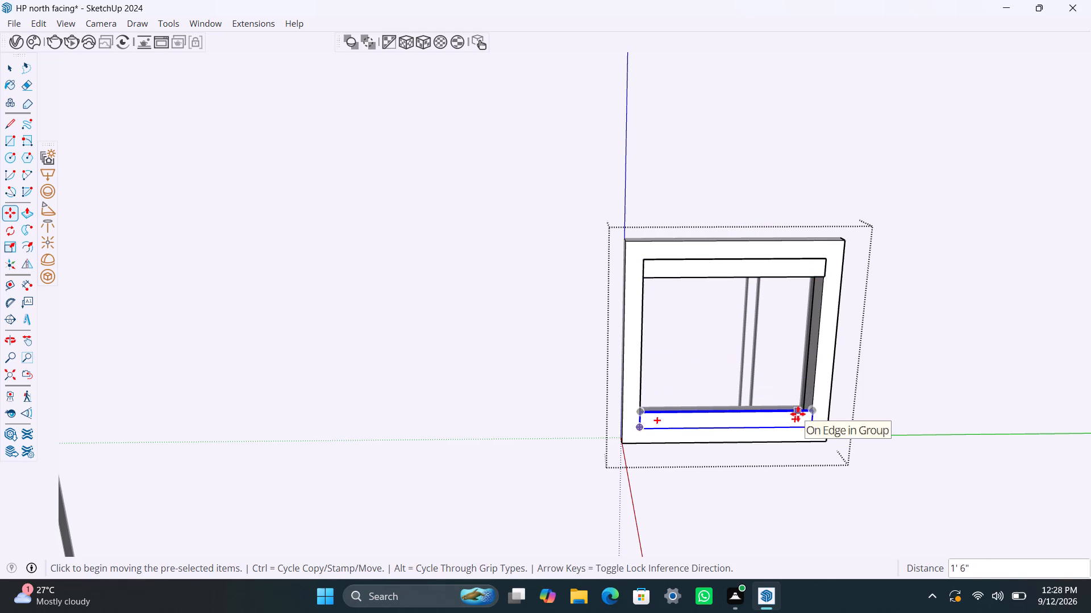
pyautogui.press('/')
pyautogui.press('6')
pyautogui.press('Return')
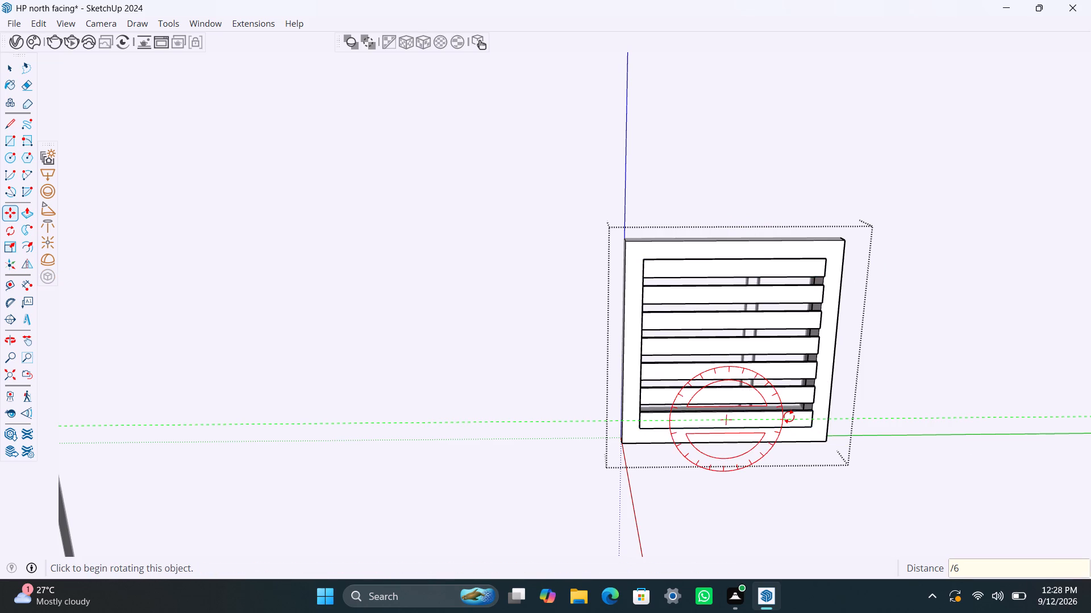
pyautogui.press('space')
pyautogui.click(456, 346)
# Examine the long wall's windows and the whole room layout from the front and from above.
pyautogui.scroll(-11, 487, 391)
pyautogui.scroll(-5, 536, 388)
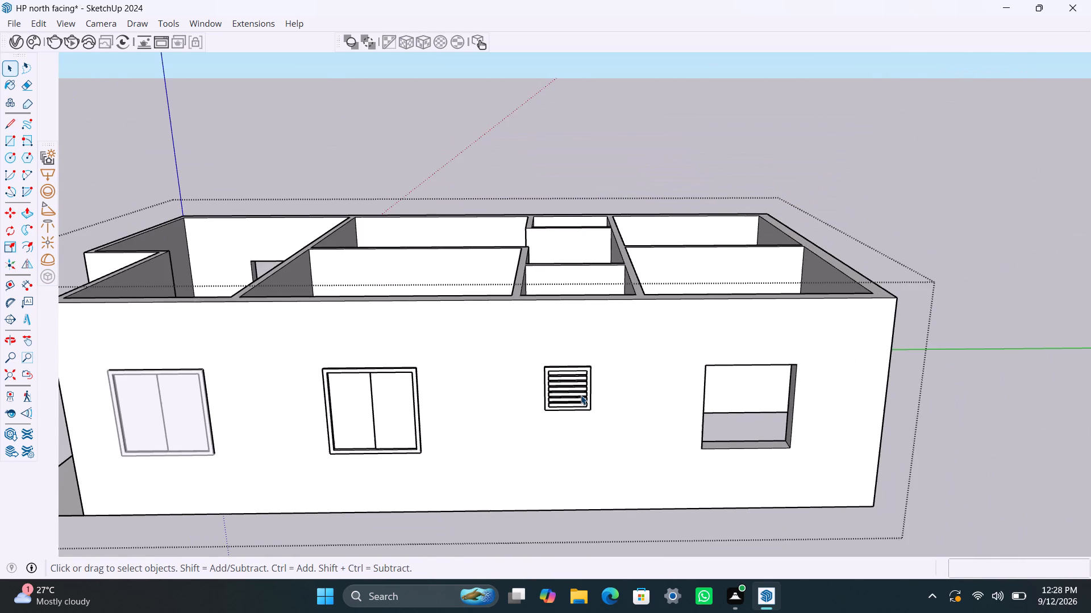
pyautogui.scroll(-4, 584, 397)
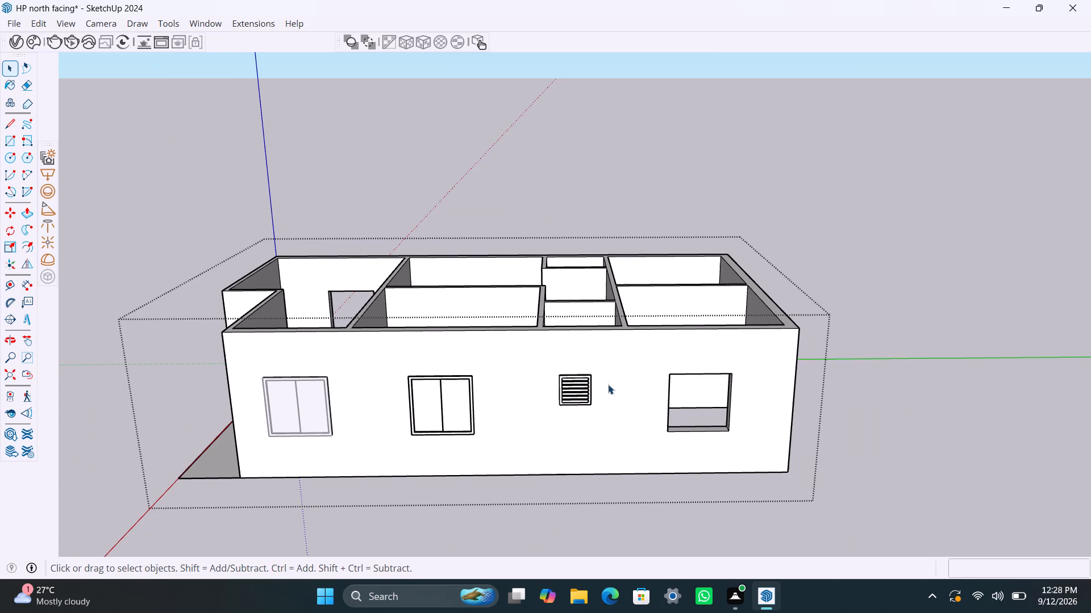
pyautogui.moveTo(593, 377); pyautogui.dragTo(586, 411, button='middle')
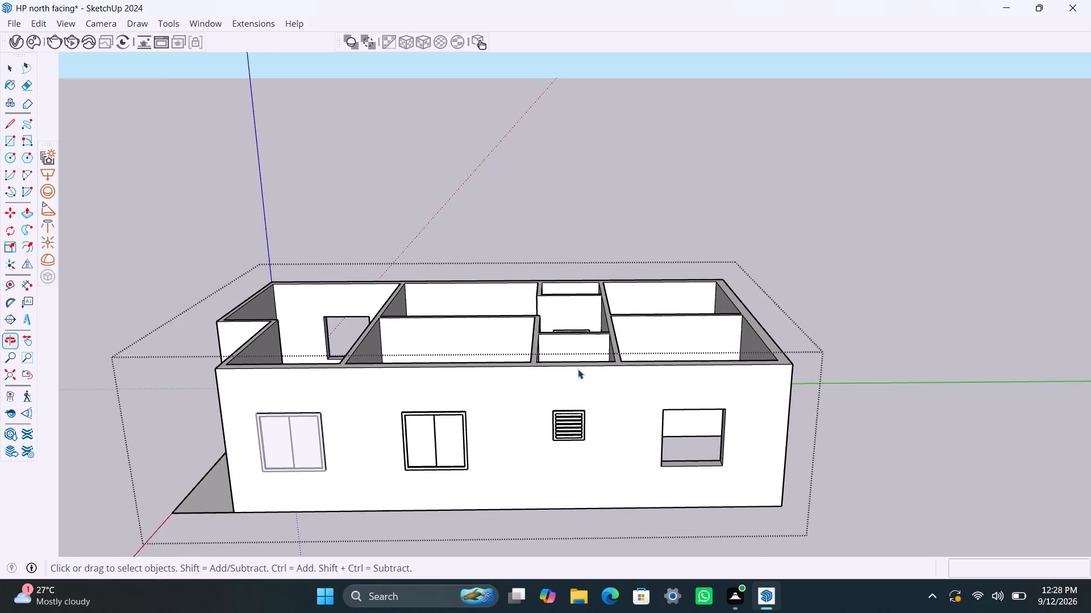
pyautogui.scroll(-4, 577, 368)
pyautogui.moveTo(564, 376); pyautogui.dragTo(564, 612, button='middle')
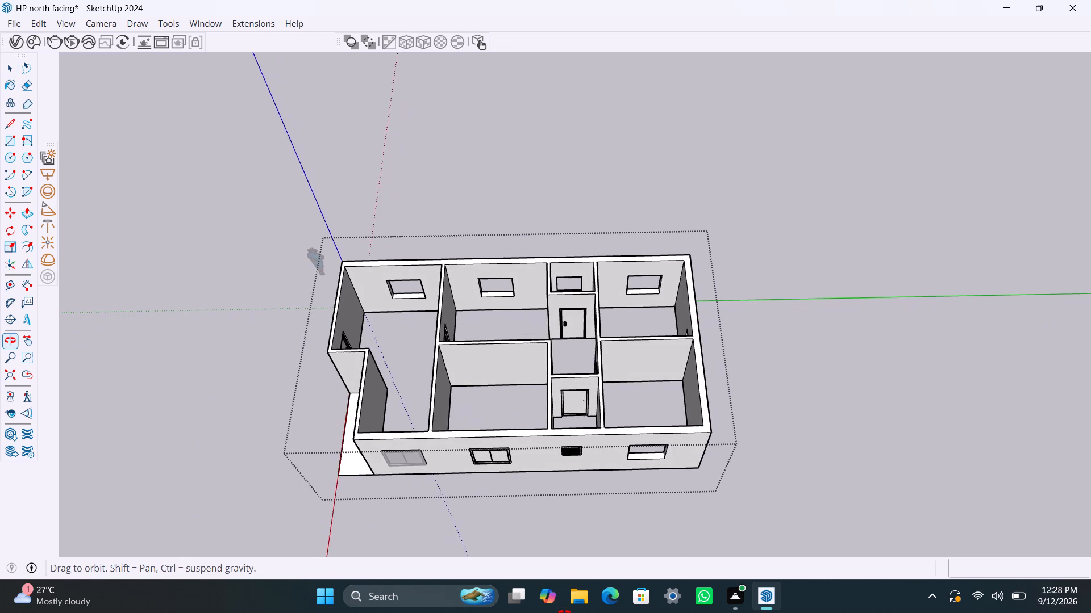
pyautogui.moveTo(564, 612); pyautogui.dragTo(564, 608, button='middle')
# Draw a 4' x 4' rectangle filling the remaining open window hole in the long outer wall and group it.
pyautogui.scroll(2, 630, 463)
pyautogui.moveTo(611, 429); pyautogui.dragTo(575, 332, button='middle')
pyautogui.scroll(4, 632, 430)
pyautogui.moveTo(602, 392); pyautogui.dragTo(606, 331, button='middle')
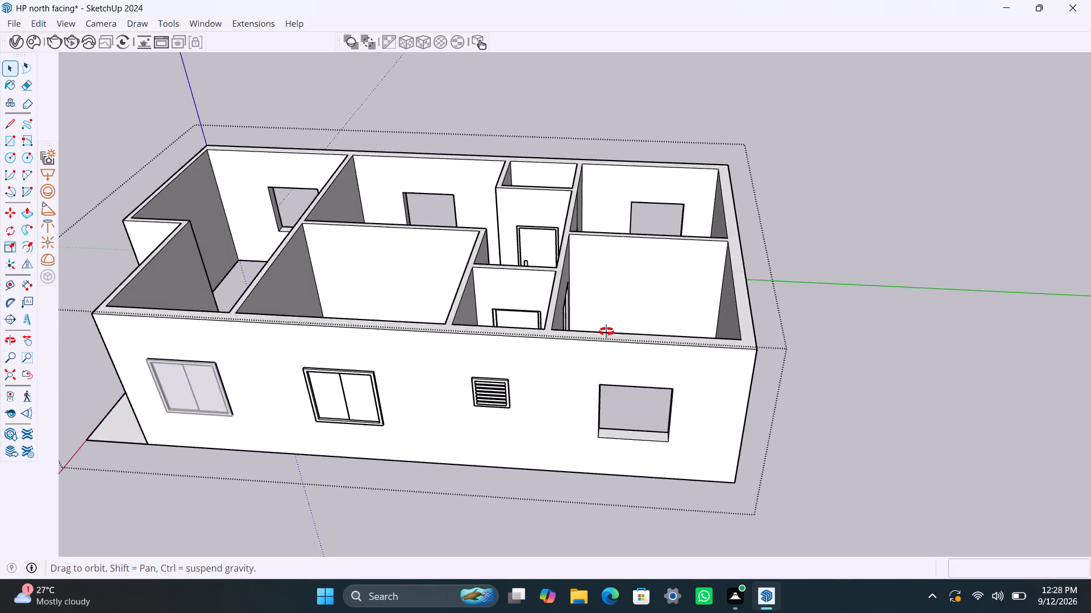
pyautogui.moveTo(606, 331); pyautogui.dragTo(607, 326, button='middle')
pyautogui.scroll(2, 619, 410)
pyautogui.moveTo(613, 450); pyautogui.dragTo(642, 400, button='middle')
pyautogui.press('r')
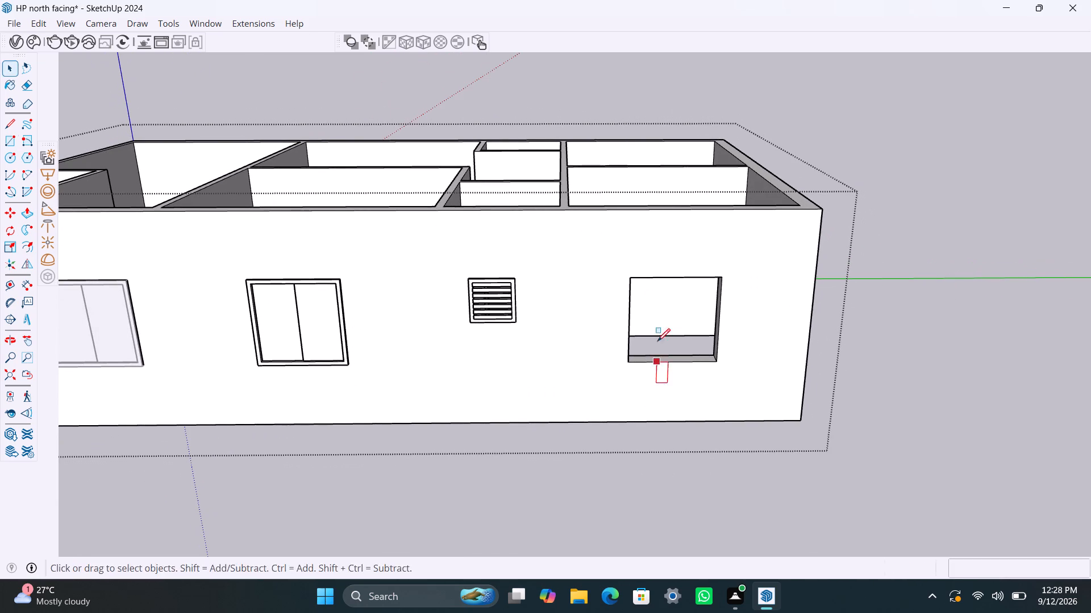
pyautogui.click(635, 278)
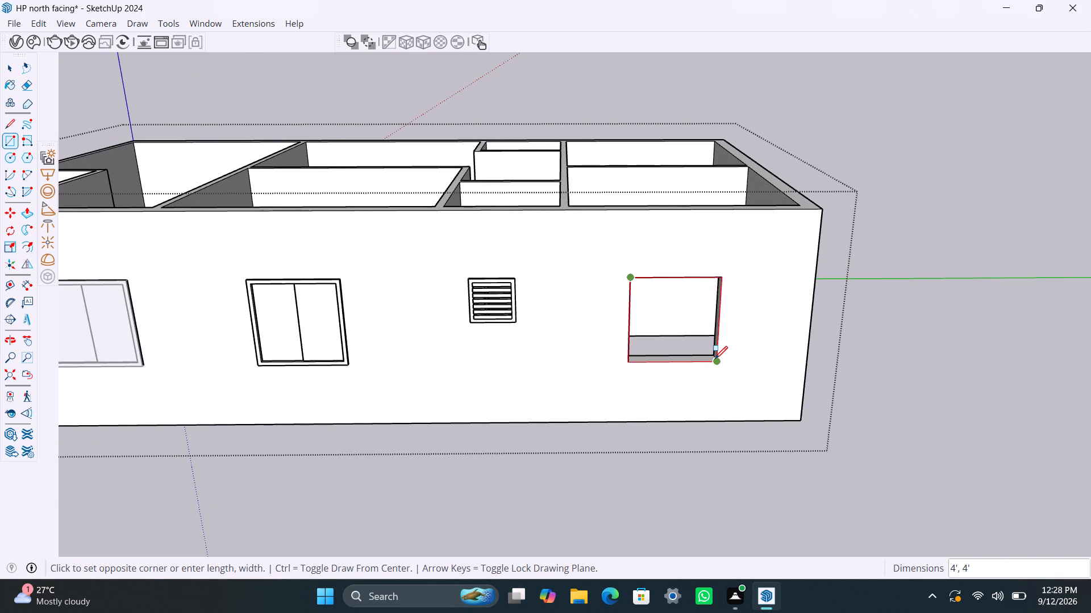
pyautogui.click(715, 359)
pyautogui.press('space')
pyautogui.doubleClick(692, 320)
pyautogui.rightClick(692, 319)
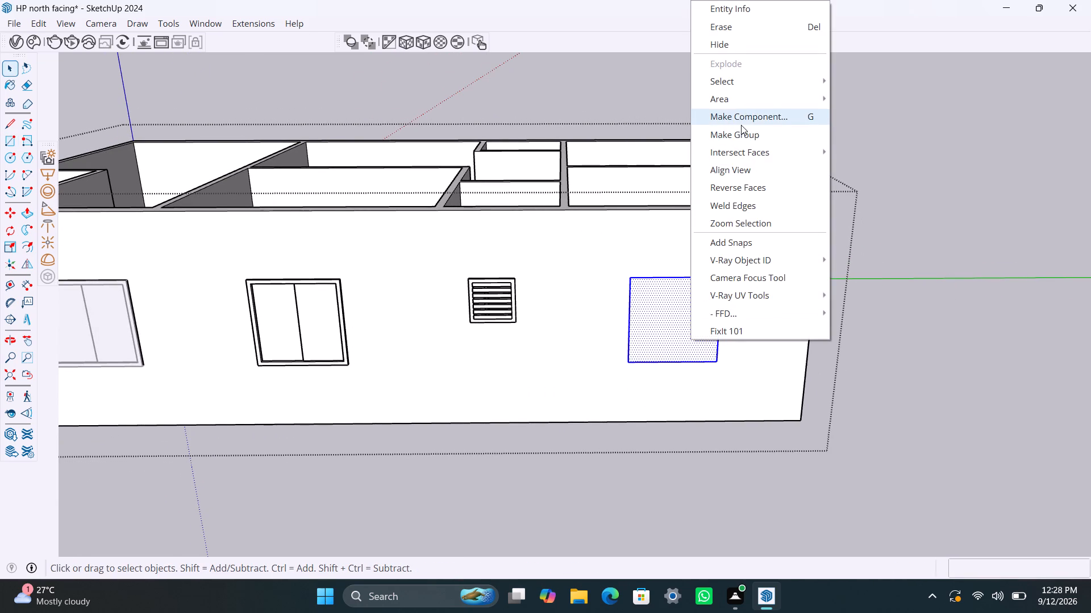
pyautogui.click(740, 136)
# Offset the new 4' x 4' window face inward by 2" and delete the inner face, leaving a frame outline.
pyautogui.tripleClick(663, 312)
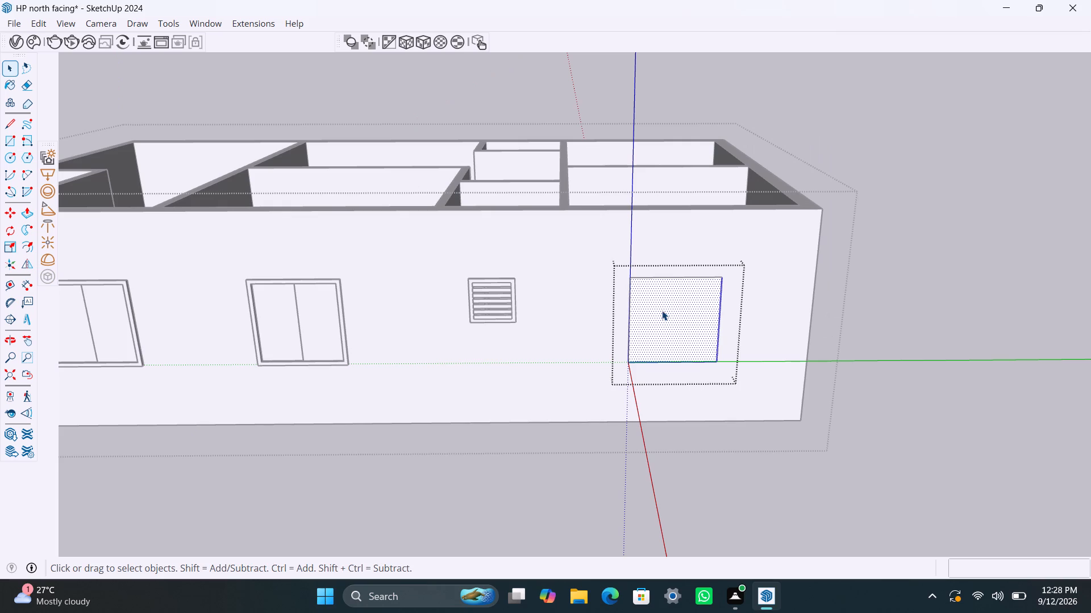
pyautogui.press('f')
pyautogui.click(646, 296)
pyautogui.write('2"')
pyautogui.press('Return')
pyautogui.press('space')
pyautogui.click(657, 318)
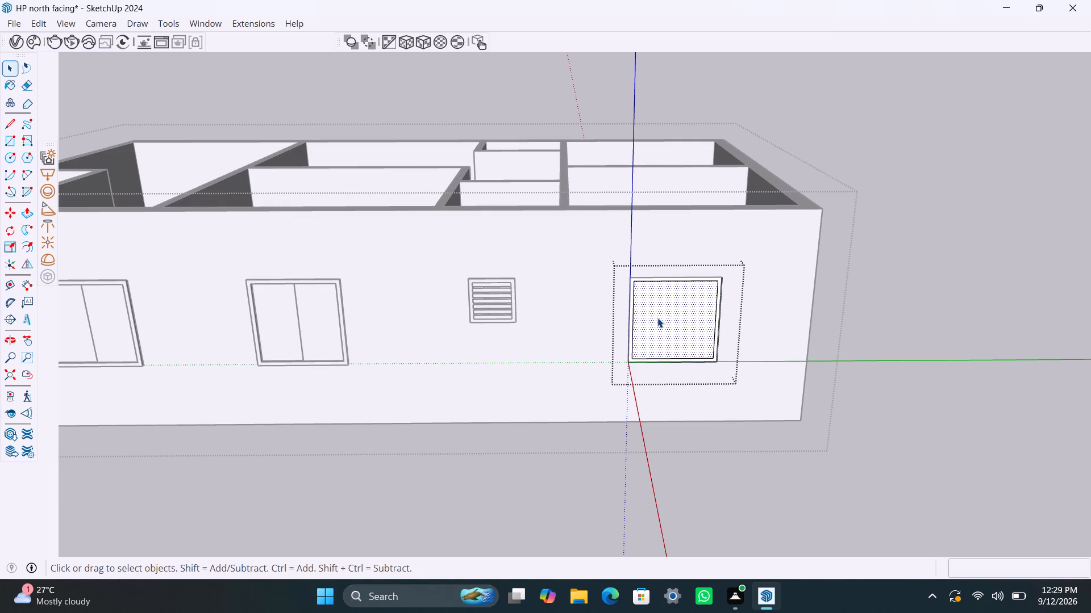
pyautogui.press('Delete')
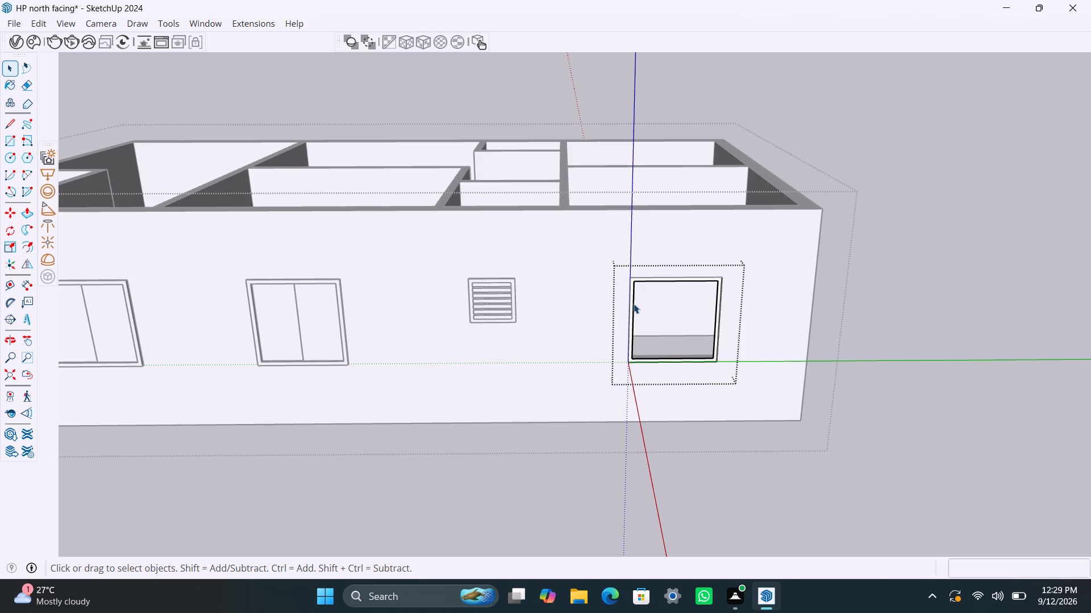
# Extrude the frame face 1.5" into the wall opening and a further 1.5" outward from the wall.
pyautogui.scroll(4, 633, 342)
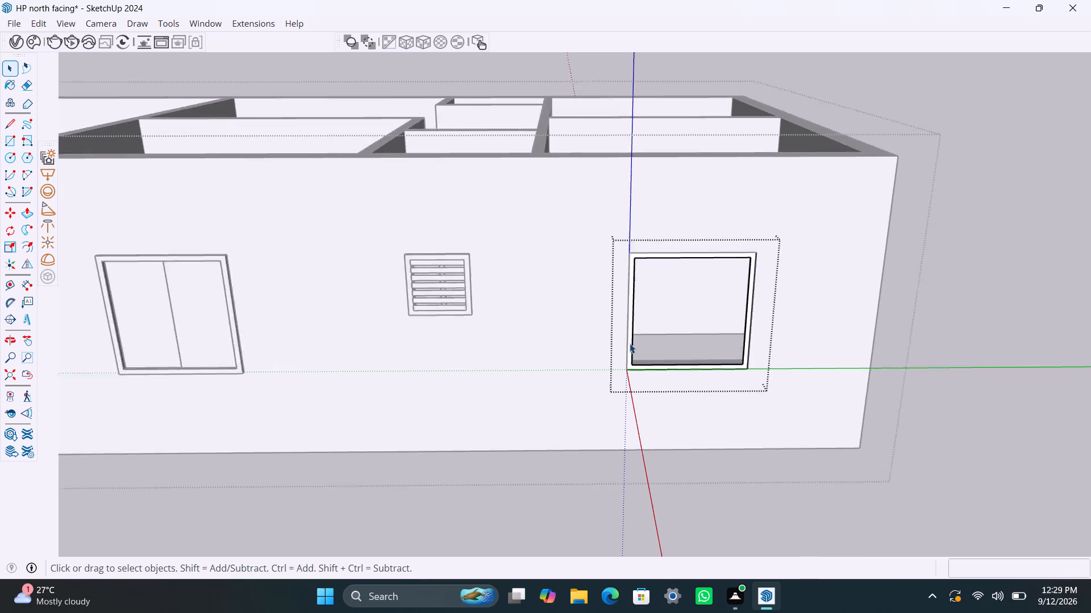
pyautogui.scroll(7, 630, 343)
pyautogui.scroll(1, 641, 285)
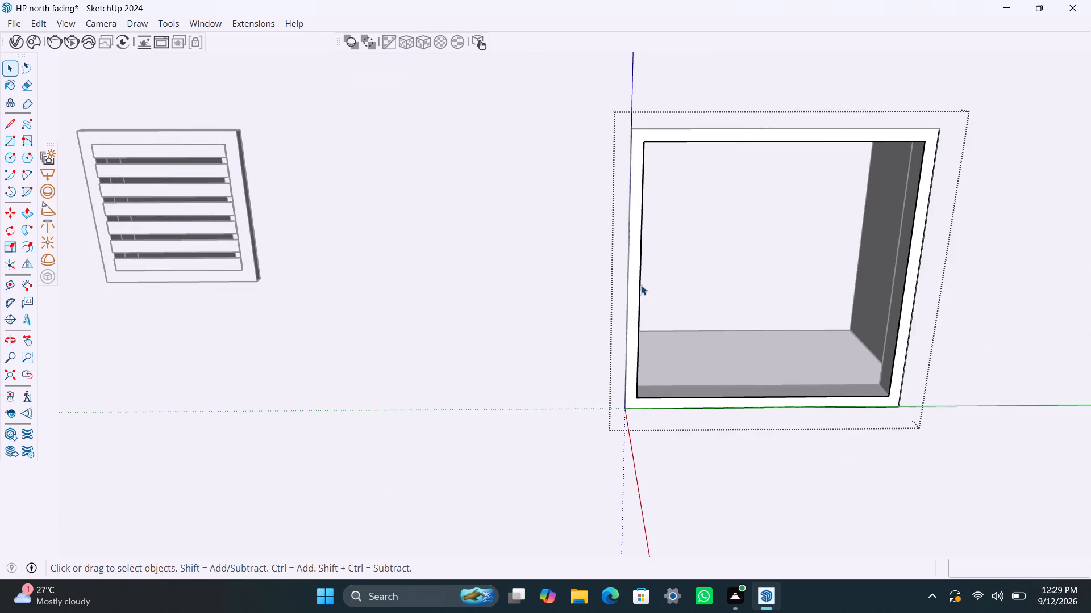
pyautogui.scroll(1, 630, 295)
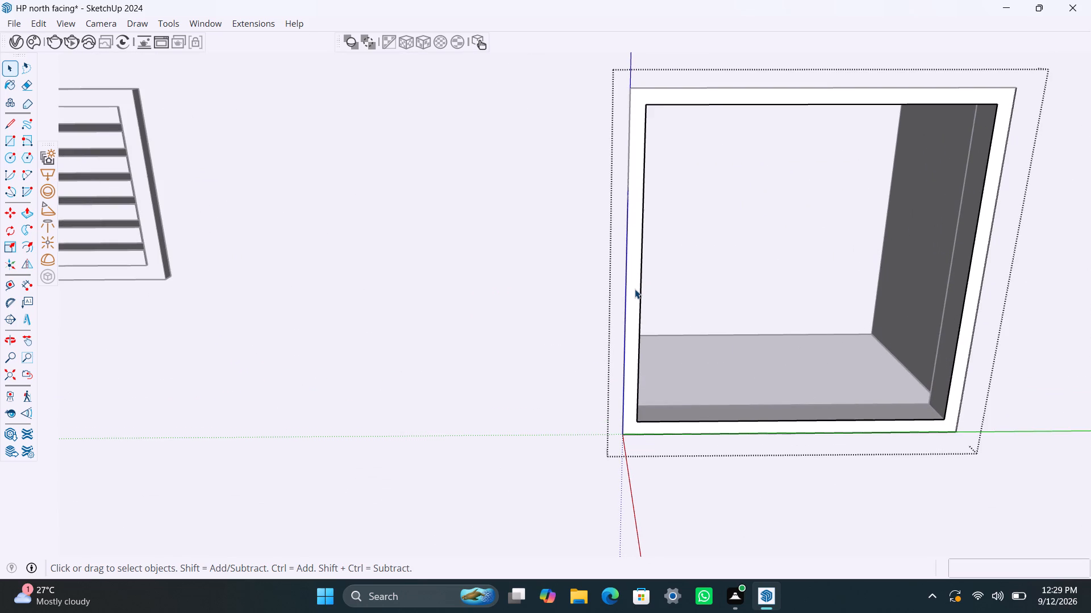
pyautogui.scroll(2, 639, 313)
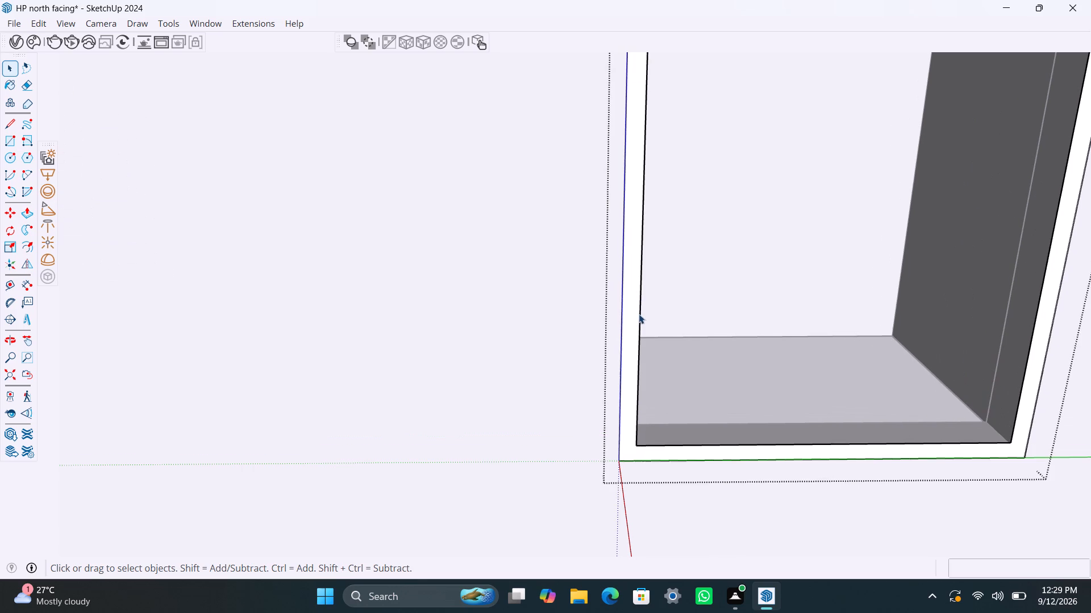
pyautogui.click(632, 339)
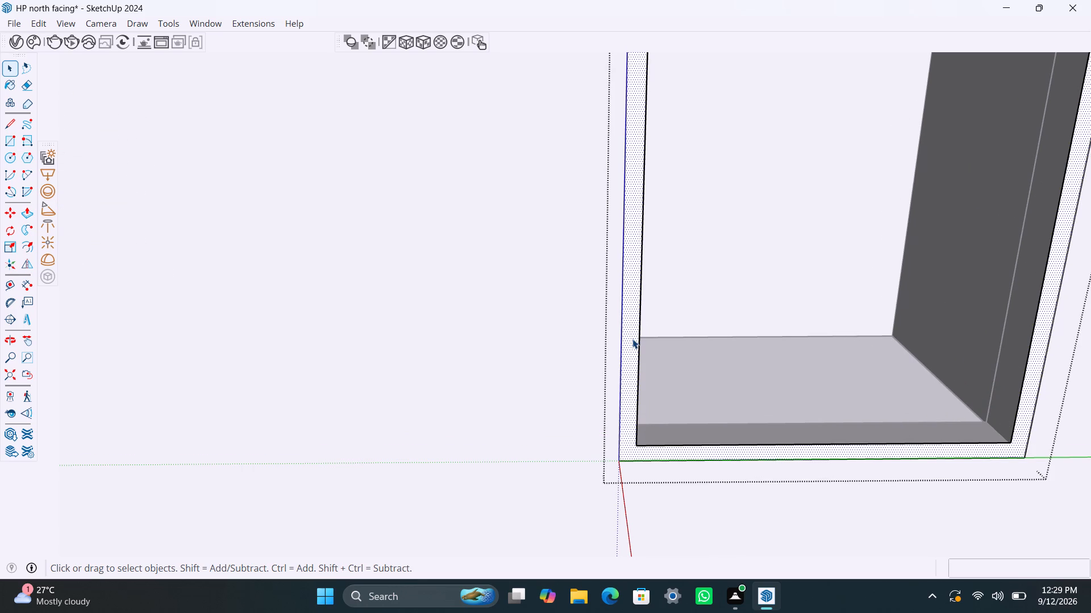
pyautogui.press('p')
pyautogui.click(634, 339)
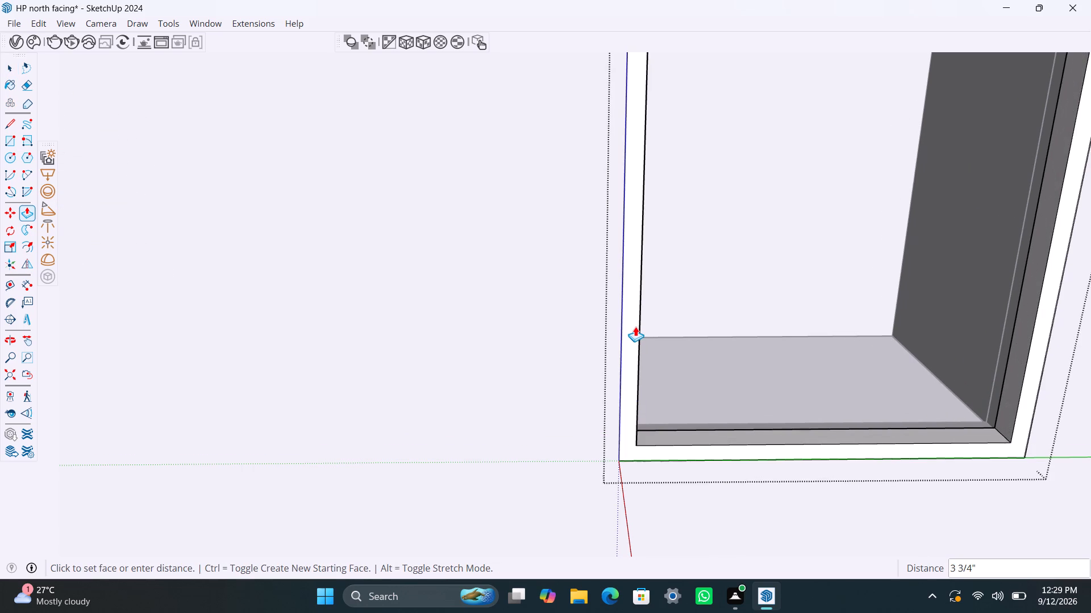
pyautogui.write('1.5"')
pyautogui.press('Return')
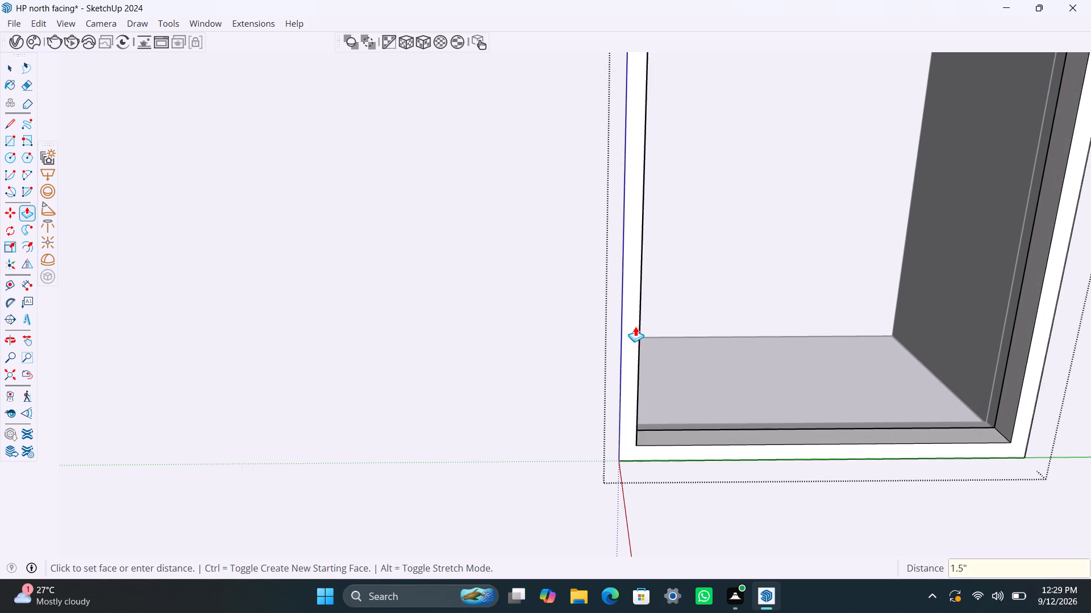
pyautogui.moveTo(632, 328); pyautogui.dragTo(625, 334)
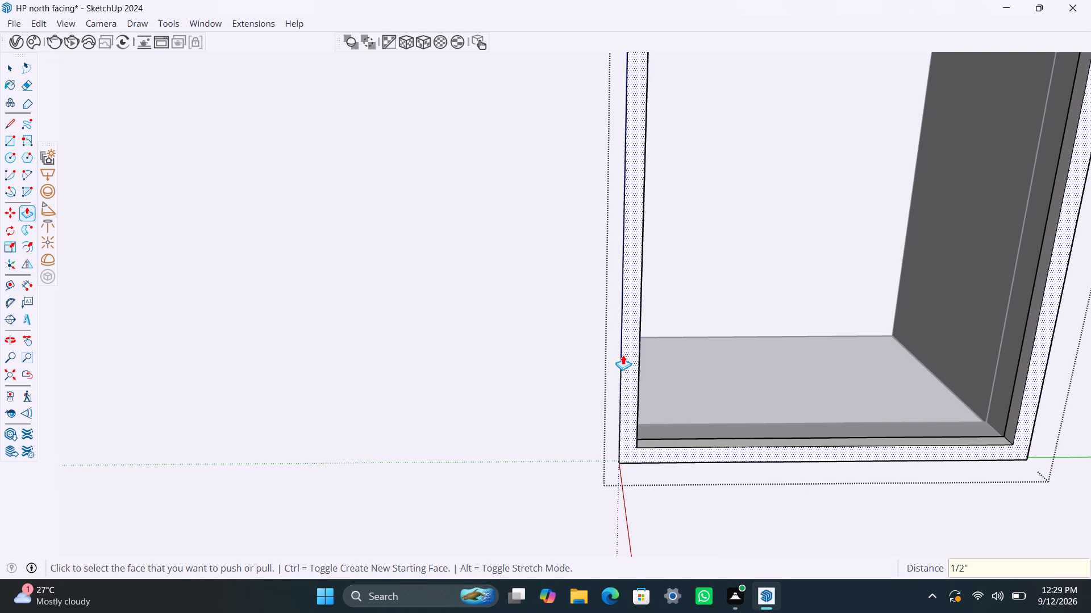
pyautogui.write('1.5"')
pyautogui.press('Return')
pyautogui.press('space')
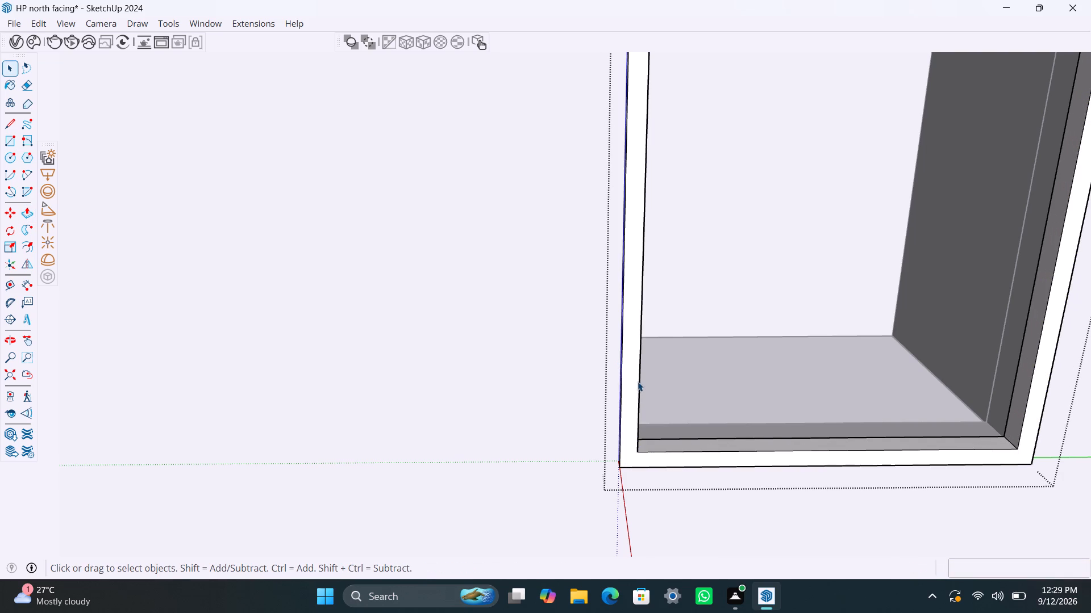
# Draw a rectangle from the frame's inner upper corner to its lower inner edge's midpoint, and delete the face filling the other half.
pyautogui.scroll(-5, 669, 337)
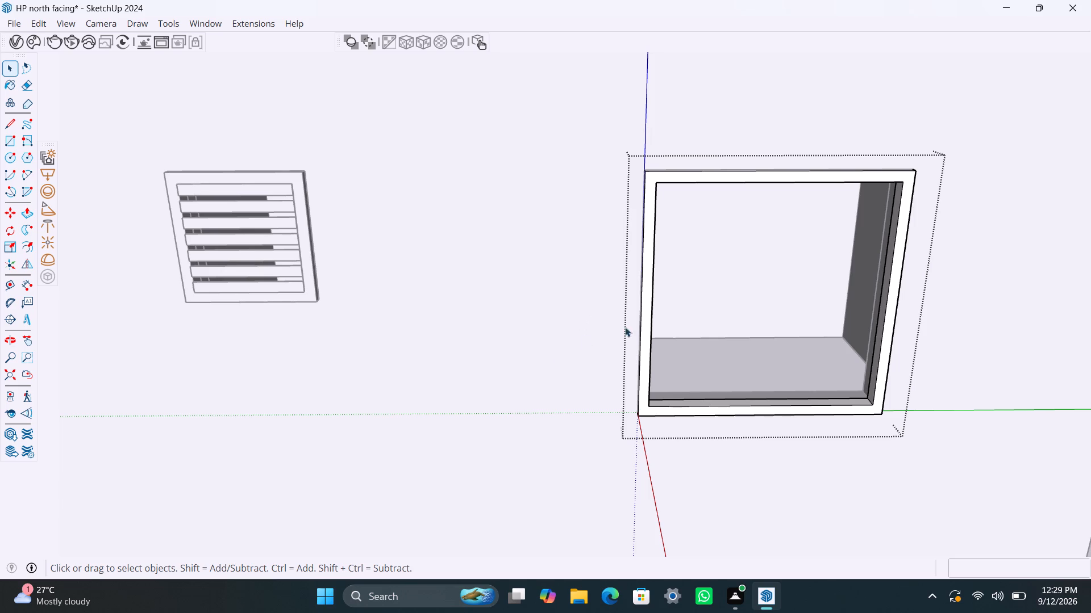
pyautogui.scroll(-1, 618, 292)
pyautogui.moveTo(578, 301); pyautogui.dragTo(547, 274, button='middle')
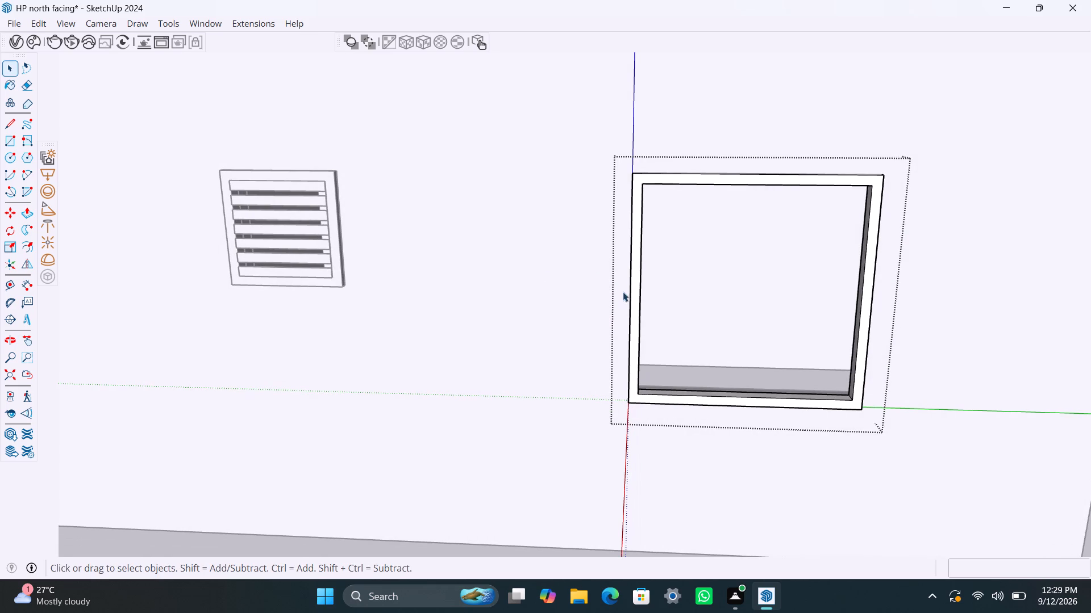
pyautogui.press('r')
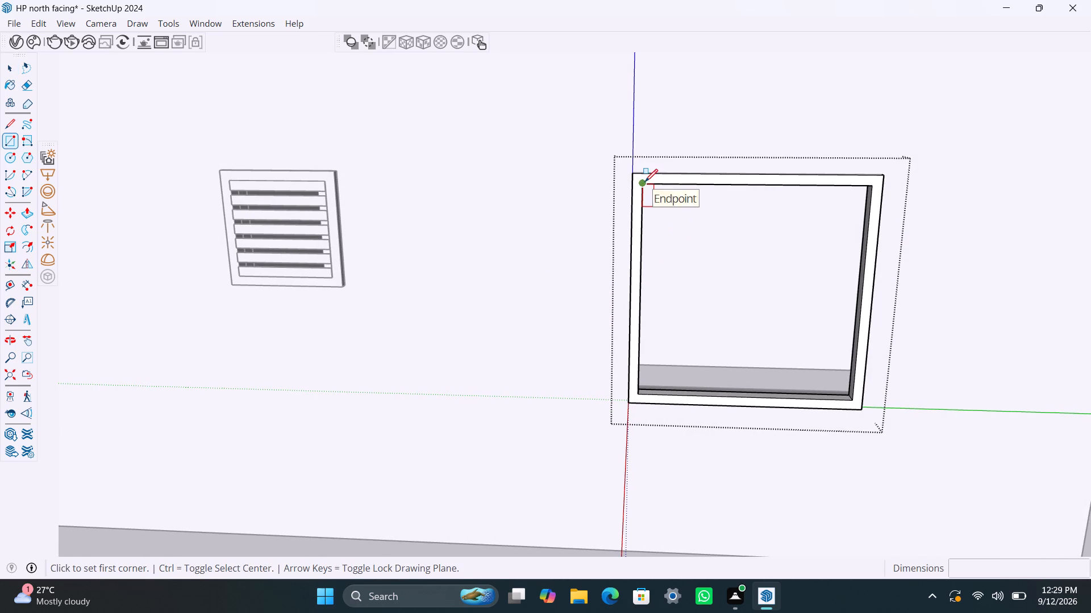
pyautogui.click(645, 182)
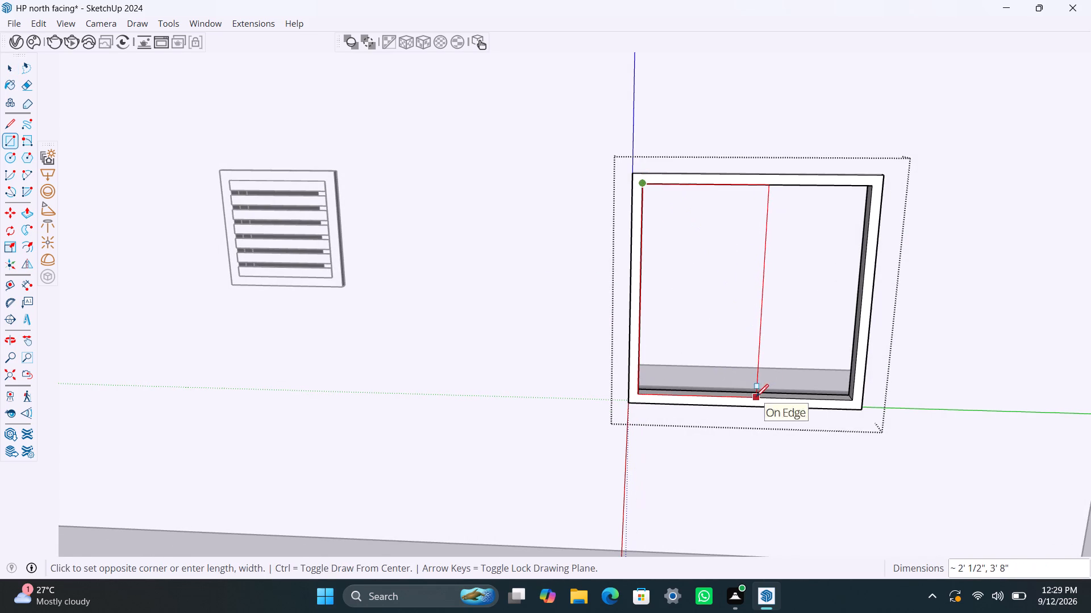
pyautogui.click(746, 396)
pyautogui.press('space')
pyautogui.click(782, 355)
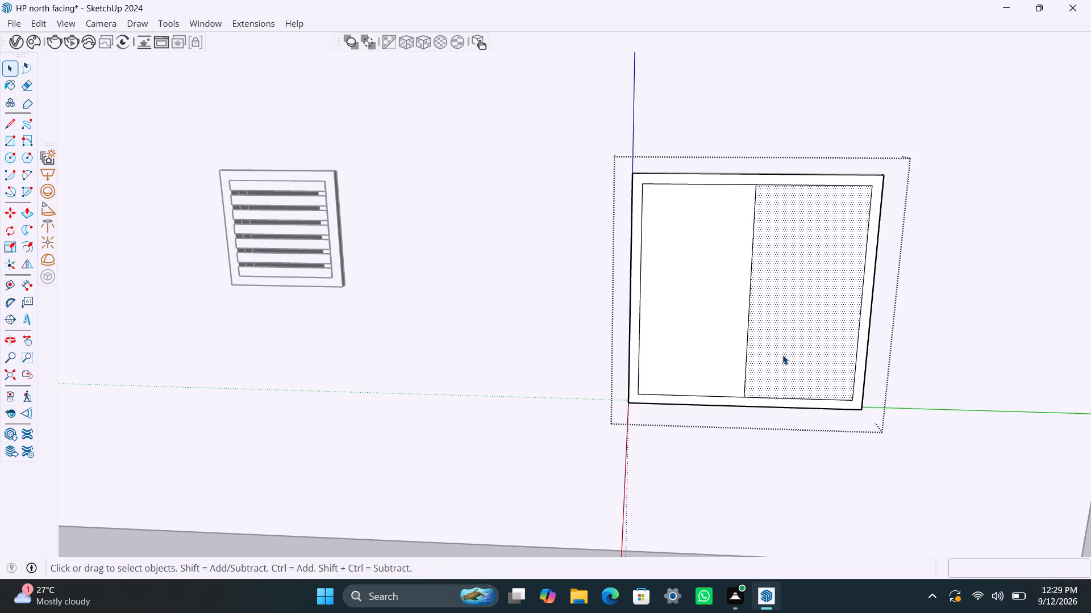
pyautogui.press('Delete')
# Make the half-width panel face its own group and extrude it 8 mm.
pyautogui.doubleClick(721, 338)
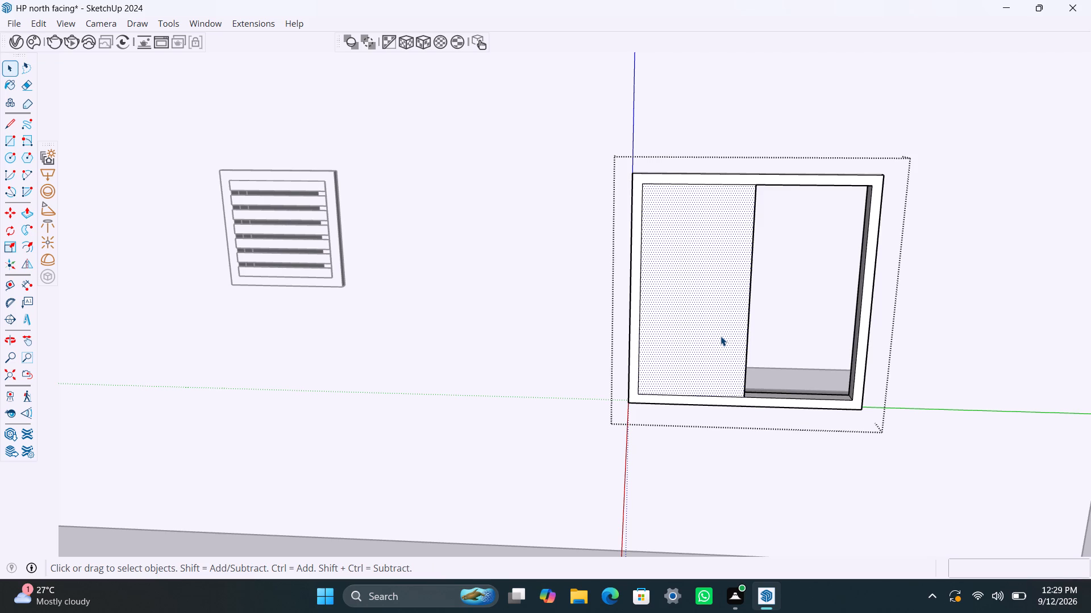
pyautogui.click(721, 336)
pyautogui.moveTo(721, 339); pyautogui.dragTo(720, 345, button='right')
pyautogui.click(800, 139)
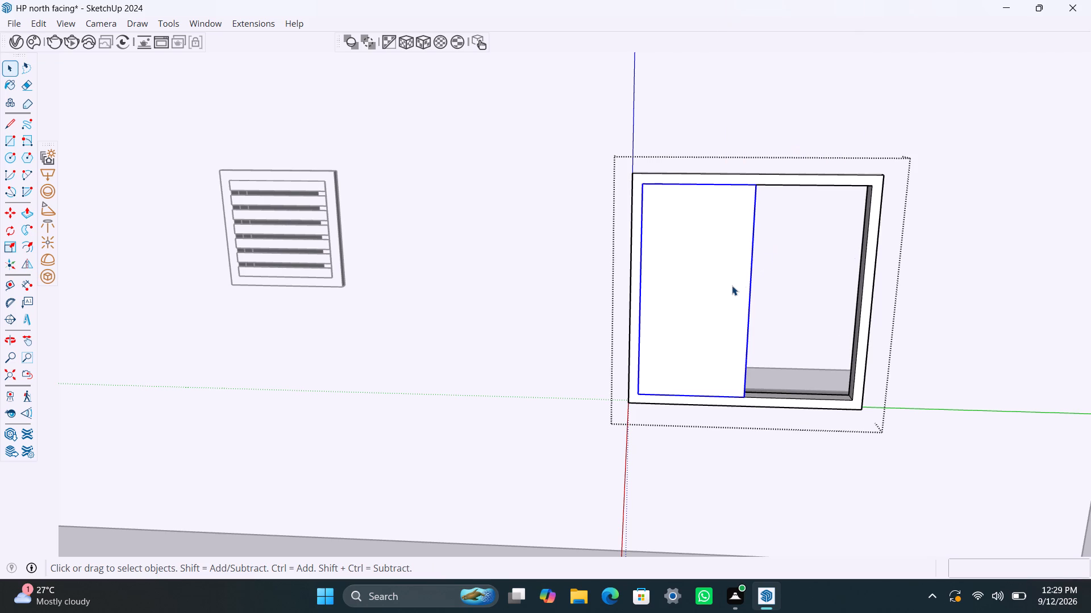
pyautogui.tripleClick(732, 285)
pyautogui.press('p')
pyautogui.click(732, 285)
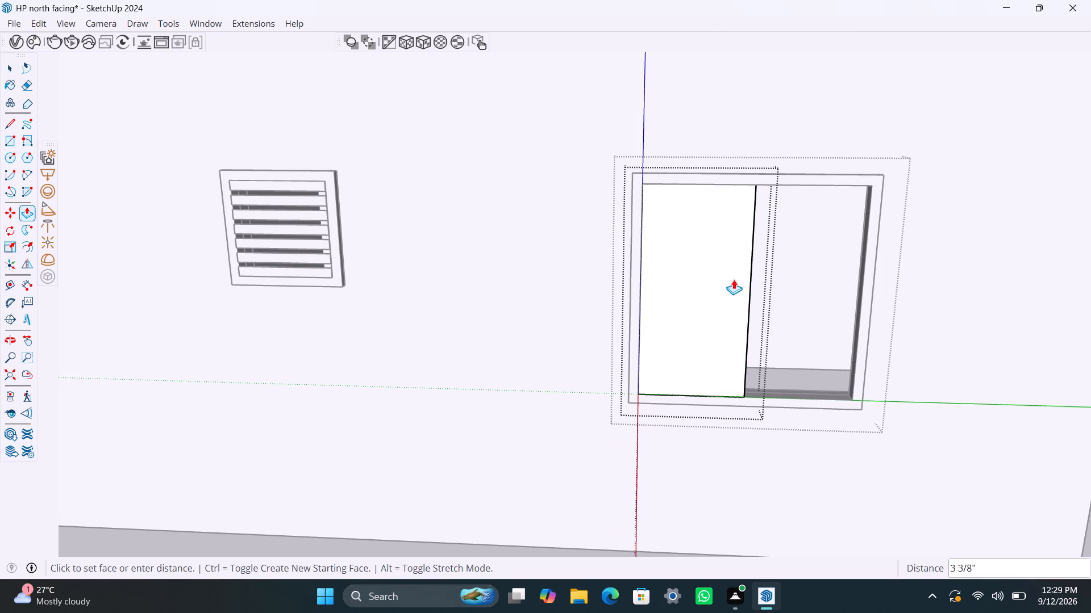
pyautogui.write('8mm')
pyautogui.press('Return')
pyautogui.press('space')
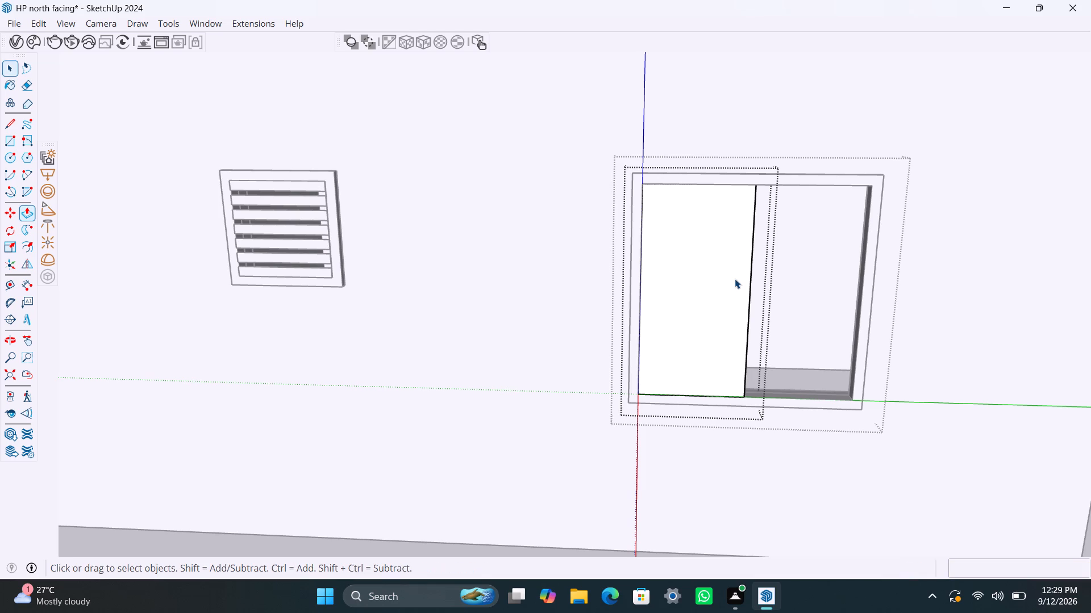
pyautogui.moveTo(766, 122); pyautogui.dragTo(768, 129)
pyautogui.press('space')
pyautogui.click(749, 124)
# Move the panel about 1 11/16" back into the depth of the window frame.
pyautogui.scroll(-5, 733, 320)
pyautogui.moveTo(723, 328); pyautogui.dragTo(593, 381, button='middle')
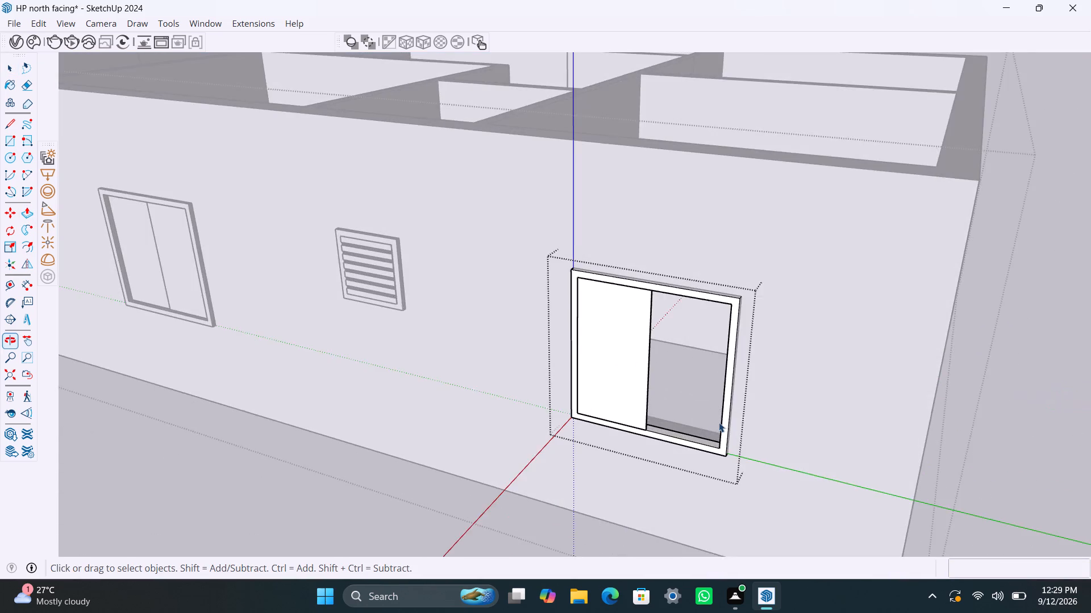
pyautogui.scroll(7, 645, 426)
pyautogui.click(624, 422)
pyautogui.scroll(3, 638, 431)
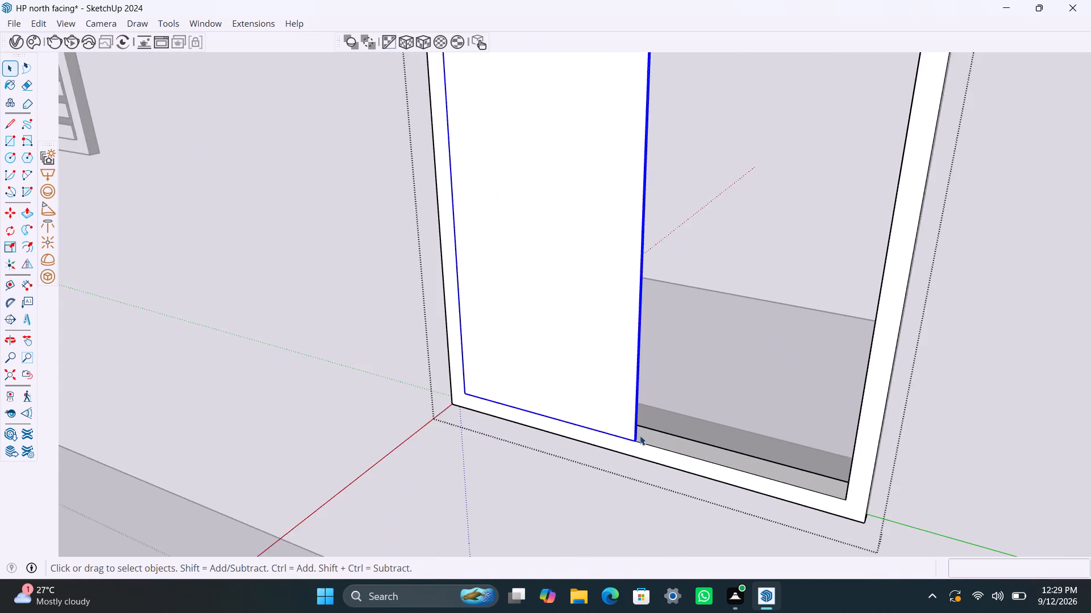
pyautogui.scroll(2, 640, 435)
pyautogui.press('m')
pyautogui.click(627, 436)
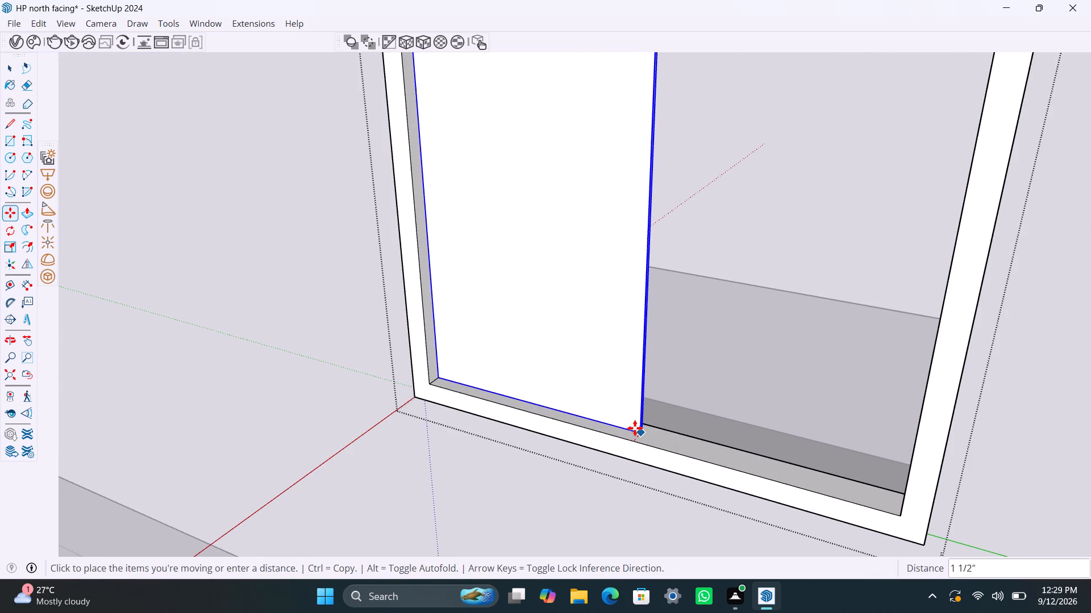
pyautogui.click(635, 427)
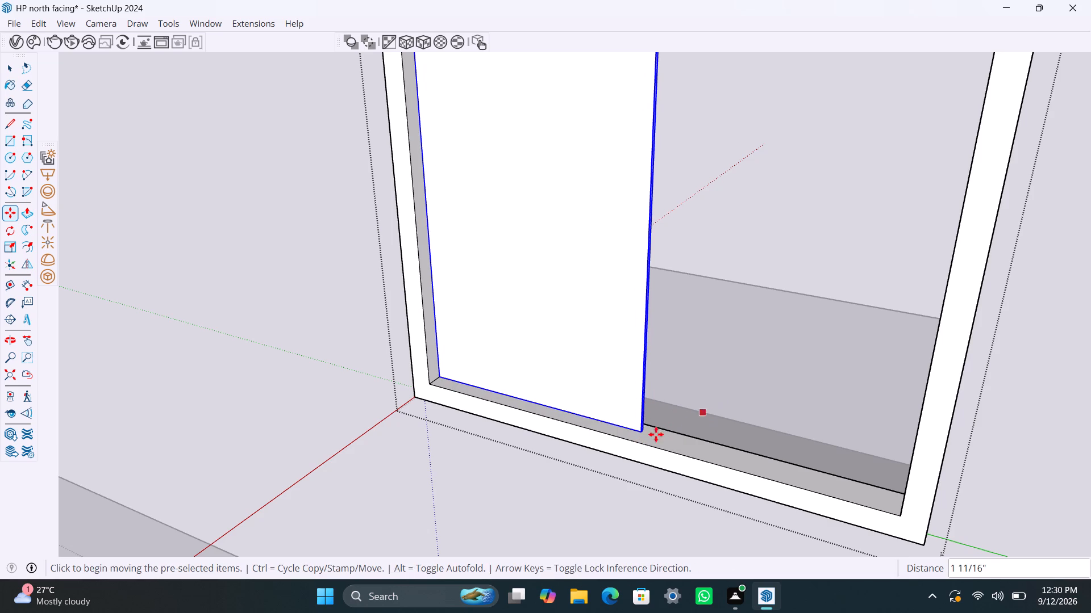
# Copy the panel about 1' 10" across to the frame's opposite lower inner corner to fill the open half.
pyautogui.press('m')
pyautogui.click(640, 424)
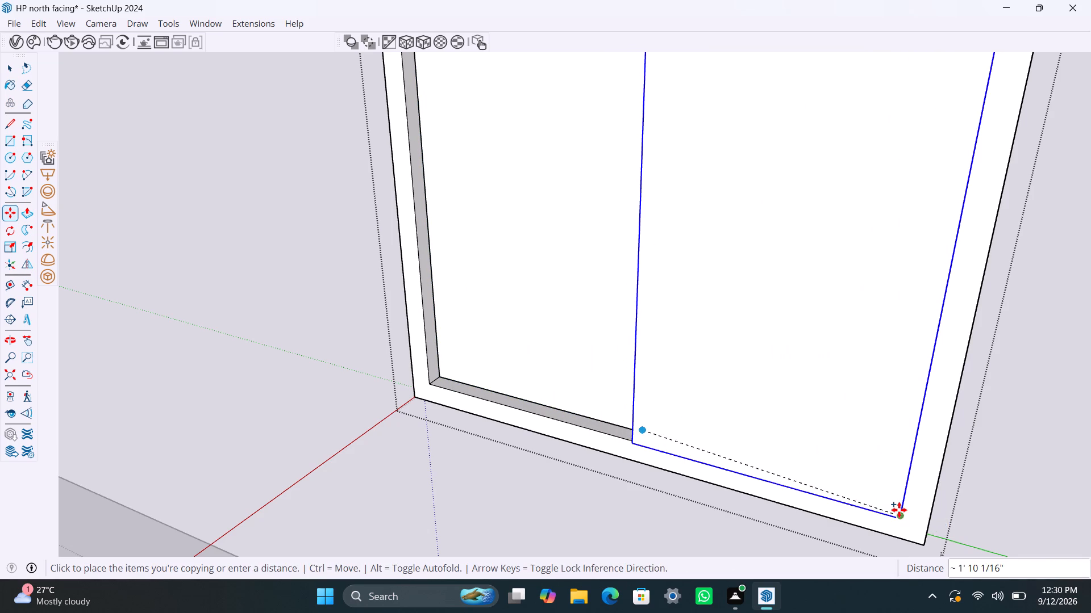
pyautogui.click(899, 510)
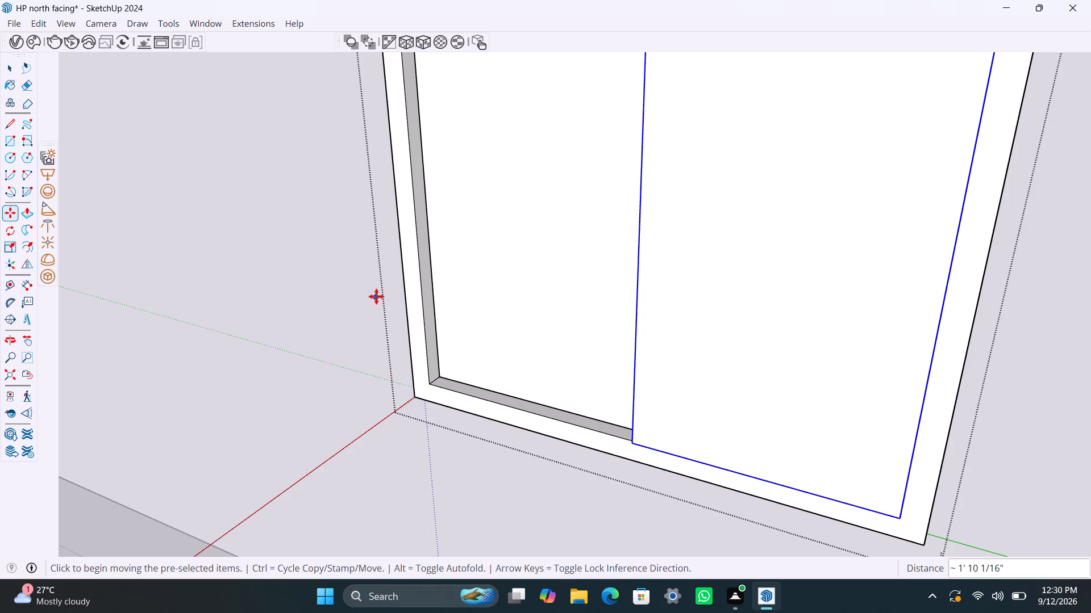
pyautogui.moveTo(434, 309); pyautogui.dragTo(476, 330)
pyautogui.press('Escape')
pyautogui.press('space')
# Move the copied panel about 1 11/16" back into the frame so its inner corner meets the first panel's.
pyautogui.scroll(-2, 552, 444)
pyautogui.moveTo(599, 447); pyautogui.dragTo(882, 462, button='middle')
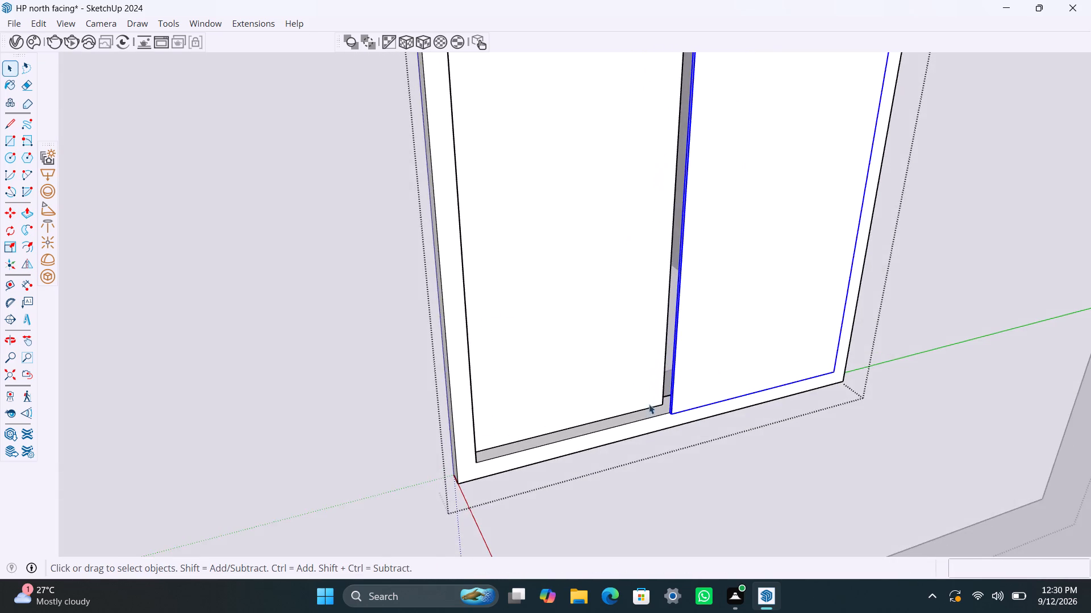
pyautogui.scroll(12, 672, 391)
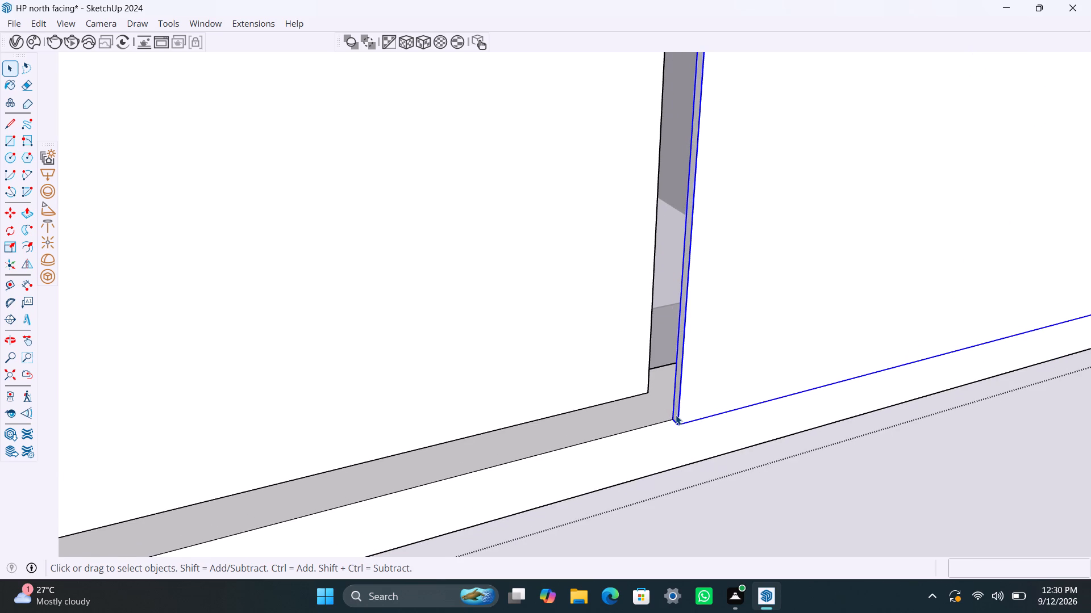
pyautogui.press('m')
pyautogui.click(670, 415)
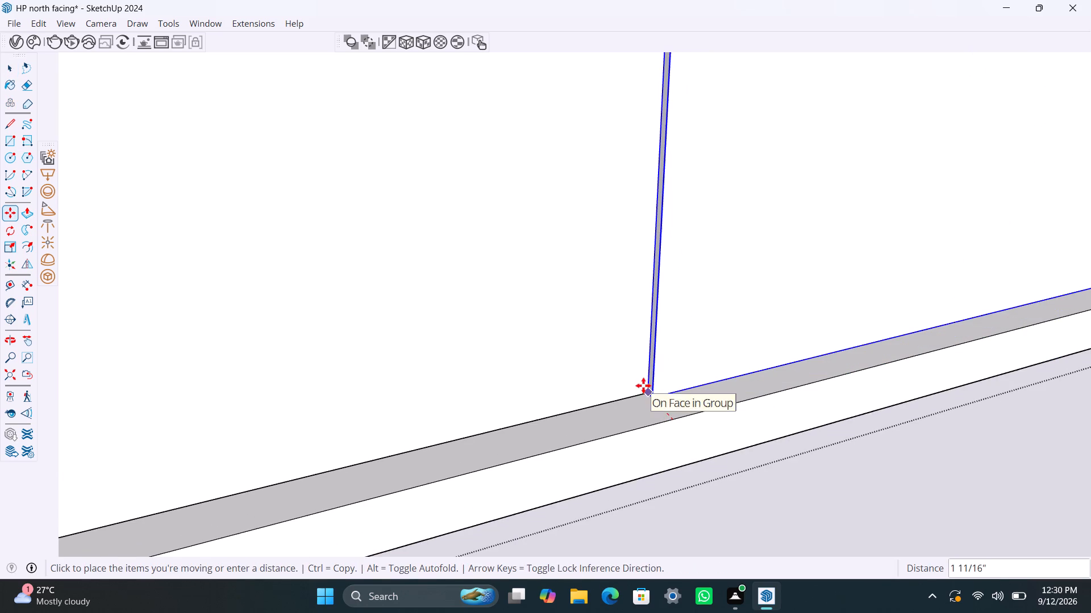
pyautogui.click(643, 385)
pyautogui.press('space')
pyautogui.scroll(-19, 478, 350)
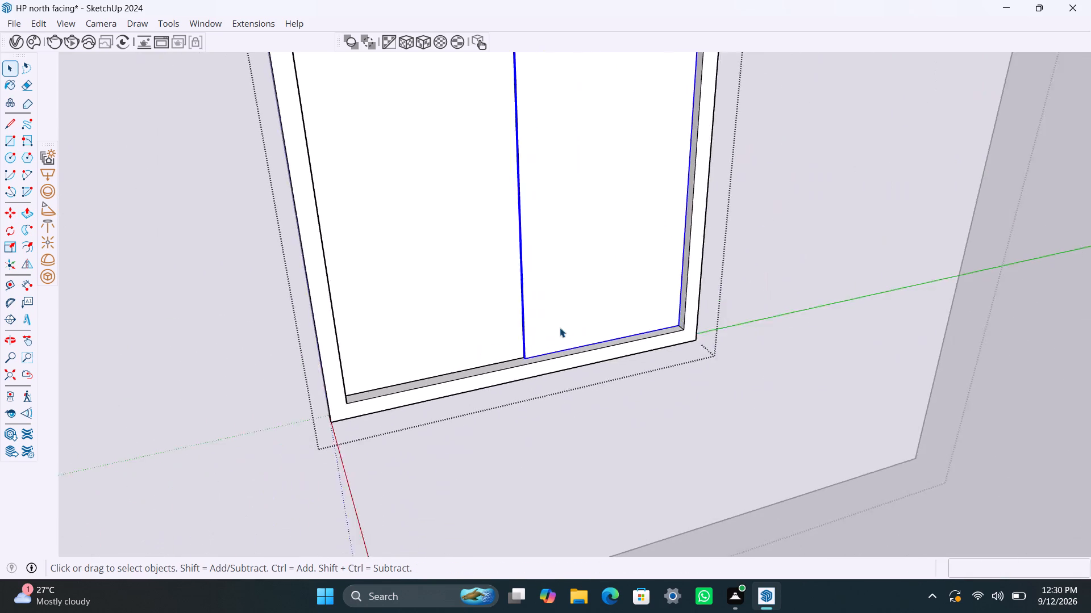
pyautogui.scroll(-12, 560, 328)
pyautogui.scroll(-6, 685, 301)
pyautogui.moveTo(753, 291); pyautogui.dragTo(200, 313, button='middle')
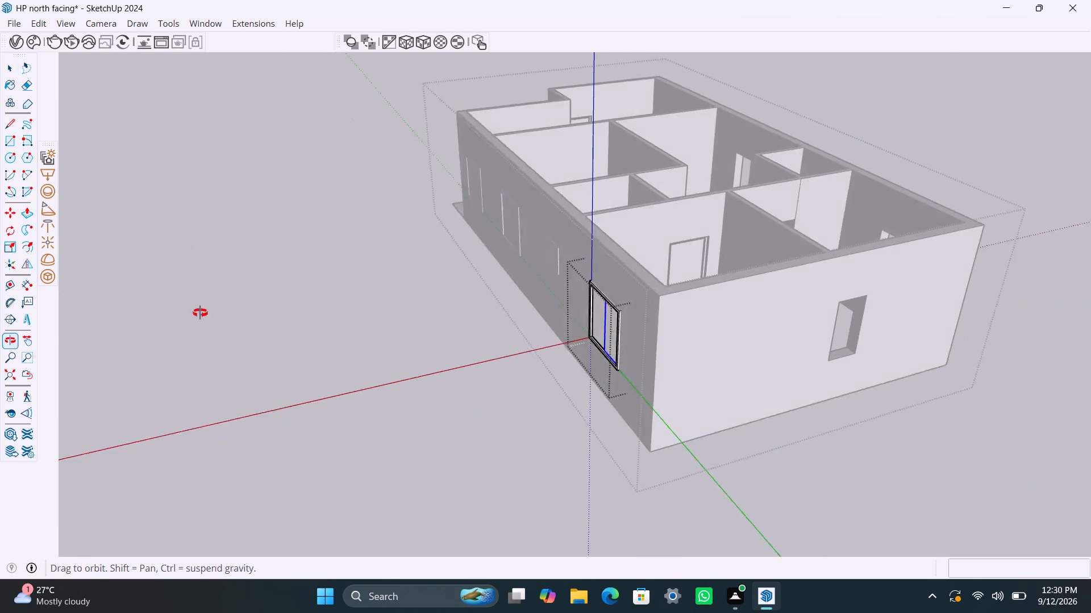
# Draw a rectangle across the corners of the window opening in the short end wall and make it a group.
pyautogui.moveTo(200, 313); pyautogui.dragTo(203, 313, button='middle')
pyautogui.scroll(-3, 776, 415)
pyautogui.moveTo(709, 391); pyautogui.dragTo(551, 328, button='middle')
pyautogui.press('space')
pyautogui.moveTo(910, 347); pyautogui.dragTo(905, 347)
pyautogui.scroll(2, 638, 319)
pyautogui.moveTo(668, 344); pyautogui.dragTo(690, 335, button='middle')
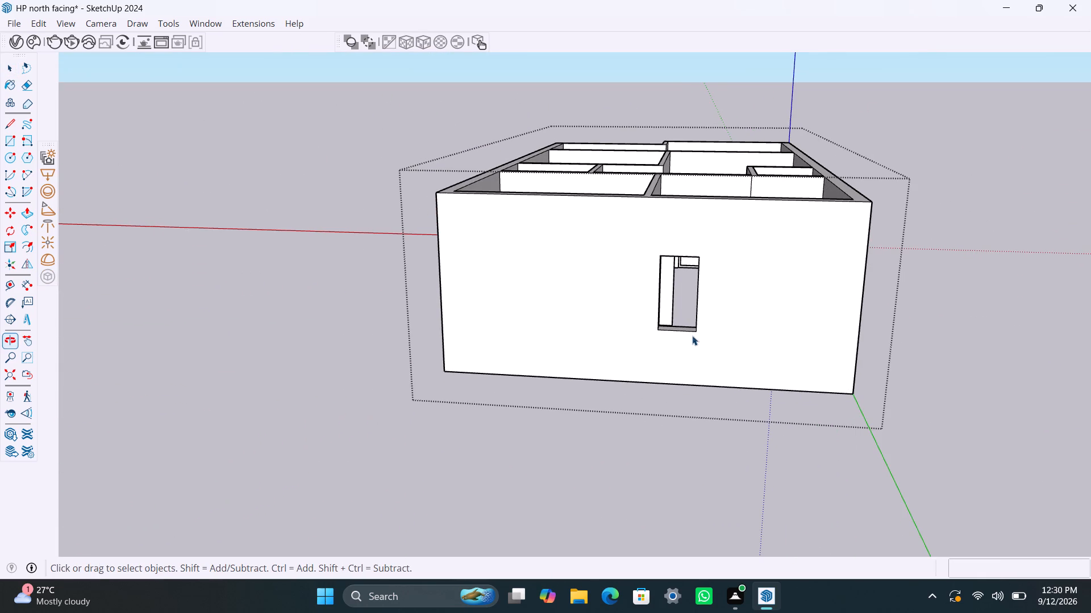
pyautogui.press('r')
pyautogui.moveTo(663, 259); pyautogui.dragTo(669, 264)
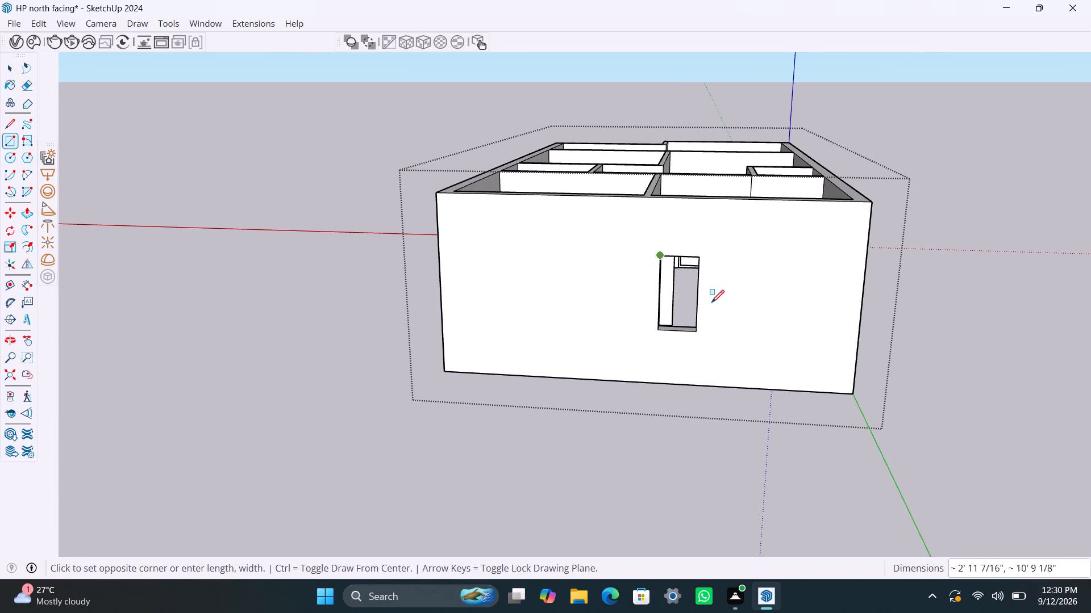
pyautogui.click(696, 330)
pyautogui.press('space')
pyautogui.doubleClick(683, 300)
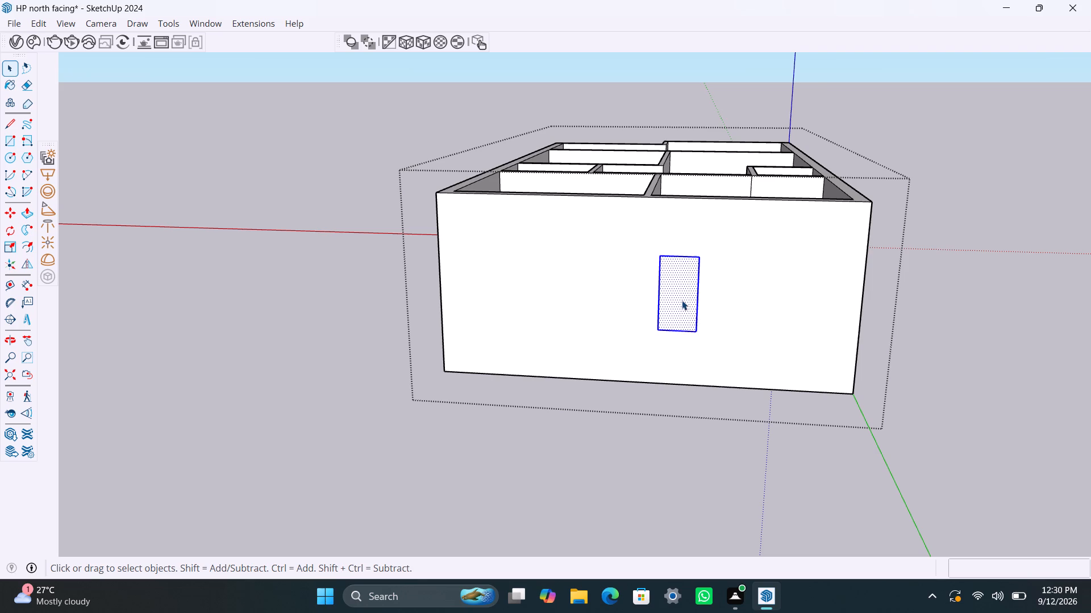
pyautogui.rightClick(681, 300)
pyautogui.click(724, 140)
# Inside the new group, offset the rectangle's outline 2" inward and delete the inner face to leave a window frame.
pyautogui.tripleClick(668, 280)
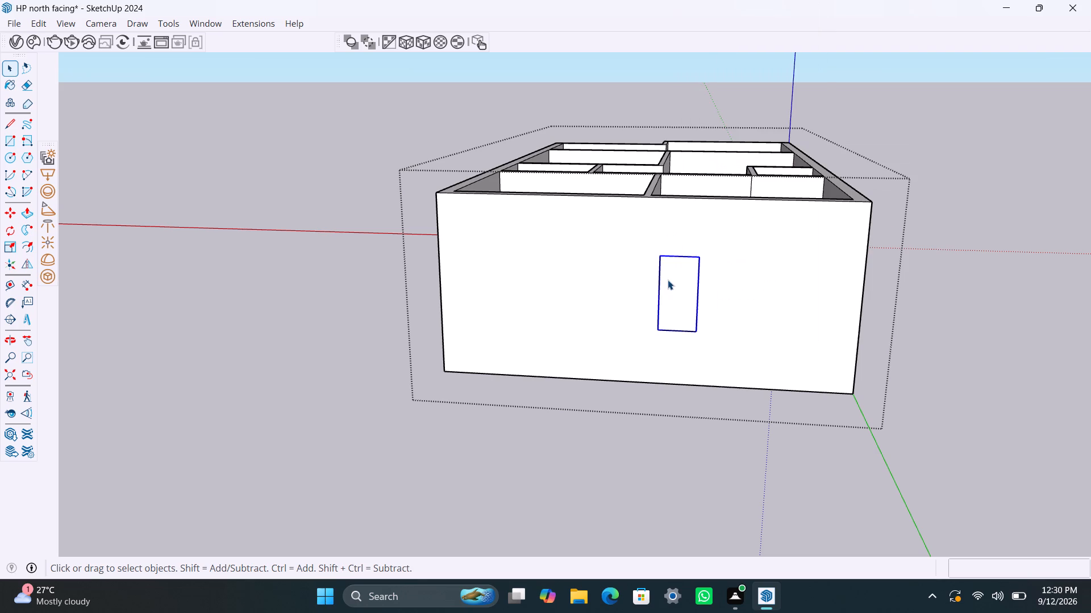
pyautogui.press('f')
pyautogui.click(674, 272)
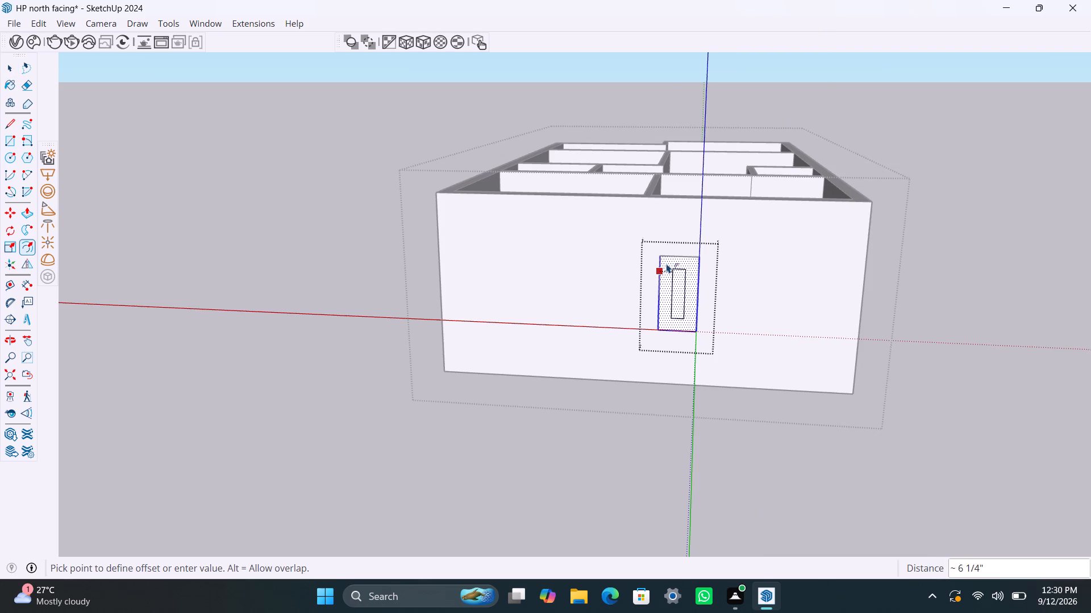
pyautogui.write('2"')
pyautogui.press('Return')
pyautogui.press('space')
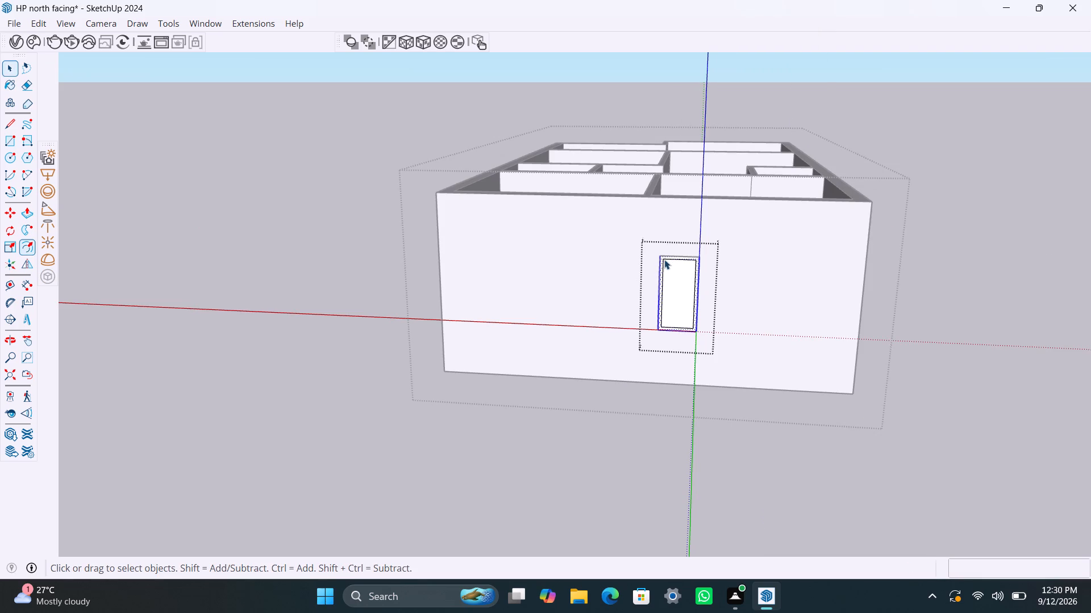
pyautogui.click(672, 289)
pyautogui.press('Delete')
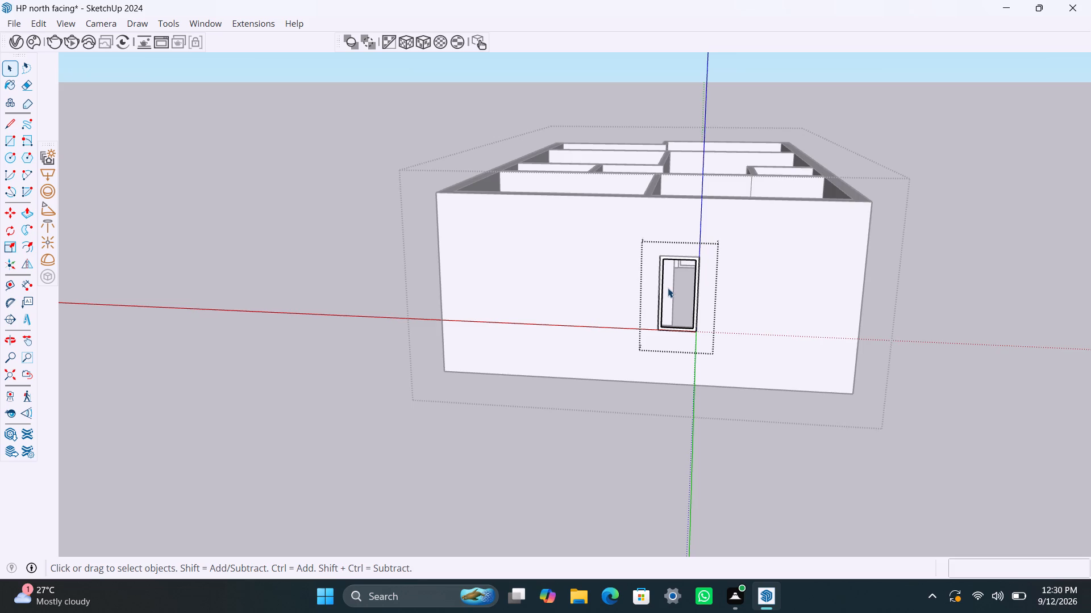
# Extrude the window frame face 1.5" back into the opening and another 1.5" outward from the wall.
pyautogui.scroll(9, 668, 291)
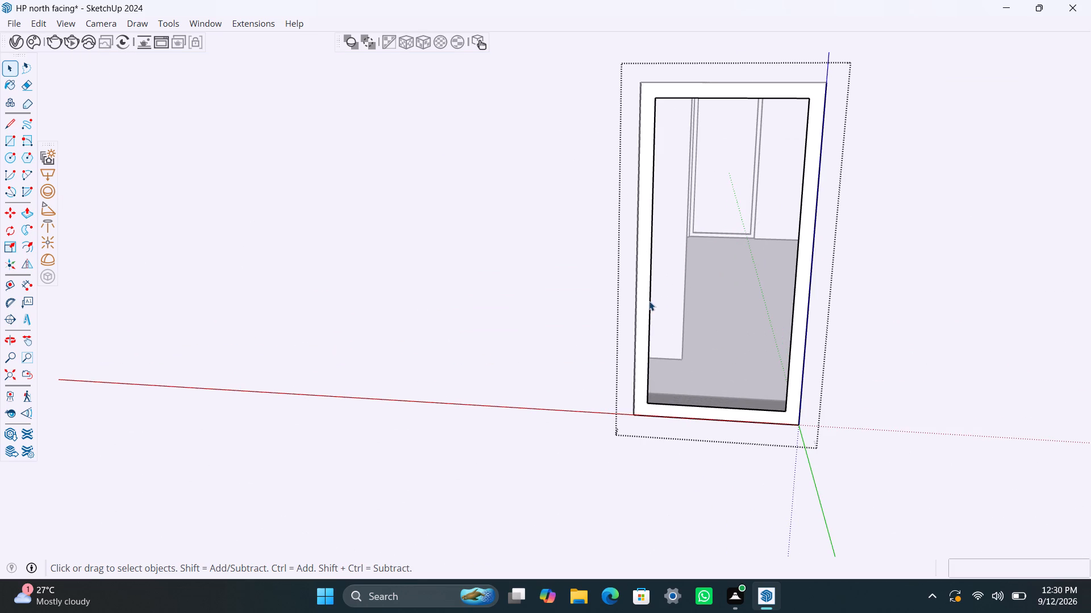
pyautogui.click(649, 301)
pyautogui.click(644, 308)
pyautogui.press('p')
pyautogui.click(644, 308)
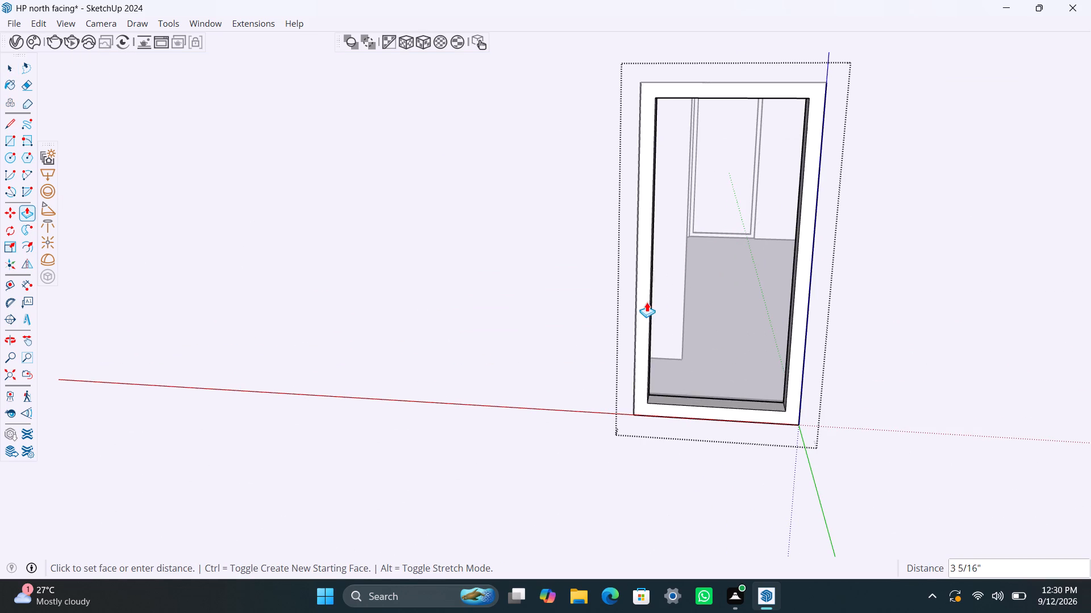
pyautogui.press('1')
pyautogui.press('.')
pyautogui.write('5"')
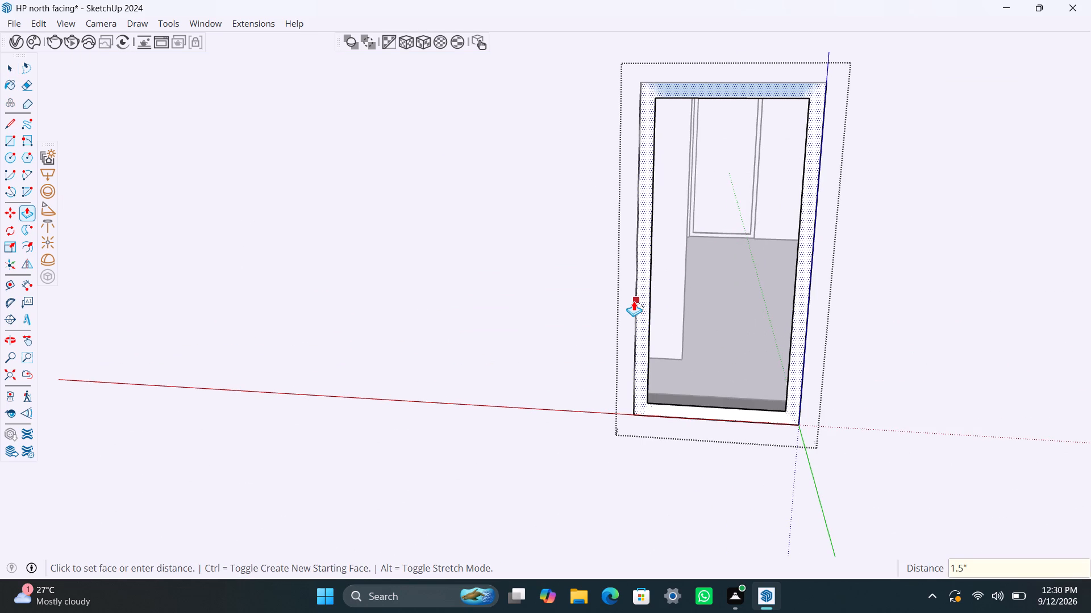
pyautogui.press('Return')
pyautogui.click(639, 302)
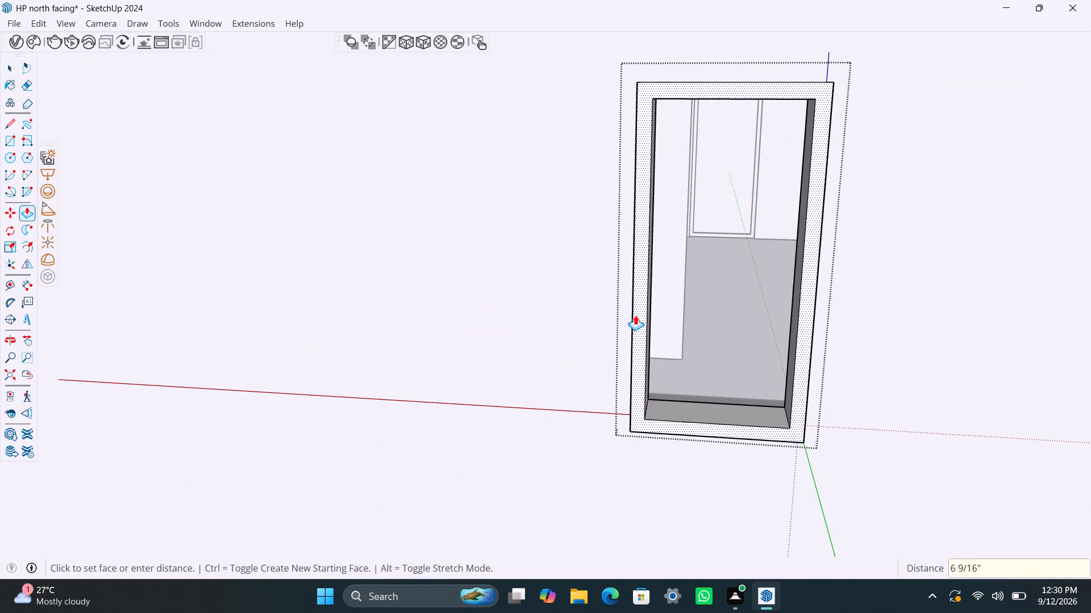
pyautogui.write('1.5')
pyautogui.hotkey('shift', '"')
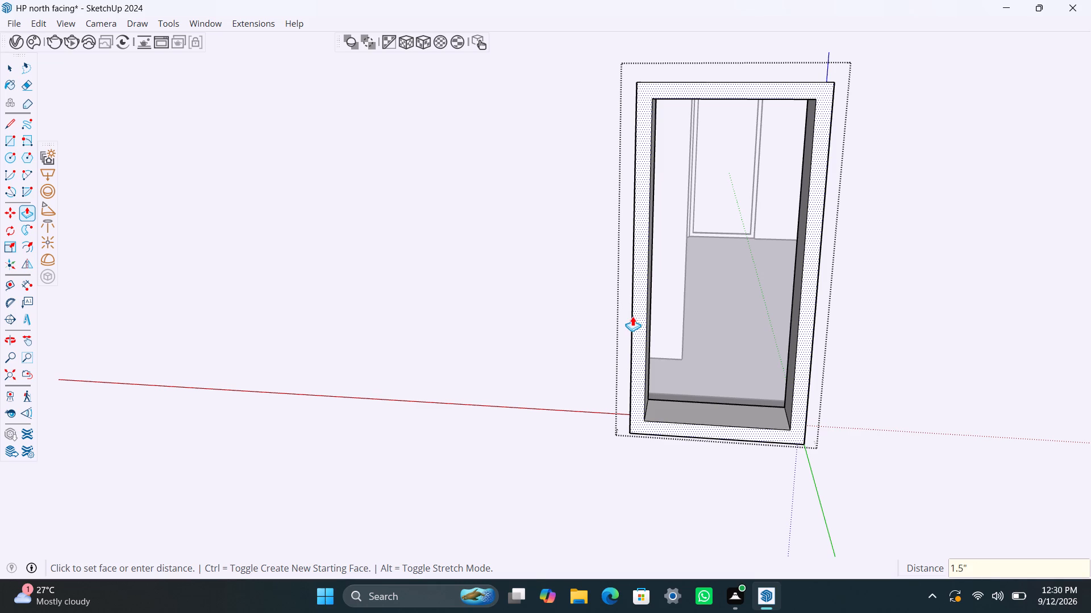
pyautogui.press('Return')
# Draw a rectangle about 1' 8" wide filling the frame's inner opening and make it its own group.
pyautogui.press('r')
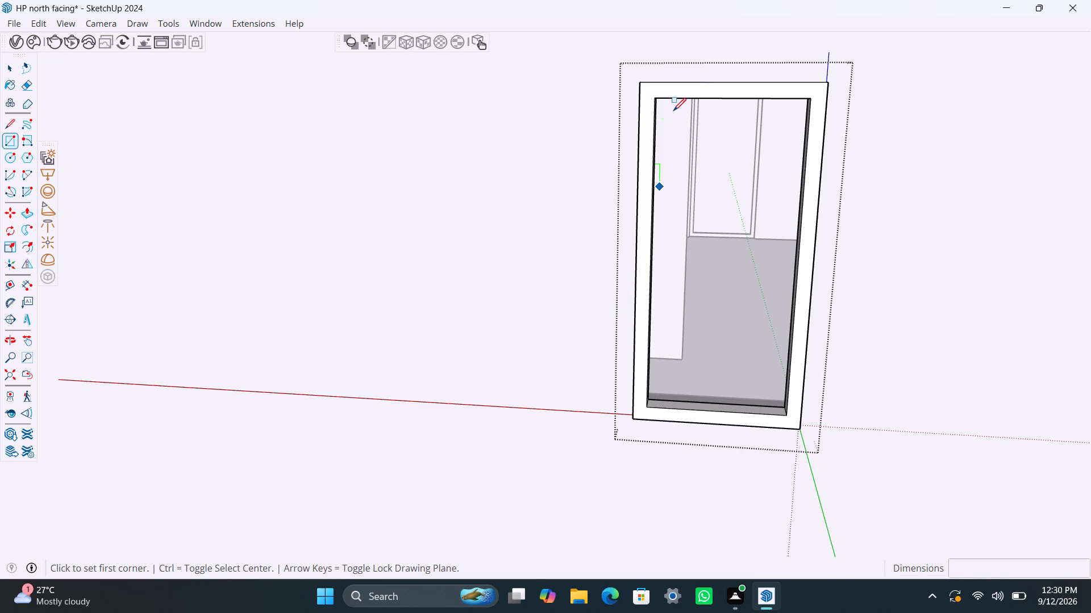
pyautogui.moveTo(657, 95); pyautogui.dragTo(657, 107)
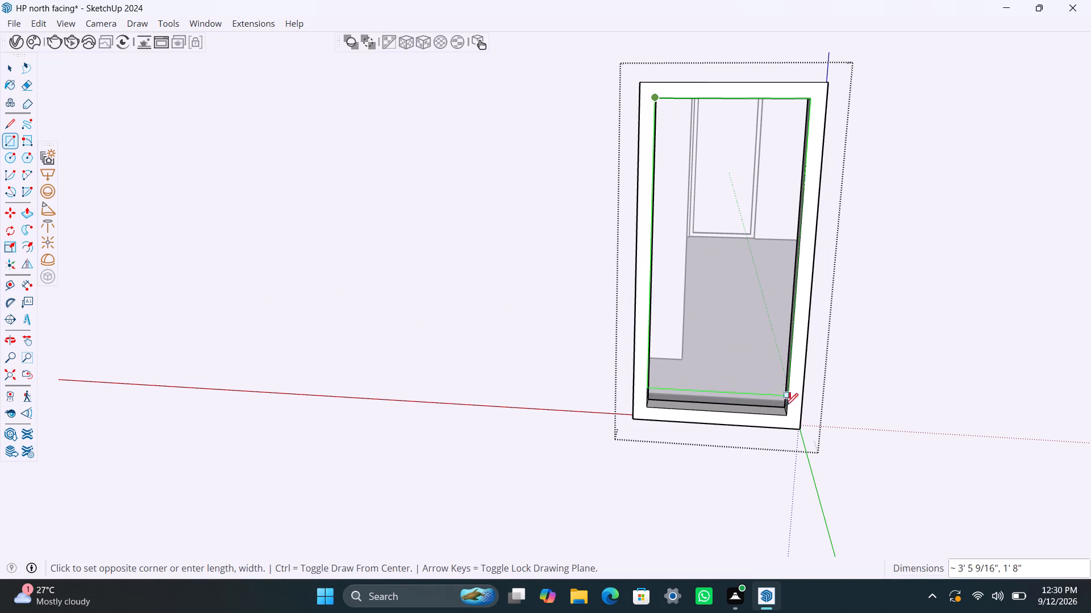
pyautogui.click(784, 411)
pyautogui.press('space')
pyautogui.doubleClick(761, 330)
pyautogui.rightClick(761, 330)
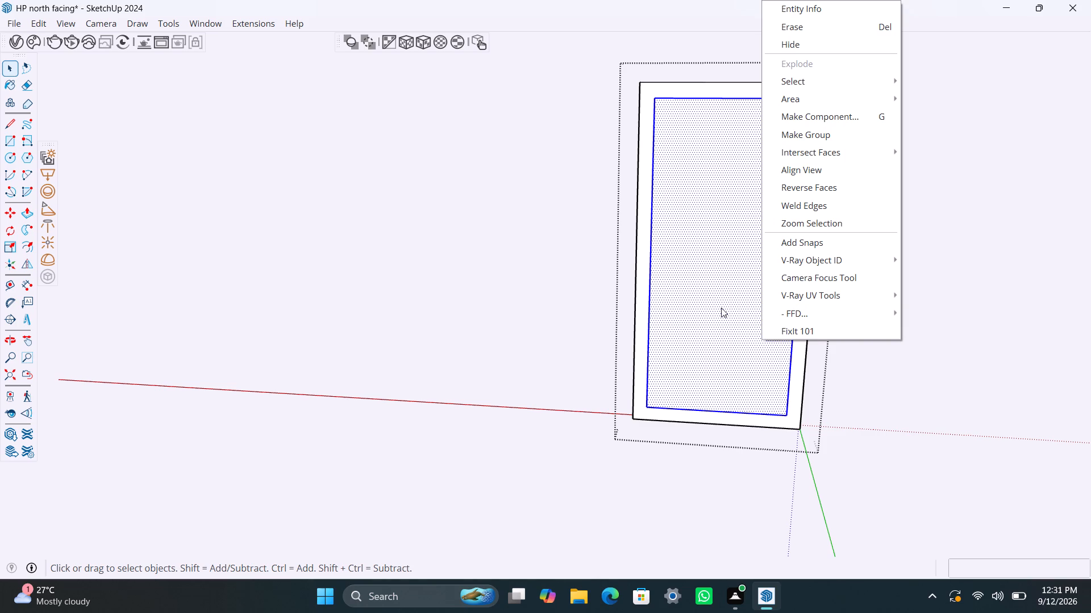
pyautogui.click(818, 137)
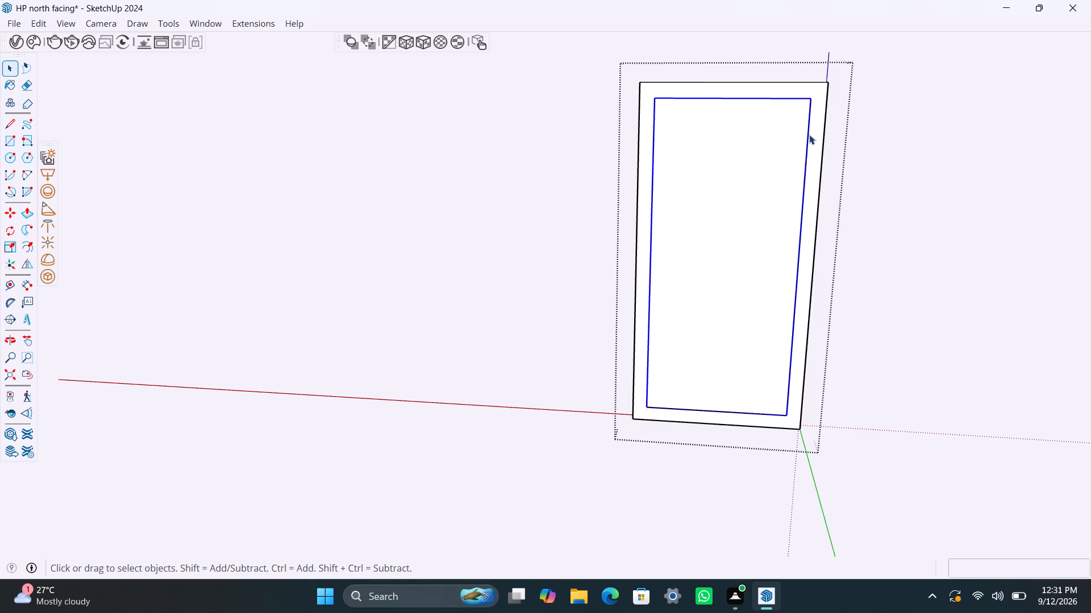
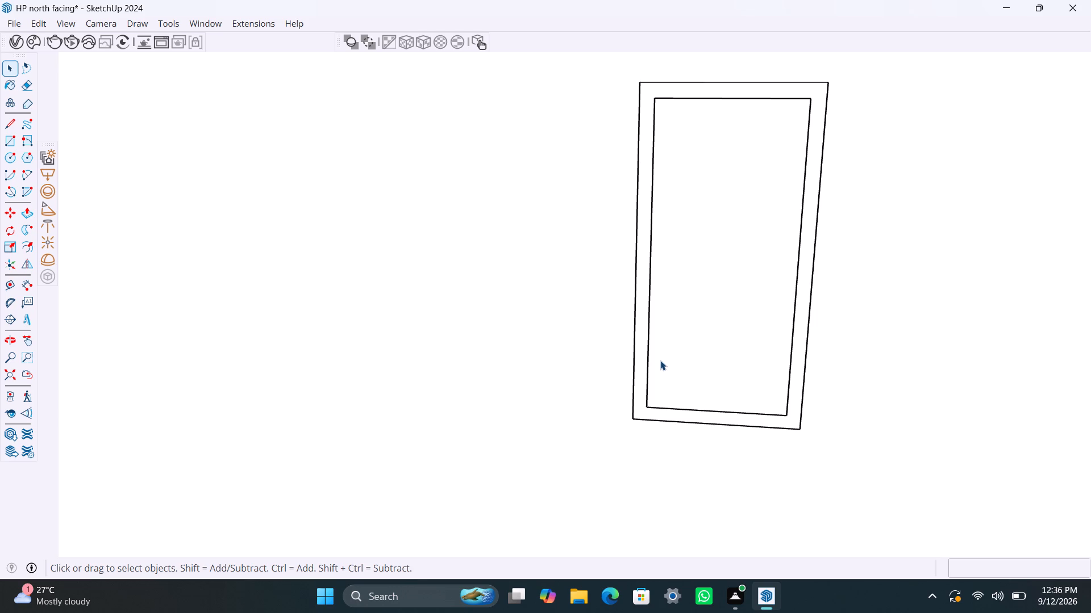
# Inside the end-wall window frame group, delete the pane group that fills the frame's inner opening.
pyautogui.scroll(-5, 740, 318)
pyautogui.click(728, 315)
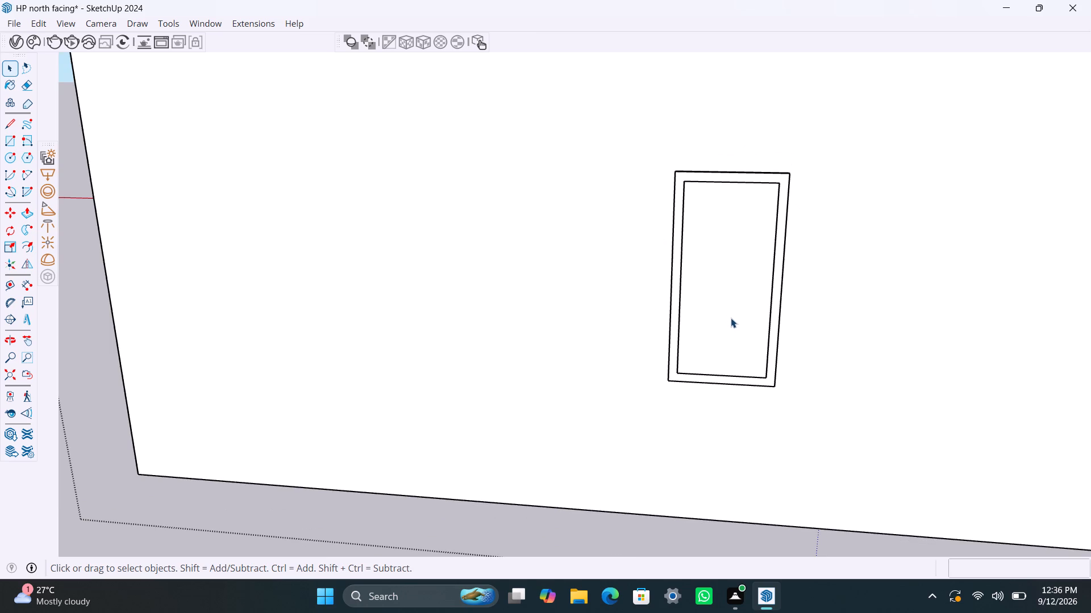
pyautogui.doubleClick(731, 319)
pyautogui.click(734, 320)
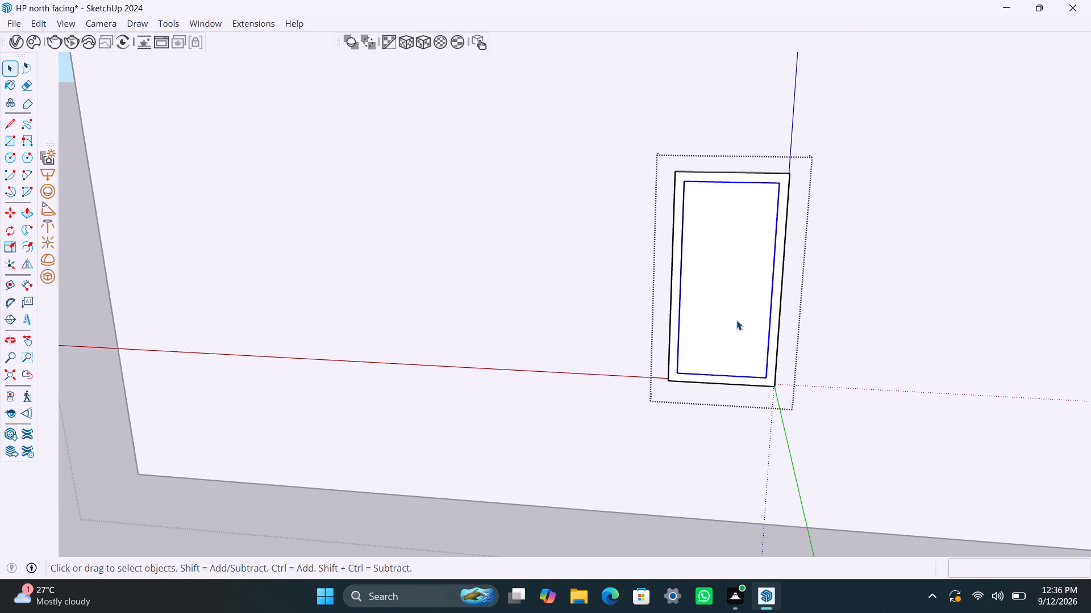
pyautogui.press('Delete')
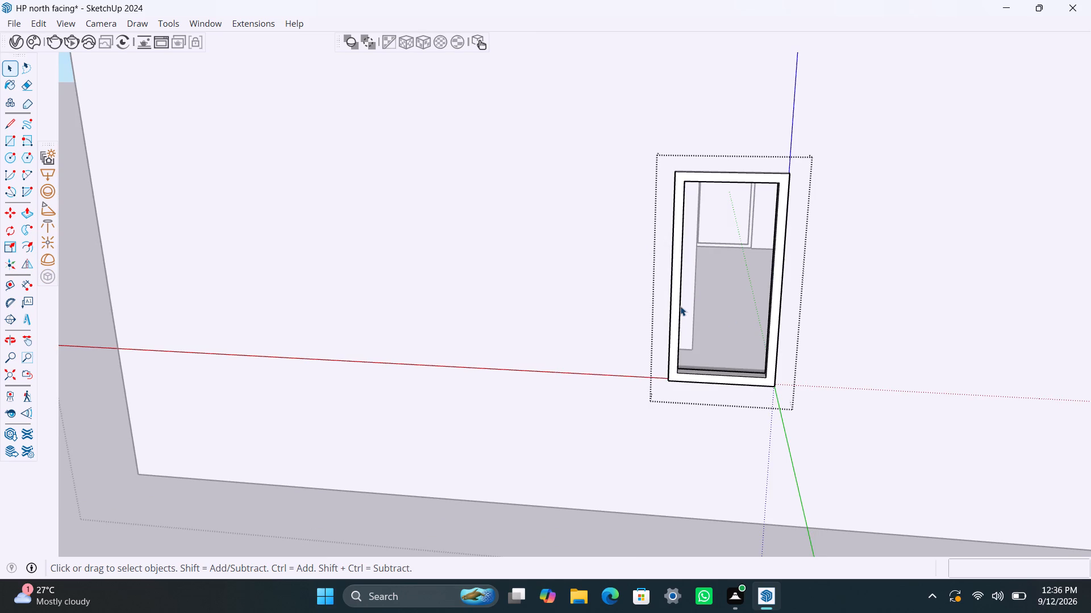
# Draw a new rectangle across the corners of the frame's inner opening and make it a group.
pyautogui.press('r')
pyautogui.moveTo(688, 181); pyautogui.dragTo(690, 194)
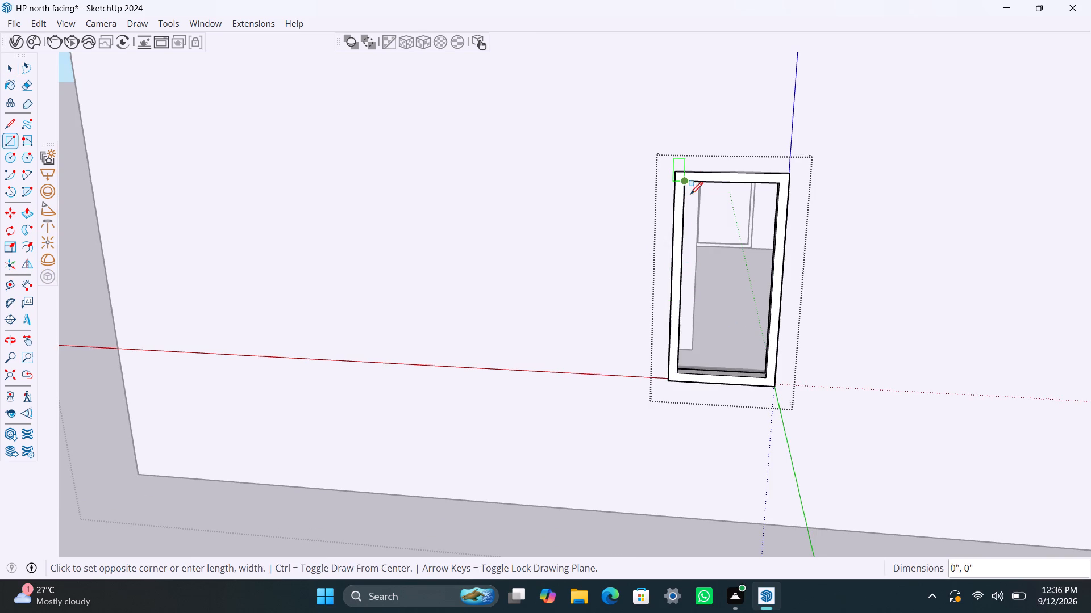
pyautogui.moveTo(690, 194); pyautogui.dragTo(688, 188)
pyautogui.click(770, 373)
pyautogui.press('space')
pyautogui.doubleClick(755, 341)
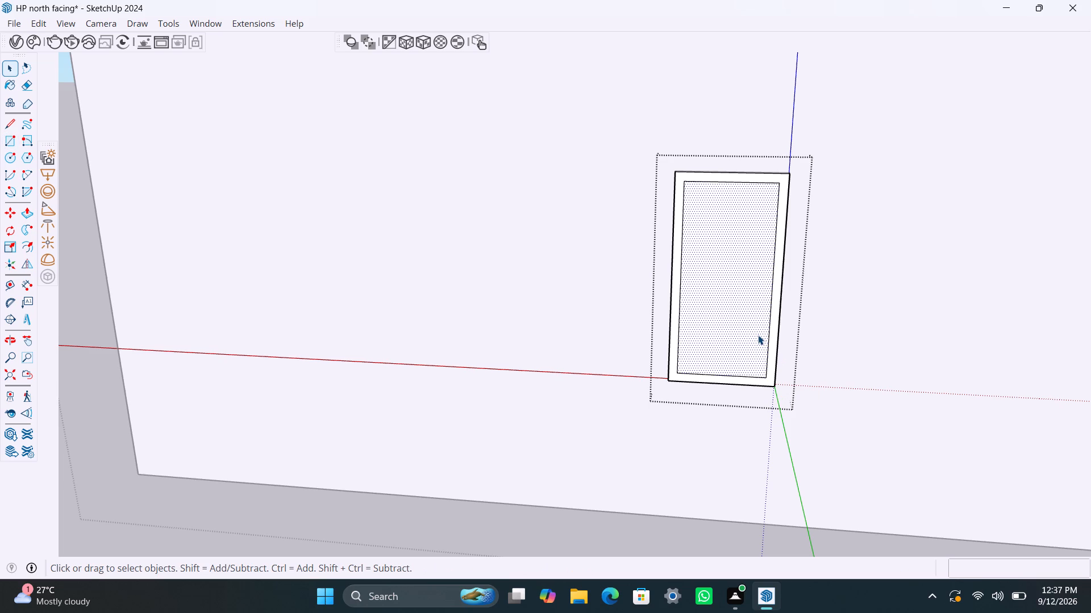
pyautogui.doubleClick(758, 335)
pyautogui.rightClick(760, 335)
pyautogui.click(828, 135)
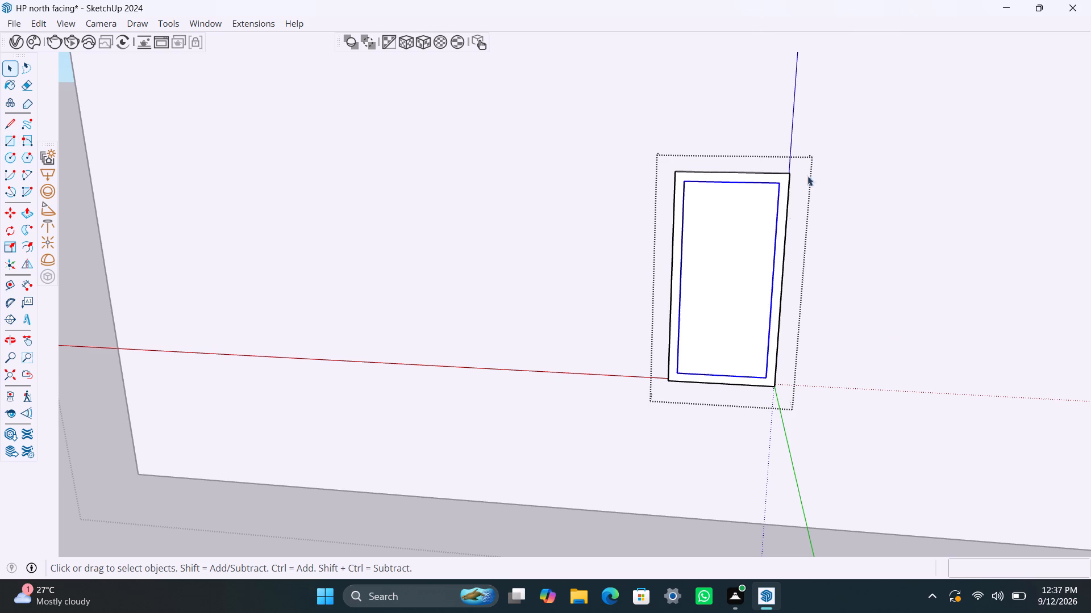
# Extrude the new pane's face by 8mm and leave the pane and frame groups.
pyautogui.tripleClick(746, 253)
pyautogui.press('p')
pyautogui.click(746, 253)
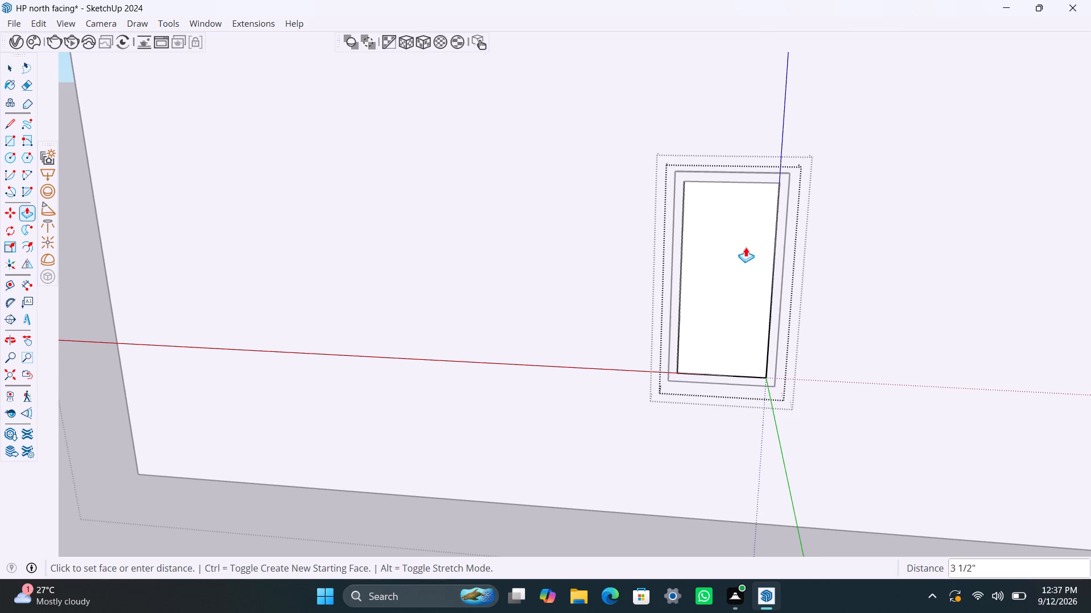
pyautogui.write('8mm')
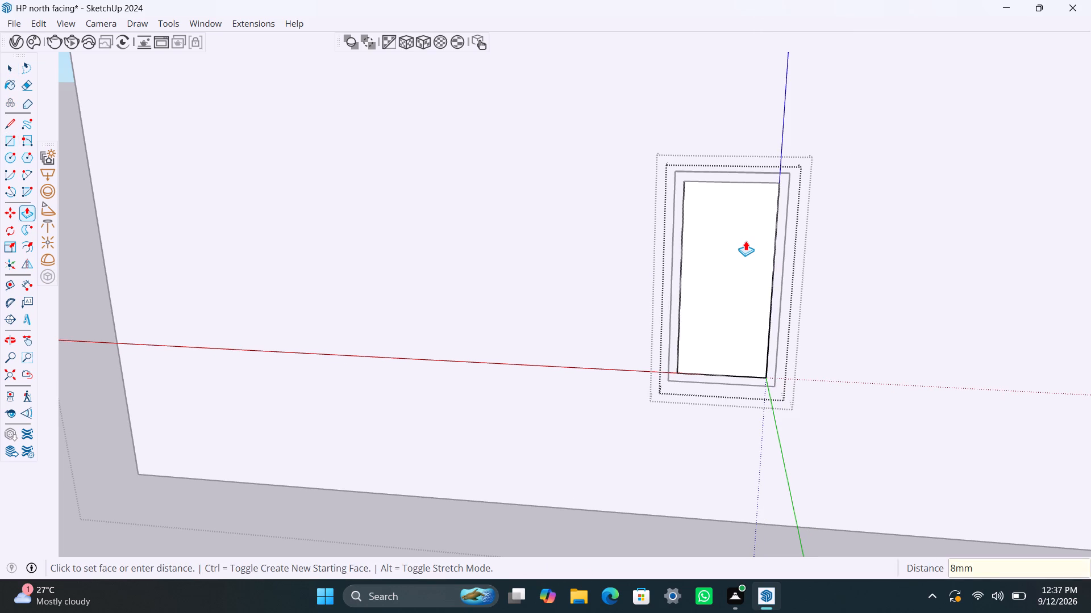
pyautogui.press('Return')
pyautogui.press('space')
pyautogui.click(845, 176)
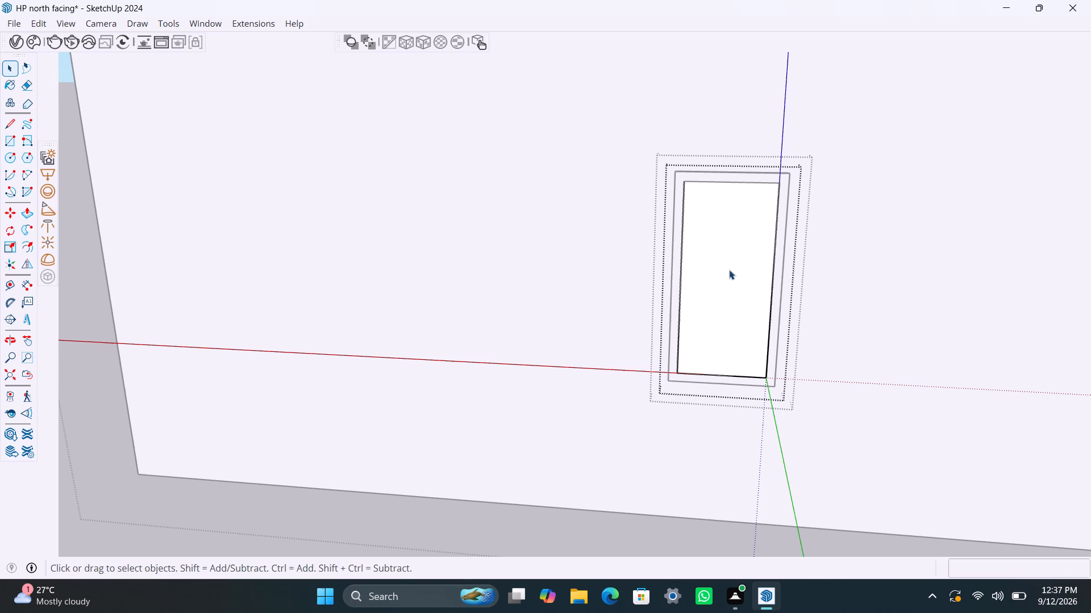
pyautogui.press('space')
pyautogui.doubleClick(633, 216)
pyautogui.click(634, 213)
# Draw a 4' by 4' rectangle across the long side wall's window opening farthest from the origin and make it a group.
pyautogui.scroll(-12, 697, 259)
pyautogui.scroll(-4, 761, 308)
pyautogui.moveTo(805, 293); pyautogui.dragTo(373, 338, button='middle')
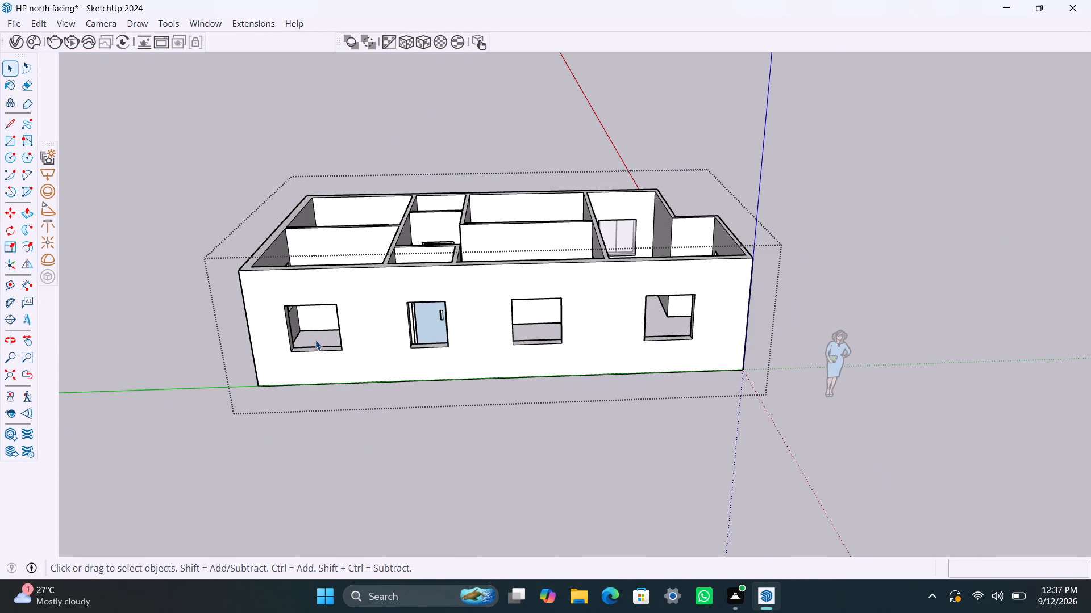
pyautogui.press('r')
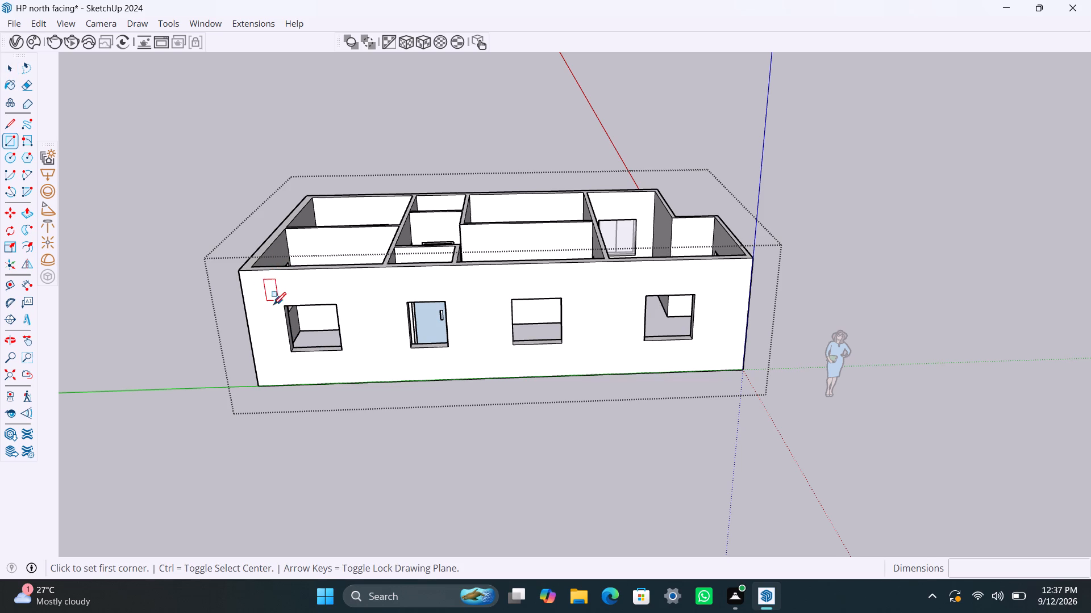
pyautogui.click(288, 302)
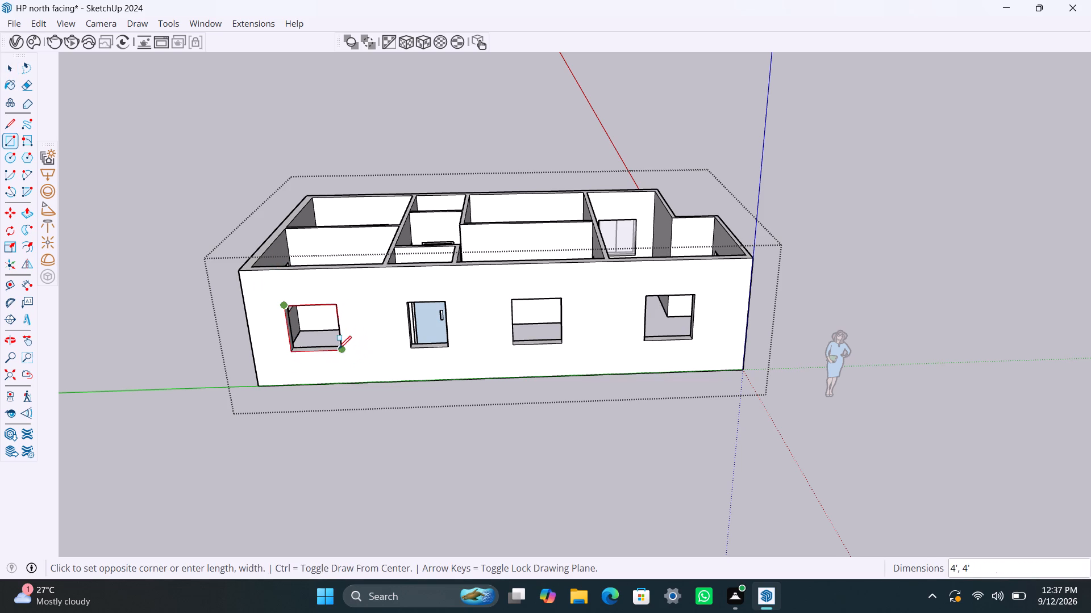
pyautogui.click(339, 351)
pyautogui.press('space')
pyautogui.doubleClick(317, 324)
pyautogui.rightClick(317, 323)
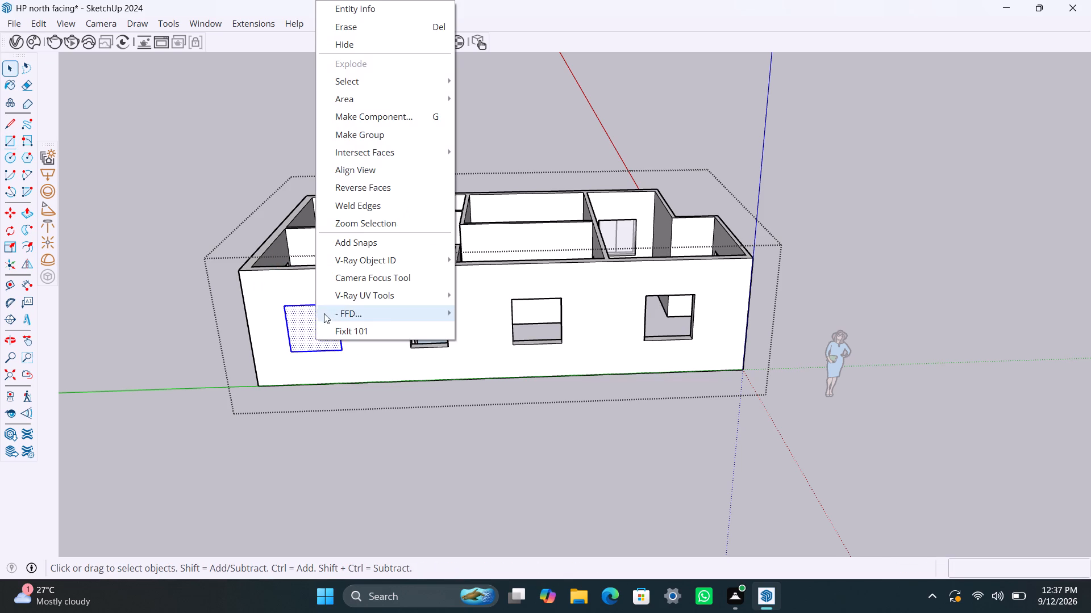
pyautogui.click(394, 140)
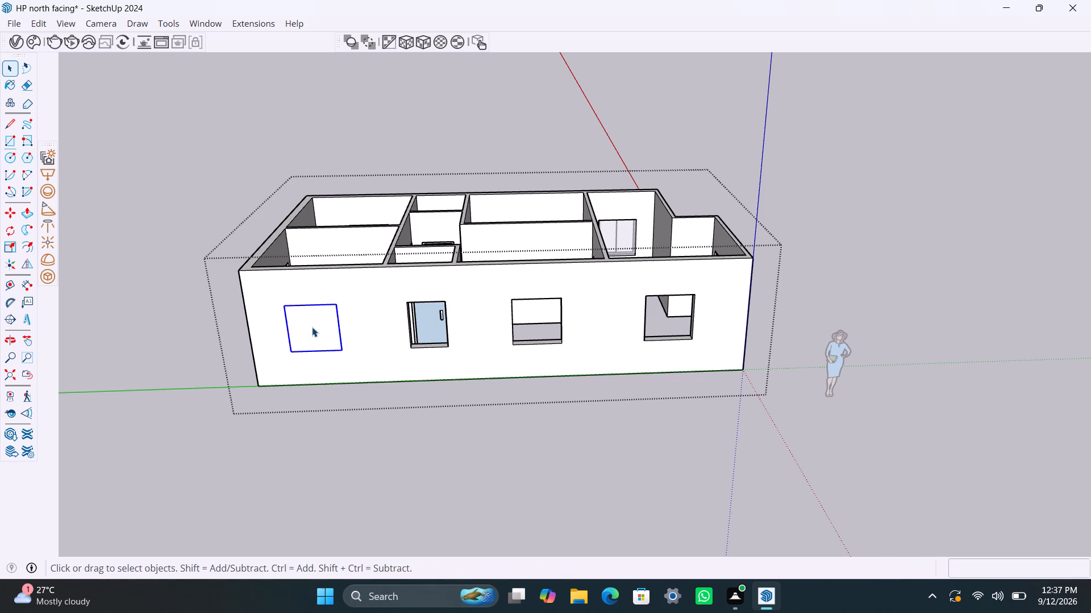
# Inside the new group, offset the rectangle's outline 2" inward and delete the inner face to leave a window frame.
pyautogui.doubleClick(312, 327)
pyautogui.click(308, 323)
pyautogui.press('f')
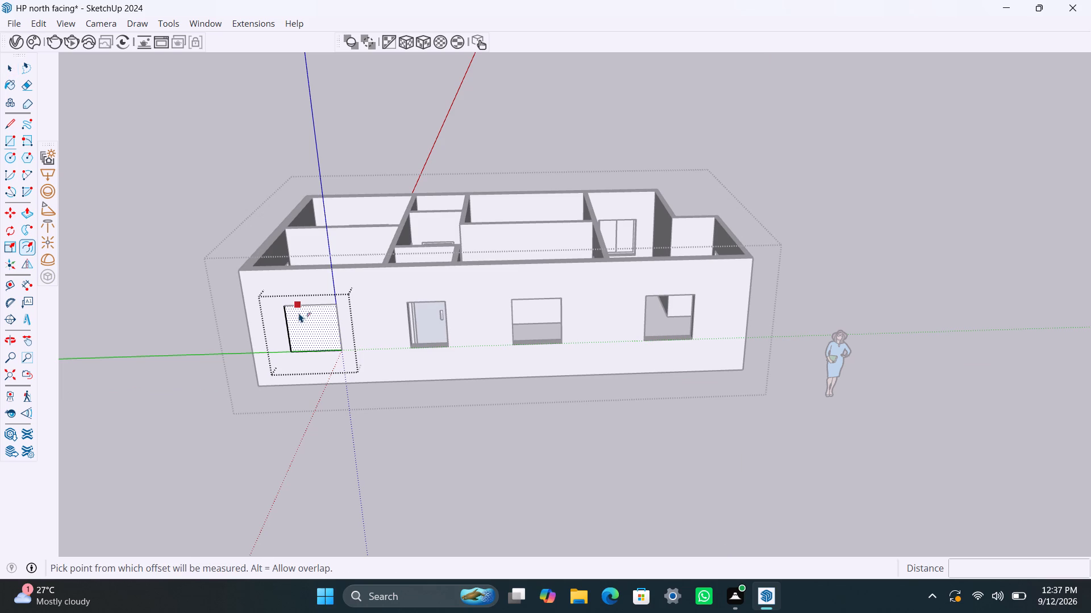
pyautogui.click(298, 312)
pyautogui.write('2"')
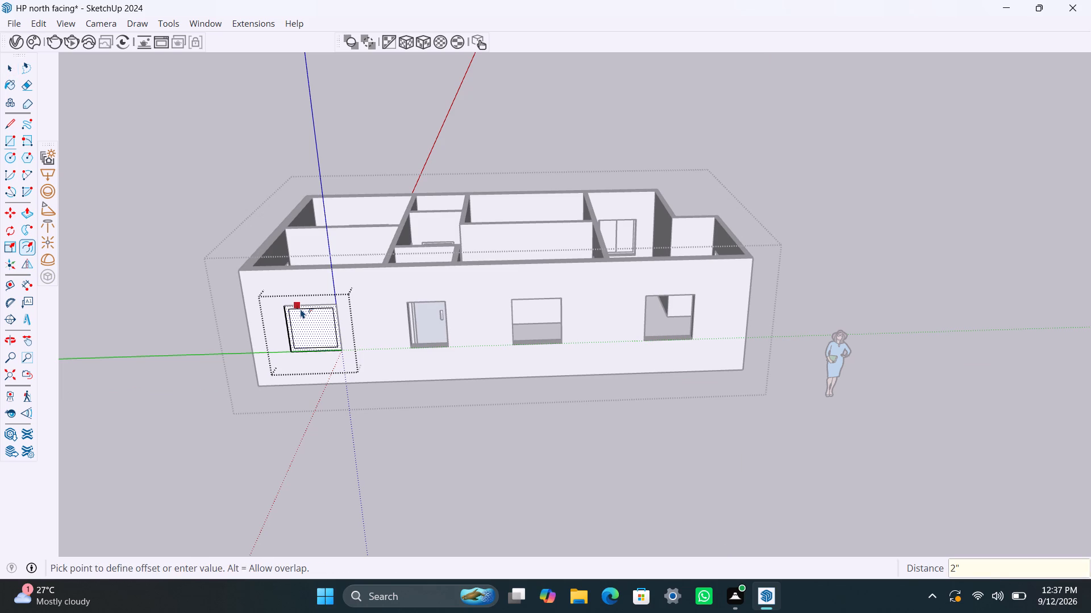
pyautogui.press('Return')
pyautogui.press('space')
pyautogui.click(313, 341)
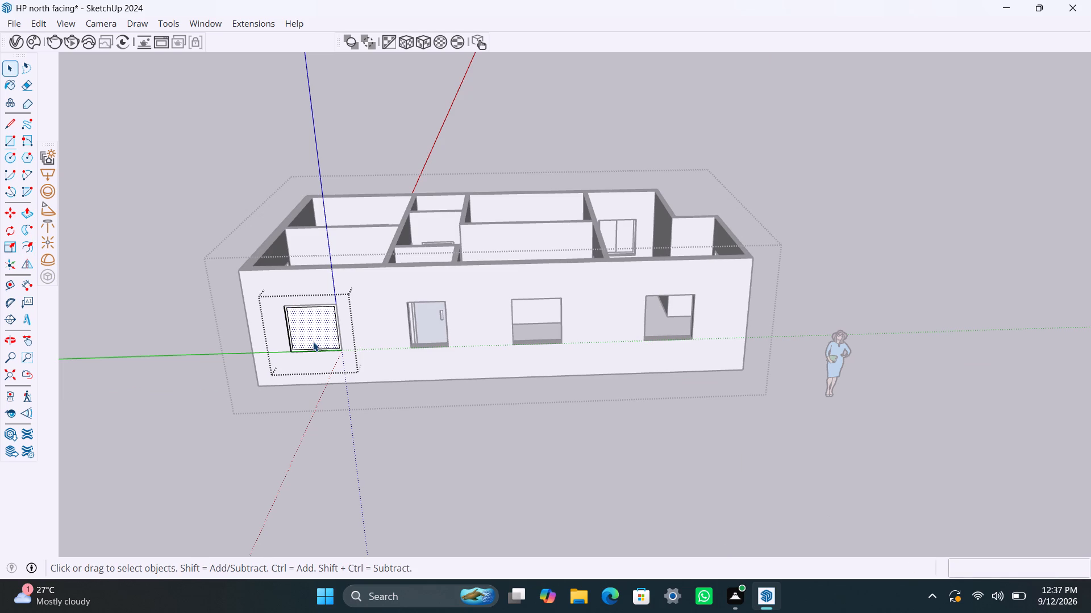
pyautogui.press('Delete')
# Extrude the window frame face 1.5" back into the opening and another 1.5" outward from the wall.
pyautogui.scroll(8, 291, 337)
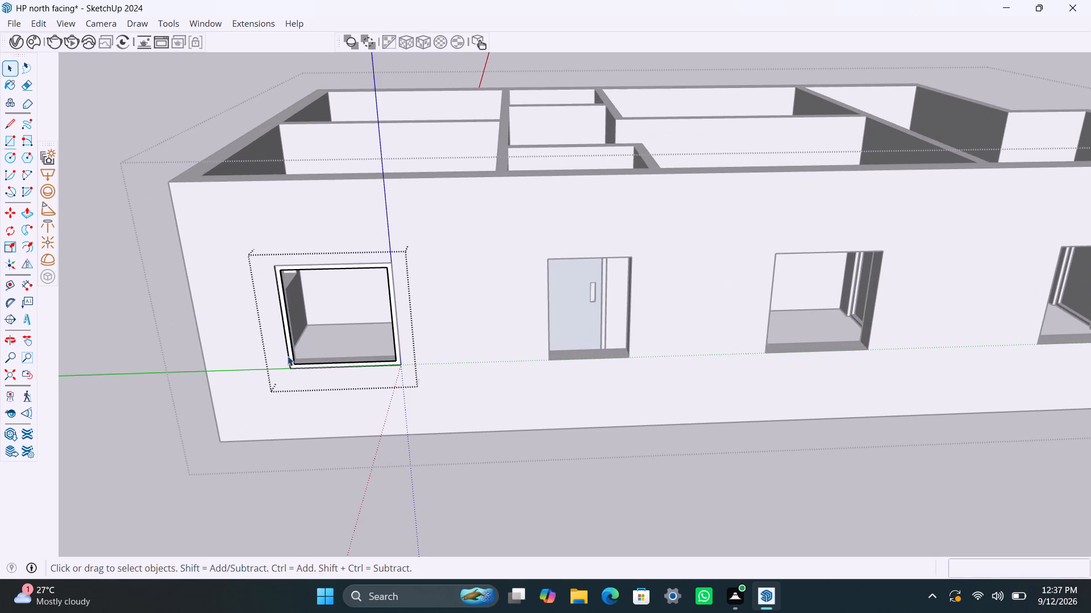
pyautogui.scroll(10, 288, 356)
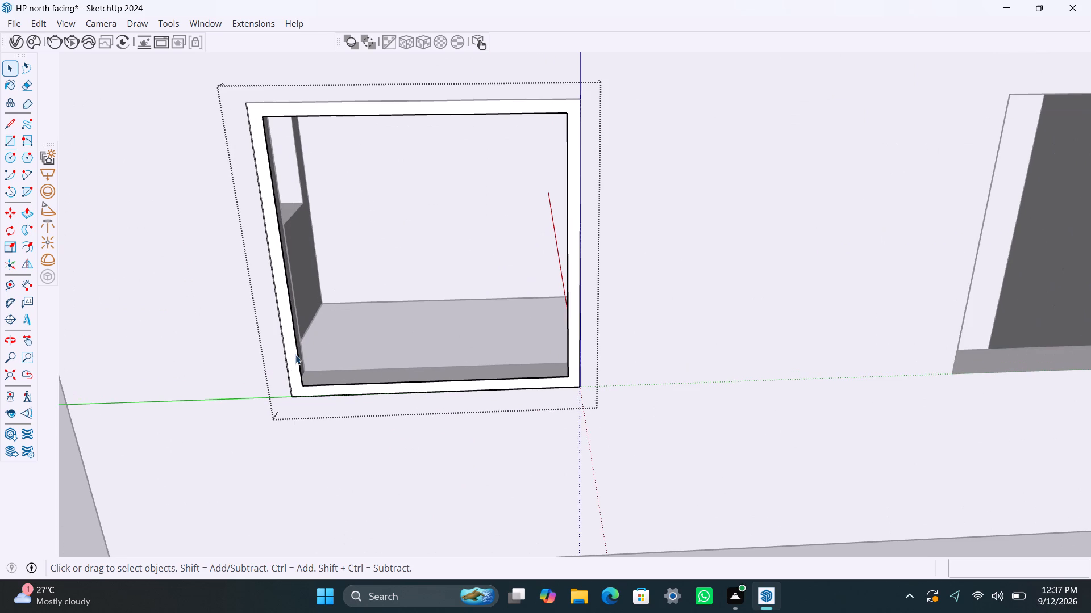
pyautogui.click(294, 357)
pyautogui.press('p')
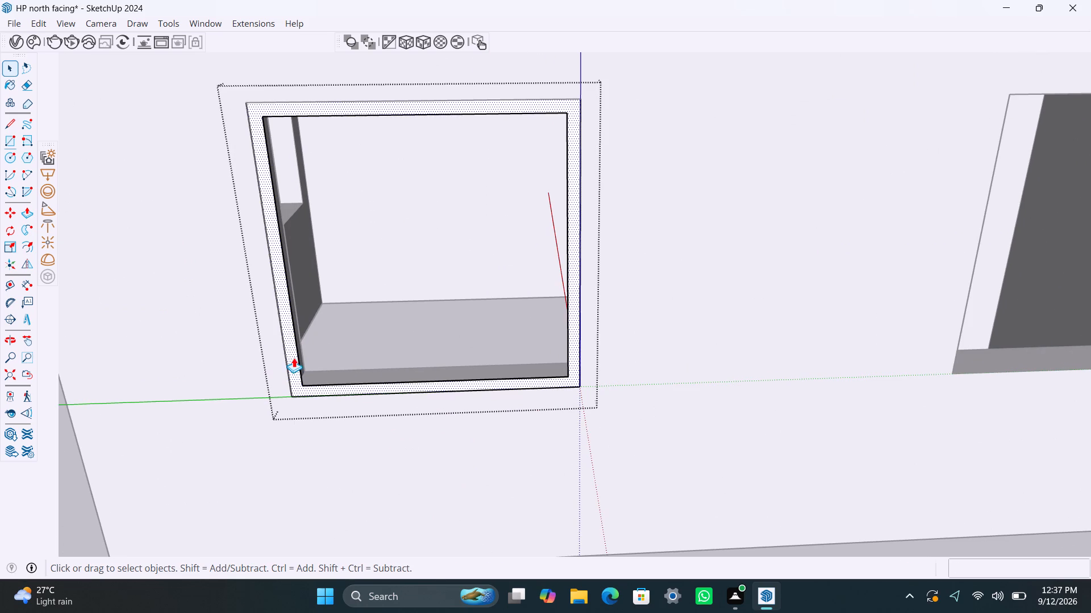
pyautogui.click(294, 358)
pyautogui.write('1.5"')
pyautogui.press('Return')
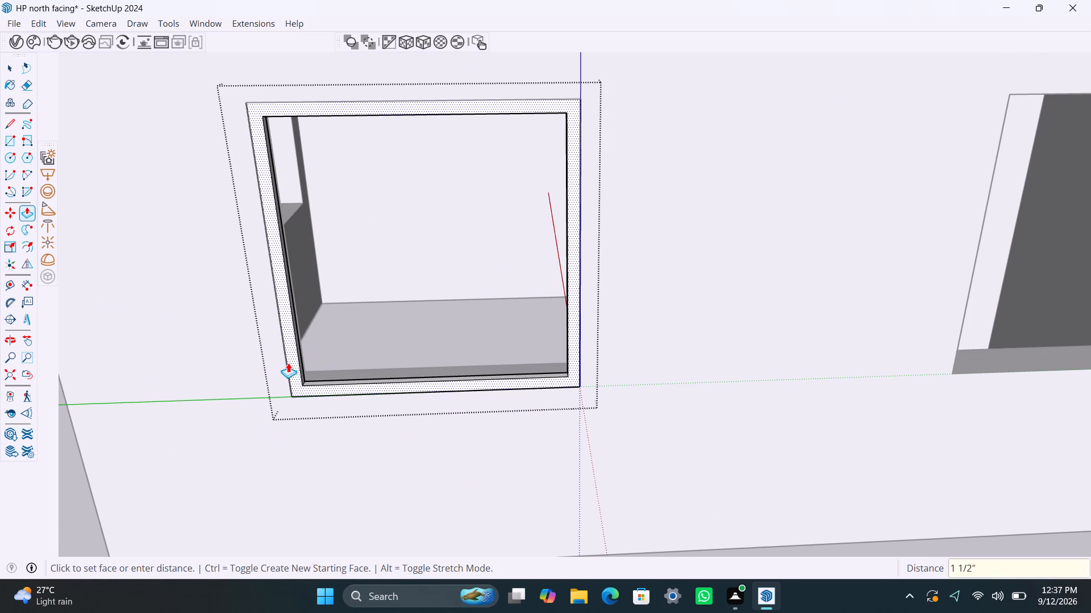
pyautogui.click(288, 363)
pyautogui.write('1.5"')
pyautogui.press('Return')
pyautogui.press('space')
# Draw a panel rectangle over the half of the frame's opening nearest the wall corner, delete the other half's face, and group the panel.
pyautogui.press('r')
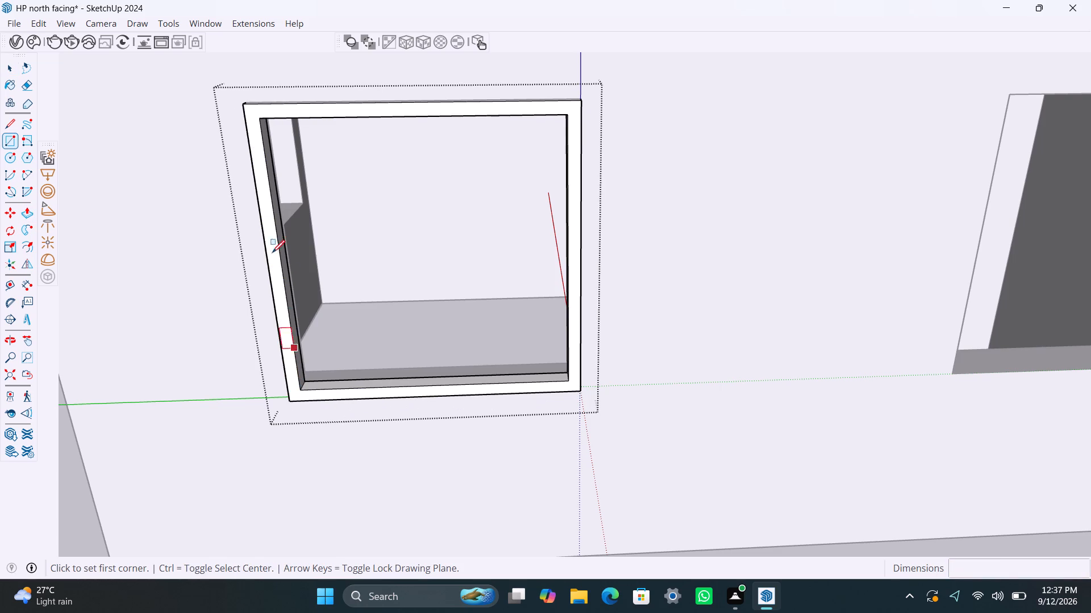
pyautogui.click(266, 120)
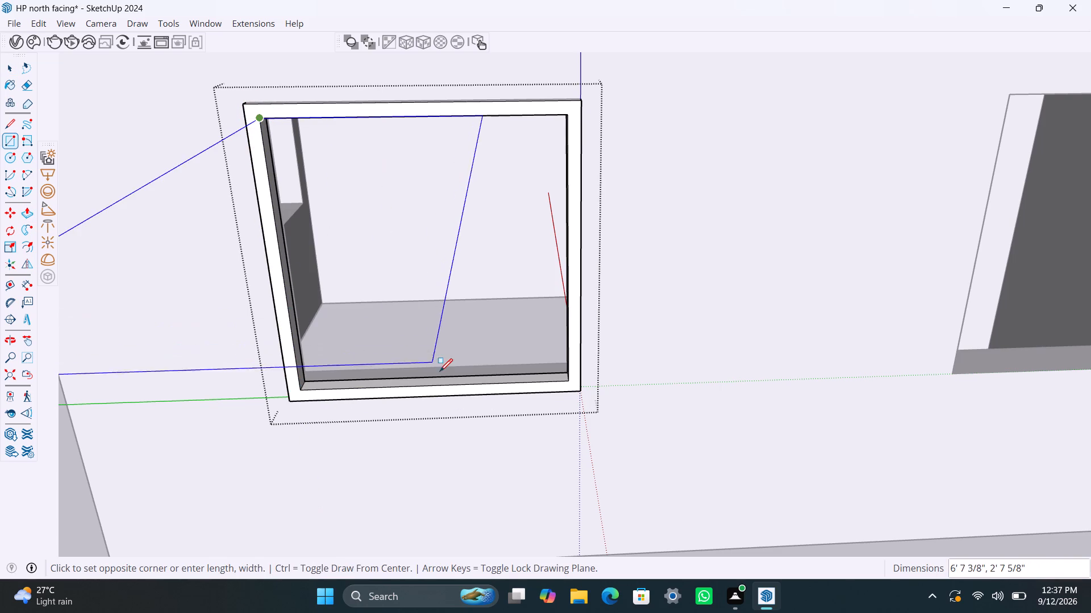
pyautogui.click(444, 385)
pyautogui.press('v')
pyautogui.click(457, 341)
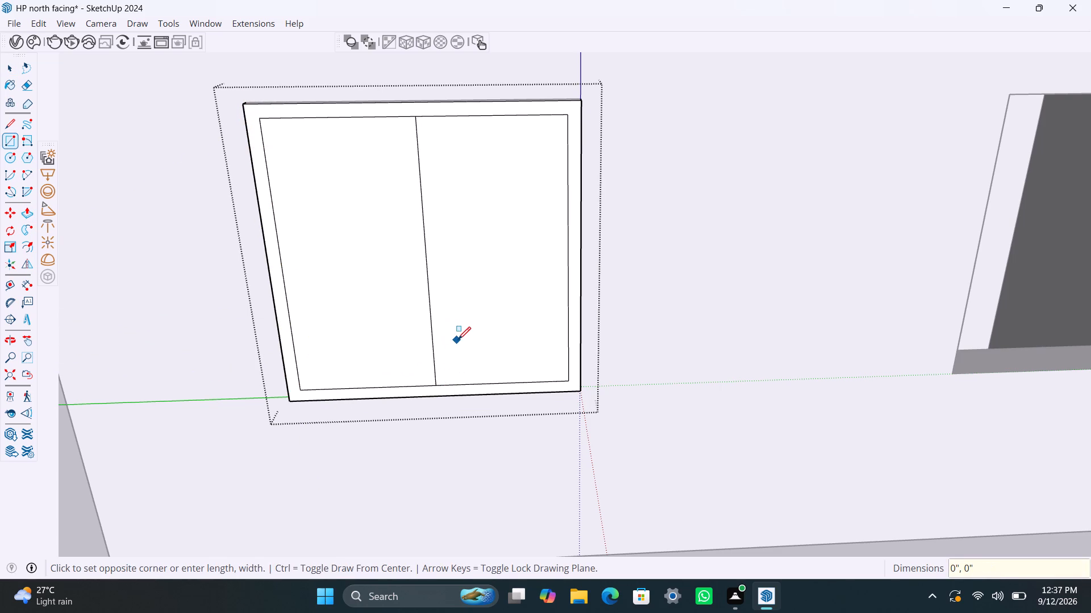
pyautogui.press('space')
pyautogui.click(456, 340)
pyautogui.press('Delete')
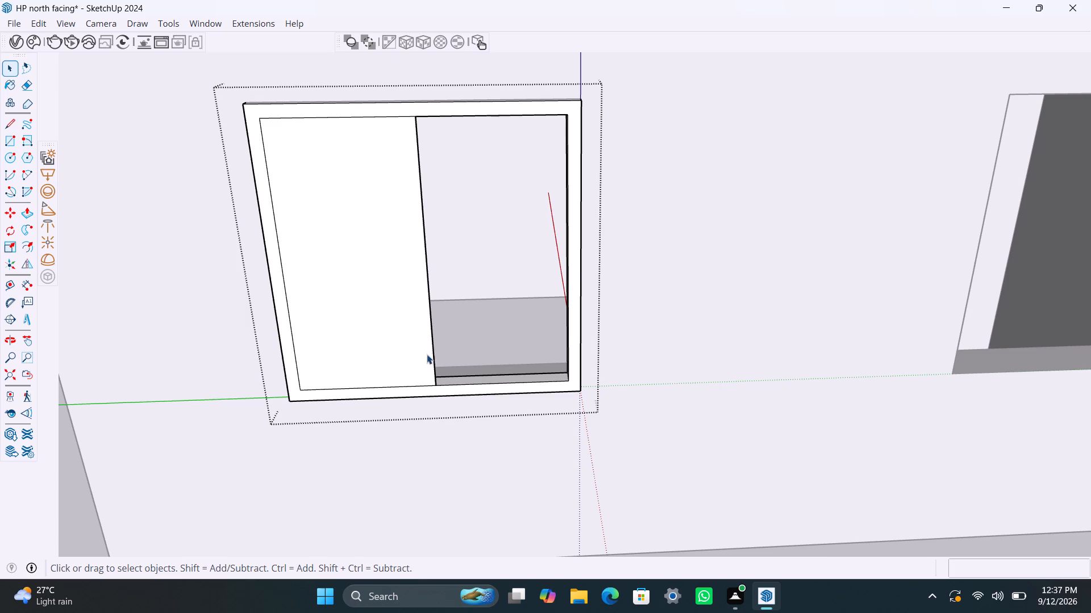
pyautogui.doubleClick(416, 356)
pyautogui.rightClick(416, 356)
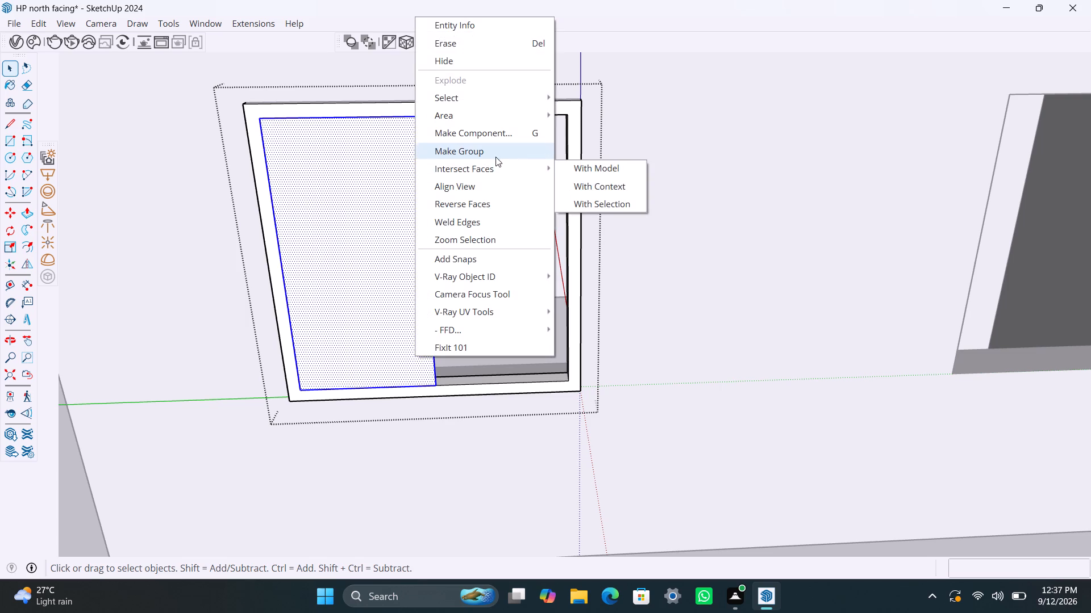
pyautogui.click(495, 154)
# Extrude the half-width window panel's face by 8mm and leave the panel and frame groups.
pyautogui.tripleClick(386, 317)
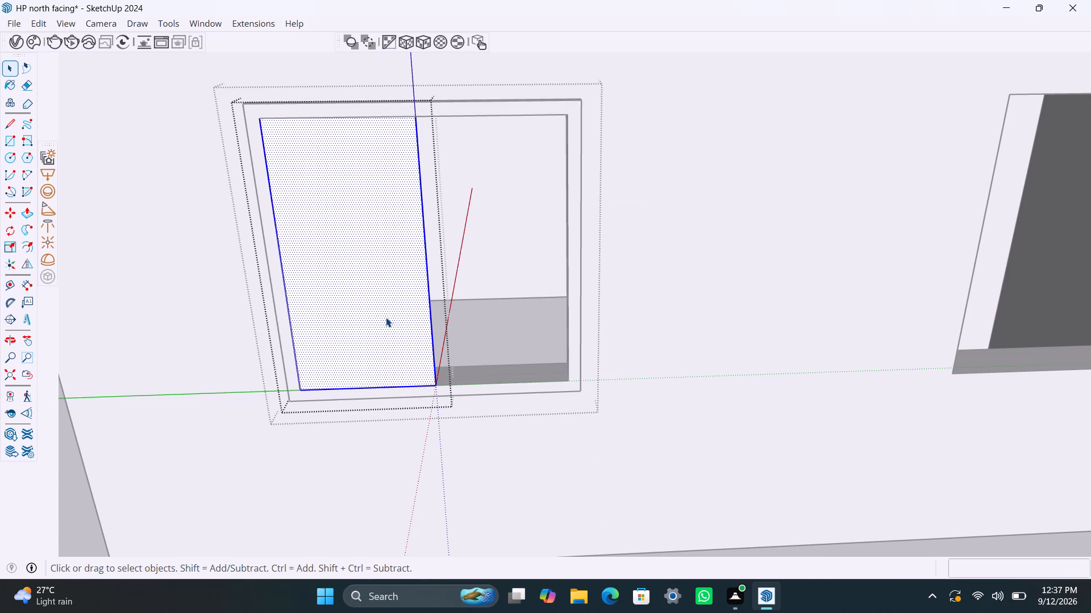
pyautogui.press('p')
pyautogui.click(386, 317)
pyautogui.write('8mm')
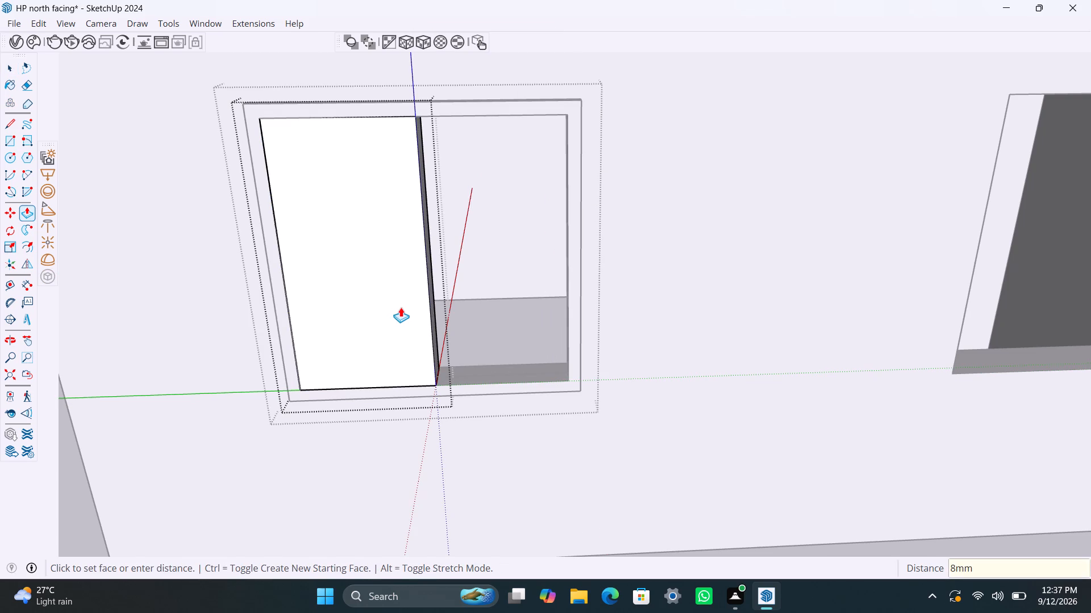
pyautogui.press('Return')
pyautogui.press('space')
pyautogui.moveTo(605, 349); pyautogui.dragTo(611, 346)
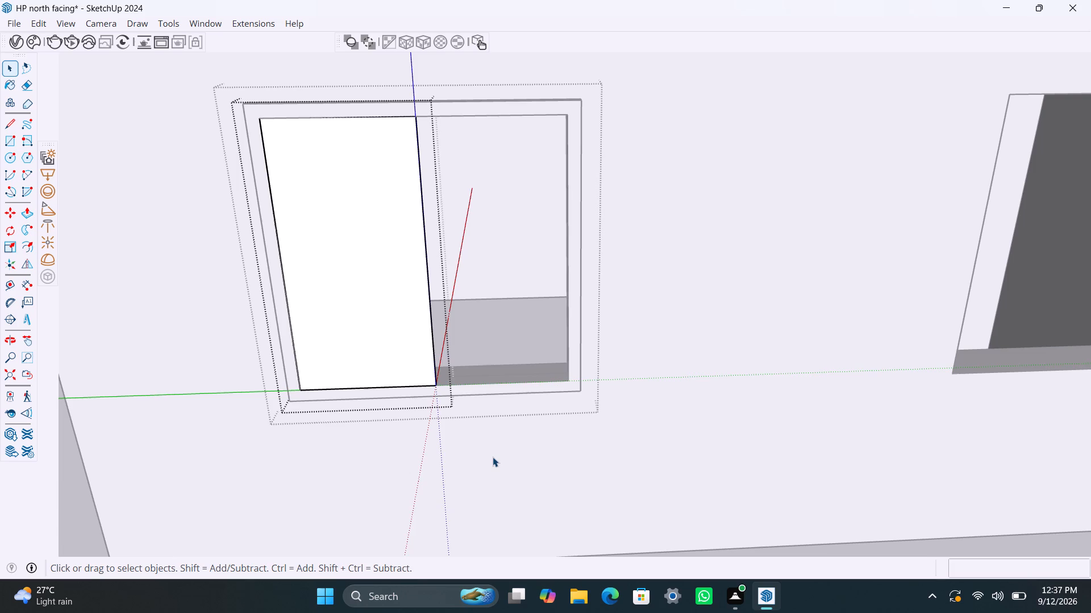
pyautogui.click(493, 457)
pyautogui.press('space')
pyautogui.click(448, 449)
# Inside the frame group, move the half-width panel 1 3/4" back into the depth of the window frame.
pyautogui.click(402, 369)
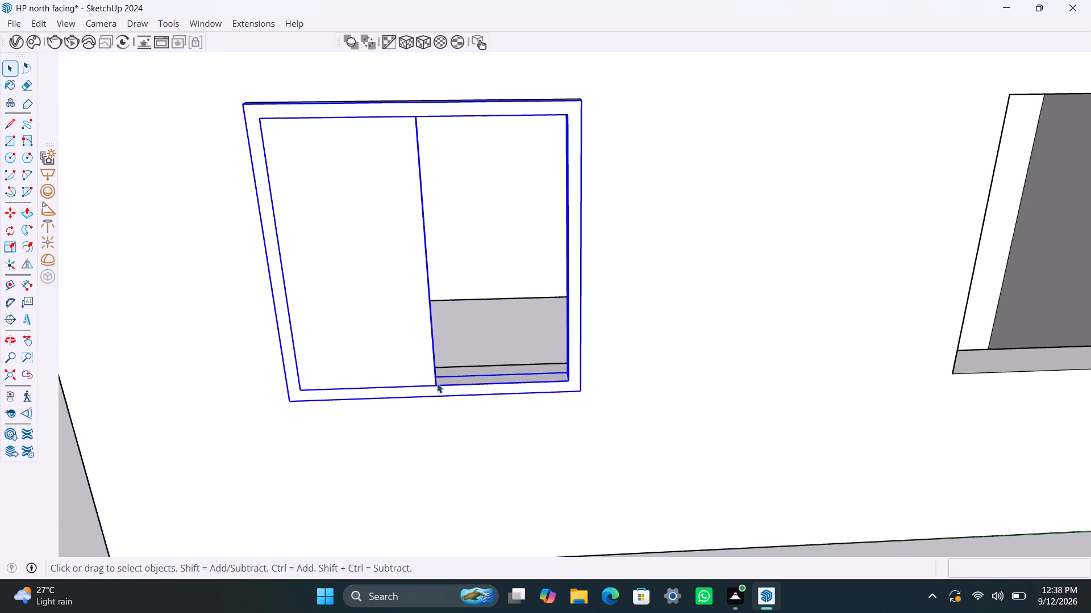
pyautogui.scroll(1, 434, 375)
pyautogui.doubleClick(424, 367)
pyautogui.click(424, 366)
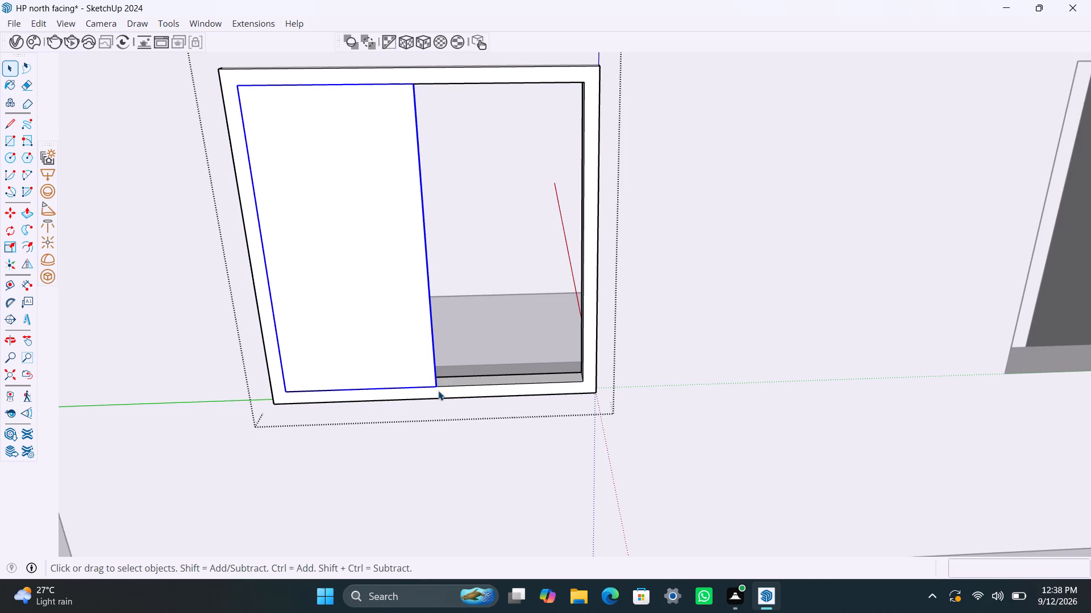
pyautogui.scroll(2, 435, 380)
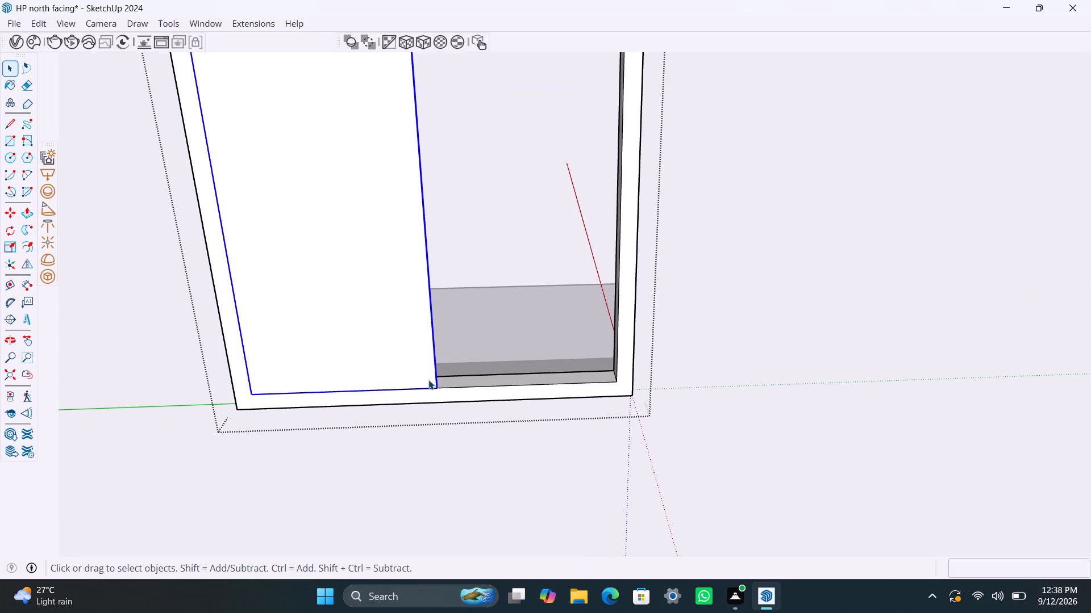
pyautogui.press('m')
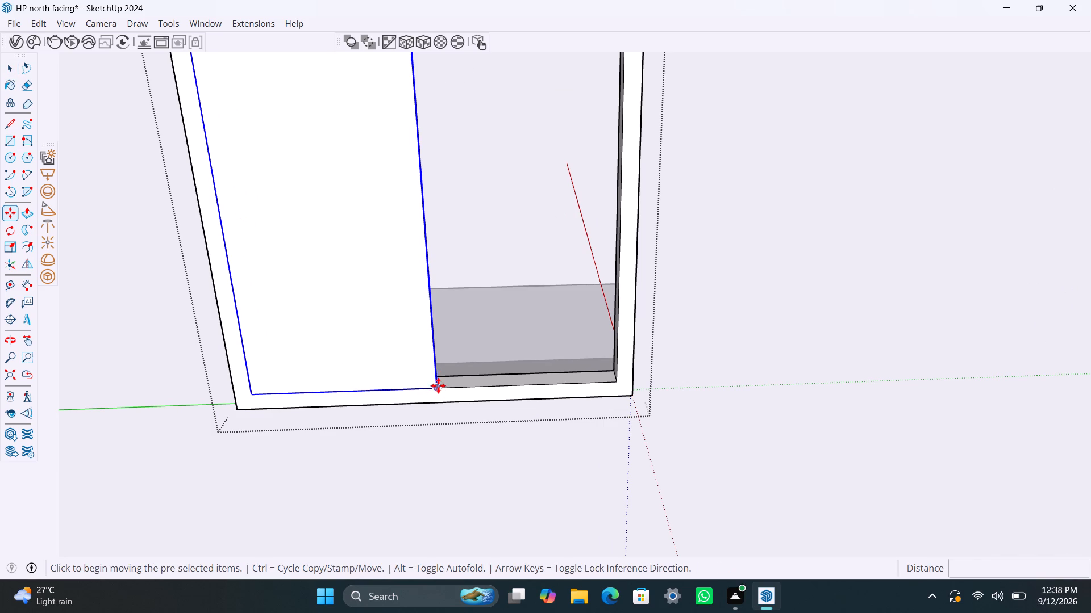
pyautogui.click(438, 385)
pyautogui.scroll(3, 434, 373)
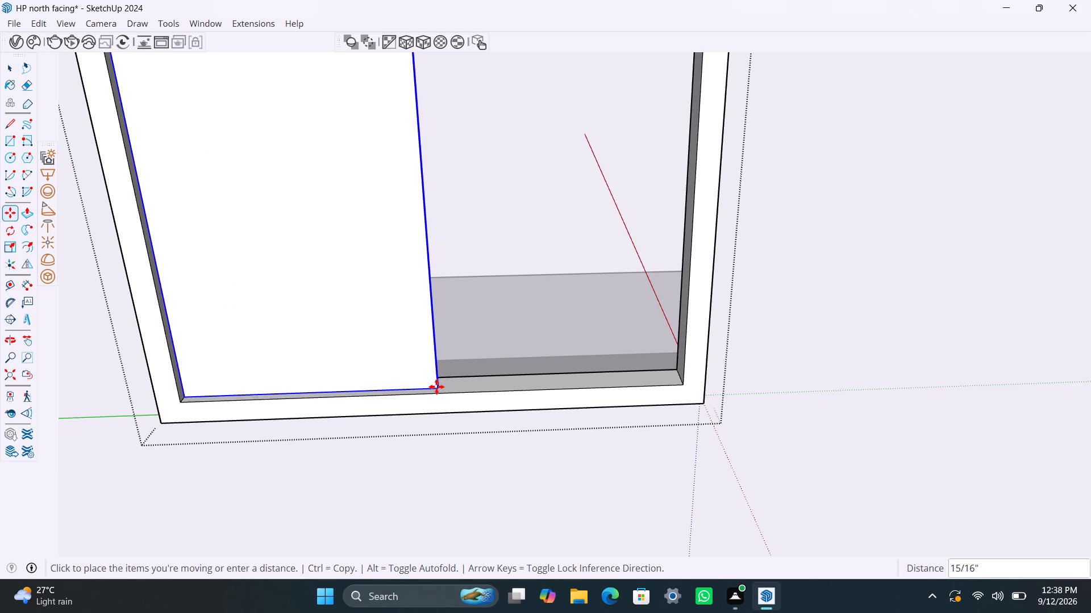
pyautogui.scroll(3, 431, 390)
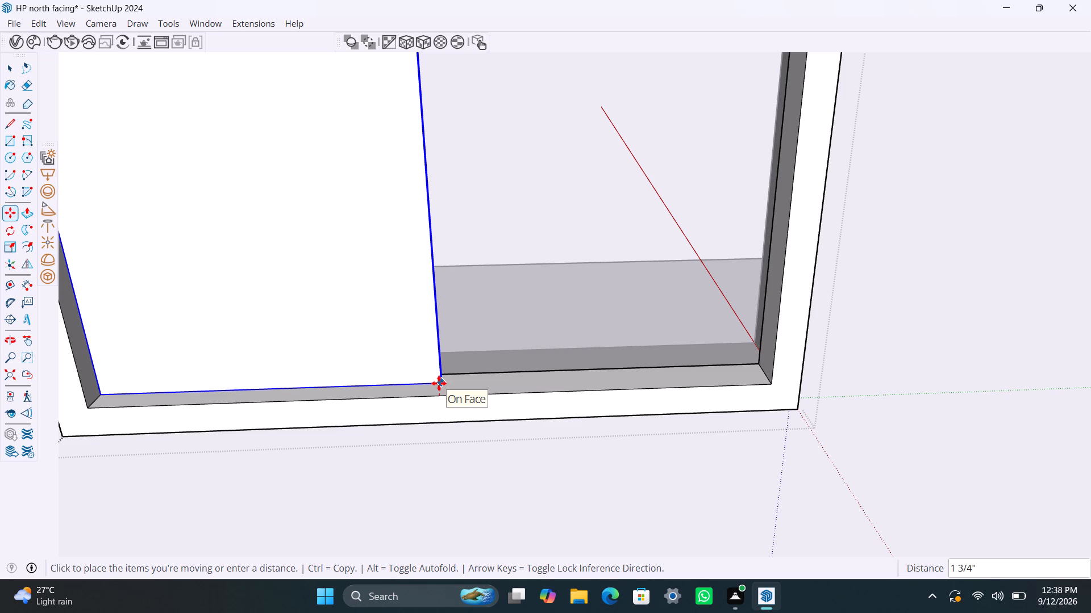
pyautogui.click(439, 383)
# Copy the half-width panel across into the empty half of the window frame.
pyautogui.press('m')
pyautogui.moveTo(439, 383); pyautogui.dragTo(444, 386)
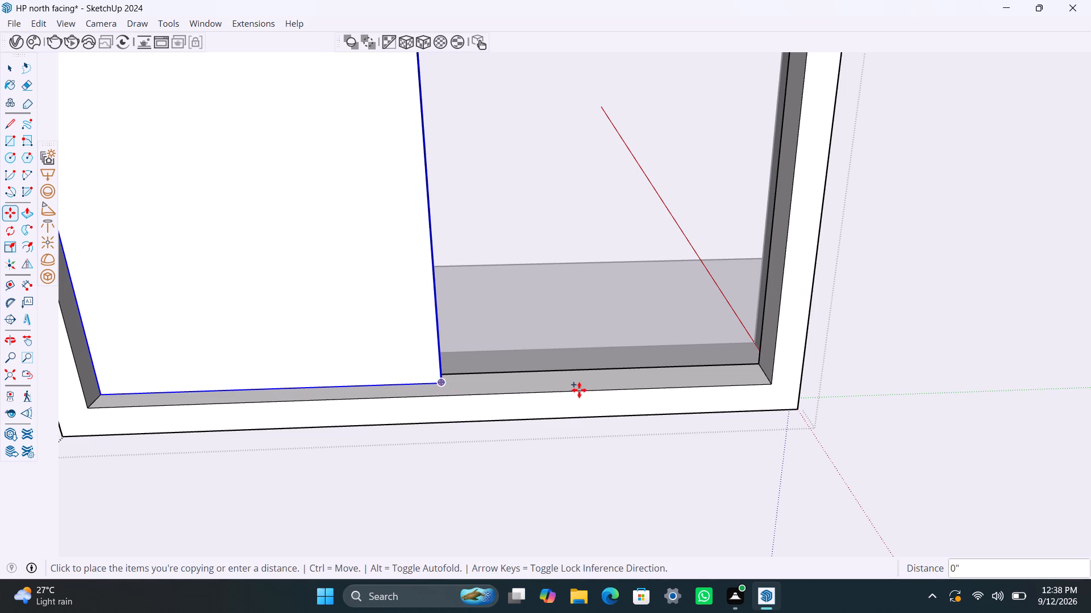
pyautogui.click(776, 381)
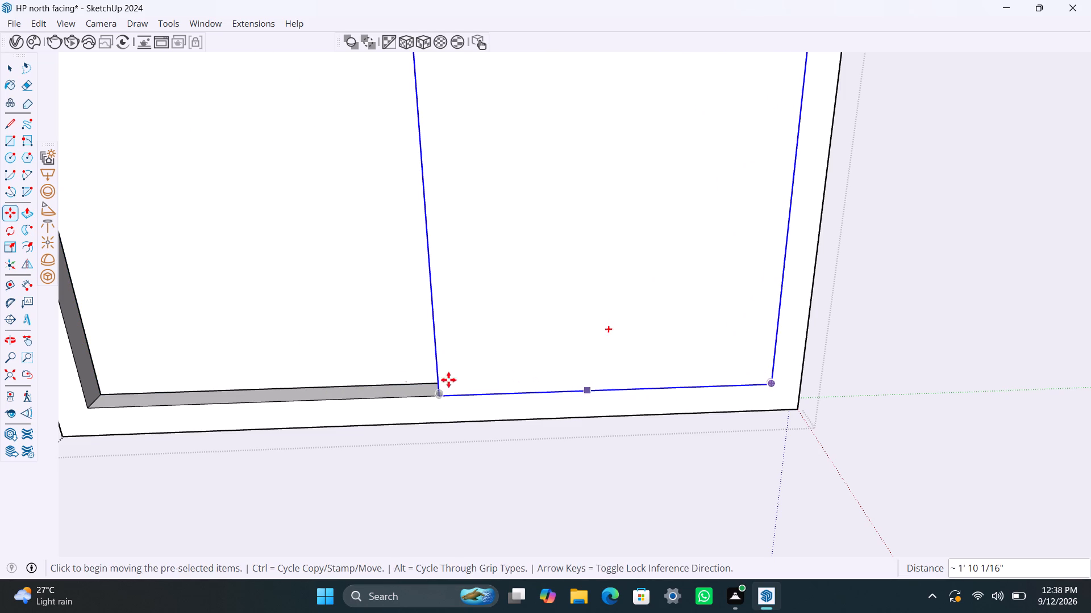
# Move the copied panel back about 1 7/16" so its corner meets the first panel's front corner, and leave the frame group.
pyautogui.scroll(-3, 370, 338)
pyautogui.moveTo(365, 342); pyautogui.dragTo(548, 367, button='middle')
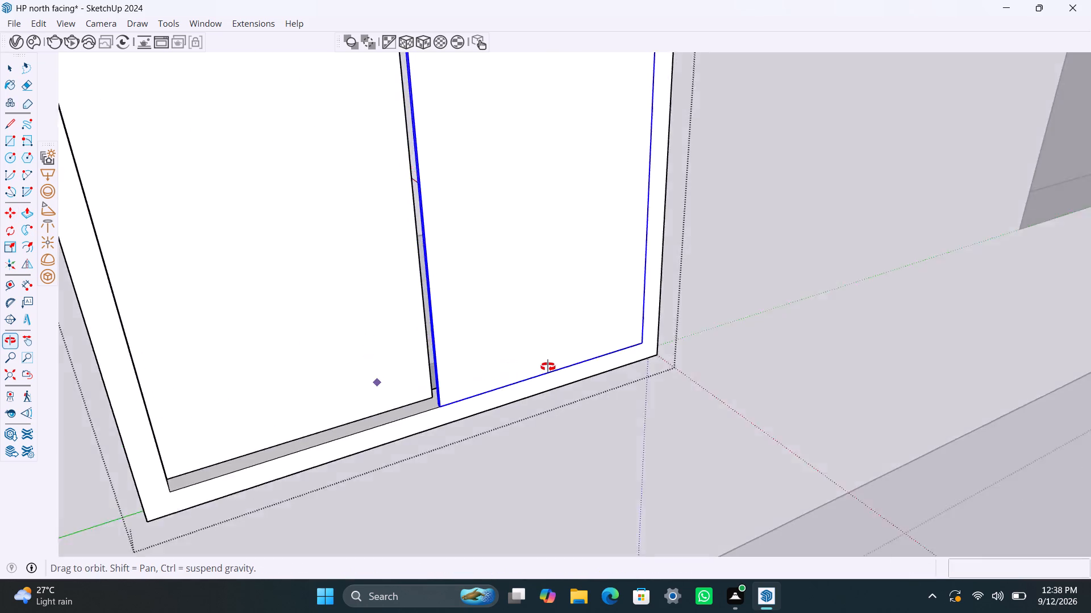
pyautogui.moveTo(548, 367); pyautogui.dragTo(570, 364, button='middle')
pyautogui.scroll(11, 423, 410)
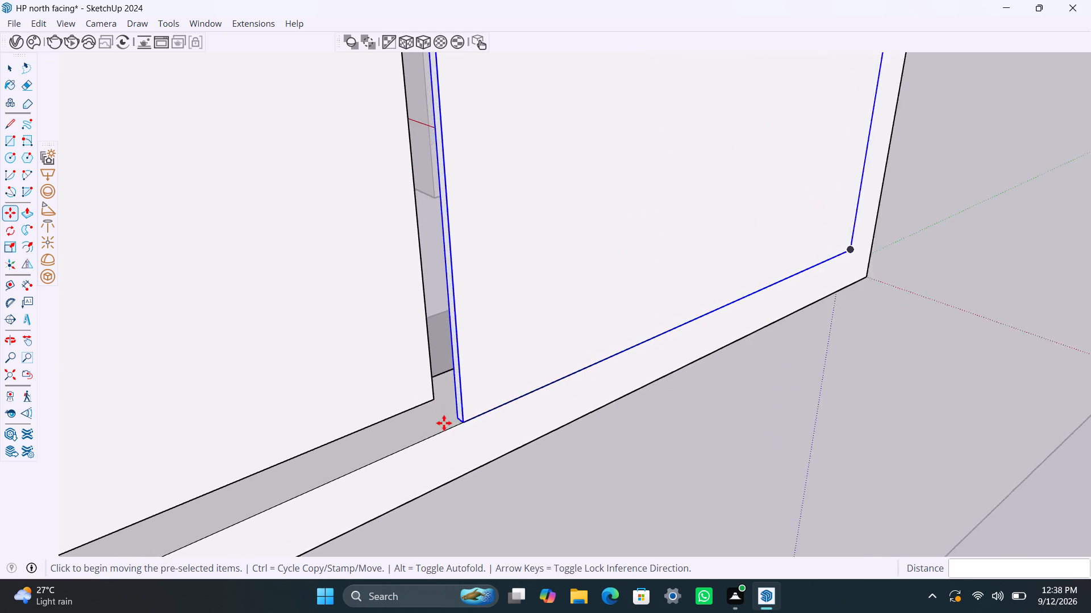
pyautogui.scroll(3, 444, 423)
pyautogui.click(465, 410)
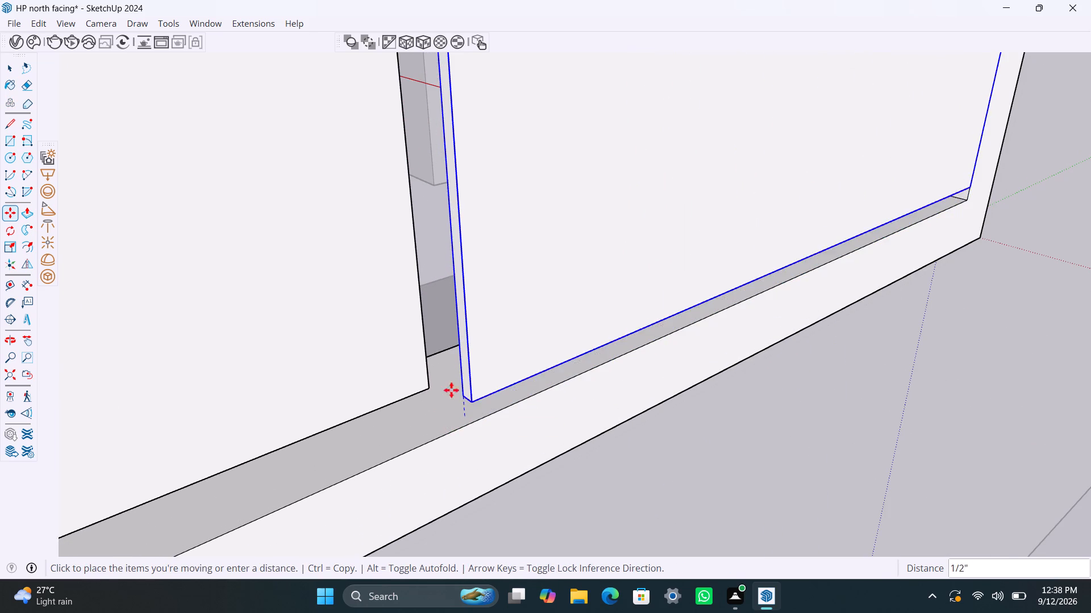
pyautogui.click(428, 391)
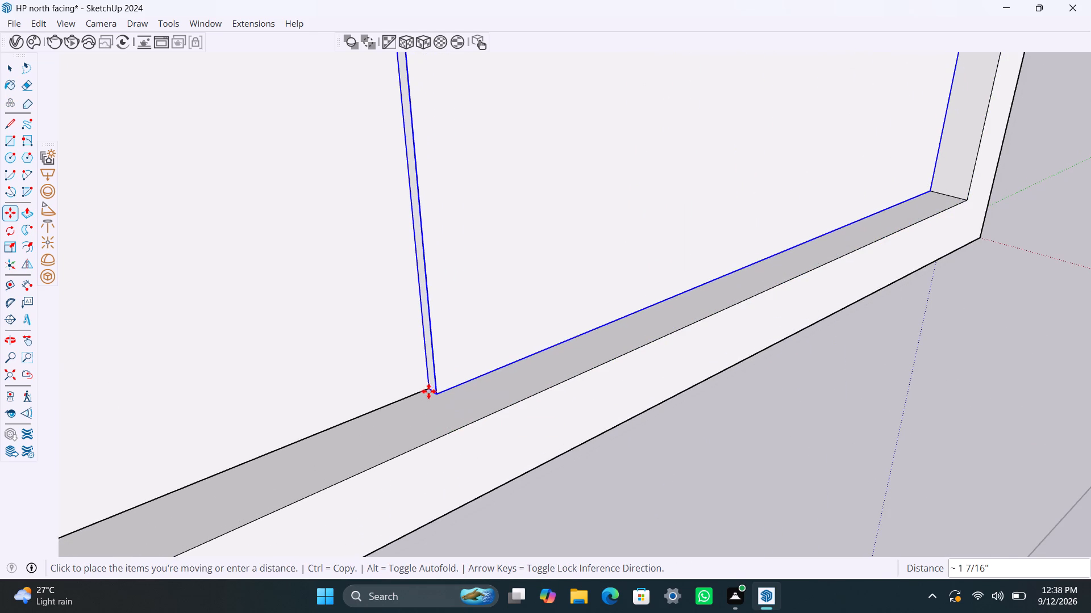
pyautogui.press('space')
pyautogui.scroll(-20, 384, 350)
pyautogui.scroll(-8, 384, 350)
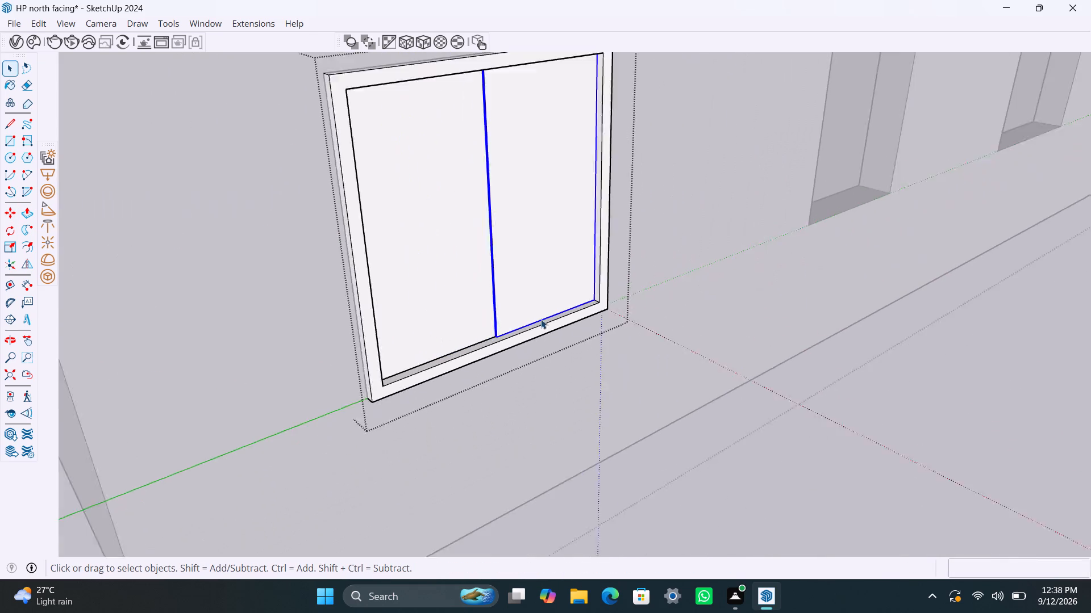
pyautogui.scroll(-6, 546, 316)
pyautogui.press('space')
pyautogui.click(682, 358)
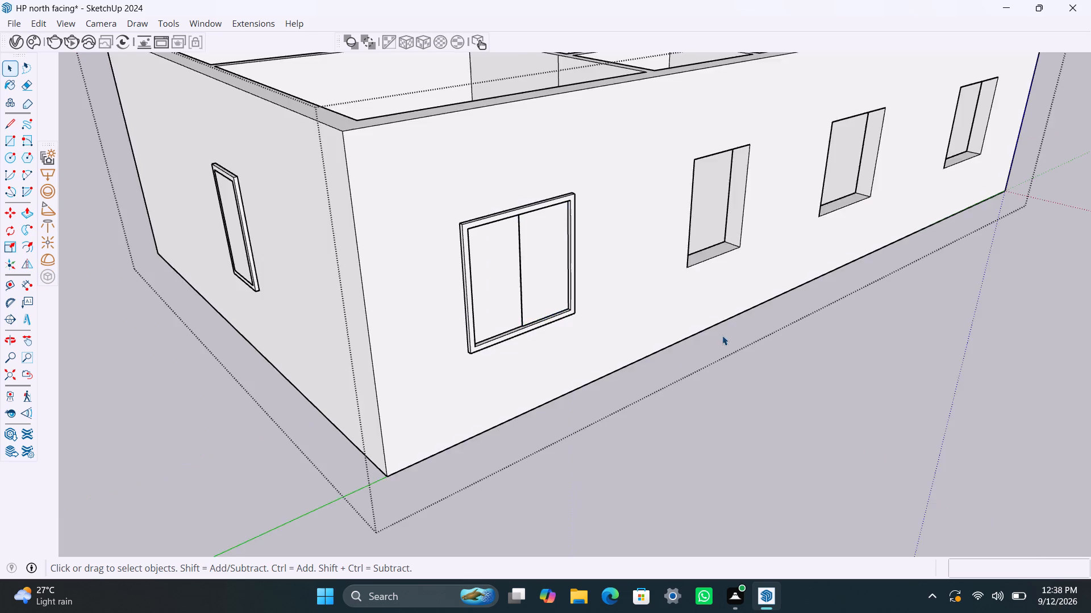
# Draw a rectangle over the wall opening next to the finished two-panel window and make it a group.
pyautogui.scroll(-5, 722, 334)
pyautogui.moveTo(731, 347); pyautogui.dragTo(499, 363, button='middle')
pyautogui.scroll(2, 534, 290)
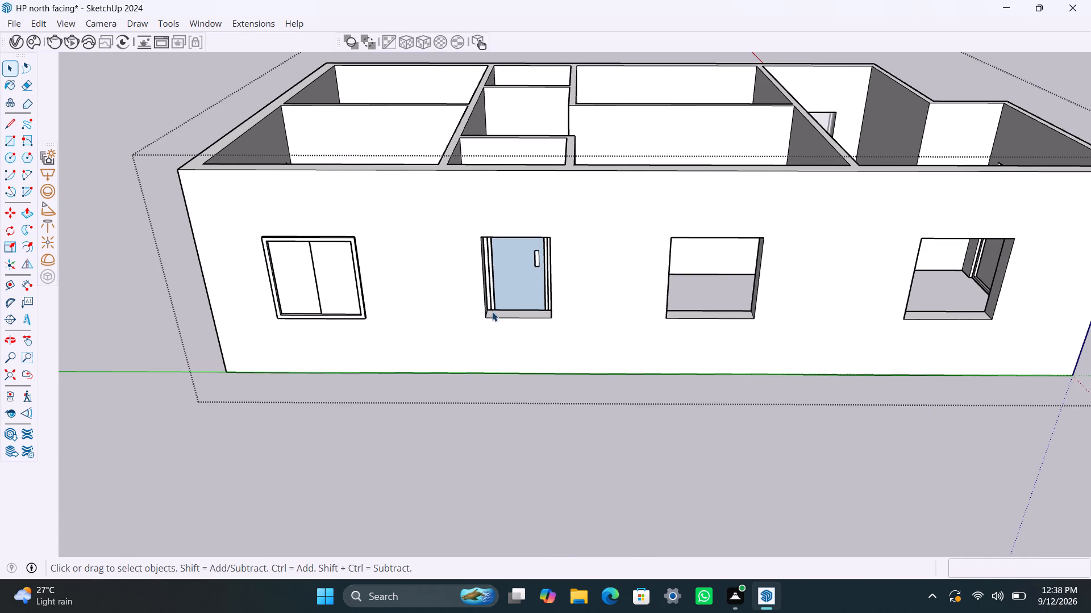
pyautogui.press('r')
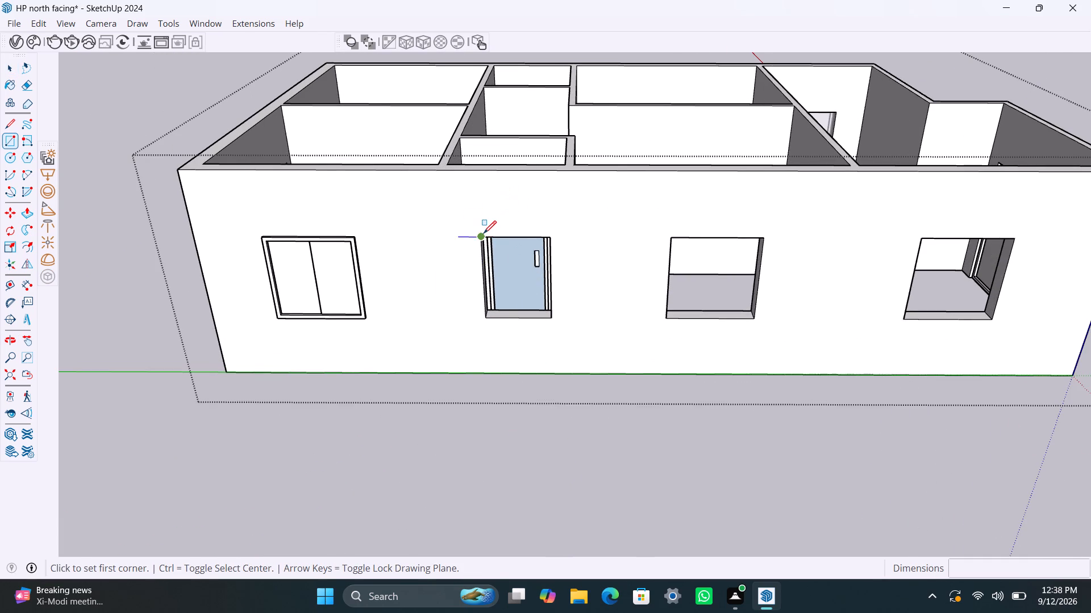
pyautogui.click(484, 240)
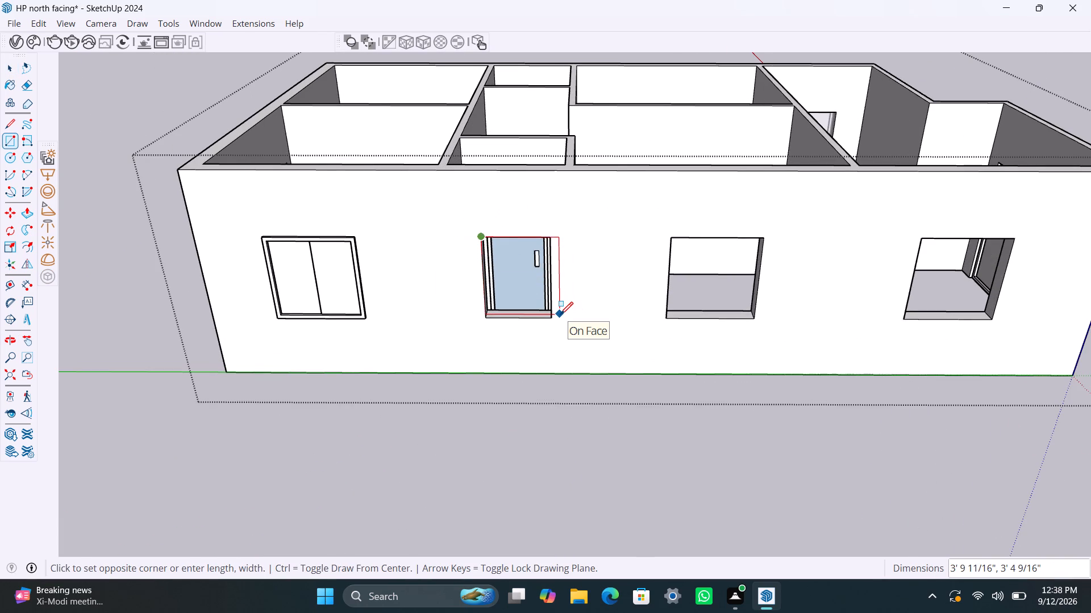
pyautogui.click(555, 317)
pyautogui.press('space')
pyautogui.doubleClick(532, 296)
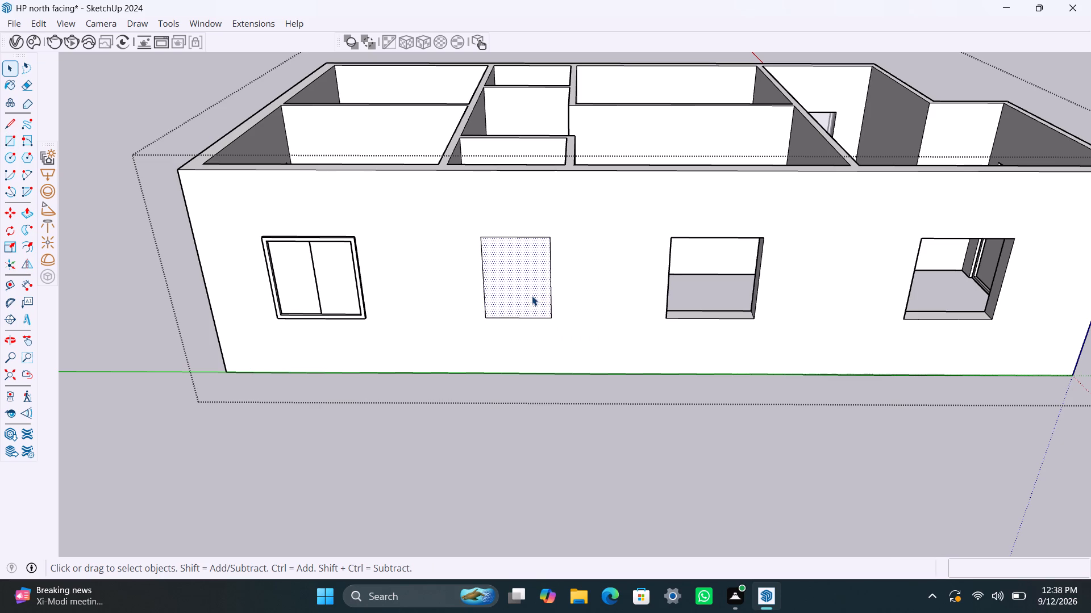
pyautogui.rightClick(531, 295)
pyautogui.click(614, 133)
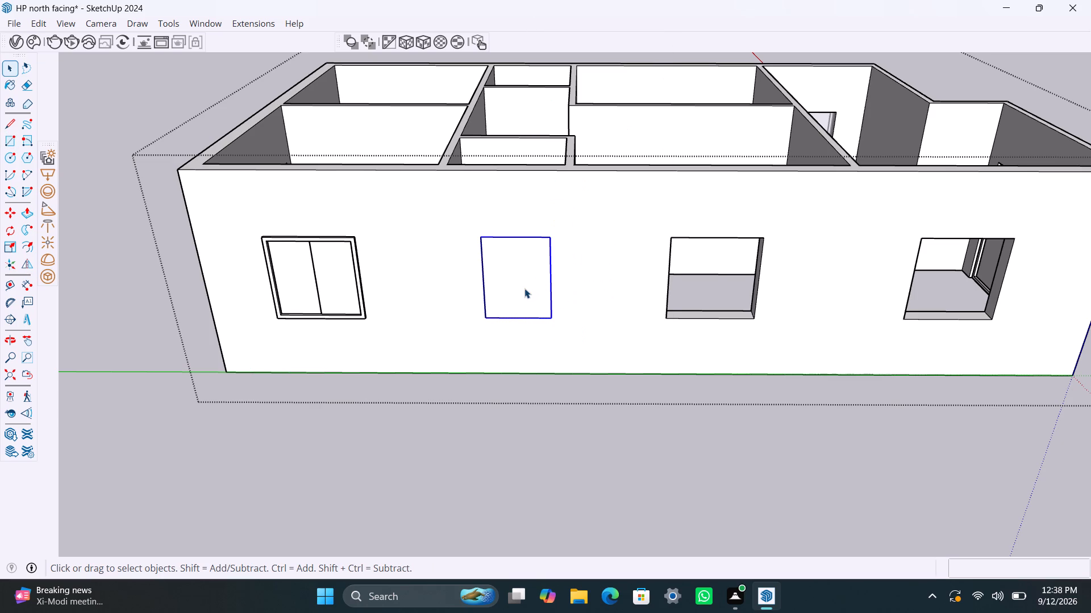
# Inside the new group, offset the rectangle's outline 2" inward and delete the inner face to leave a window frame.
pyautogui.tripleClick(504, 275)
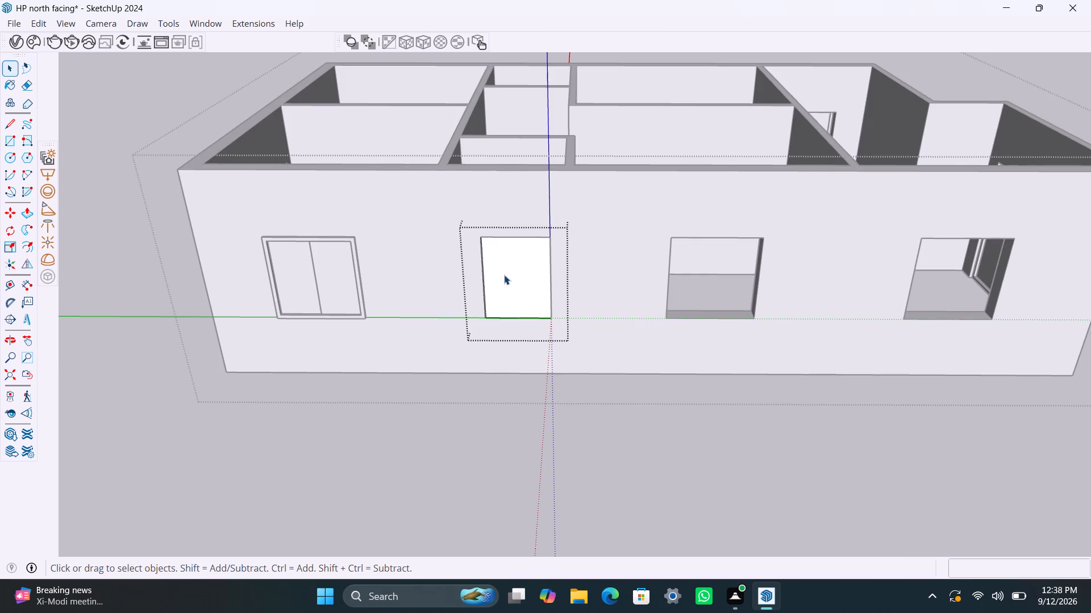
pyautogui.press('f')
pyautogui.click(502, 264)
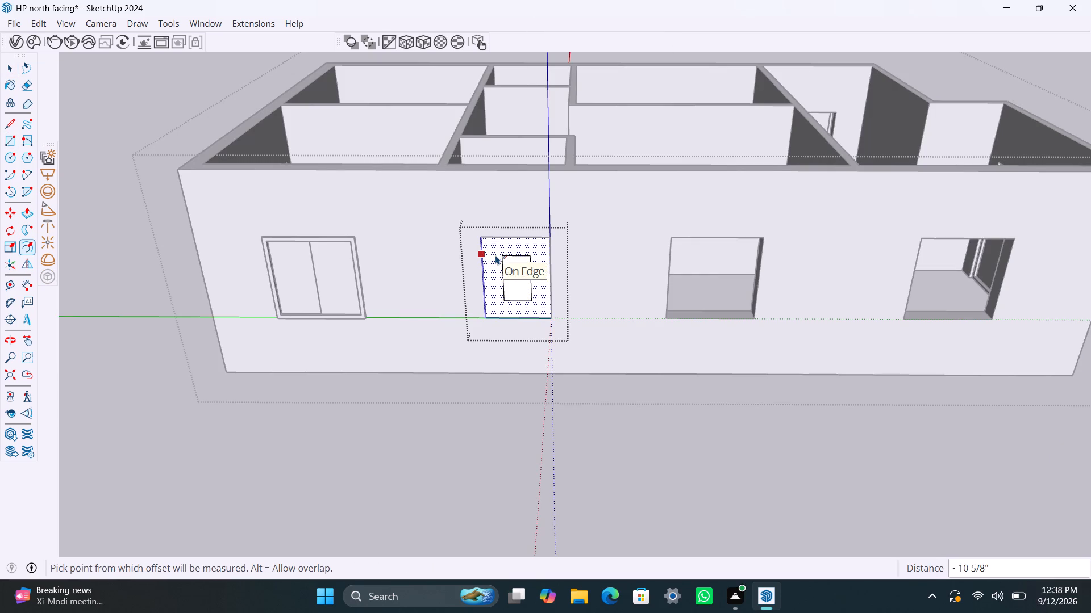
pyautogui.write('2"')
pyautogui.press('Return')
pyautogui.press('space')
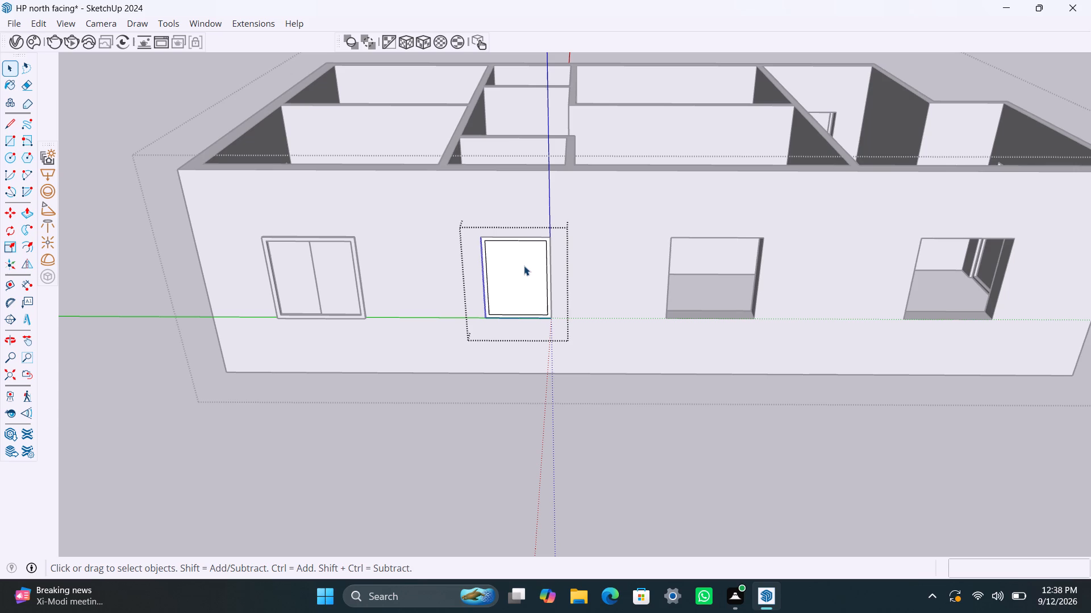
pyautogui.click(524, 266)
pyautogui.press('Delete')
# Extrude the second window's frame face 1.5" back into the opening and another 1.5" outward from the wall.
pyautogui.scroll(7, 491, 293)
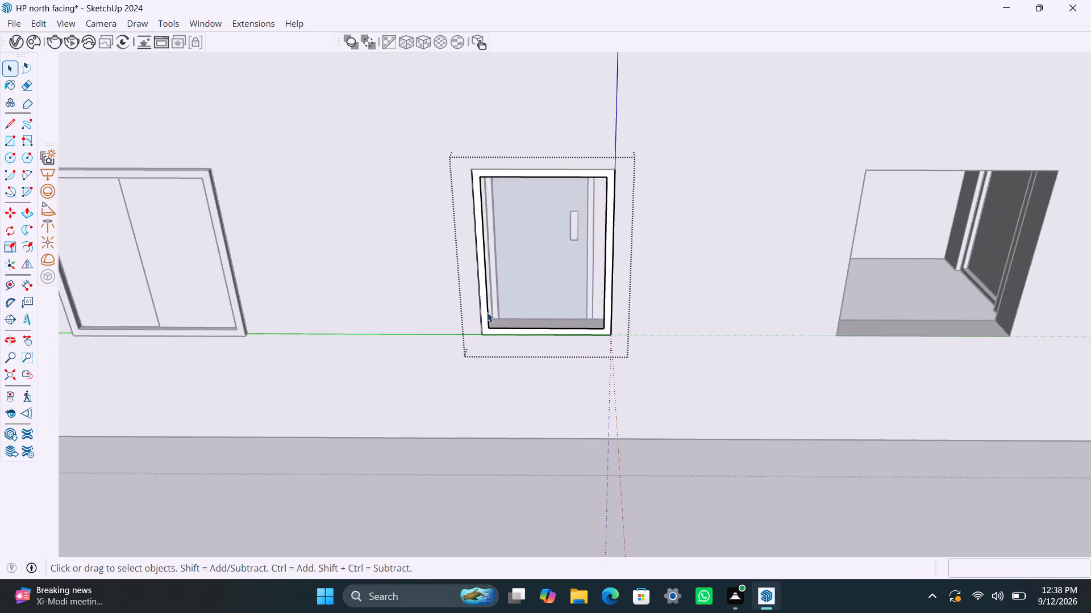
pyautogui.scroll(2, 487, 312)
pyautogui.click(485, 312)
pyautogui.press('p')
pyautogui.click(485, 310)
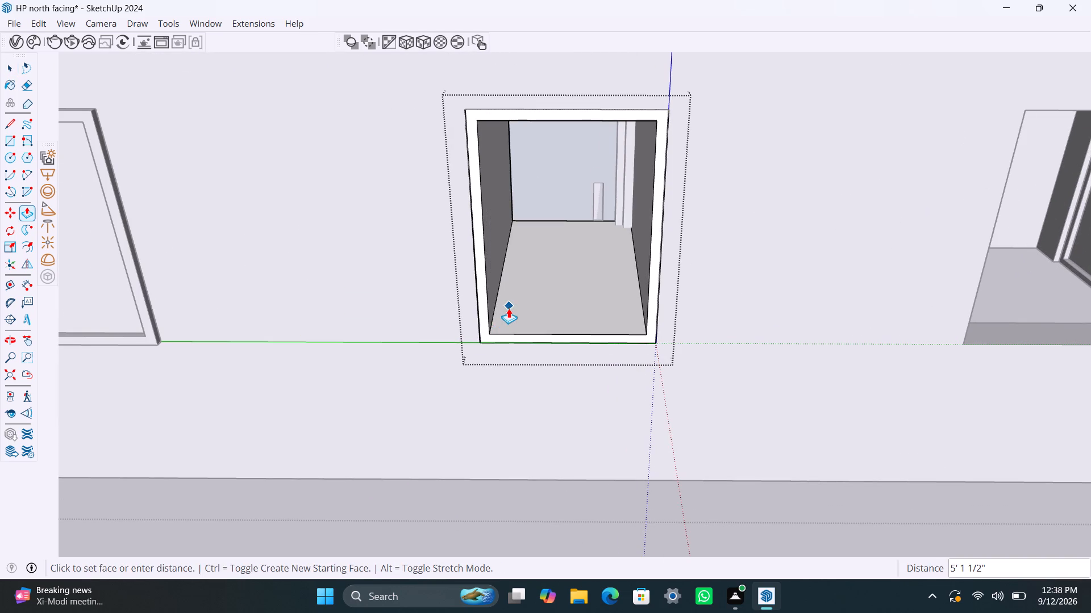
pyautogui.write('1.5')
pyautogui.hotkey('shift', '"')
pyautogui.press('Return')
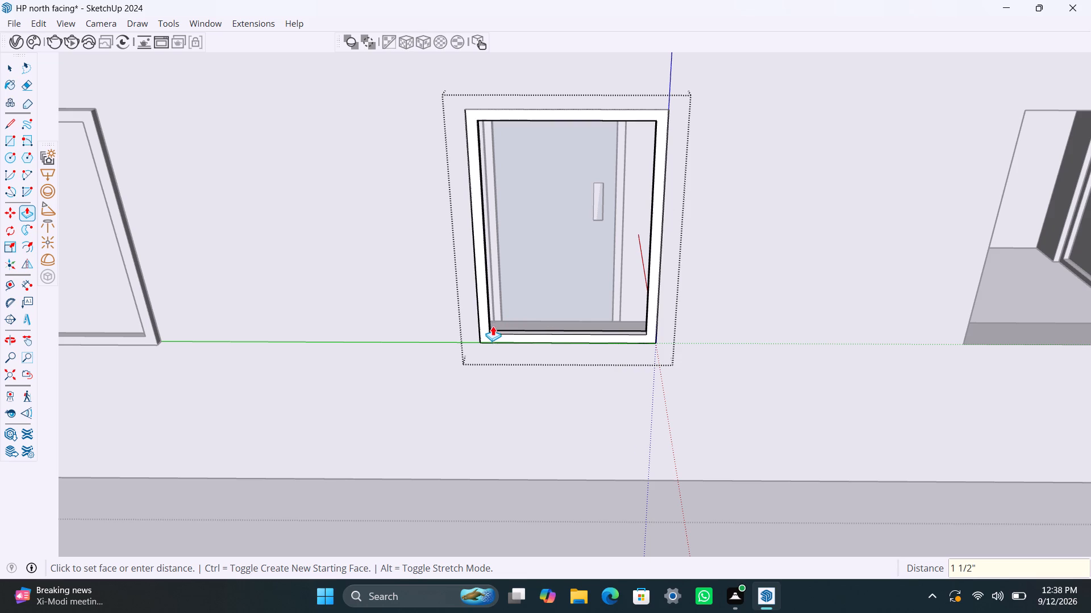
pyautogui.click(490, 331)
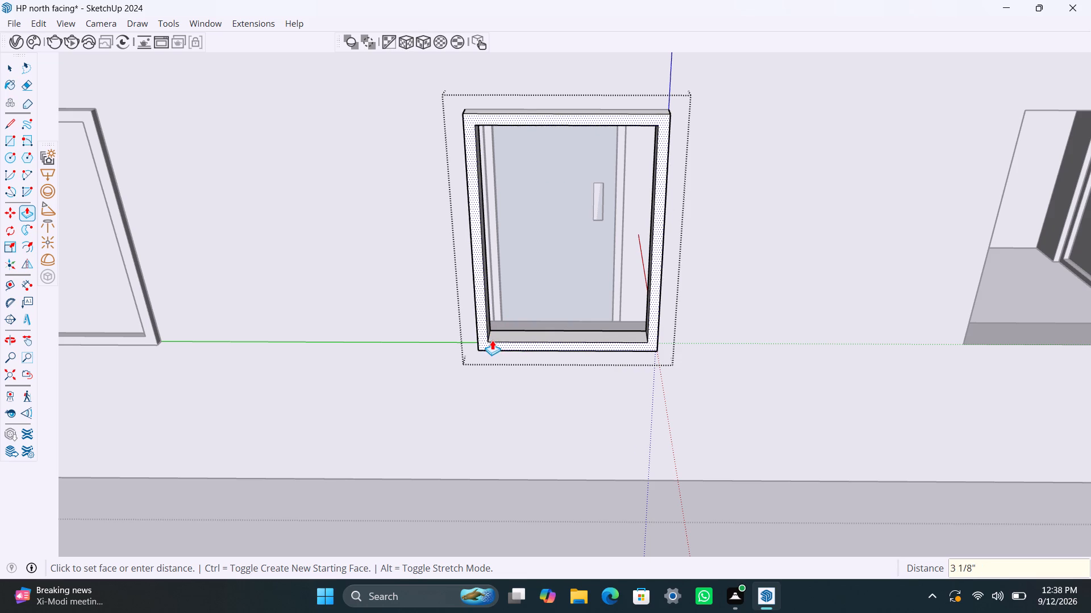
pyautogui.write('1.5"')
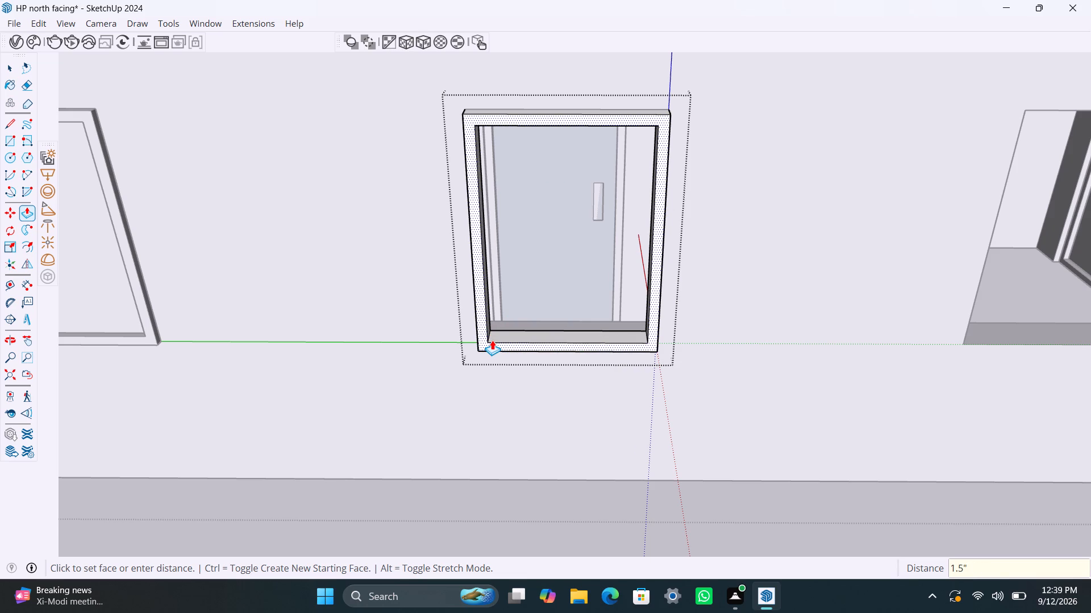
pyautogui.press('Return')
# Draw a 1'4" by 3'8" panel over the frame's half nearest the finished window, delete the other half's face, and group the panel.
pyautogui.press('r')
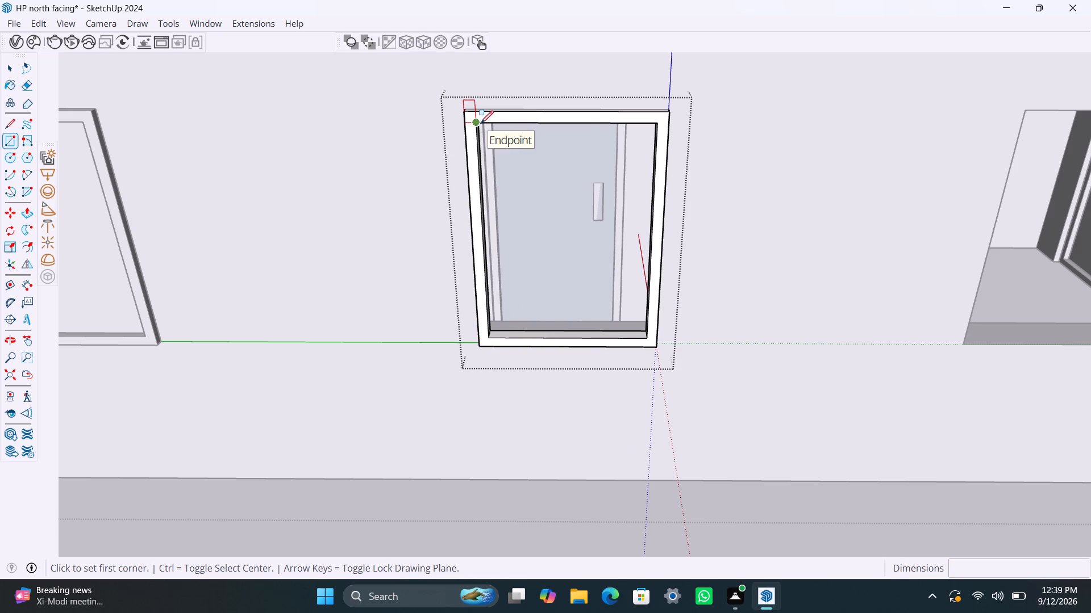
pyautogui.click(480, 124)
pyautogui.click(572, 336)
pyautogui.press('space')
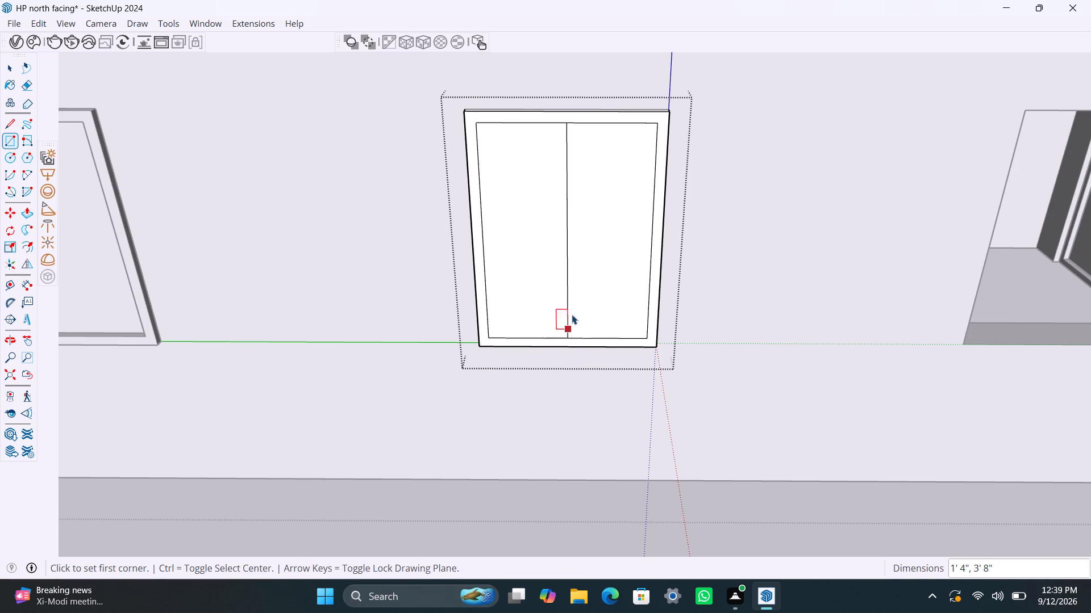
pyautogui.click(586, 301)
pyautogui.press('Delete')
pyautogui.doubleClick(553, 305)
pyautogui.rightClick(553, 305)
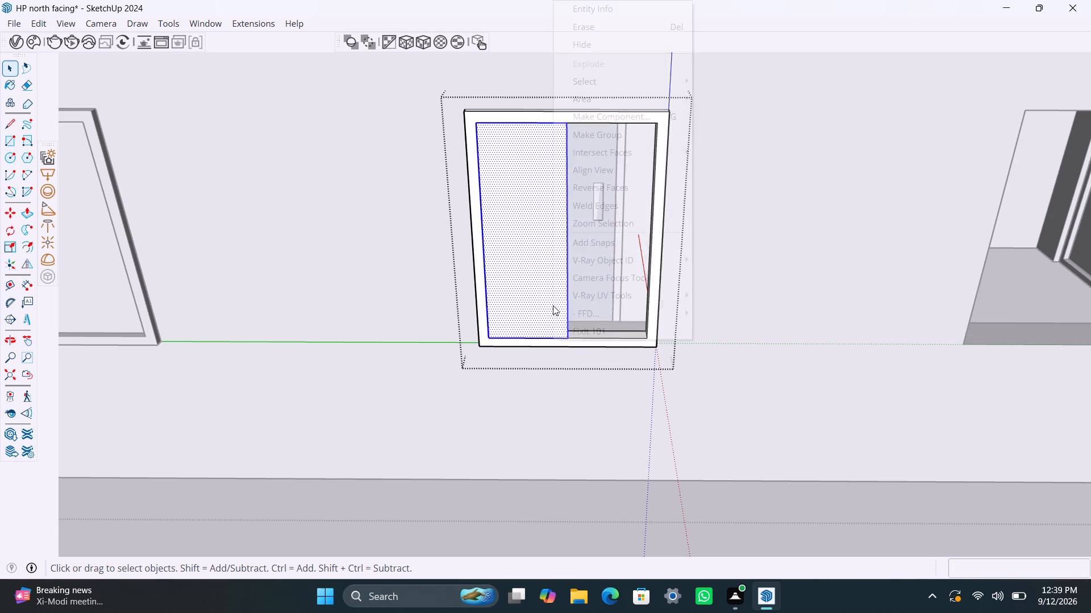
pyautogui.click(609, 134)
# Extrude the second window's half-width panel face by 8mm and leave the panel group.
pyautogui.tripleClick(557, 269)
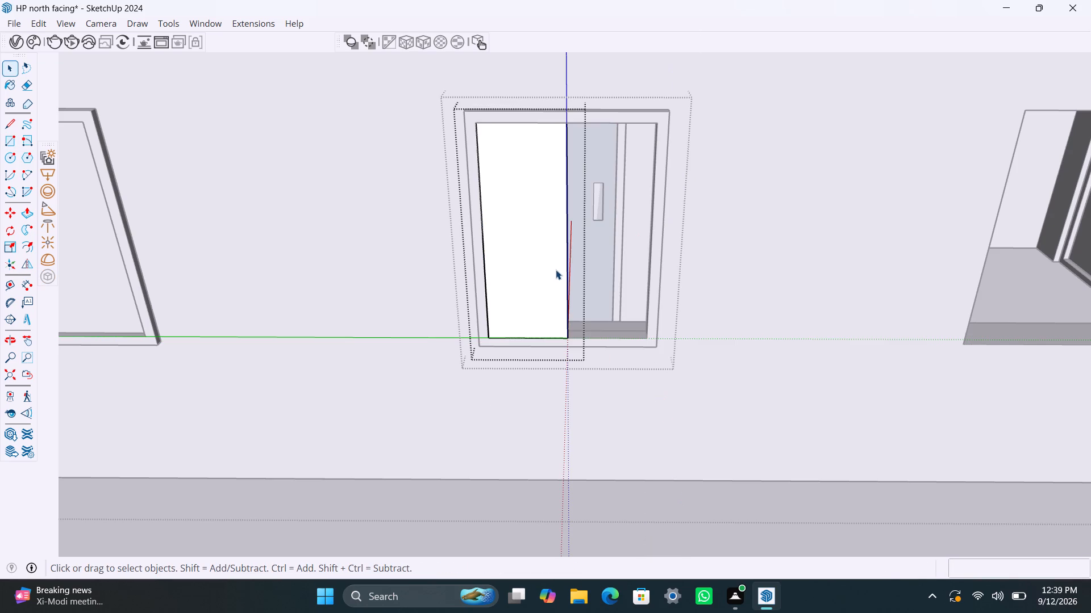
pyautogui.press('p')
pyautogui.click(555, 272)
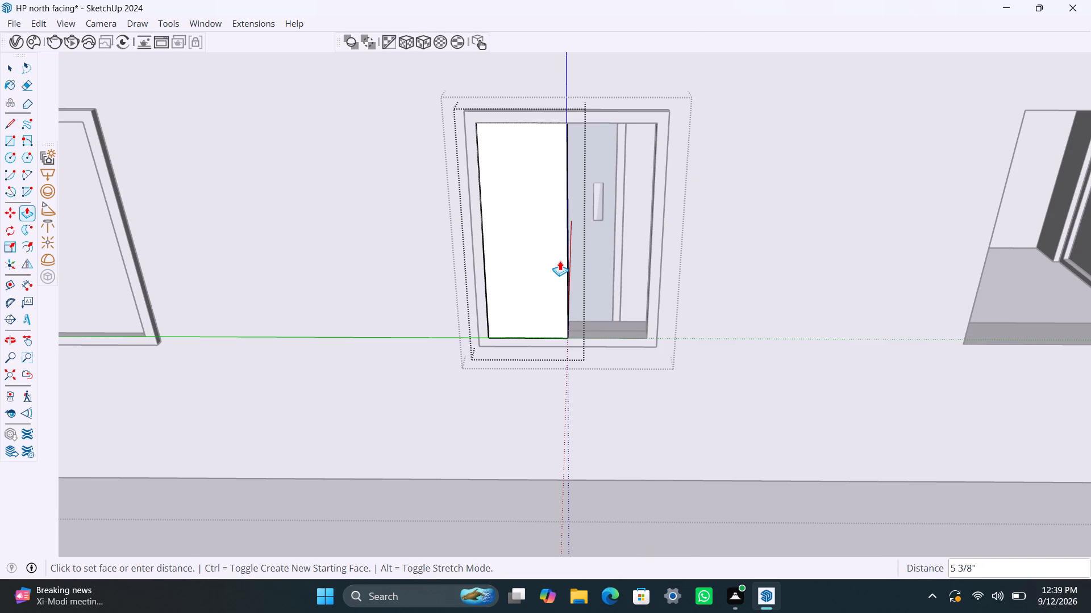
pyautogui.write('8mm')
pyautogui.press('Return')
pyautogui.press('space')
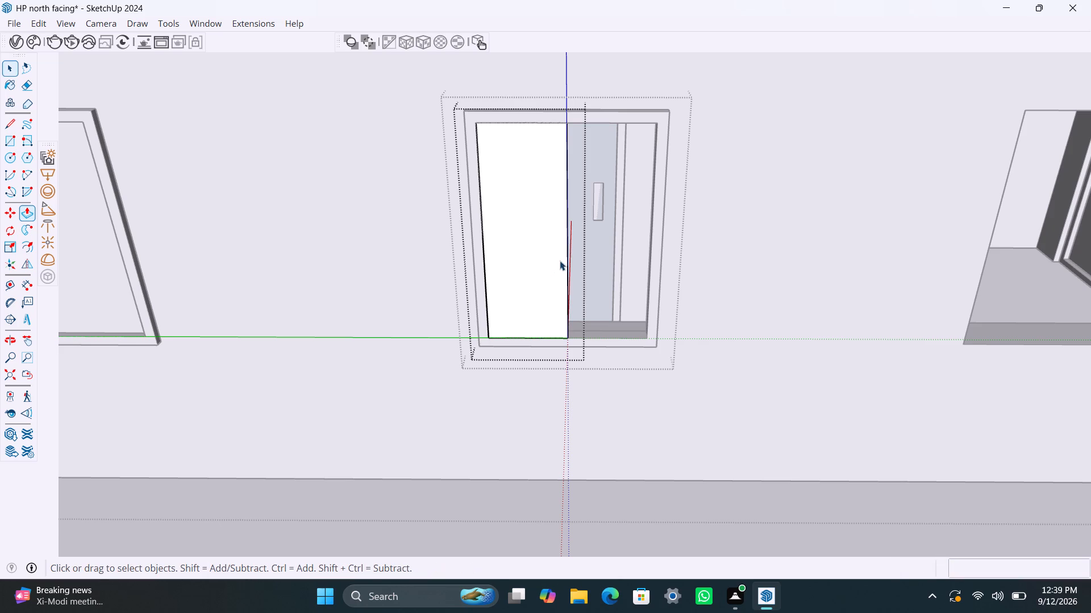
pyautogui.click(742, 271)
# Move the second window's half-width panel 1 1/2" back into its frame.
pyautogui.scroll(-2, 539, 323)
pyautogui.moveTo(573, 304); pyautogui.dragTo(459, 320, button='middle')
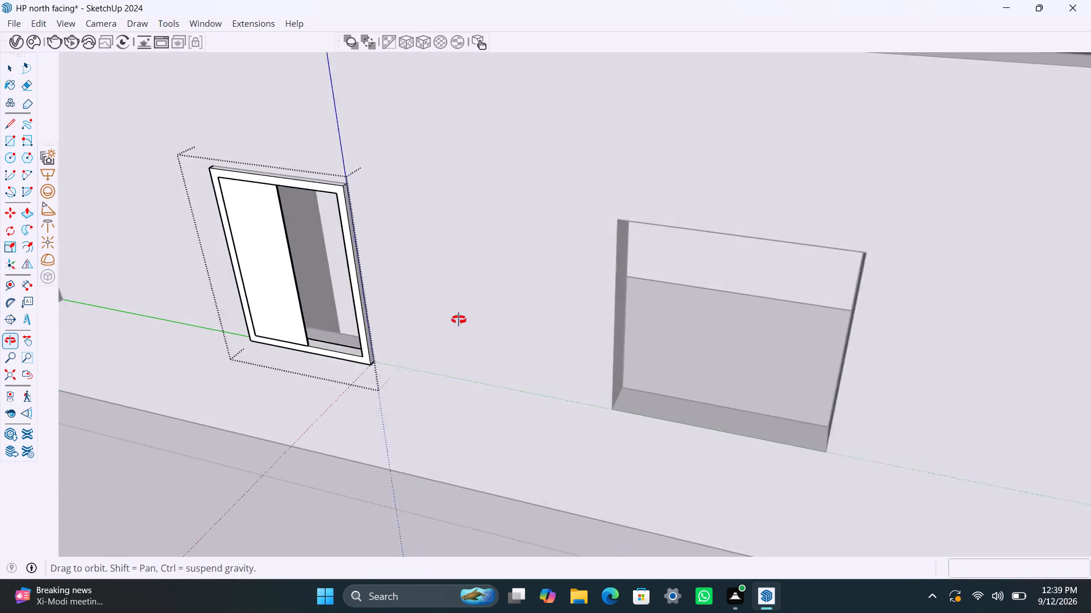
pyautogui.moveTo(459, 320); pyautogui.dragTo(445, 322, button='middle')
pyautogui.scroll(5, 234, 357)
pyautogui.click(236, 322)
pyautogui.scroll(2, 256, 350)
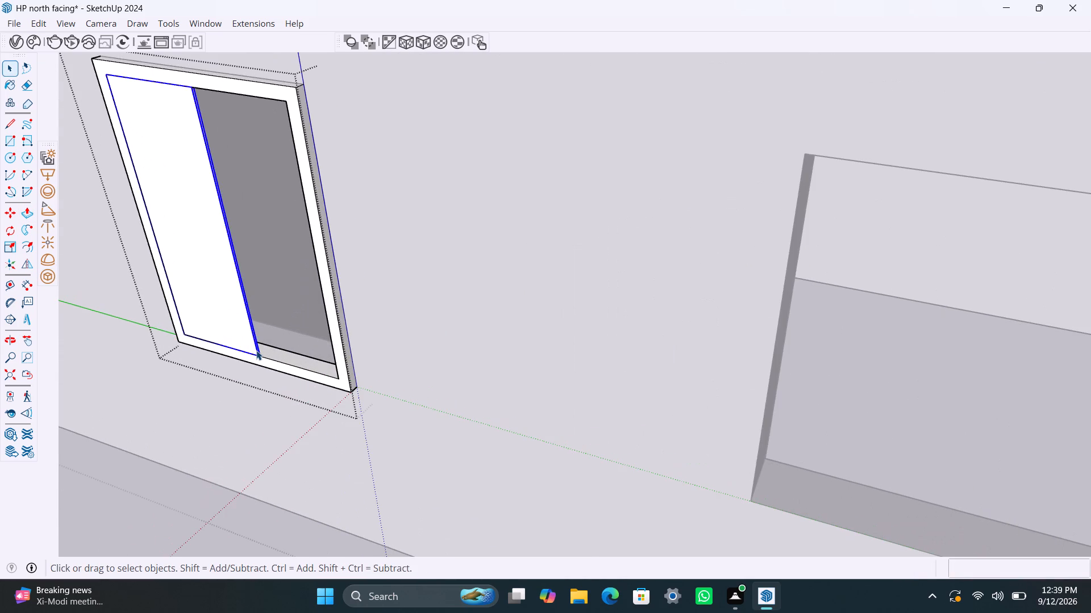
pyautogui.scroll(8, 256, 350)
pyautogui.press('m')
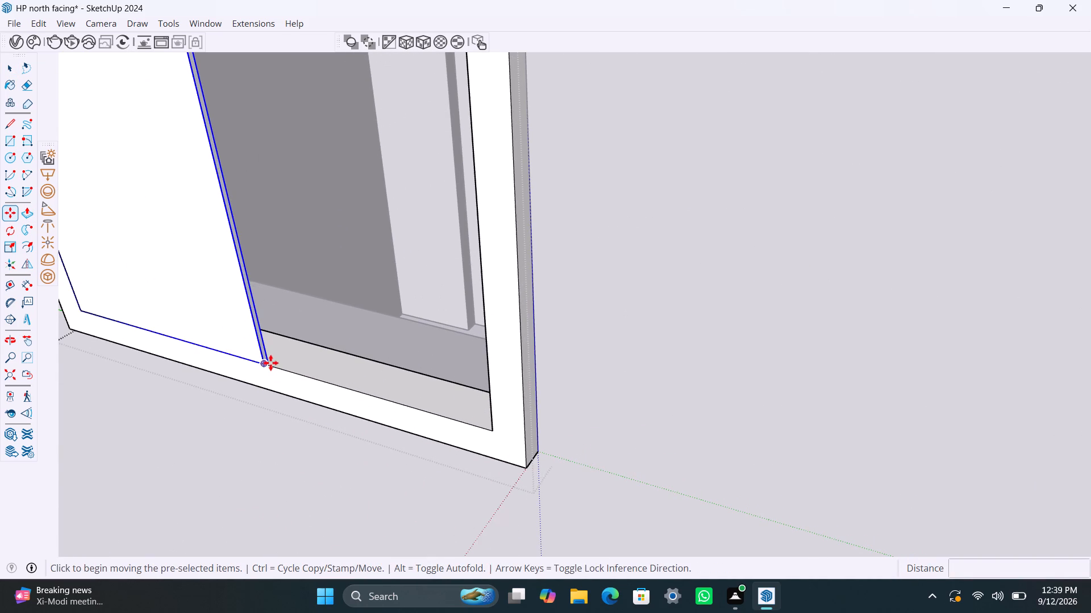
pyautogui.click(262, 359)
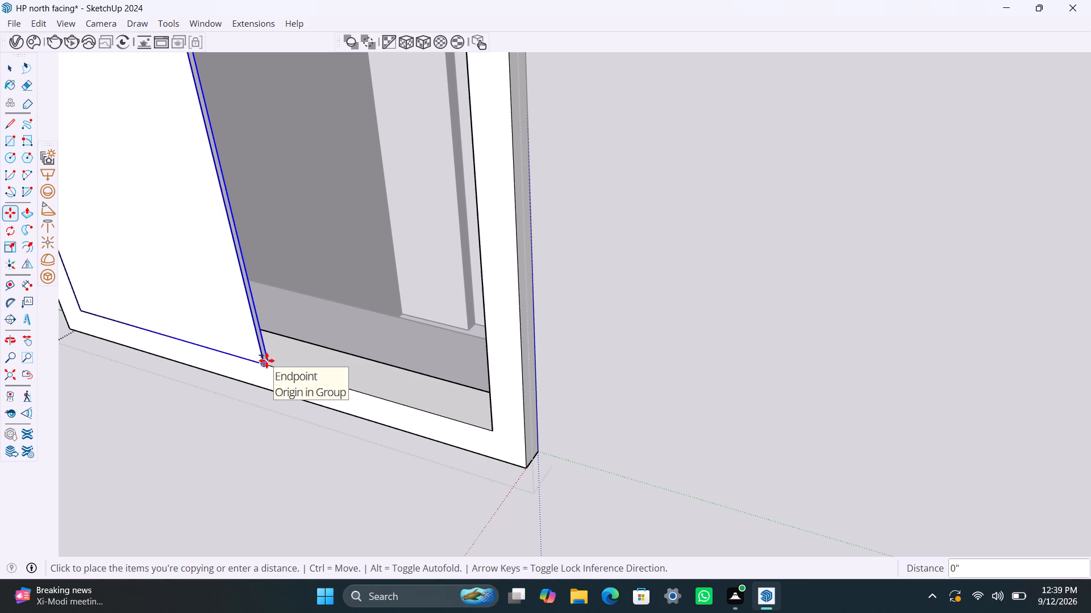
pyautogui.press('Escape')
pyautogui.click(263, 366)
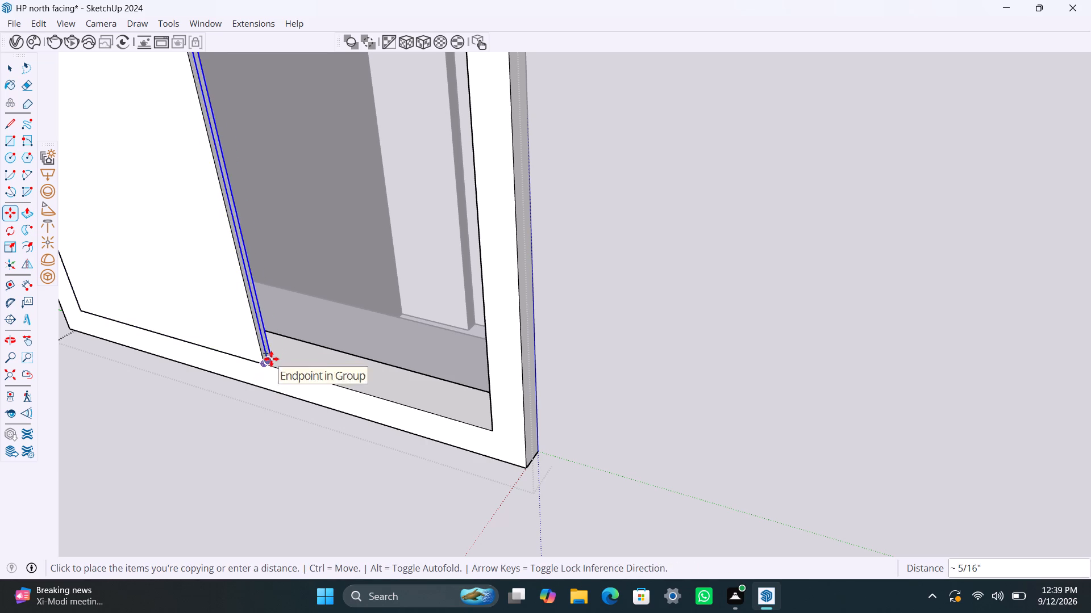
pyautogui.press('Escape')
pyautogui.press('space')
pyautogui.press('m')
pyautogui.click(260, 361)
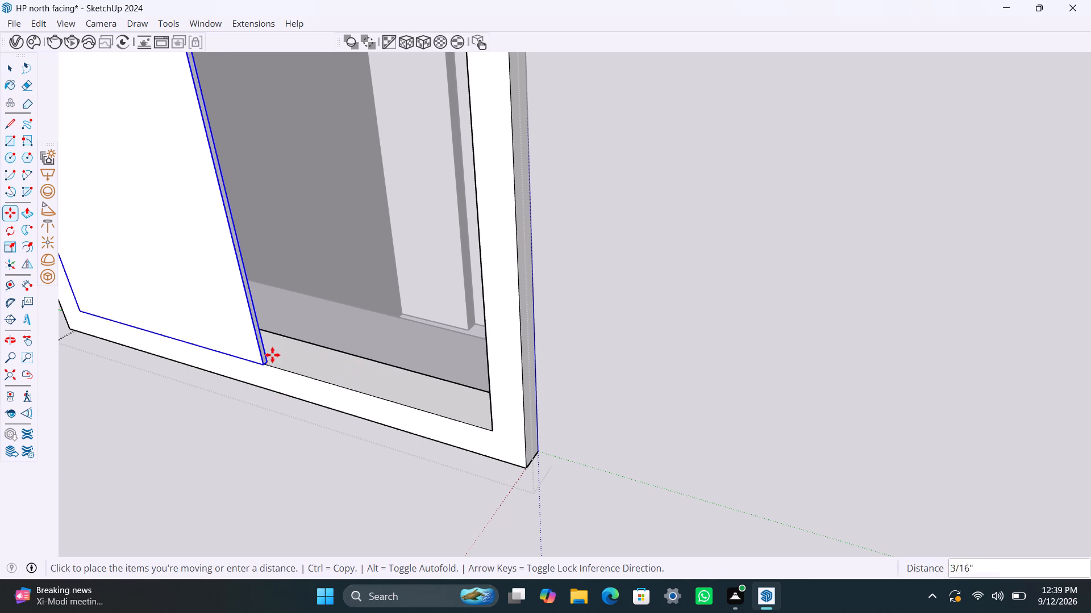
pyautogui.click(278, 343)
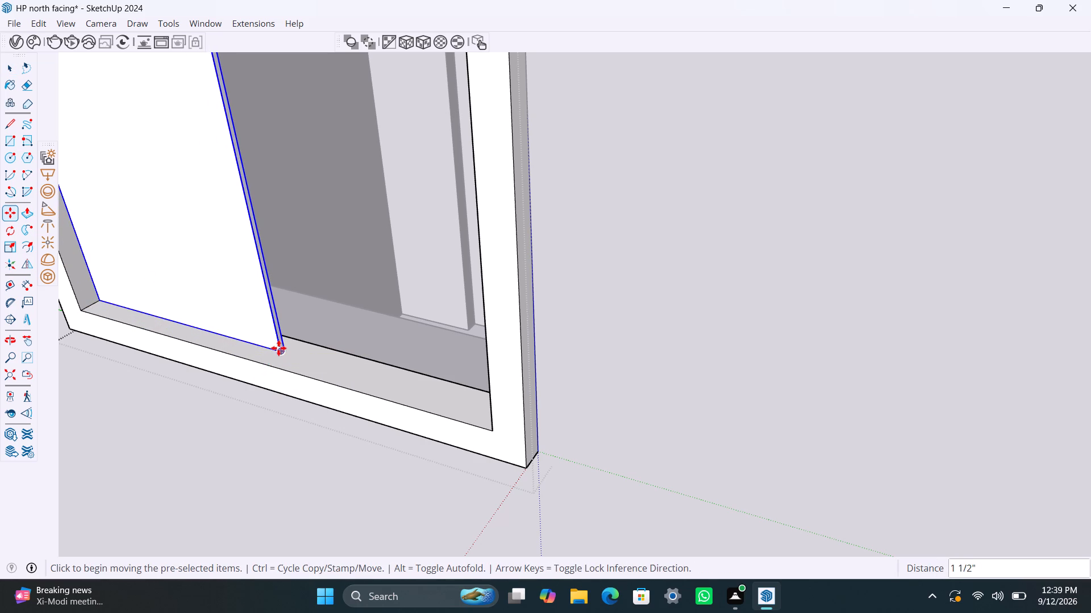
# Copy the second window's panel across to the empty half of the frame, aligned to the frame's inner bottom corner.
pyautogui.scroll(-4, 290, 369)
pyautogui.moveTo(324, 385); pyautogui.dragTo(418, 362, button='middle')
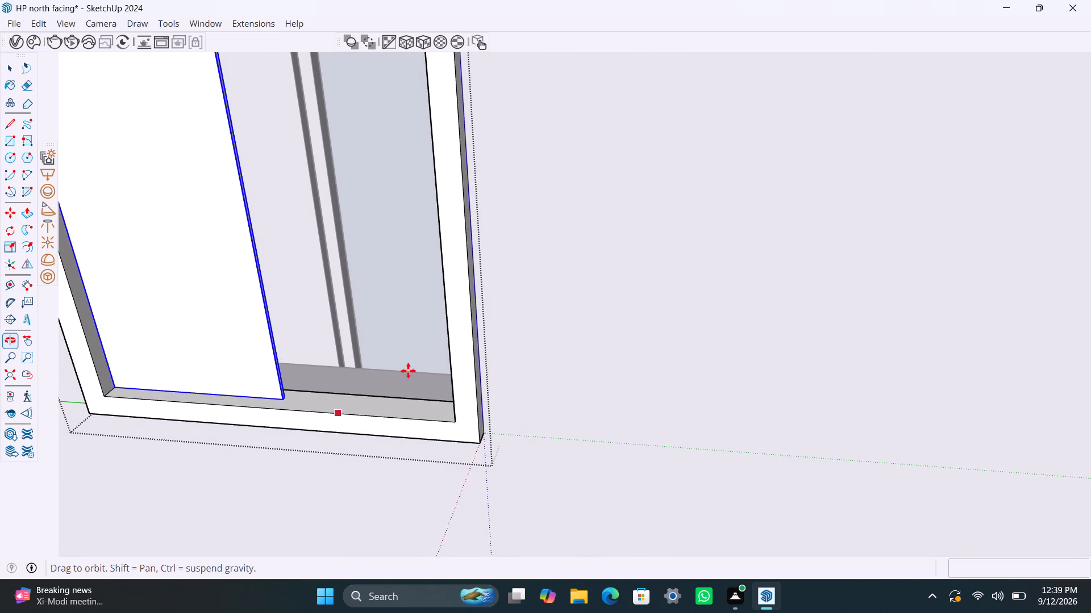
pyautogui.press('m')
pyautogui.moveTo(281, 398); pyautogui.dragTo(295, 397)
pyautogui.click(450, 421)
pyautogui.scroll(3, 262, 367)
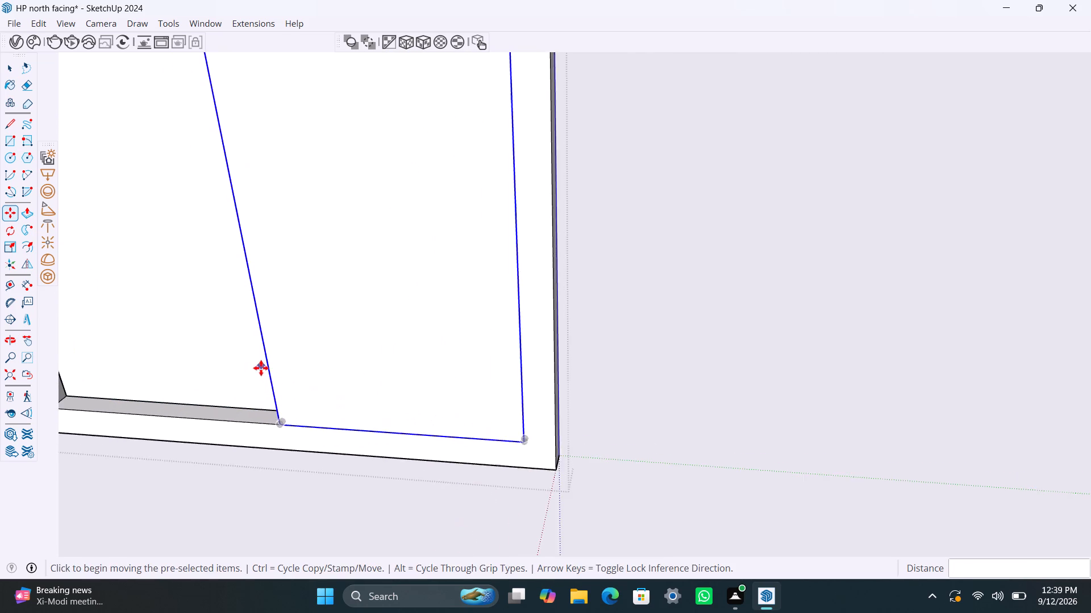
# Move the copied panel about 1 3/16" back so its corner meets the first panel's edge, and leave the window group.
pyautogui.scroll(-4, 252, 377)
pyautogui.moveTo(249, 398); pyautogui.dragTo(461, 396, button='middle')
pyautogui.scroll(2, 292, 474)
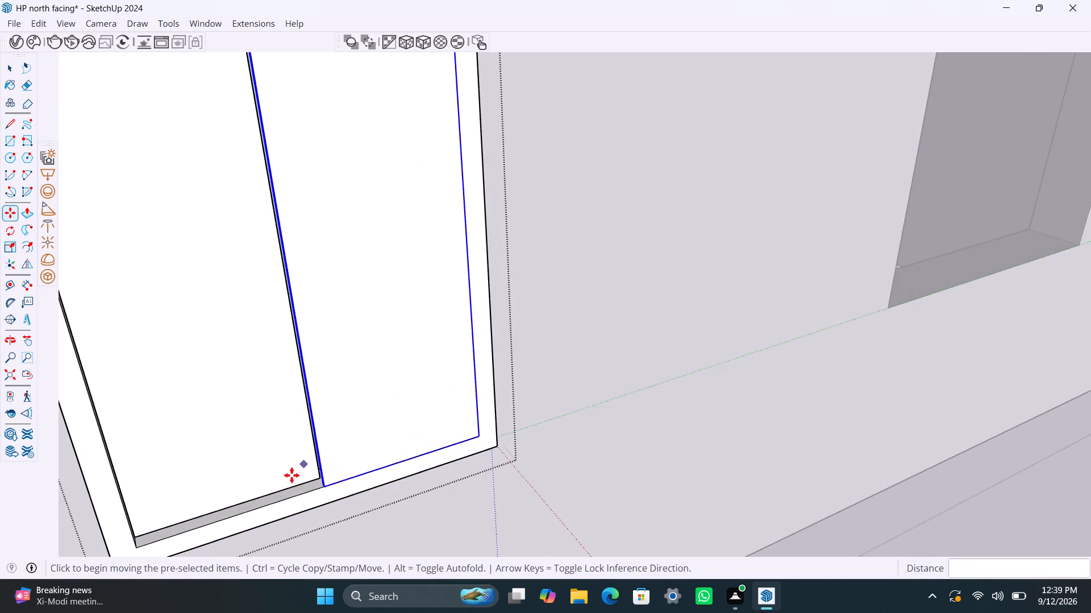
pyautogui.scroll(4, 292, 475)
pyautogui.moveTo(339, 479); pyautogui.dragTo(477, 414, button='middle')
pyautogui.scroll(3, 449, 462)
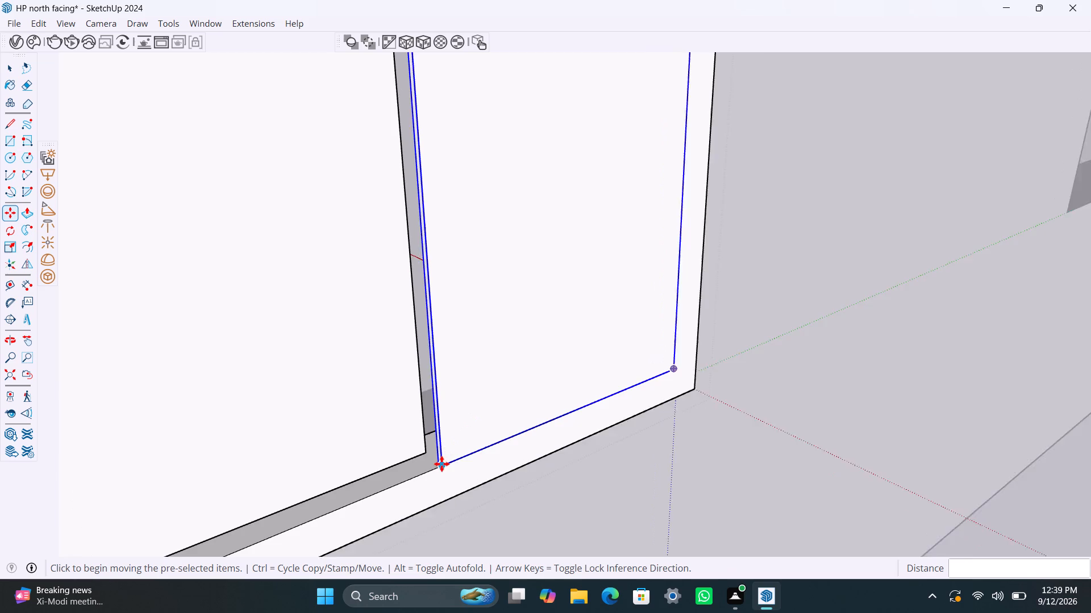
pyautogui.scroll(6, 442, 464)
pyautogui.click(435, 464)
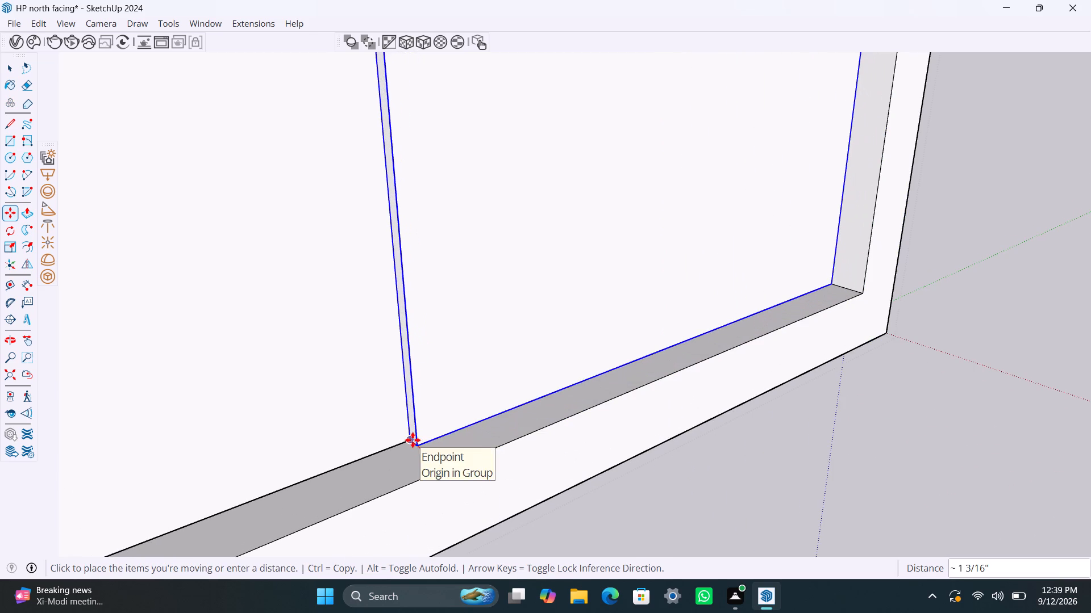
pyautogui.click(413, 440)
pyautogui.press('space')
pyautogui.scroll(-20, 309, 385)
pyautogui.scroll(-8, 309, 385)
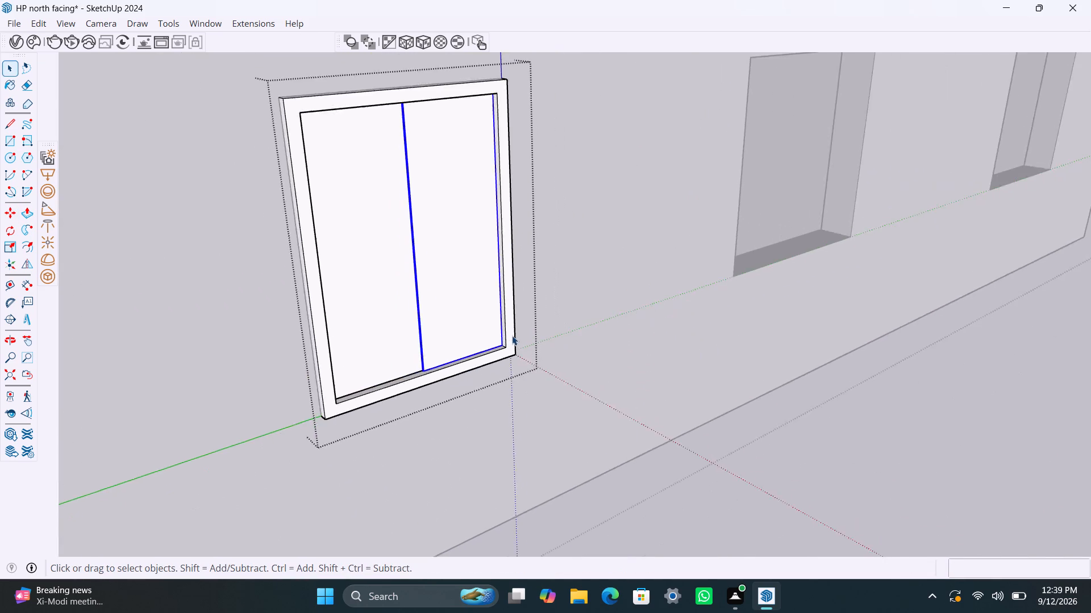
pyautogui.scroll(-17, 512, 335)
pyautogui.moveTo(560, 351); pyautogui.dragTo(415, 376, button='middle')
pyautogui.press('space')
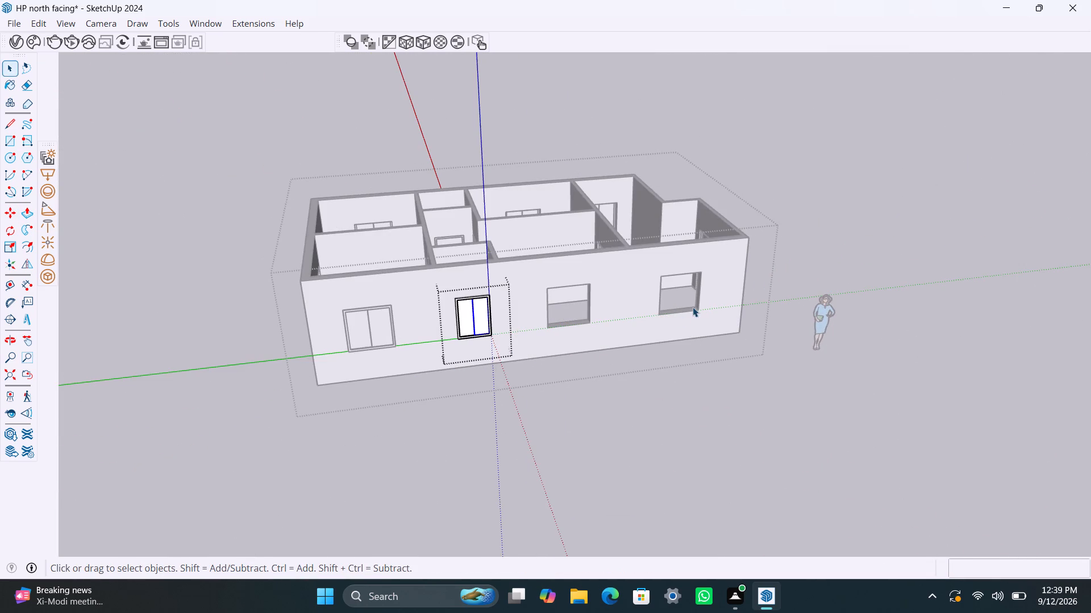
pyautogui.click(784, 233)
# Draw a rectangle corner to corner over the third opening in the long wall and group its face and edges.
pyautogui.scroll(3, 511, 343)
pyautogui.moveTo(546, 338); pyautogui.dragTo(505, 324, button='middle')
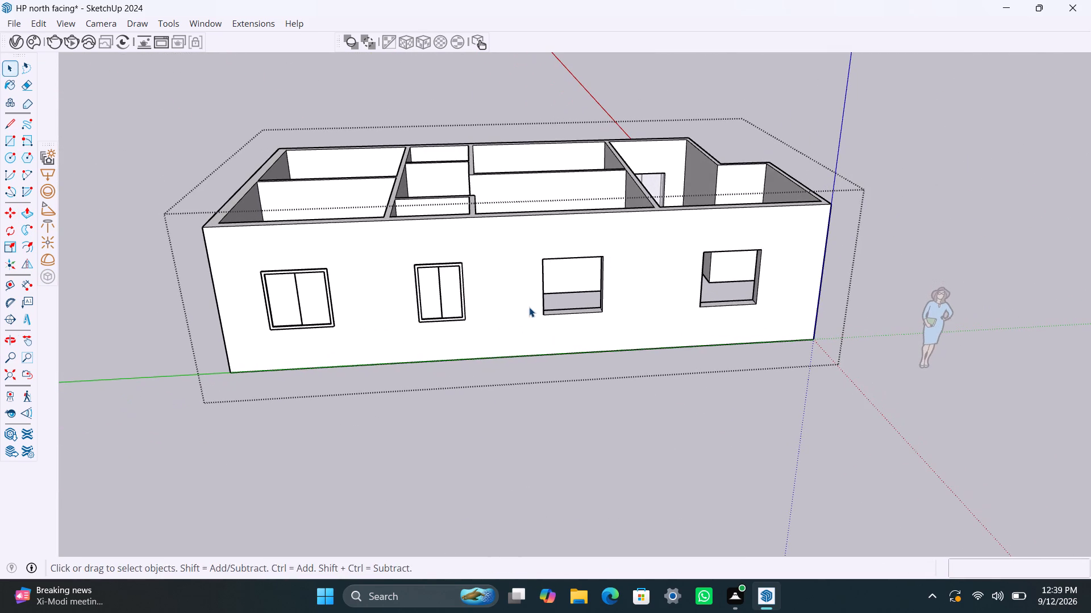
pyautogui.press('r')
pyautogui.click(548, 261)
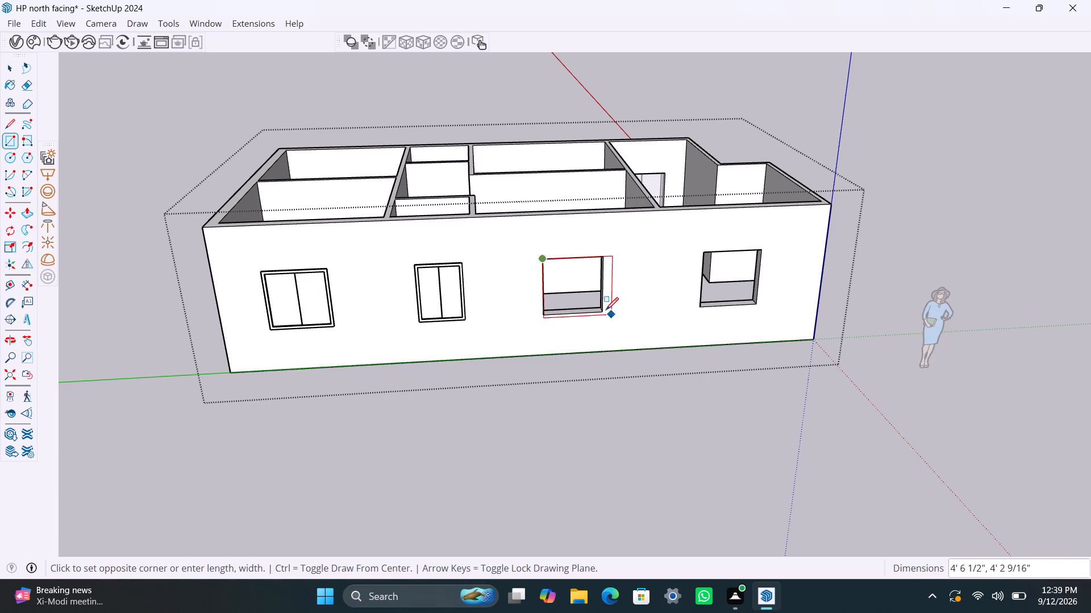
pyautogui.click(606, 308)
pyautogui.press('space')
pyautogui.doubleClick(566, 286)
pyautogui.click(563, 285)
pyautogui.rightClick(563, 285)
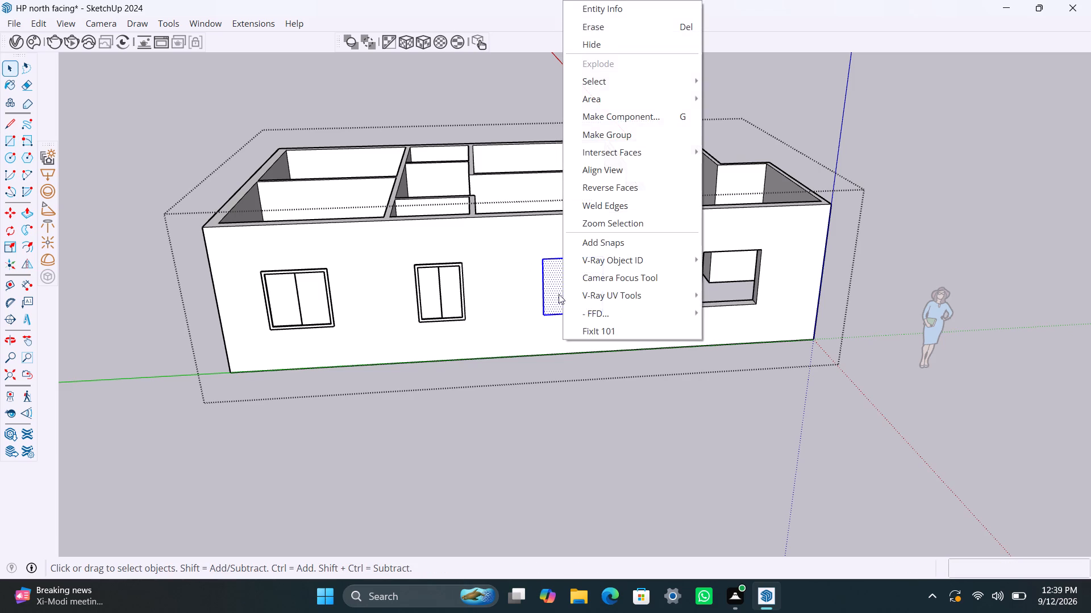
pyautogui.click(618, 132)
# Inside the new group, offset the rectangle's outline 2" inward and delete the inner face to leave a window frame.
pyautogui.tripleClick(556, 282)
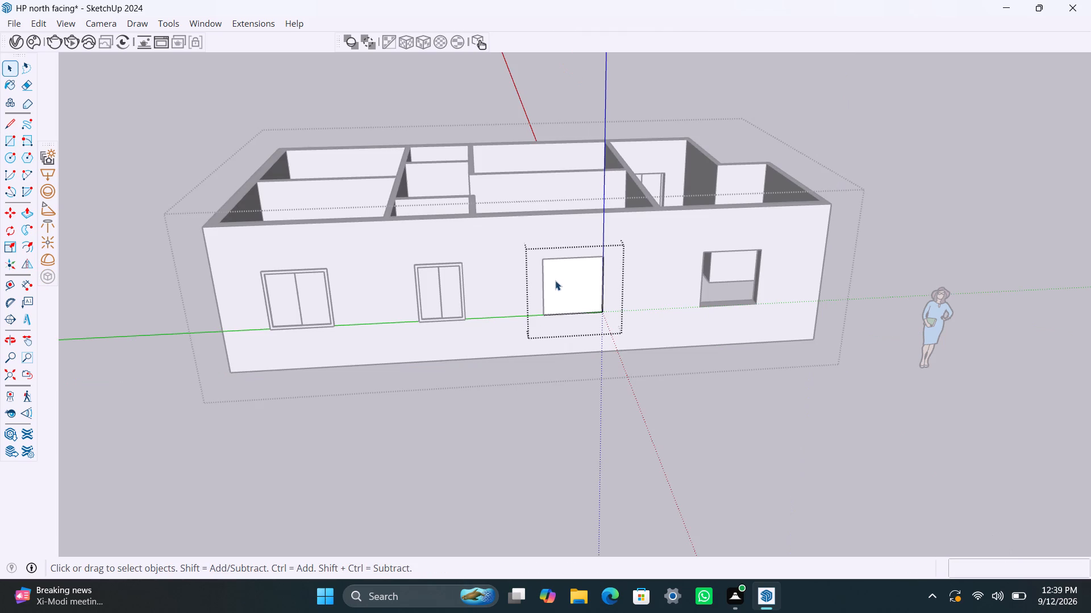
pyautogui.press('f')
pyautogui.click(555, 279)
pyautogui.write('2"')
pyautogui.press('Return')
pyautogui.press('space')
pyautogui.click(577, 286)
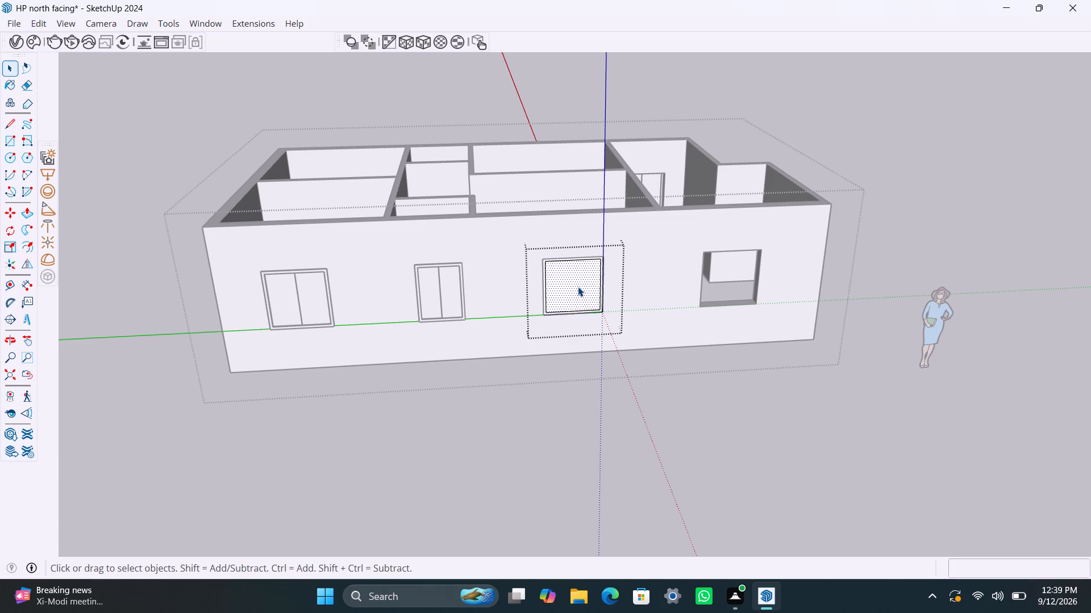
pyautogui.press('Delete')
# Extrude the third window's frame face 1.5" back into the opening and another 1.5" outward from the wall.
pyautogui.scroll(12, 546, 324)
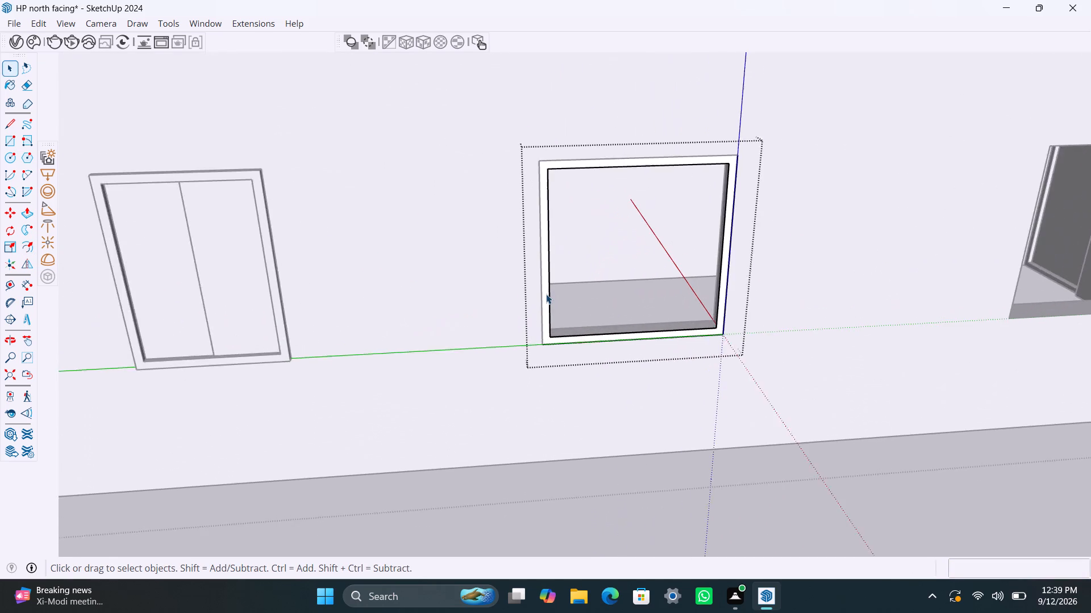
pyautogui.click(546, 293)
pyautogui.press('p')
pyautogui.click(546, 292)
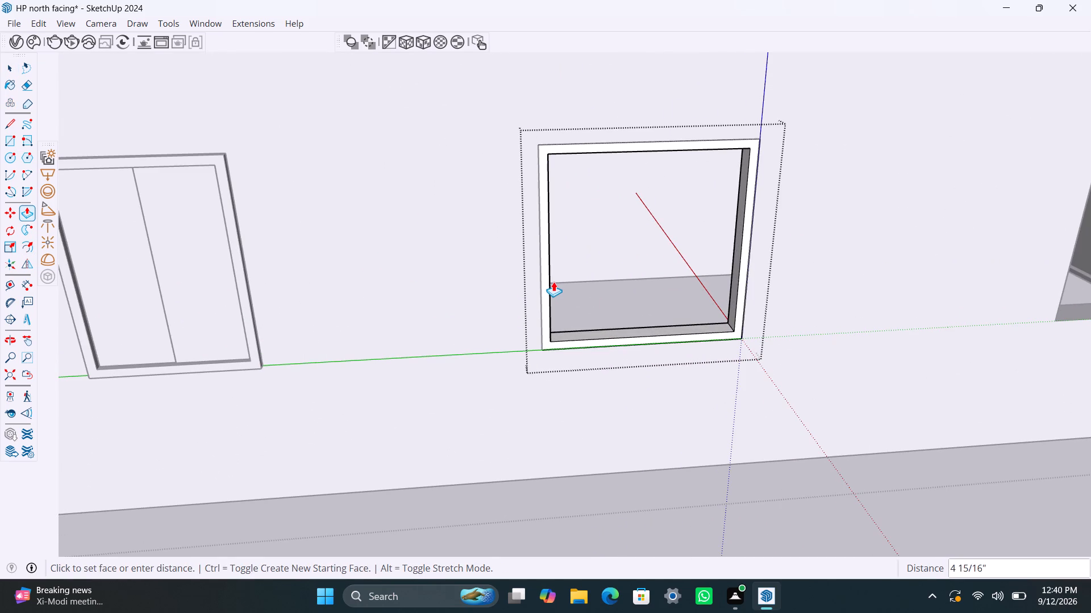
pyautogui.write('1.5"')
pyautogui.press('Return')
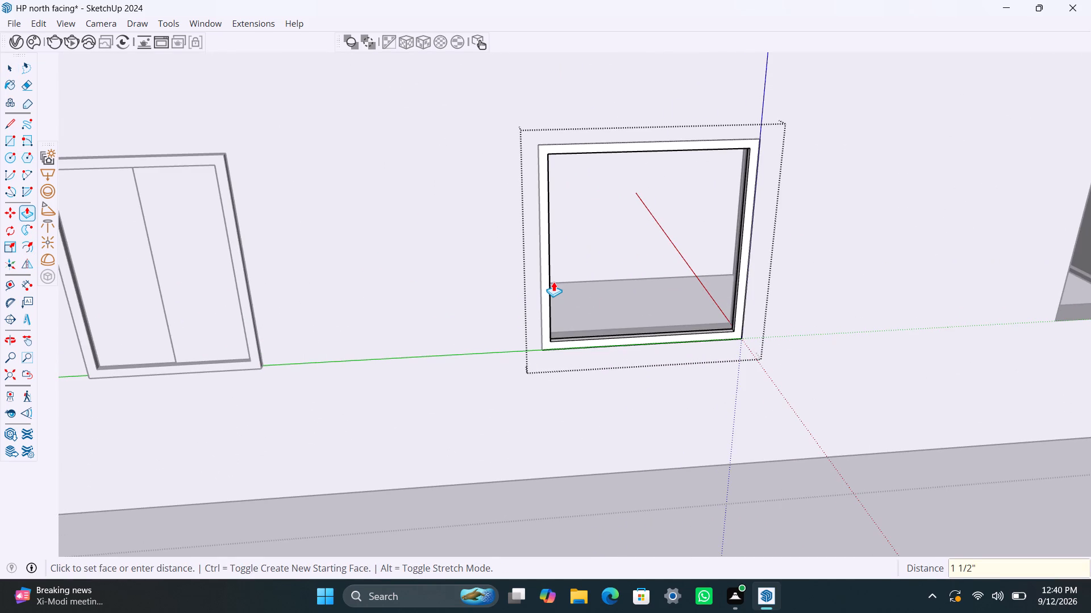
pyautogui.click(547, 285)
pyautogui.write('1.5"')
pyautogui.press('Return')
pyautogui.press('space')
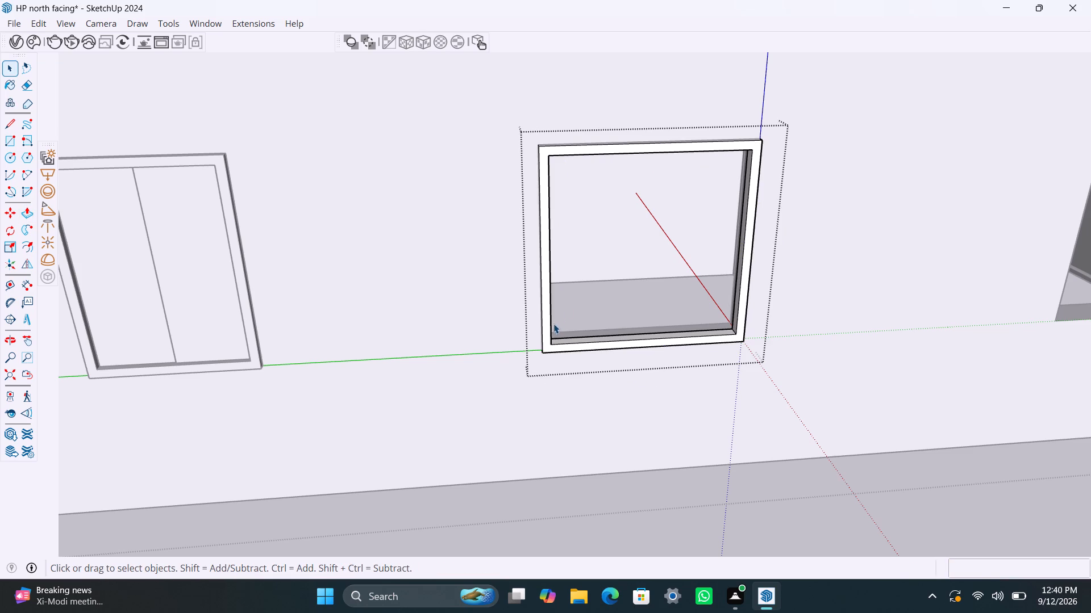
# Draw a panel over the frame's half nearest the second window, delete the other half's face, and group the panel.
pyautogui.press('r')
pyautogui.click(551, 159)
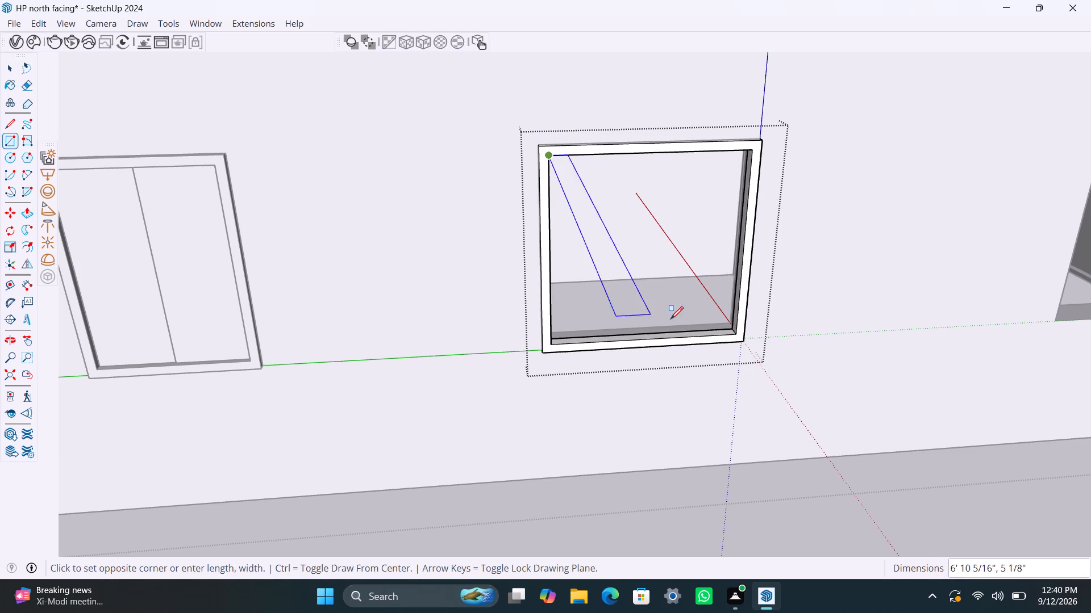
pyautogui.click(646, 339)
pyautogui.press('space')
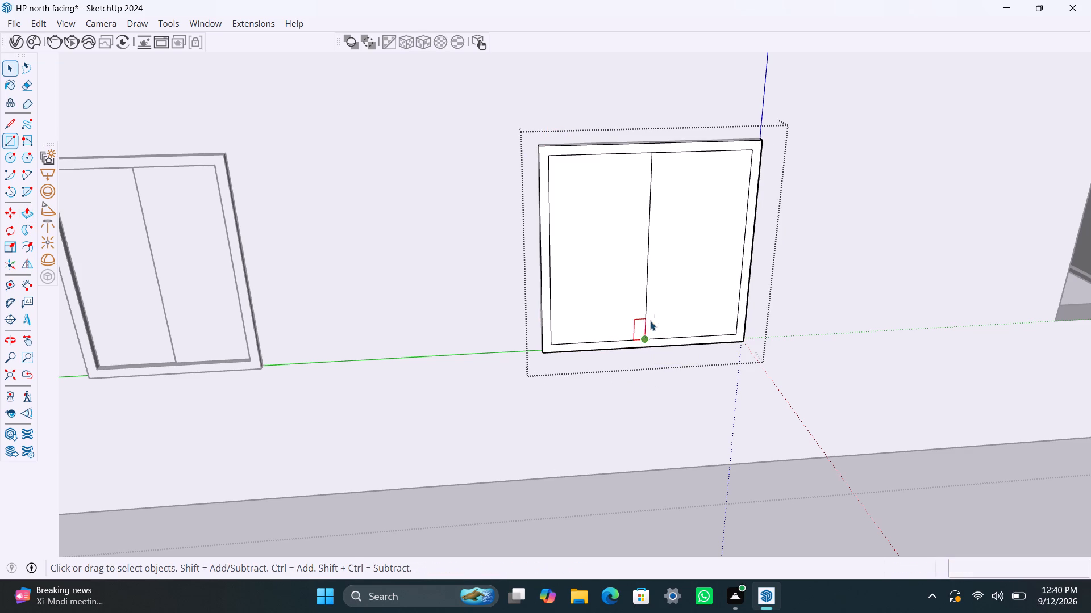
pyautogui.click(659, 309)
pyautogui.press('Delete')
pyautogui.click(610, 297)
pyautogui.click(607, 295)
pyautogui.rightClick(607, 295)
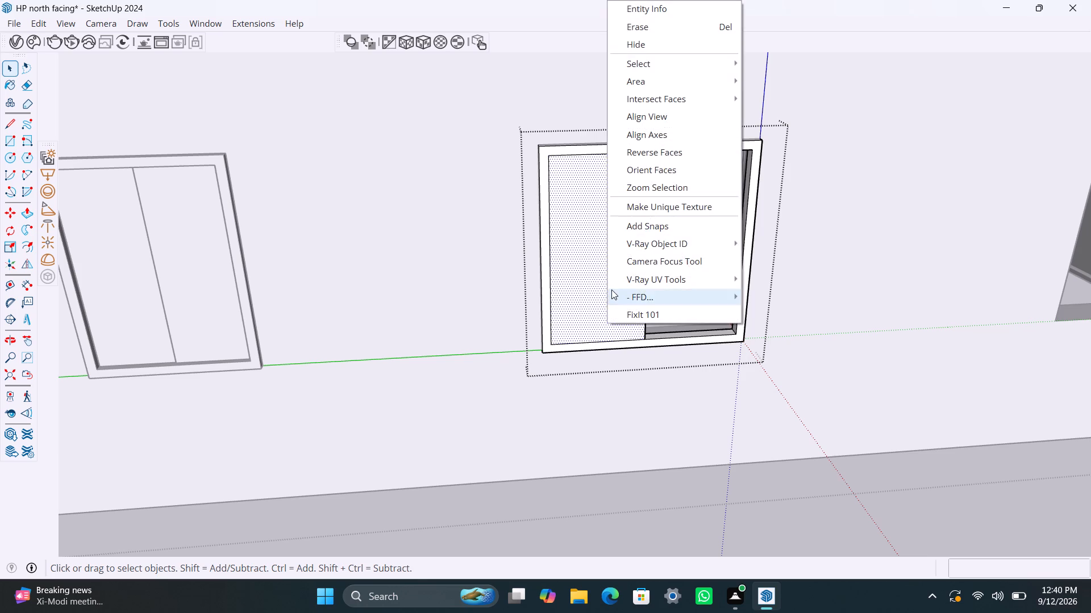
pyautogui.doubleClick(584, 281)
pyautogui.click(584, 281)
pyautogui.rightClick(584, 281)
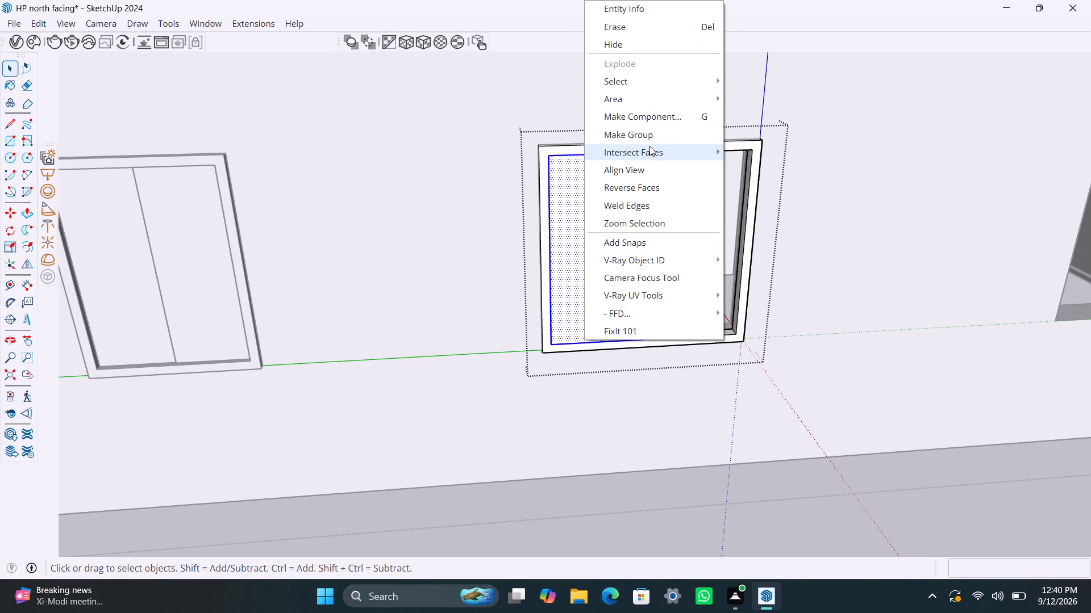
pyautogui.click(649, 135)
# Extrude the third window's half-width panel face by 8mm and leave the panel group.
pyautogui.scroll(2, 617, 297)
pyautogui.moveTo(660, 310); pyautogui.dragTo(509, 340, button='middle')
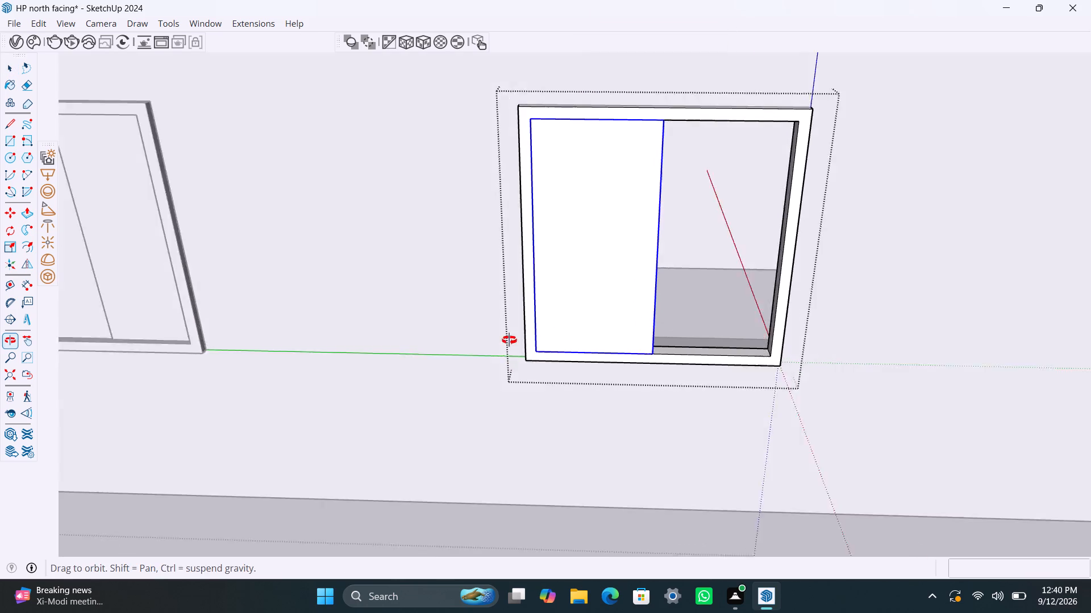
pyautogui.moveTo(509, 340); pyautogui.dragTo(499, 342, button='middle')
pyautogui.scroll(1, 631, 337)
pyautogui.tripleClick(622, 324)
pyautogui.doubleClick(624, 321)
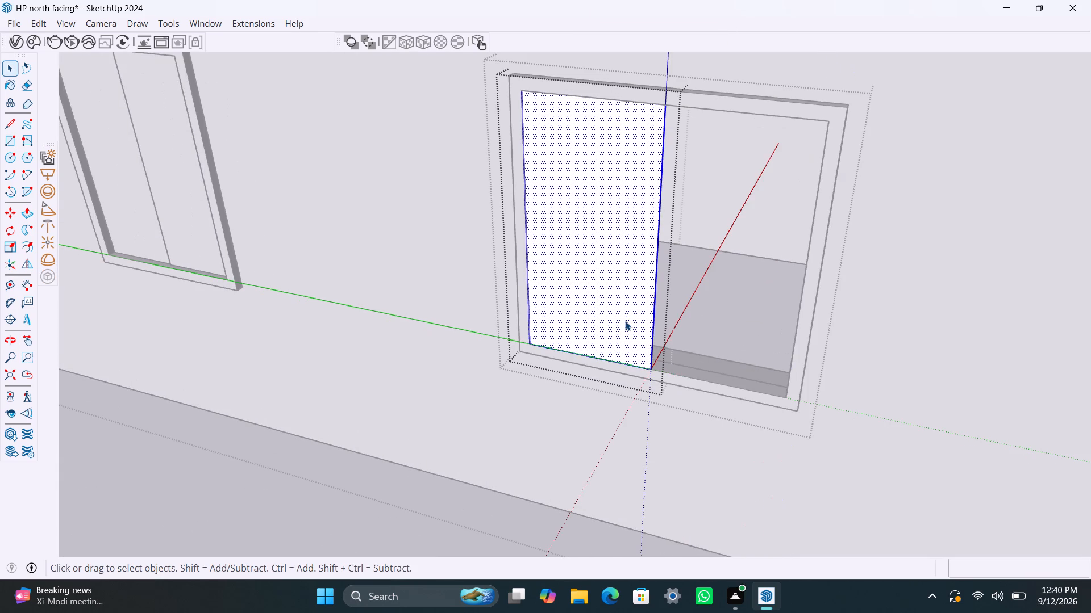
pyautogui.press('p')
pyautogui.click(625, 321)
pyautogui.write('8mm')
pyautogui.press('Return')
pyautogui.press('space')
pyautogui.click(547, 517)
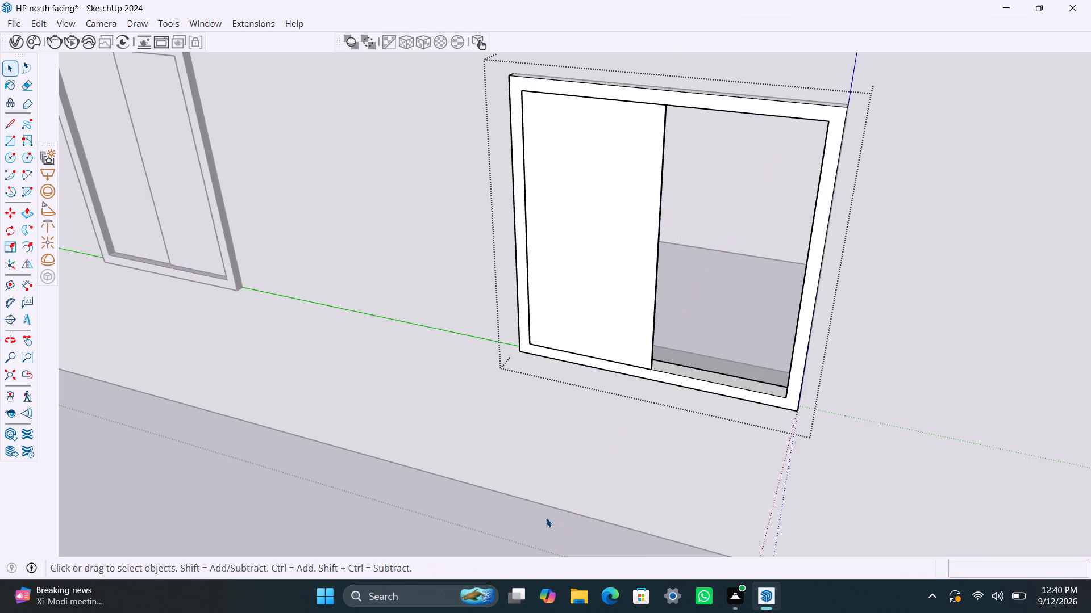
# Move the third window's half-width panel back into its frame, away from the frame's outer face.
pyautogui.scroll(7, 611, 391)
pyautogui.moveTo(709, 366); pyautogui.dragTo(655, 389, button='middle')
pyautogui.scroll(3, 640, 381)
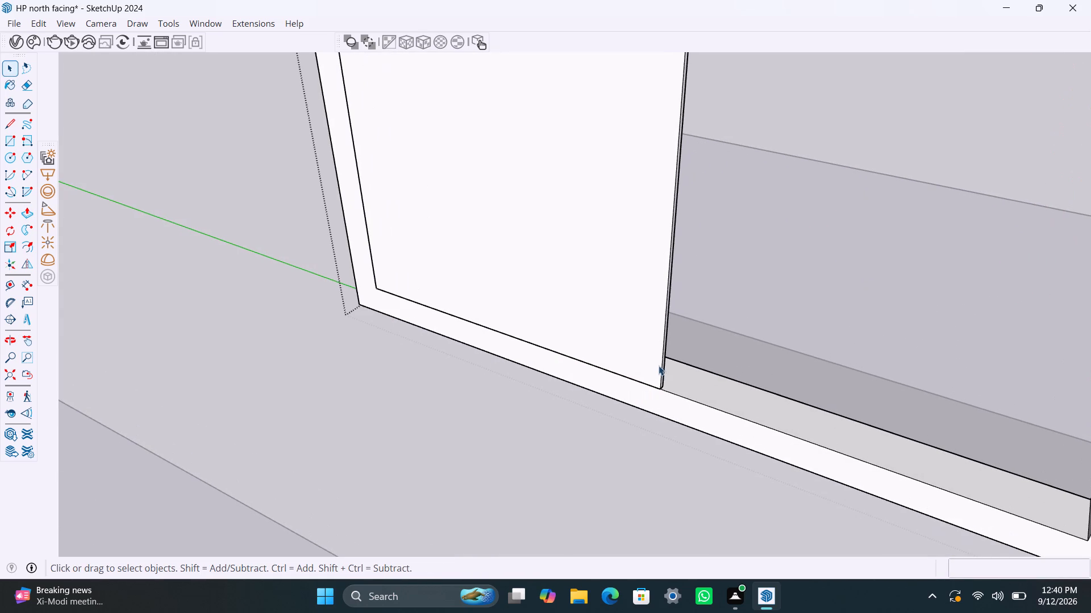
pyautogui.click(660, 364)
pyautogui.click(652, 366)
pyautogui.press('m')
pyautogui.click(660, 386)
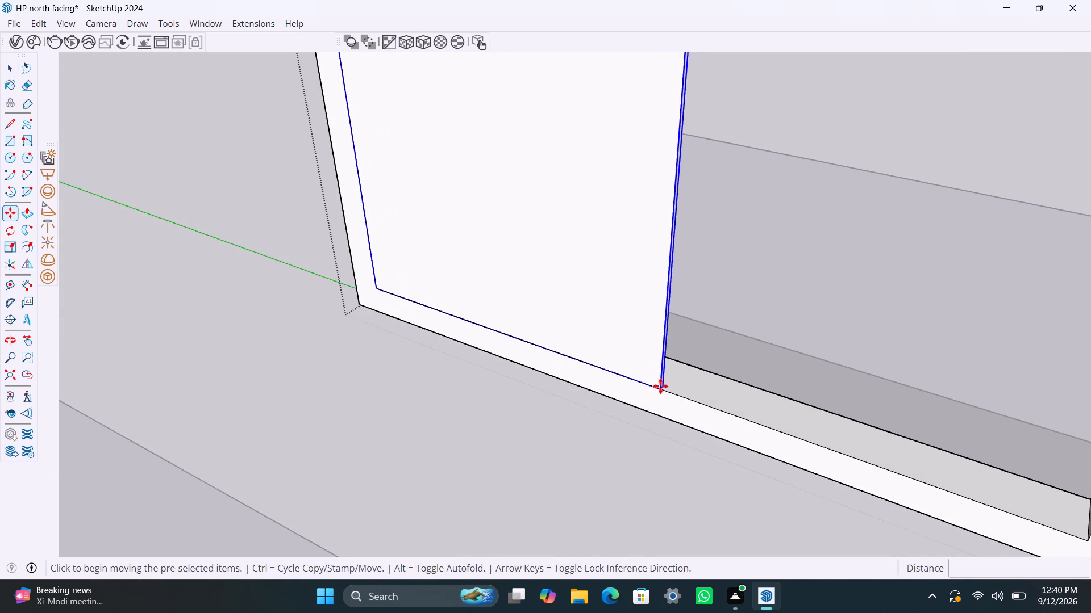
pyautogui.click(665, 371)
pyautogui.scroll(-6, 571, 393)
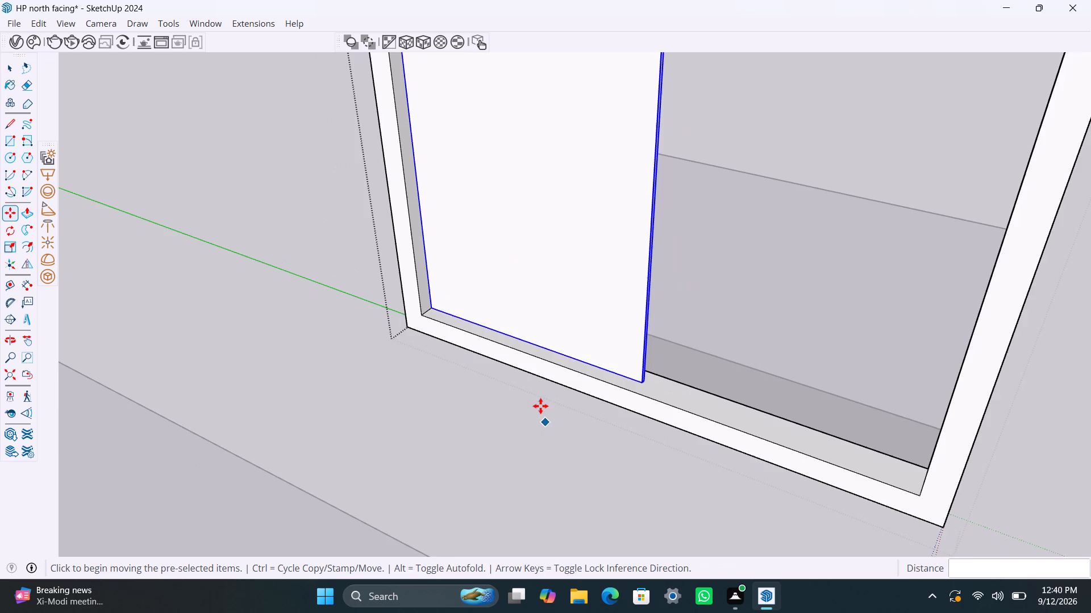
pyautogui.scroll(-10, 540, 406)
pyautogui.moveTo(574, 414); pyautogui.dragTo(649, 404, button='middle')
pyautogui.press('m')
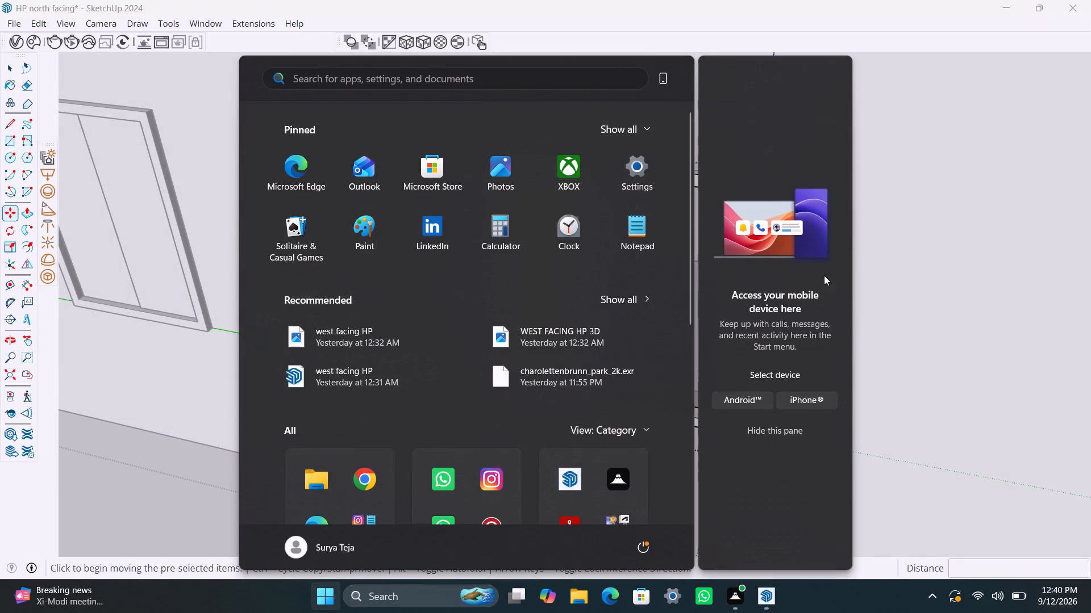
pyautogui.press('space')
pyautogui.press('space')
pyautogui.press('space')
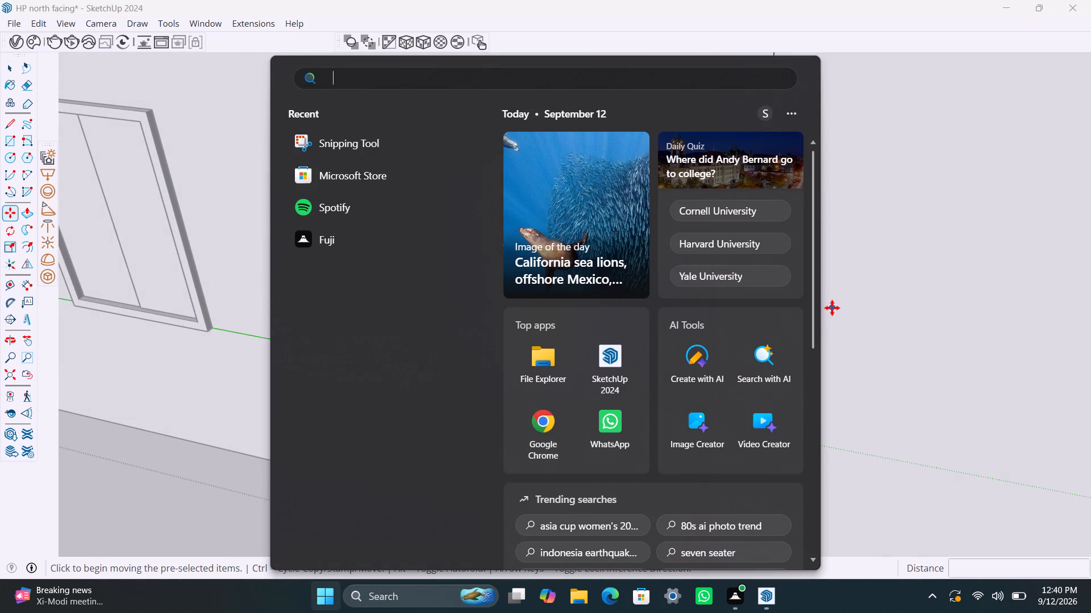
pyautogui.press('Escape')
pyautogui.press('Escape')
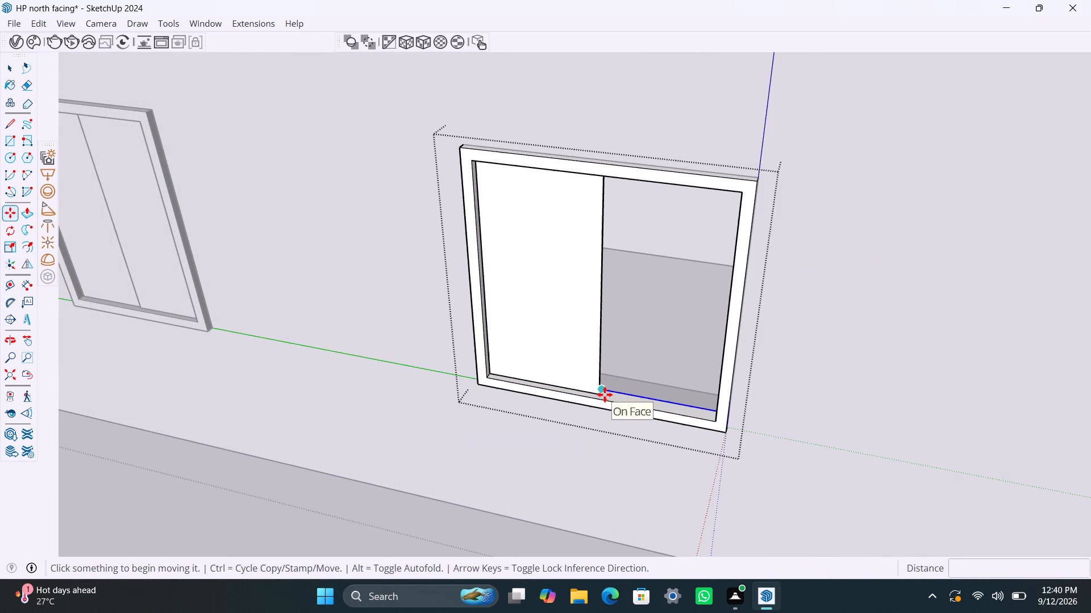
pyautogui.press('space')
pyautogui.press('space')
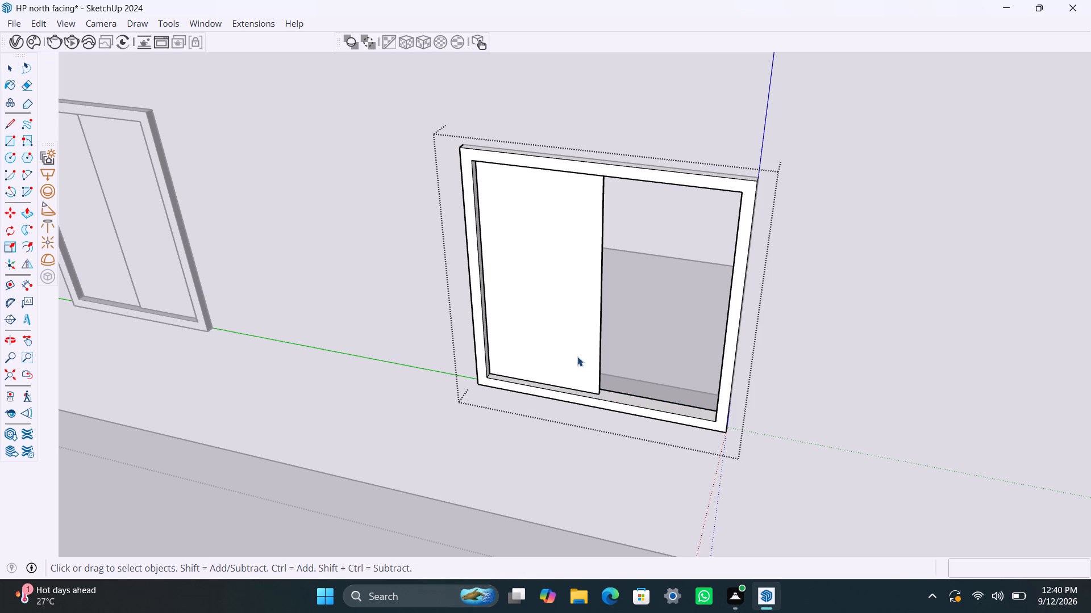
# Copy the third window's half-width panel about 1' 10" across into the empty half of its frame.
pyautogui.click(577, 356)
pyautogui.press('m')
pyautogui.scroll(2, 604, 402)
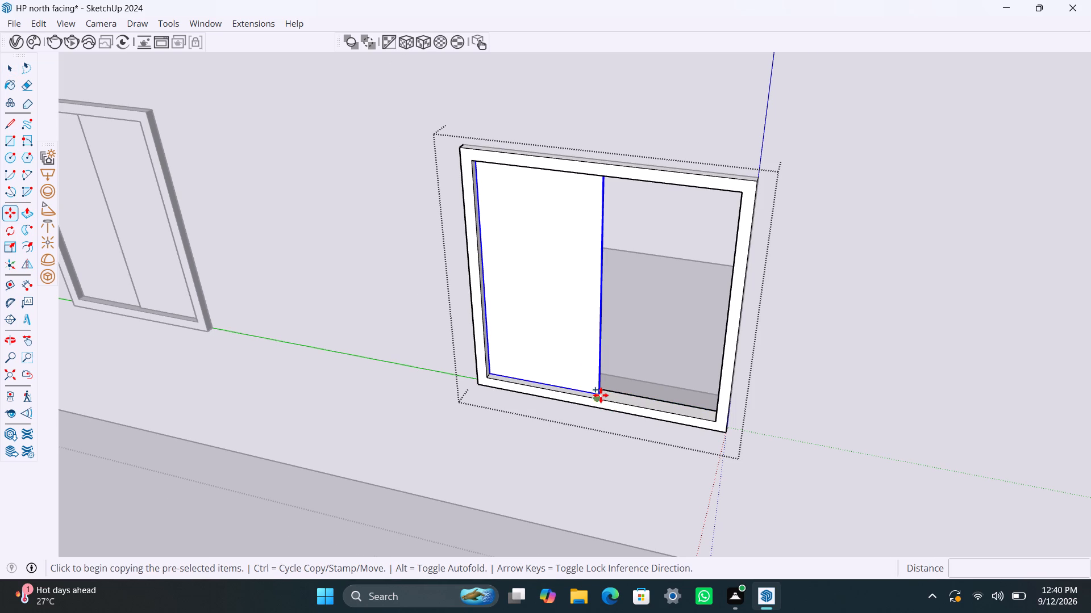
pyautogui.scroll(5, 601, 395)
pyautogui.click(597, 391)
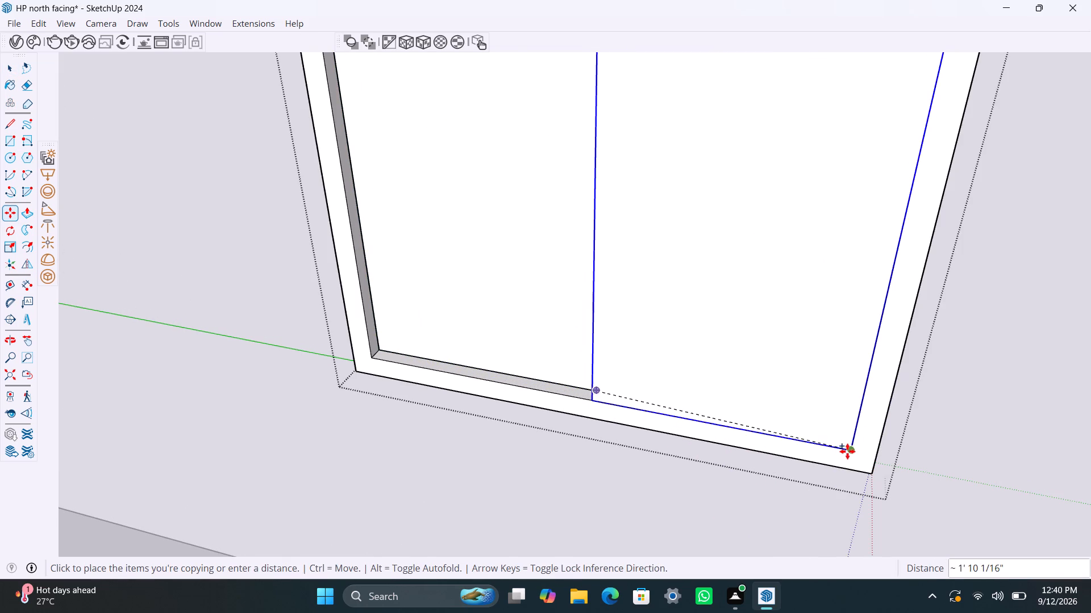
pyautogui.click(847, 451)
# Move the third window's copied panel back until it sits directly against the first panel's plane, and leave the window group.
pyautogui.scroll(3, 547, 419)
pyautogui.moveTo(556, 370); pyautogui.dragTo(785, 391, button='middle')
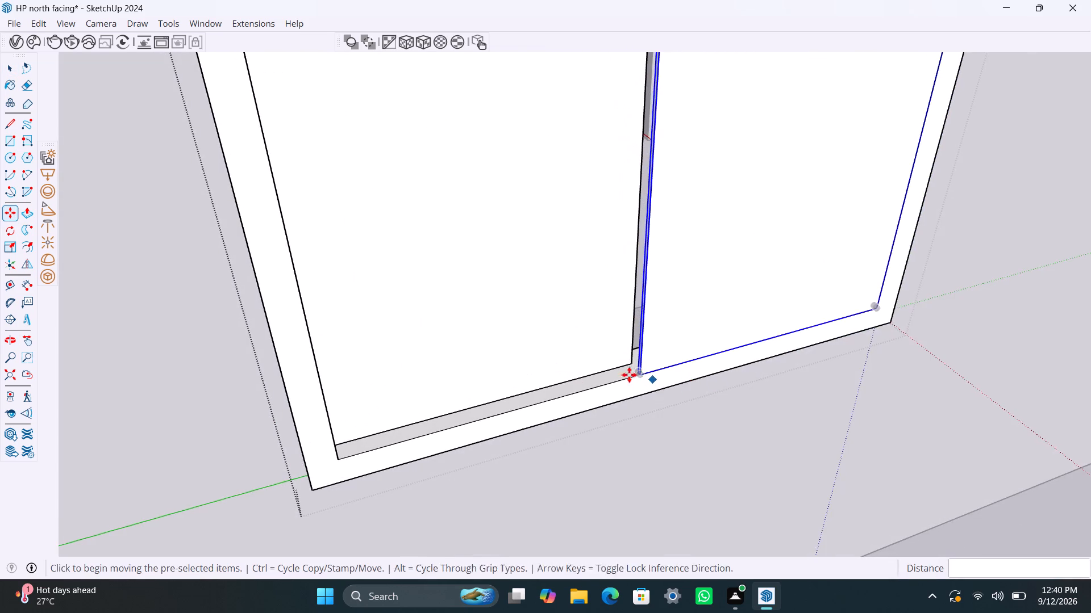
pyautogui.scroll(12, 626, 373)
pyautogui.click(640, 380)
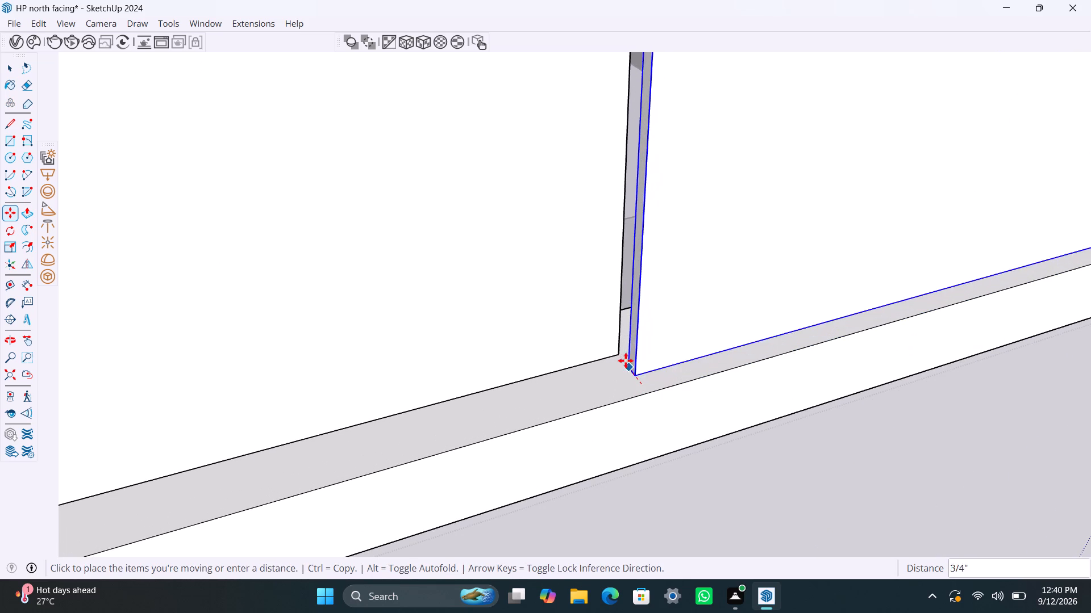
pyautogui.click(621, 355)
pyautogui.press('space')
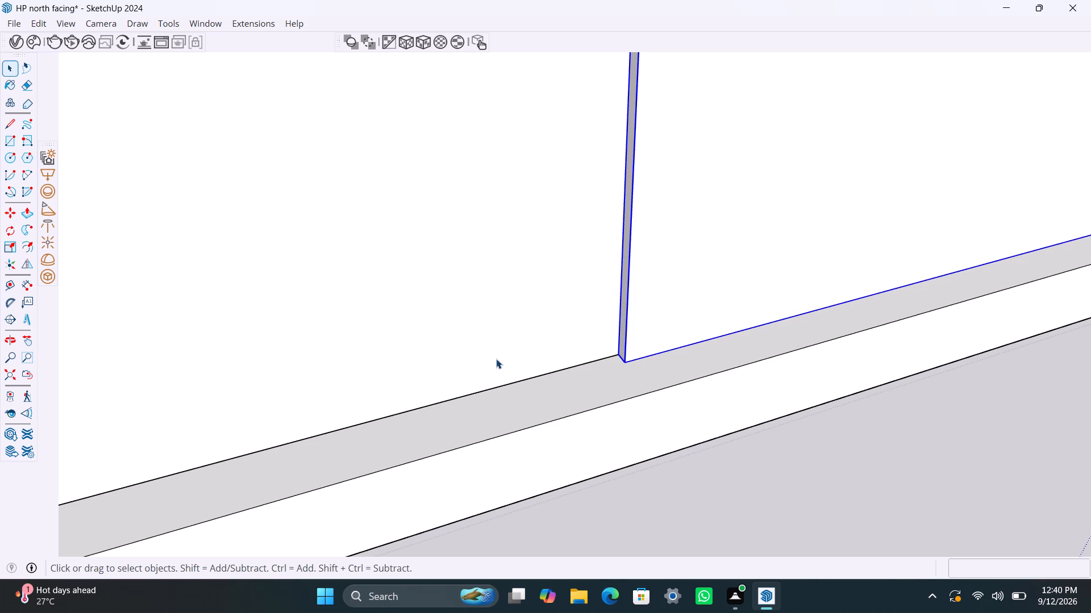
pyautogui.press('space')
pyautogui.scroll(-20, 528, 308)
pyautogui.scroll(-8, 528, 308)
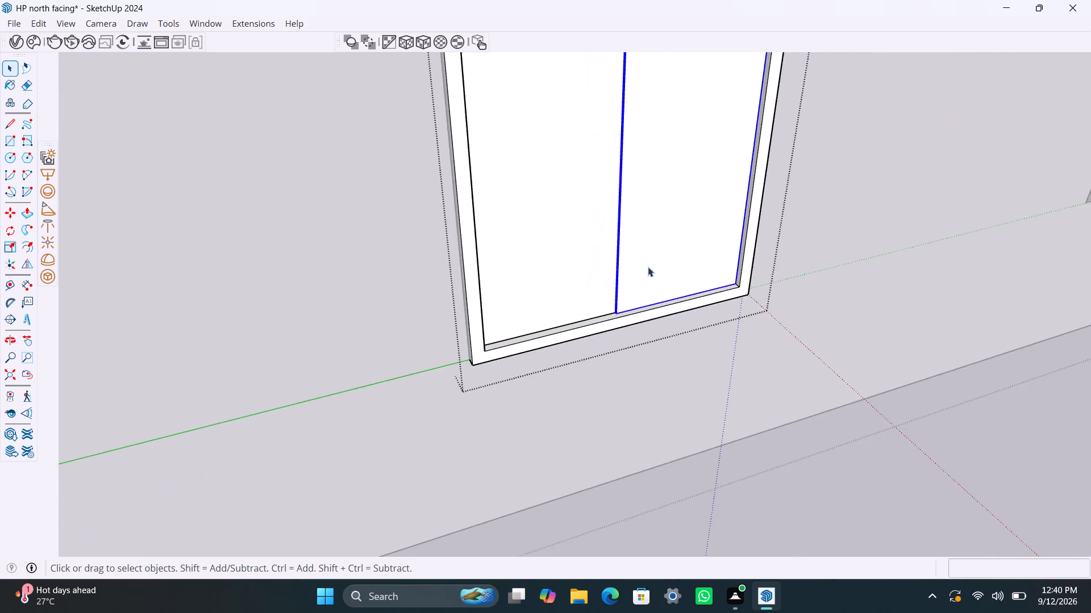
pyautogui.scroll(-10, 648, 267)
pyautogui.moveTo(798, 278); pyautogui.dragTo(560, 253, button='middle')
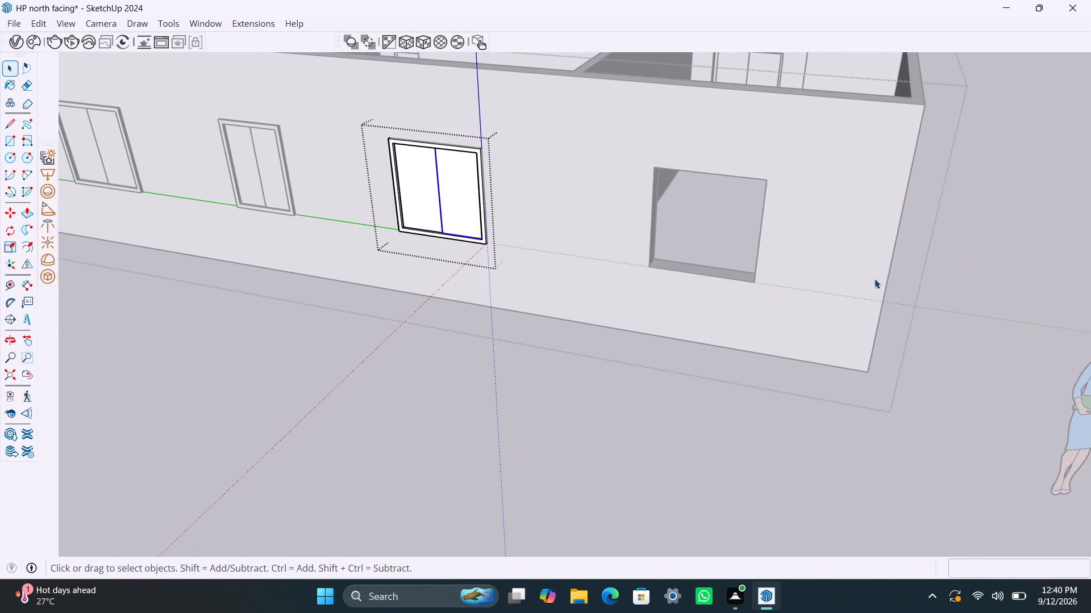
pyautogui.click(946, 272)
# Draw a rectangle covering the fourth window opening near the wall's end corner and group its face and edges.
pyautogui.moveTo(709, 303); pyautogui.dragTo(719, 278, button='middle')
pyautogui.press('r')
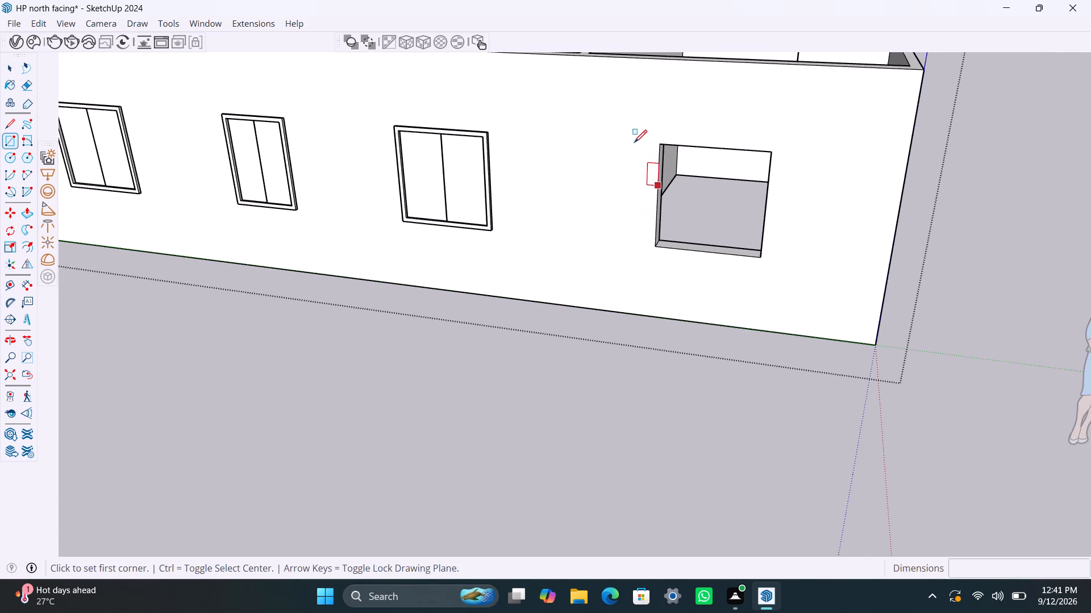
pyautogui.moveTo(657, 148); pyautogui.dragTo(666, 152)
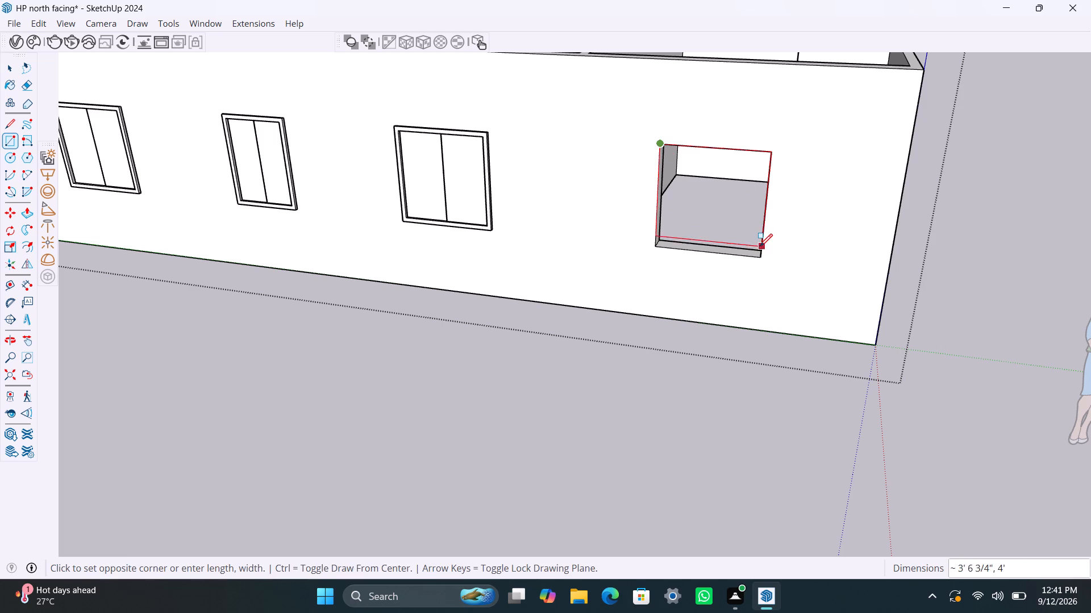
pyautogui.click(761, 257)
pyautogui.press('space')
pyautogui.doubleClick(691, 220)
pyautogui.rightClick(691, 220)
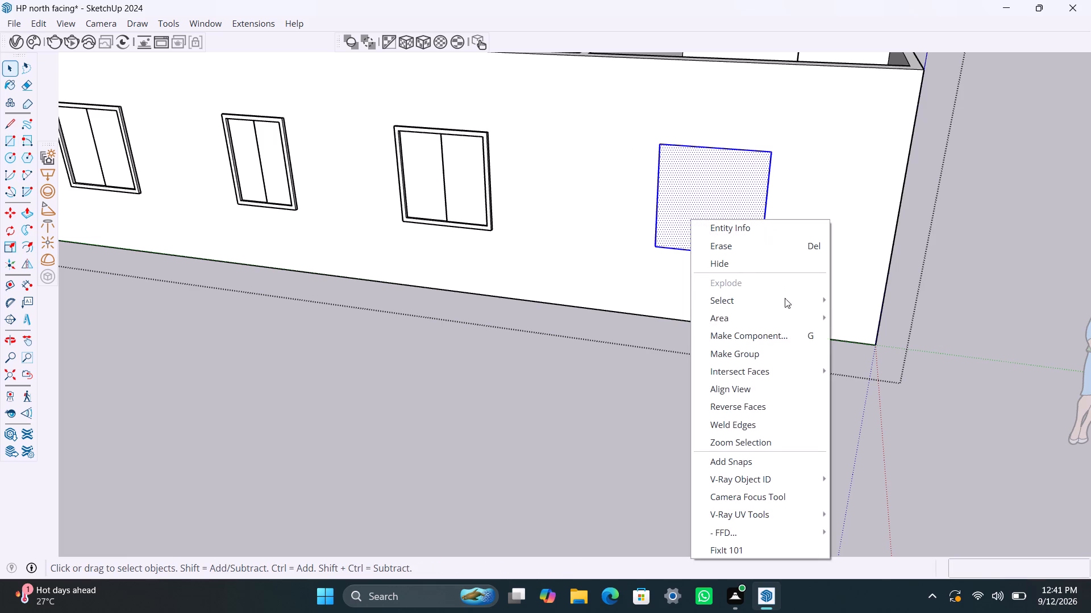
pyautogui.click(785, 349)
# Inside the fourth window's group, offset the face's outline 2" inward and delete the inner face to leave a frame.
pyautogui.tripleClick(678, 203)
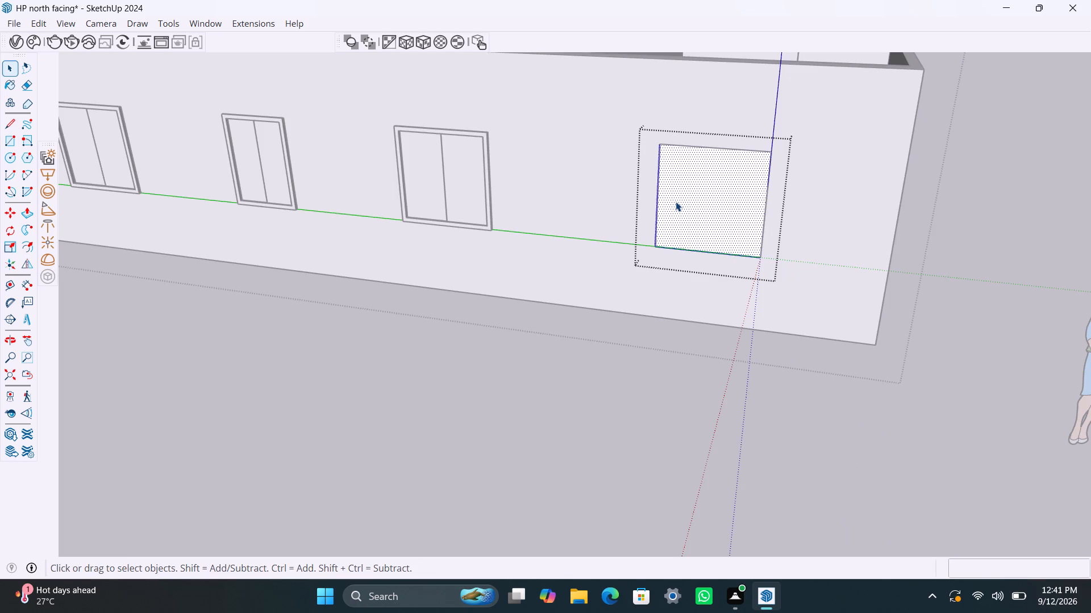
pyautogui.press('f')
pyautogui.click(679, 187)
pyautogui.write('2"')
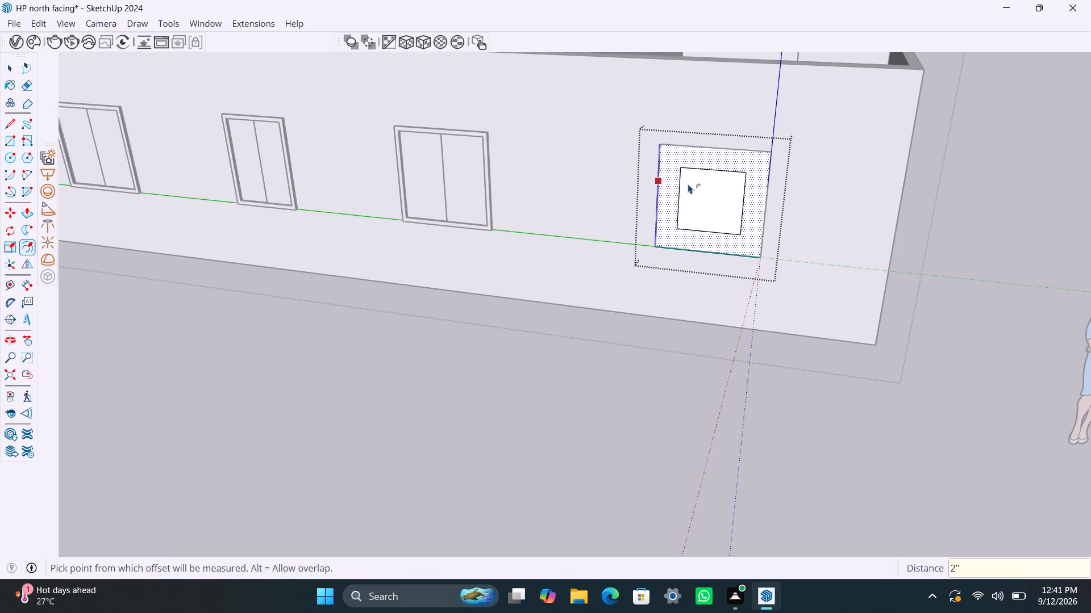
pyautogui.press('Return')
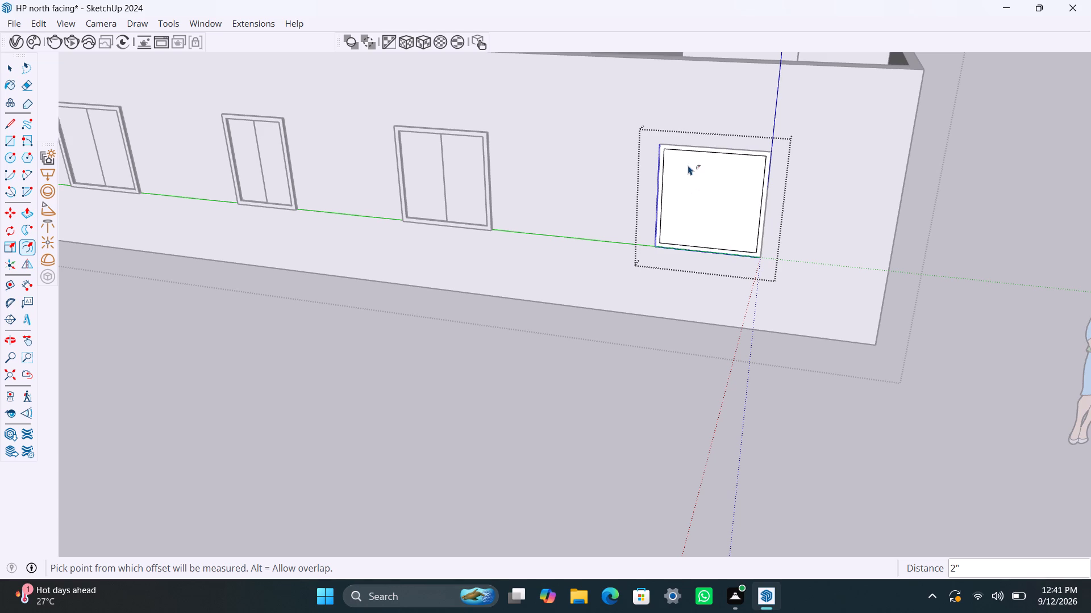
pyautogui.press('space')
pyautogui.click(697, 191)
pyautogui.press('Delete')
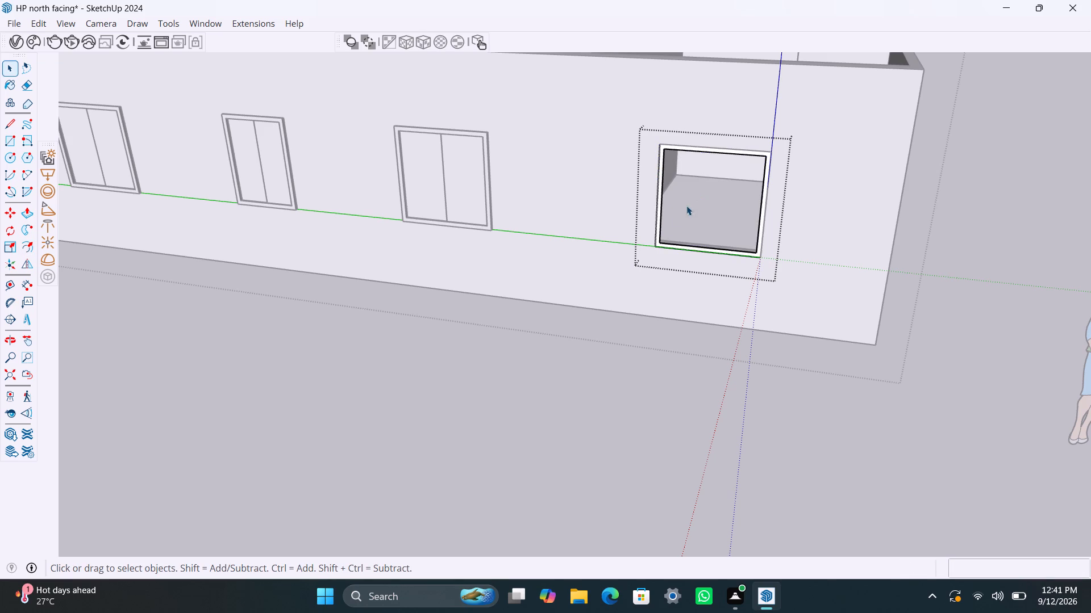
# Extrude the fourth window's frame face 1.5" back into the opening and another 1.5" outward from the wall.
pyautogui.scroll(5, 655, 225)
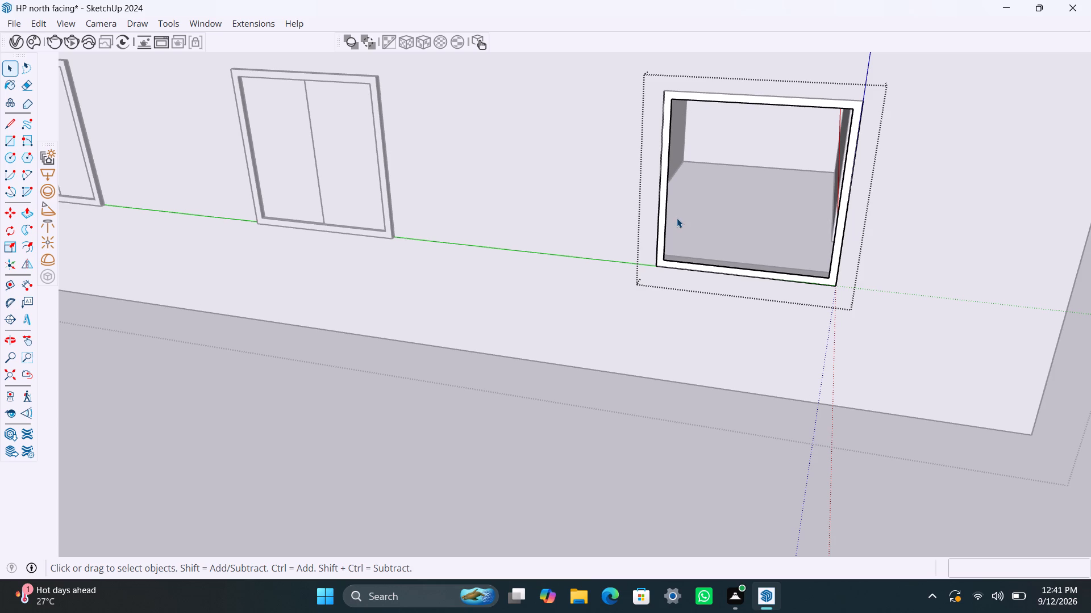
pyautogui.scroll(4, 677, 218)
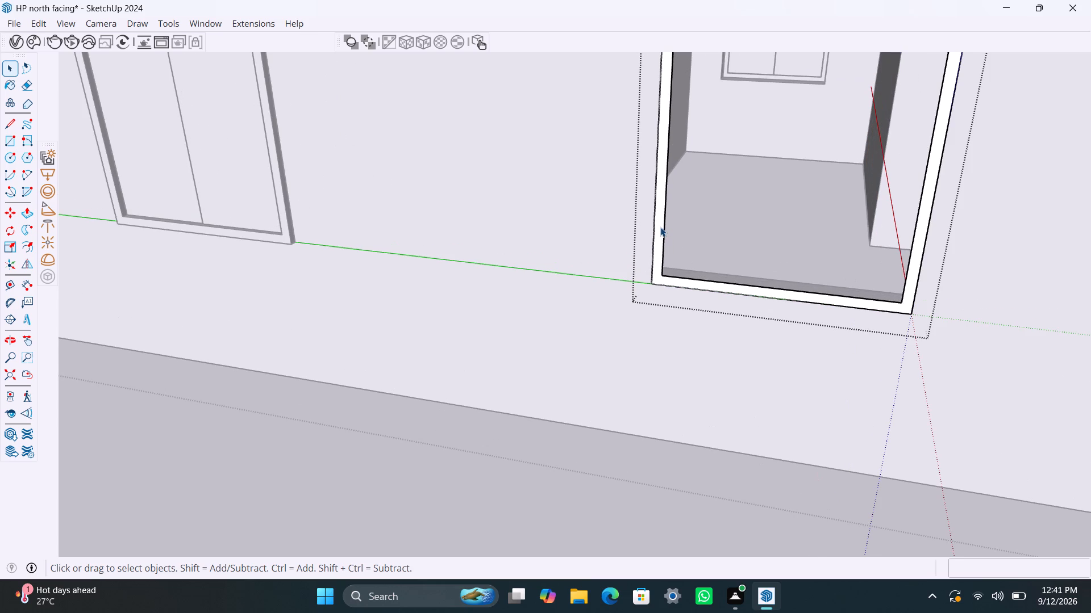
pyautogui.click(660, 227)
pyautogui.press('p')
pyautogui.click(660, 236)
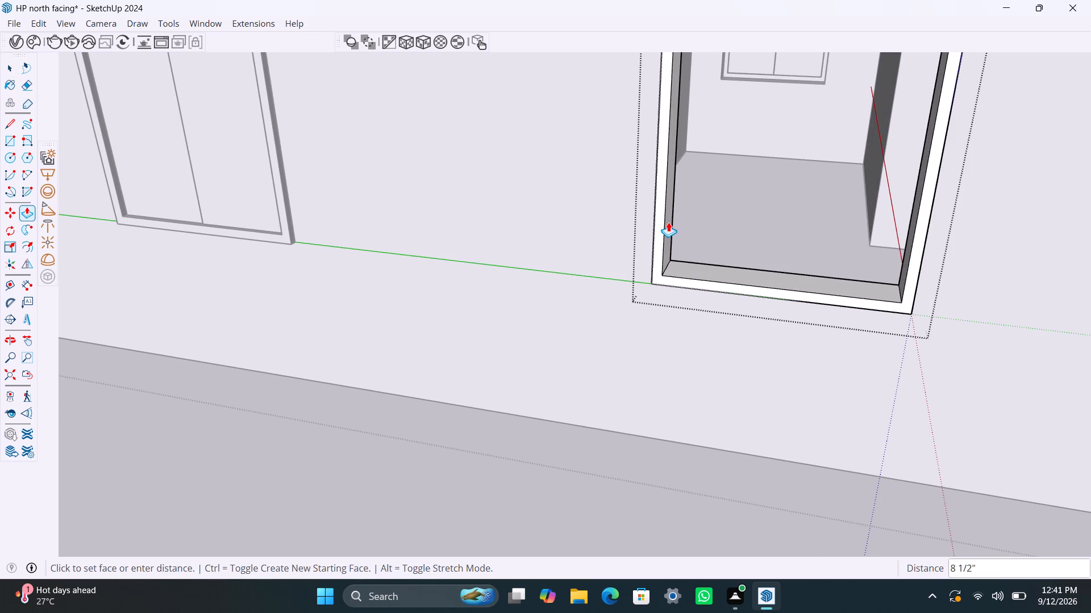
pyautogui.write('1.5"')
pyautogui.press('Return')
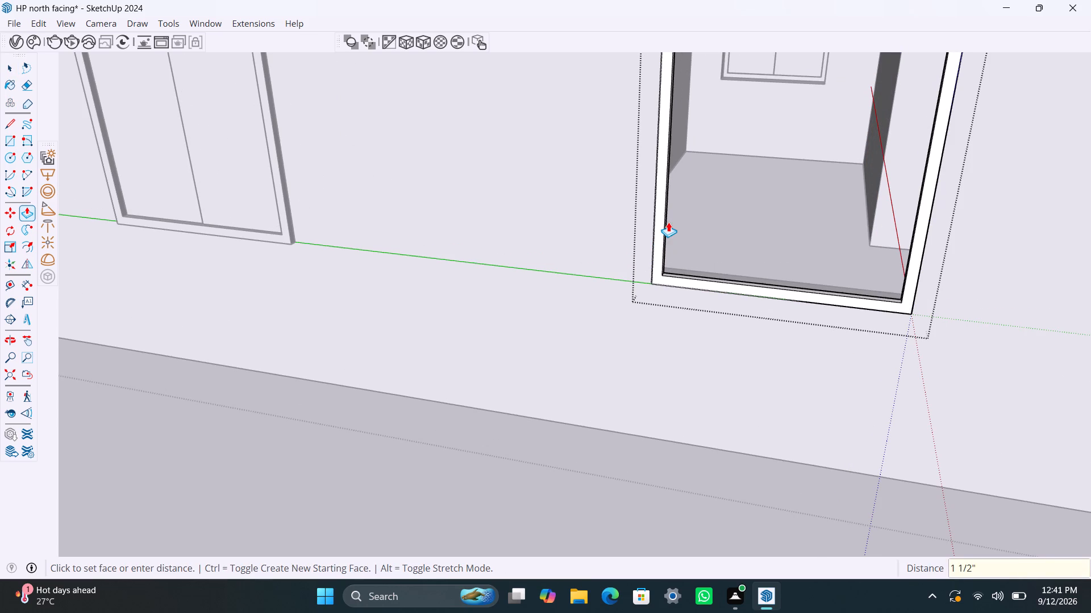
pyautogui.click(657, 249)
pyautogui.write('1.5"')
pyautogui.press('Return')
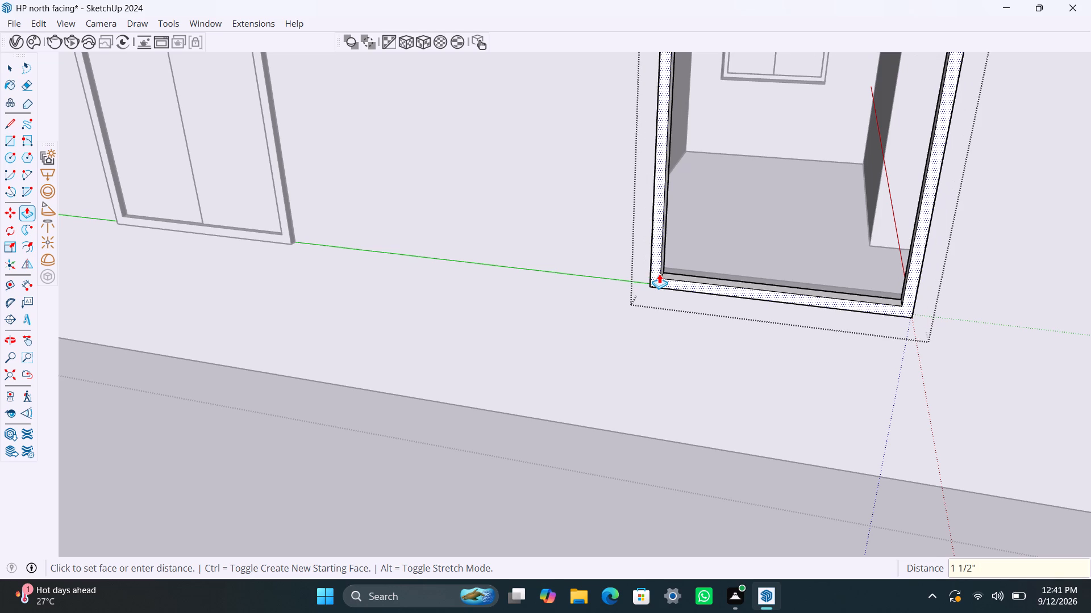
# Draw a panel over the fourth frame's half nearest the third window, delete the other half's face, and group the panel.
pyautogui.press('space')
pyautogui.scroll(-6, 607, 335)
pyautogui.scroll(1, 617, 196)
pyautogui.press('r')
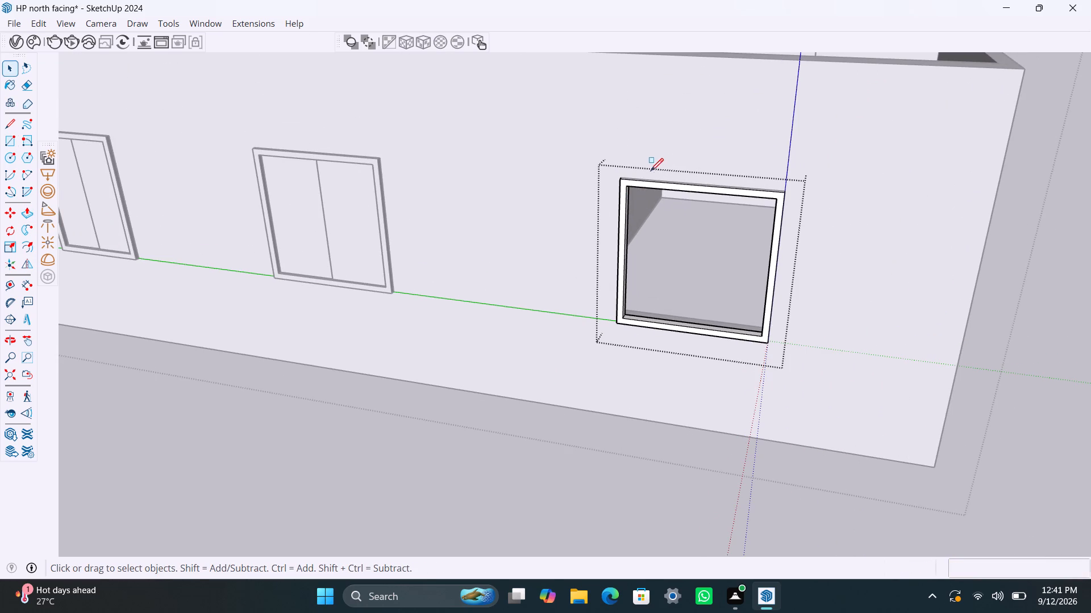
pyautogui.click(629, 189)
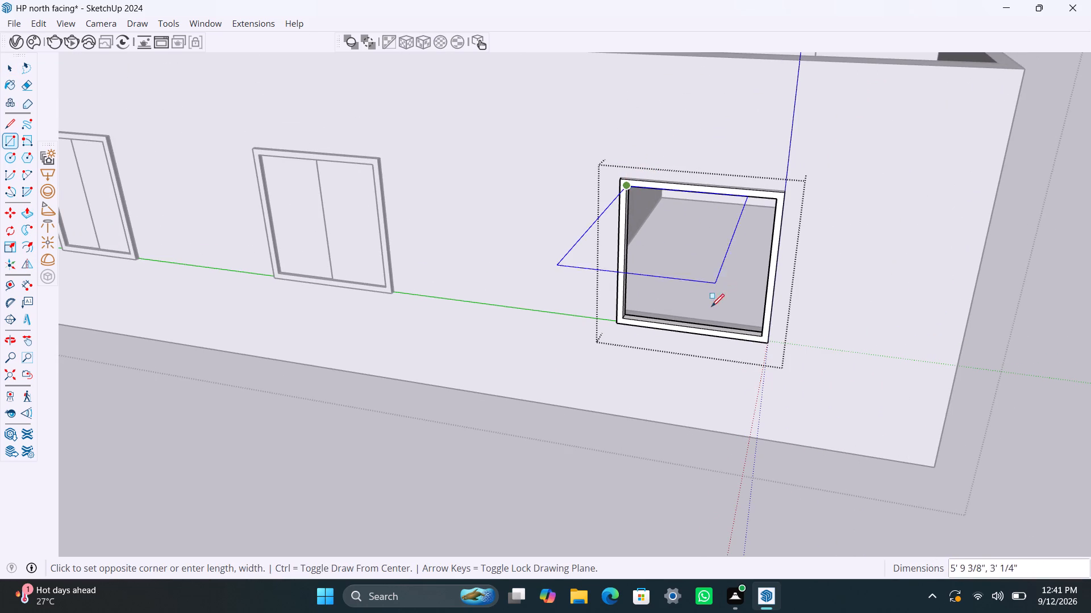
pyautogui.click(697, 330)
pyautogui.press('space')
pyautogui.click(719, 303)
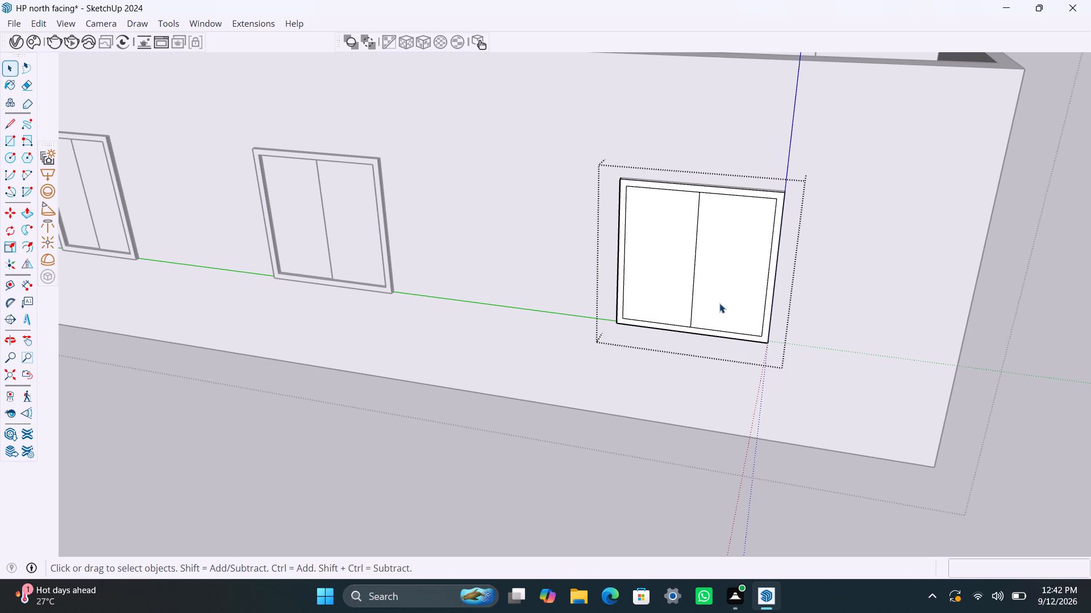
pyautogui.press('Delete')
pyautogui.doubleClick(672, 299)
pyautogui.rightClick(672, 297)
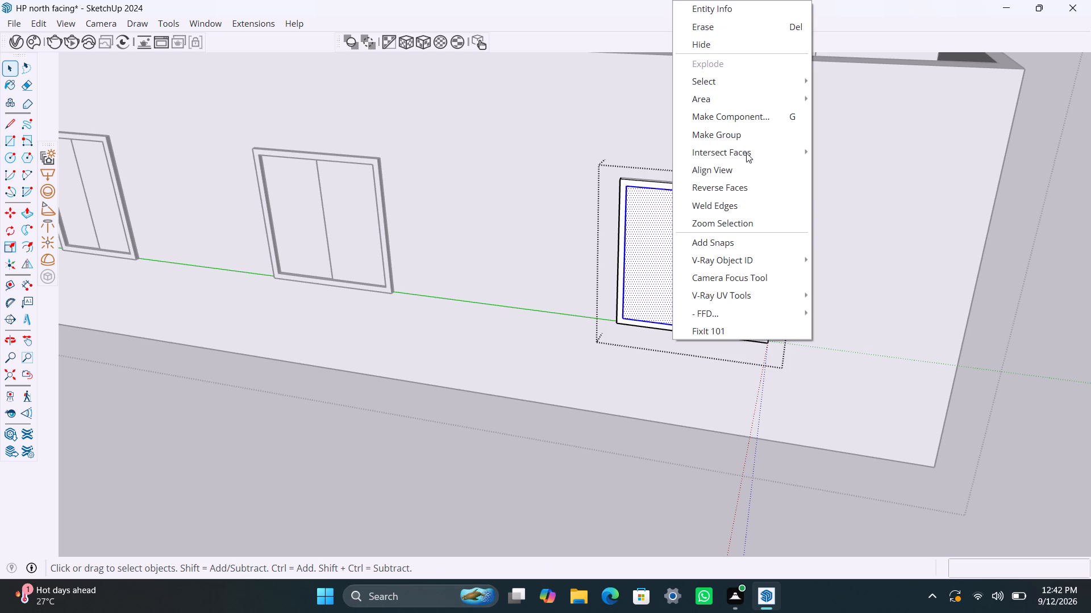
pyautogui.click(744, 136)
# Extrude the fourth window's half-width panel face by 8mm and leave the panel group.
pyautogui.scroll(3, 680, 286)
pyautogui.tripleClick(680, 286)
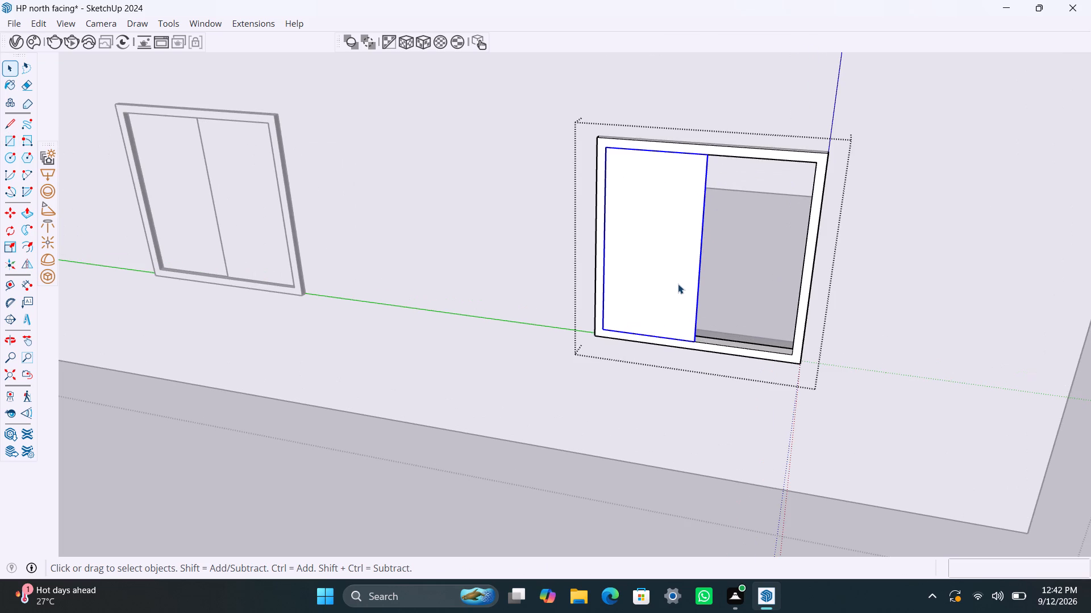
pyautogui.click(677, 284)
pyautogui.click(677, 284)
pyautogui.press('p')
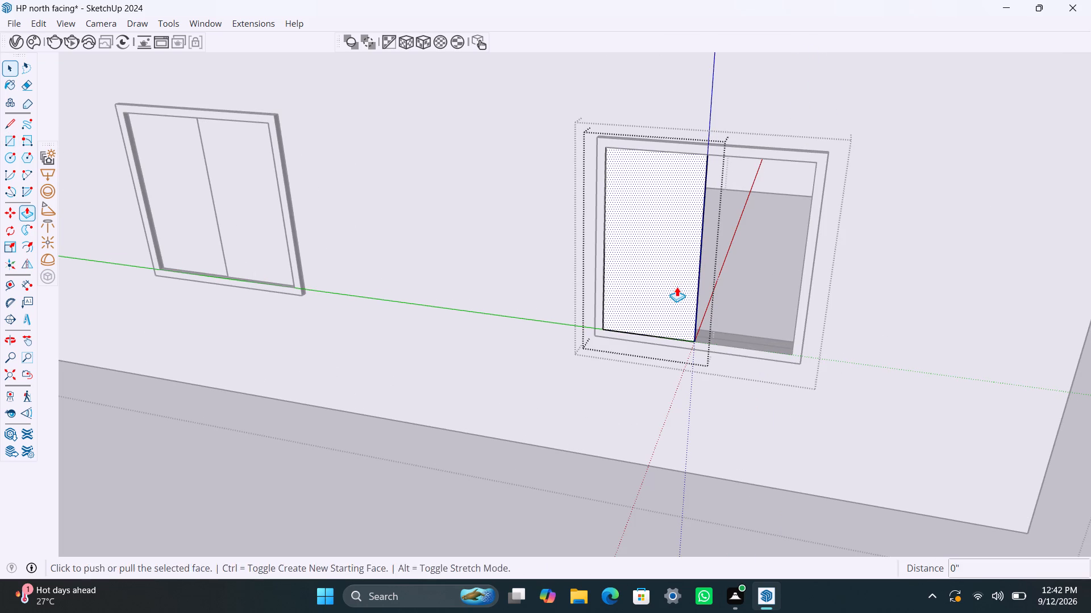
pyautogui.click(677, 287)
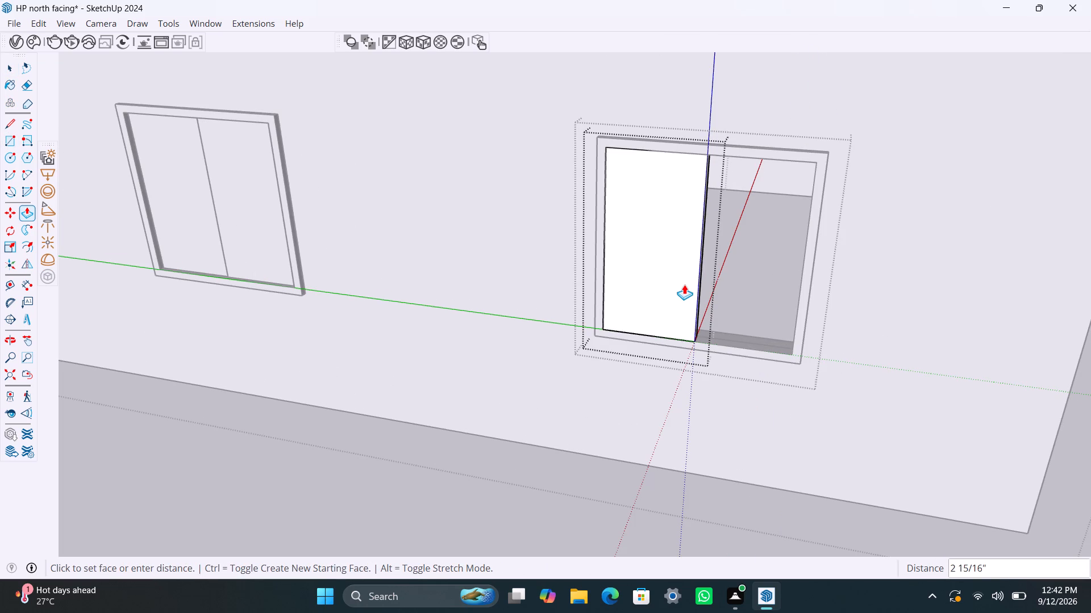
pyautogui.write('8mm')
pyautogui.press('Return')
pyautogui.press('space')
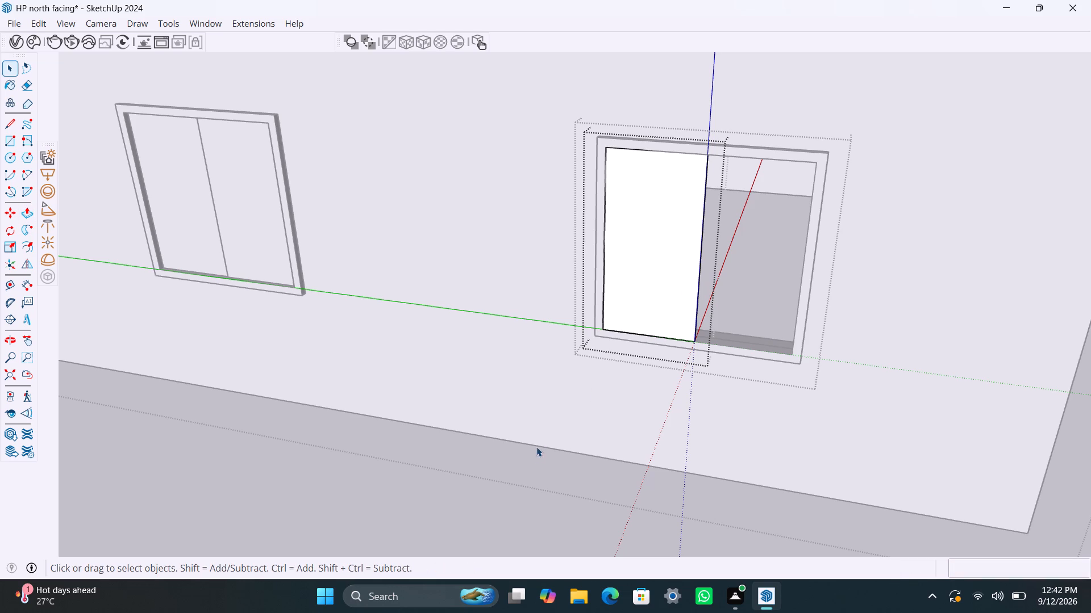
pyautogui.click(536, 452)
# Move the fourth window's half-width panel about 1 15/16" back into its frame.
pyautogui.scroll(5, 693, 320)
pyautogui.click(689, 336)
pyautogui.scroll(7, 693, 356)
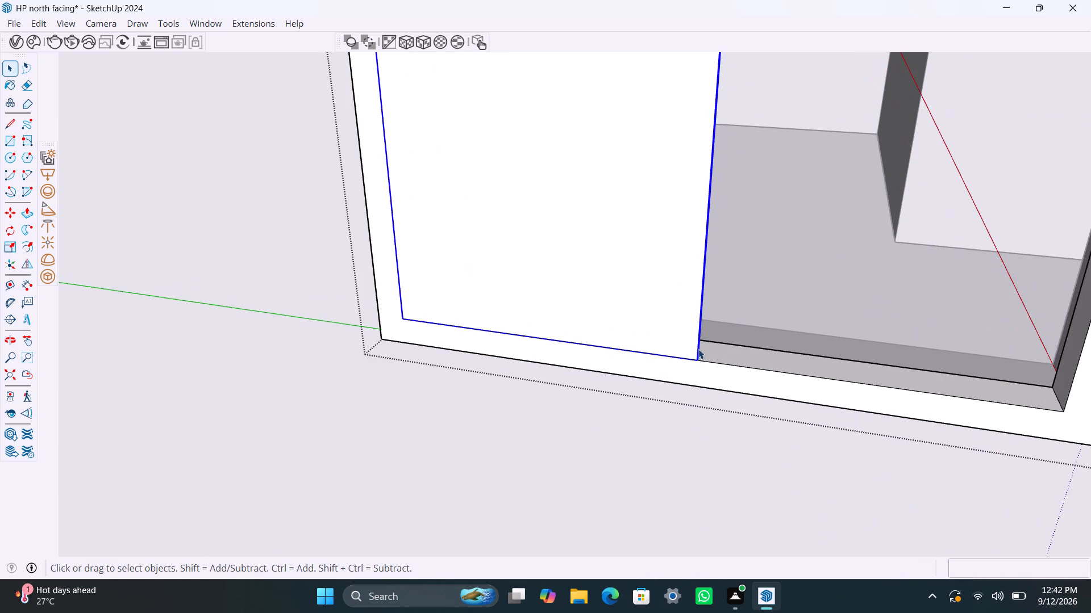
pyautogui.scroll(3, 698, 349)
pyautogui.press('m')
pyautogui.click(693, 363)
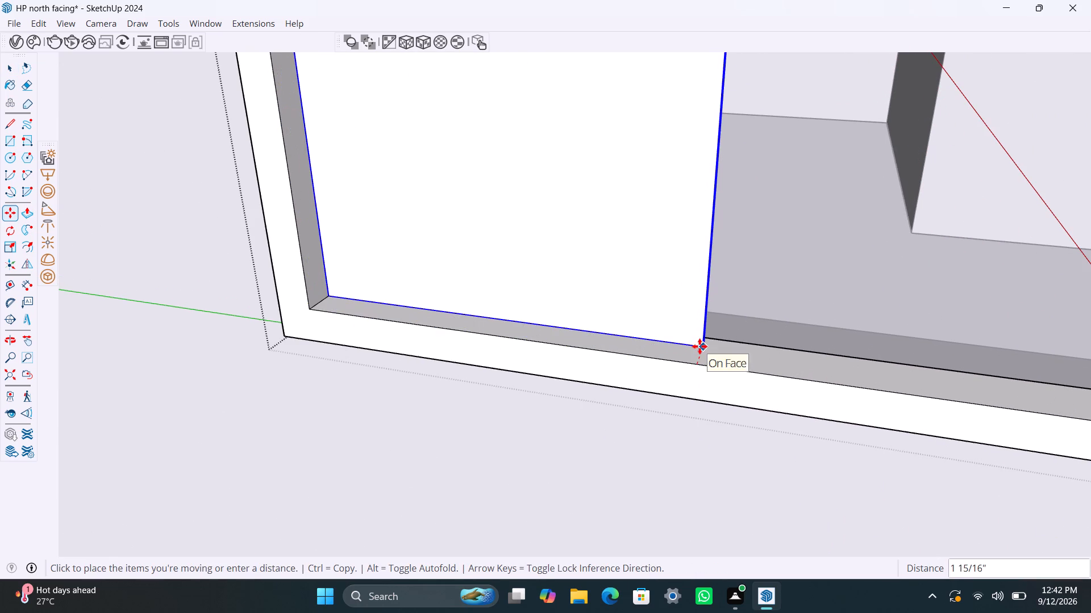
pyautogui.click(699, 346)
pyautogui.scroll(-11, 698, 345)
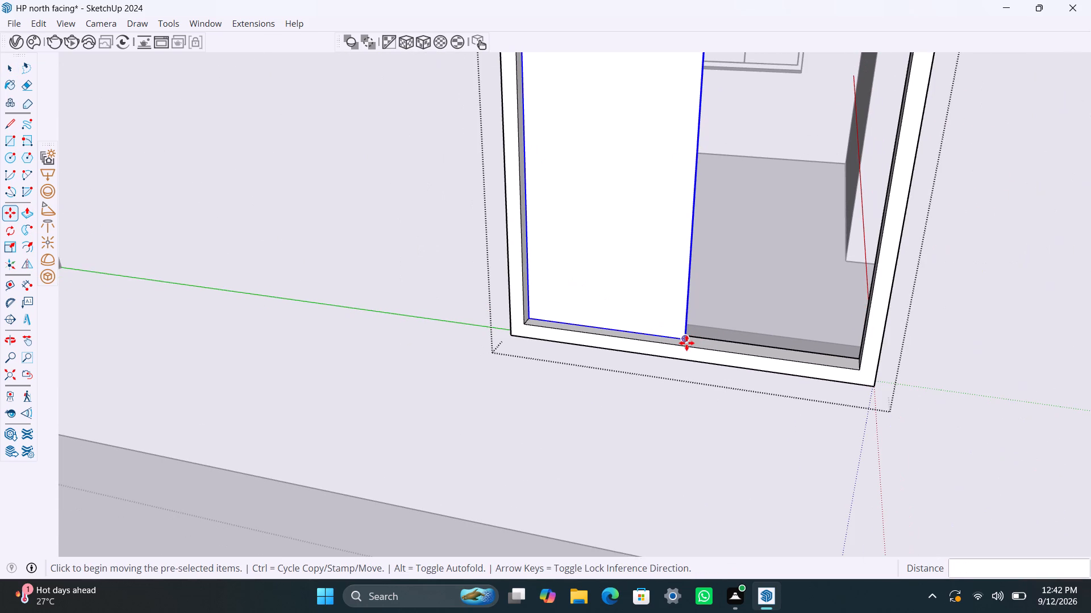
# Copy the fourth window's half-width panel across to the empty half of its frame.
pyautogui.press('m')
pyautogui.click(687, 343)
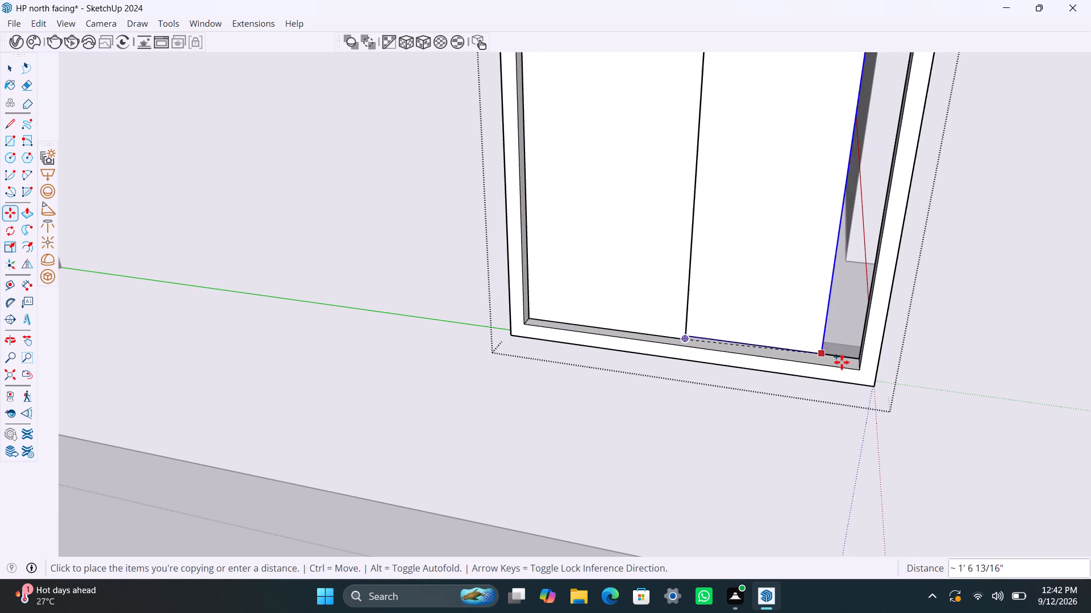
pyautogui.click(855, 370)
# Move the copied panel about 1 5/8" back into the fourth frame to meet the first panel's corner, and leave the groups.
pyautogui.scroll(3, 630, 336)
pyautogui.moveTo(686, 318); pyautogui.dragTo(728, 341, button='middle')
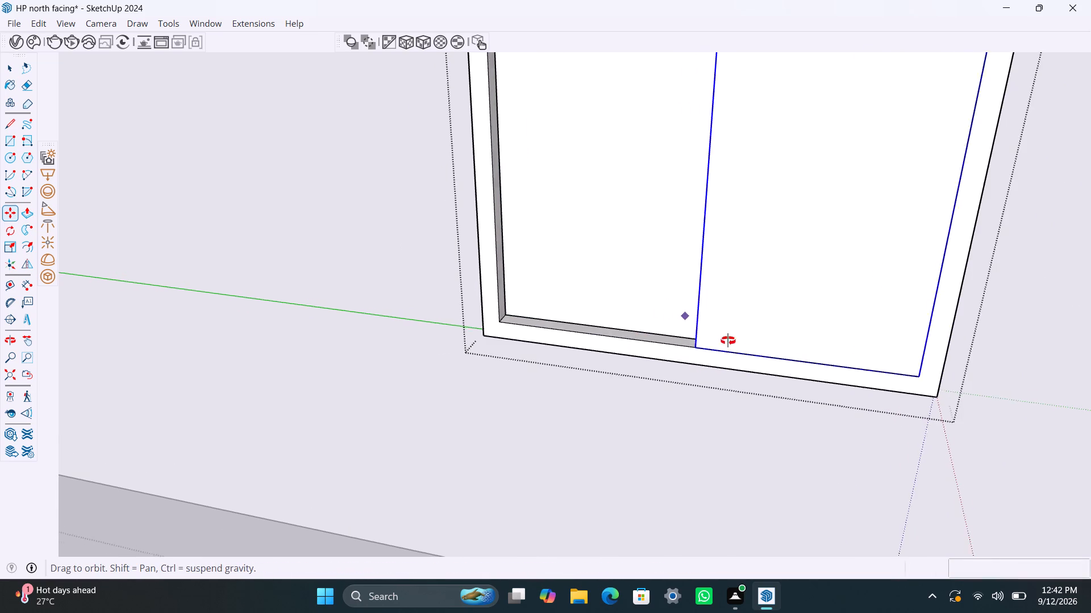
pyautogui.moveTo(728, 341); pyautogui.dragTo(938, 390, button='middle')
pyautogui.scroll(11, 694, 299)
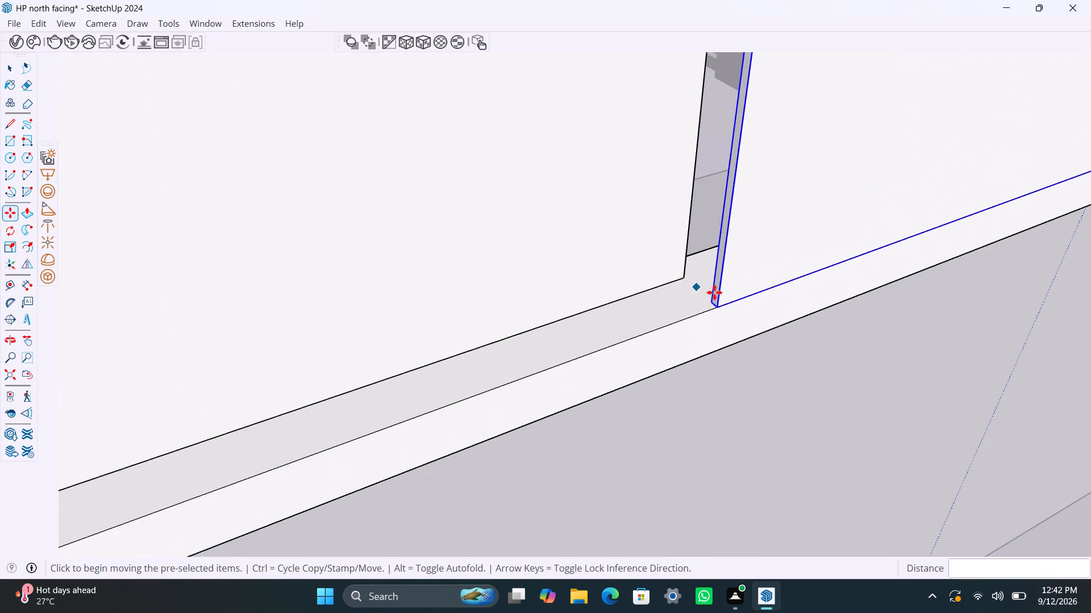
pyautogui.click(714, 298)
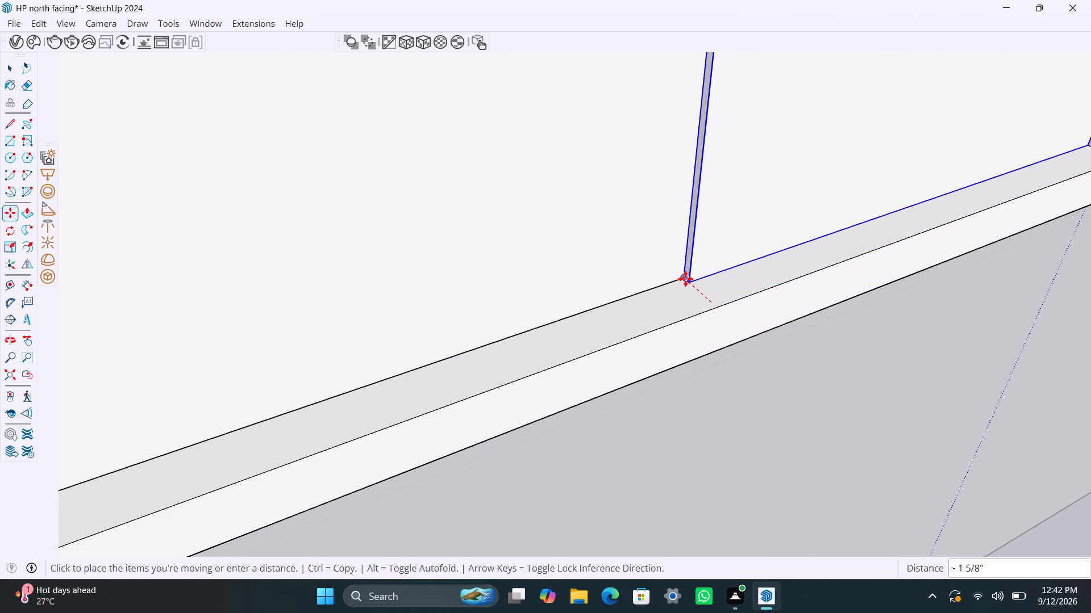
pyautogui.click(685, 279)
pyautogui.press('space')
pyautogui.scroll(-20, 575, 269)
pyautogui.scroll(-4, 575, 269)
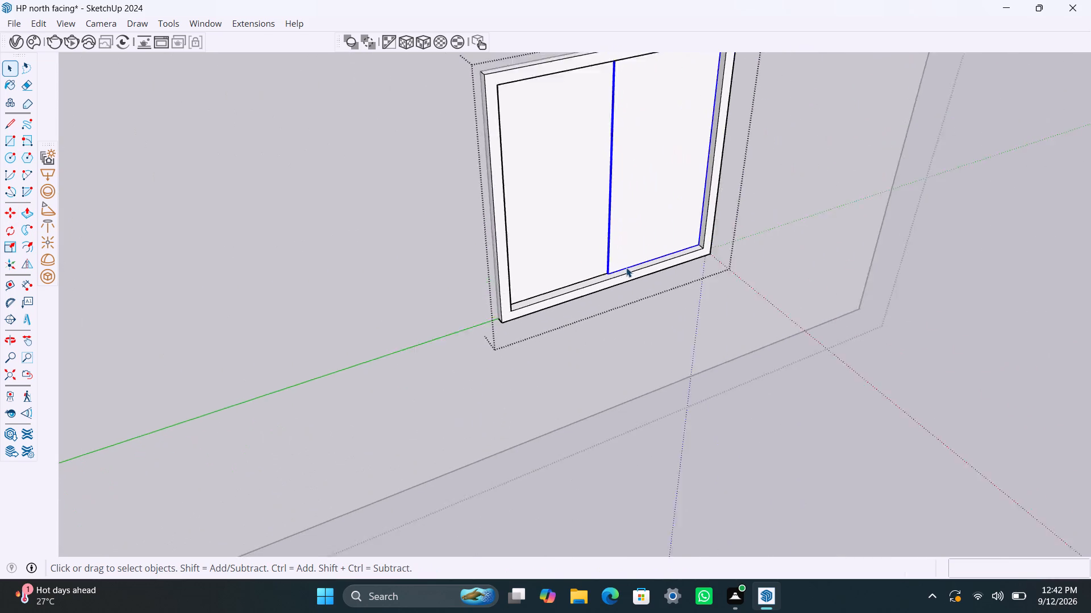
pyautogui.scroll(-15, 626, 267)
pyautogui.moveTo(759, 253); pyautogui.dragTo(186, 241, button='middle')
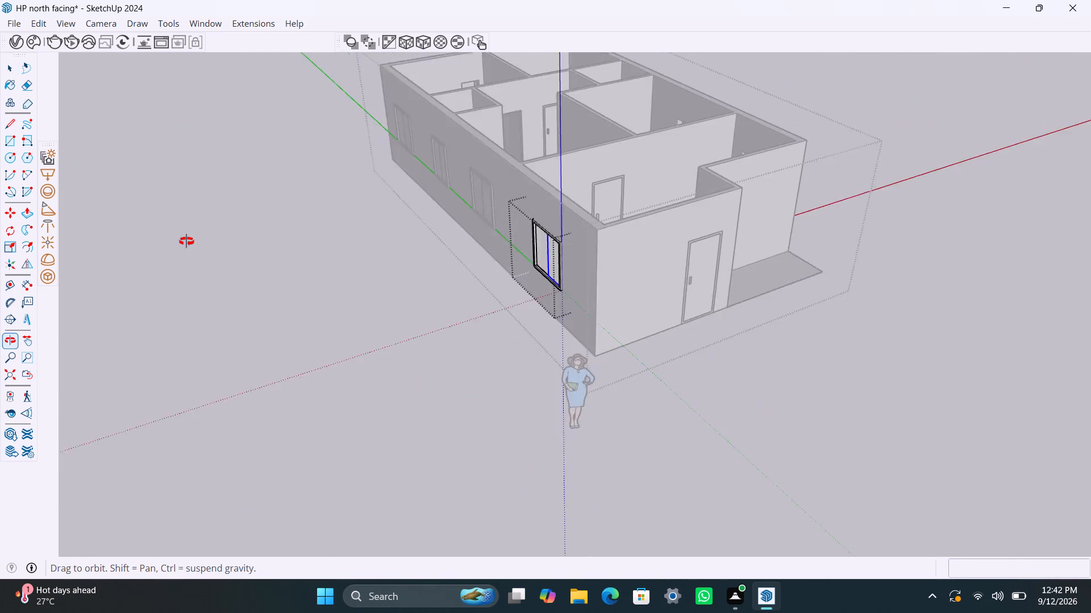
pyautogui.moveTo(186, 241); pyautogui.dragTo(156, 246, button='middle')
pyautogui.press('space')
pyautogui.click(728, 363)
pyautogui.scroll(-5, 865, 255)
pyautogui.moveTo(863, 261); pyautogui.dragTo(847, 258, button='middle')
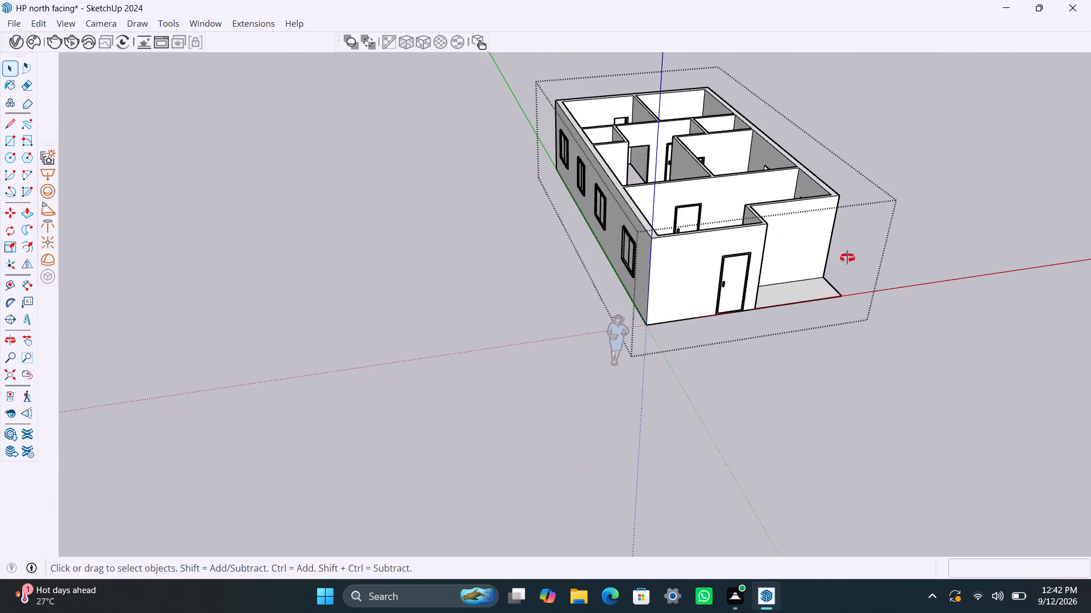
pyautogui.moveTo(847, 258); pyautogui.dragTo(635, 270, button='middle')
pyautogui.click(470, 225)
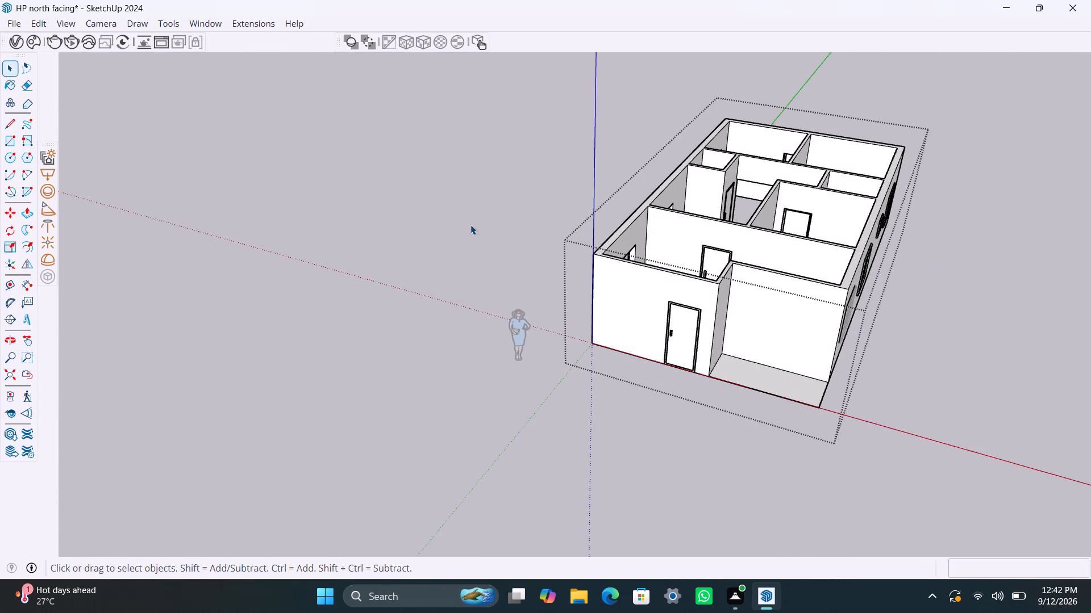
# Delete the window nearest the porch in the opposite long outer wall.
pyautogui.scroll(-4, 489, 259)
pyautogui.scroll(3, 797, 331)
pyautogui.moveTo(712, 333); pyautogui.dragTo(550, 306, button='middle')
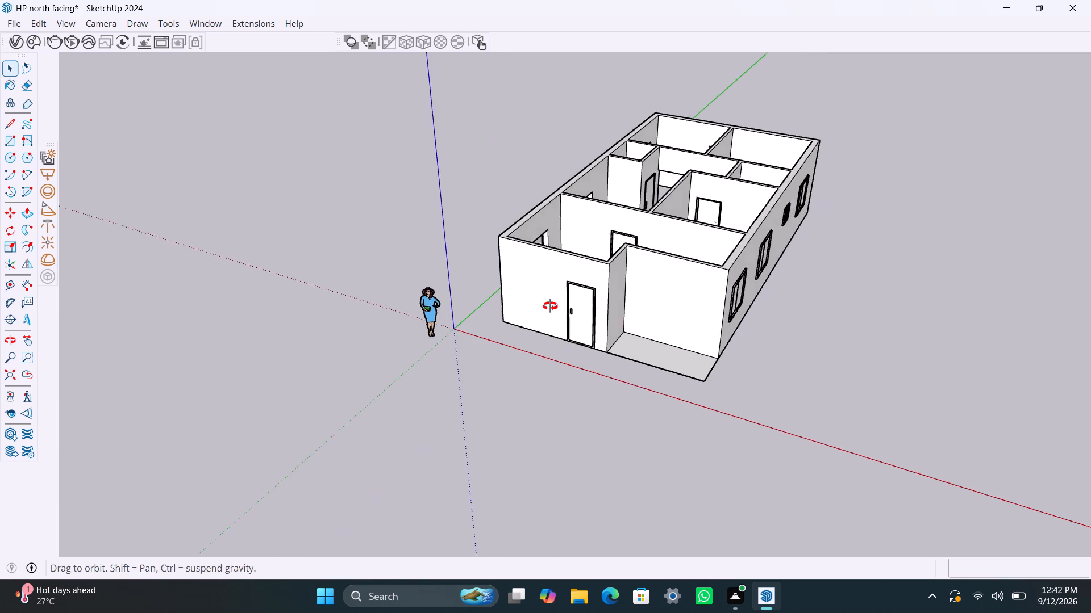
pyautogui.moveTo(550, 306); pyautogui.dragTo(485, 289, button='middle')
pyautogui.scroll(2, 678, 340)
pyautogui.click(679, 342)
pyautogui.press('Delete')
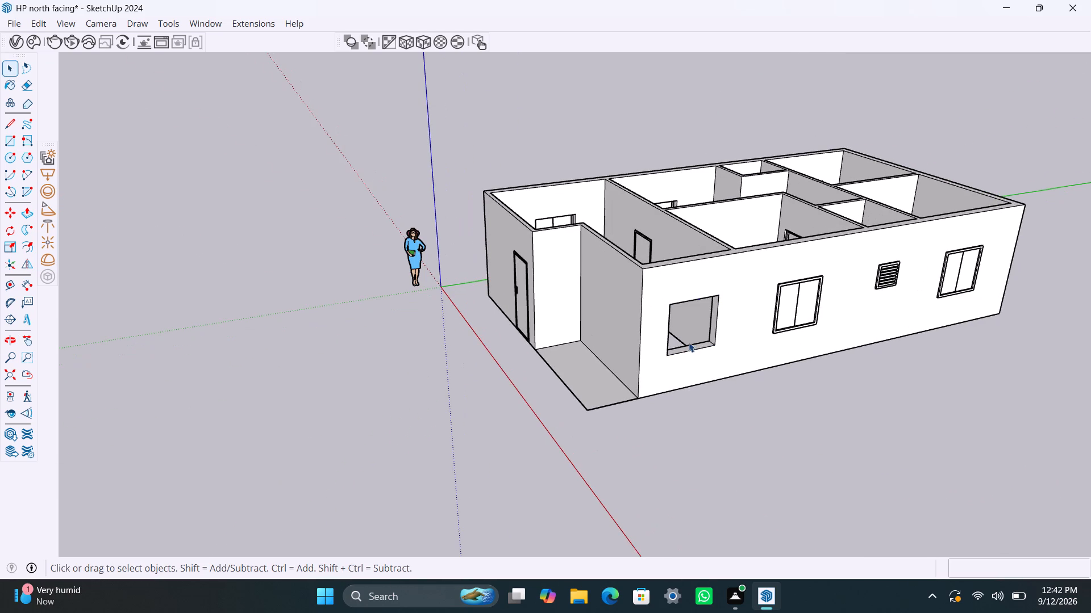
# Inside the house group, draw a 4' by 4' rectangle over the emptied opening nearest the porch and group it.
pyautogui.doubleClick(644, 326)
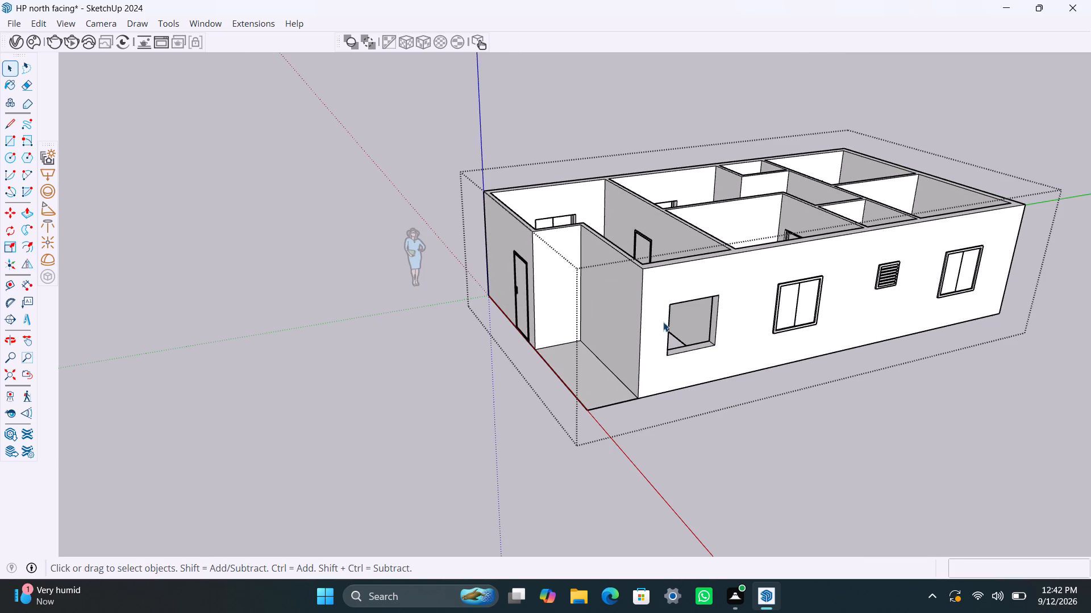
pyautogui.scroll(3, 660, 337)
pyautogui.moveTo(649, 362); pyautogui.dragTo(567, 357, button='middle')
pyautogui.press('r')
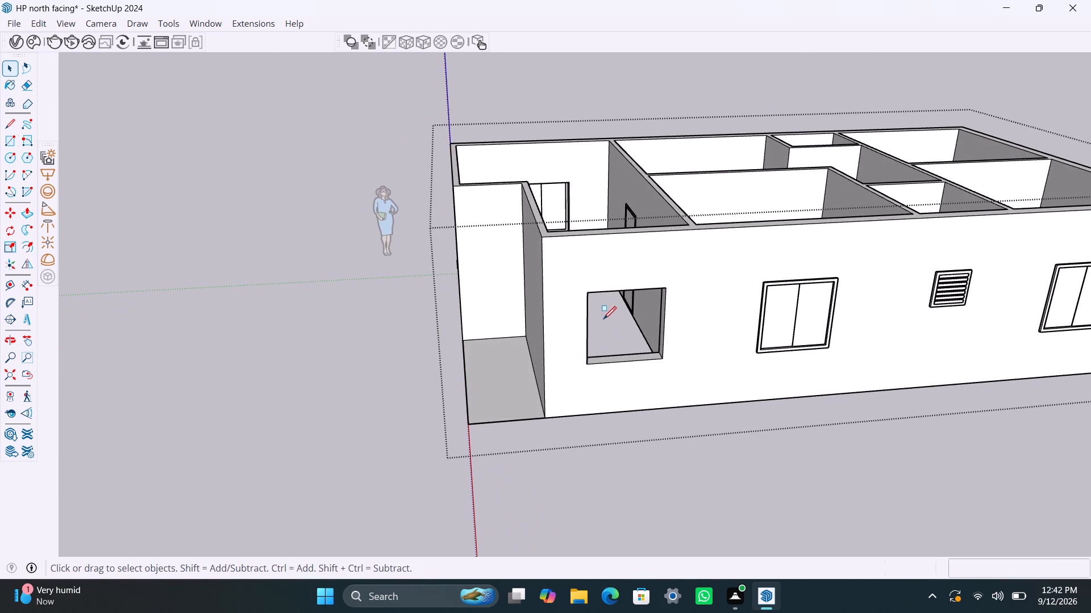
pyautogui.click(589, 298)
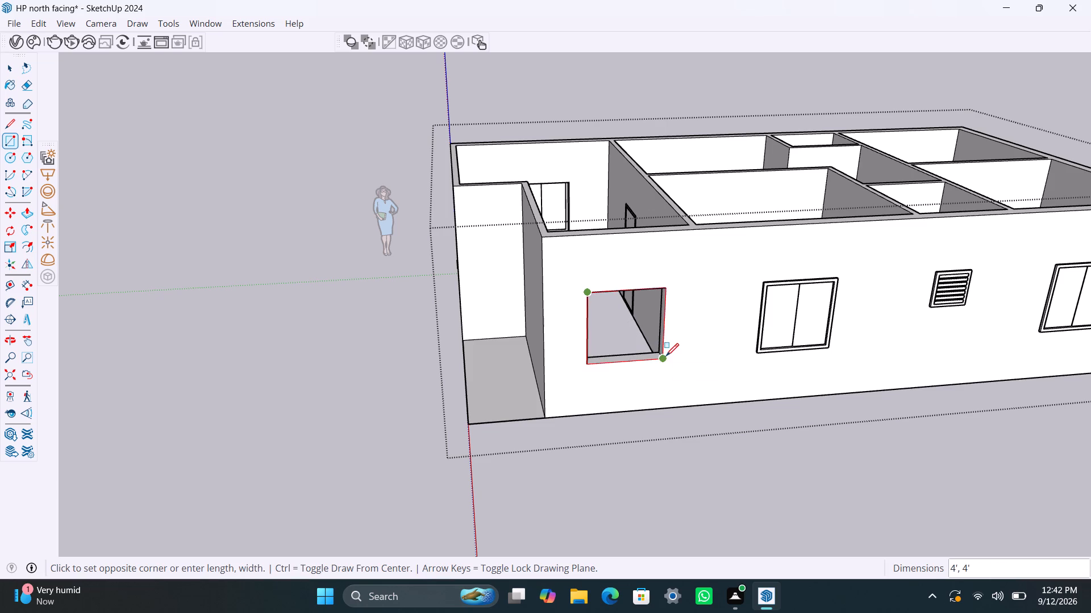
pyautogui.click(666, 356)
pyautogui.press('space')
pyautogui.doubleClick(639, 338)
pyautogui.tripleClick(638, 336)
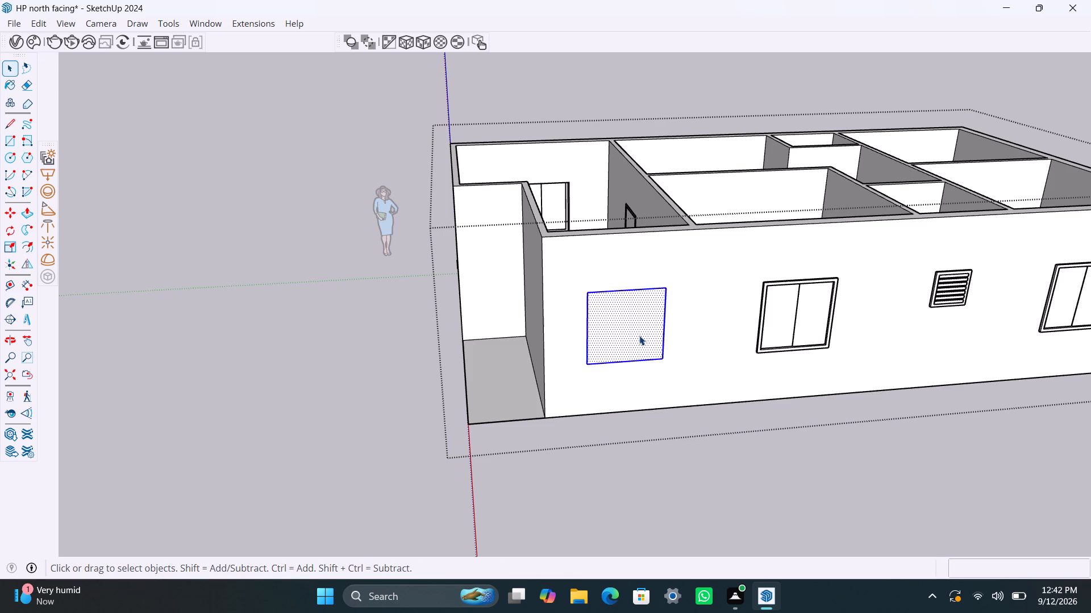
pyautogui.rightClick(638, 338)
pyautogui.click(667, 128)
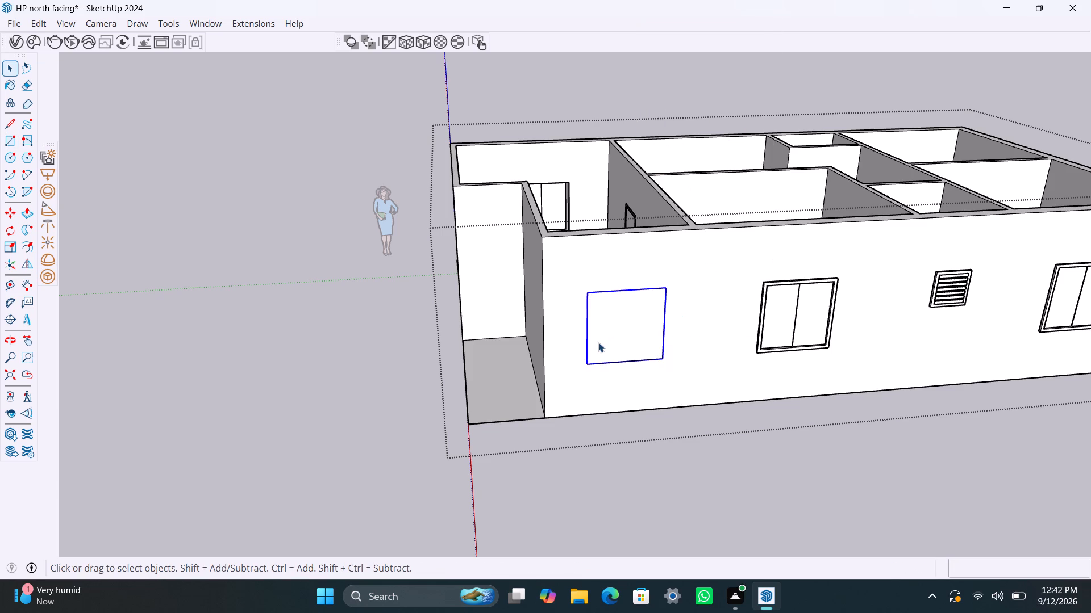
# Offset the new window rectangle's edges inward by 2" and delete the inner face, leaving a frame.
pyautogui.doubleClick(598, 342)
pyautogui.click(599, 335)
pyautogui.press('f')
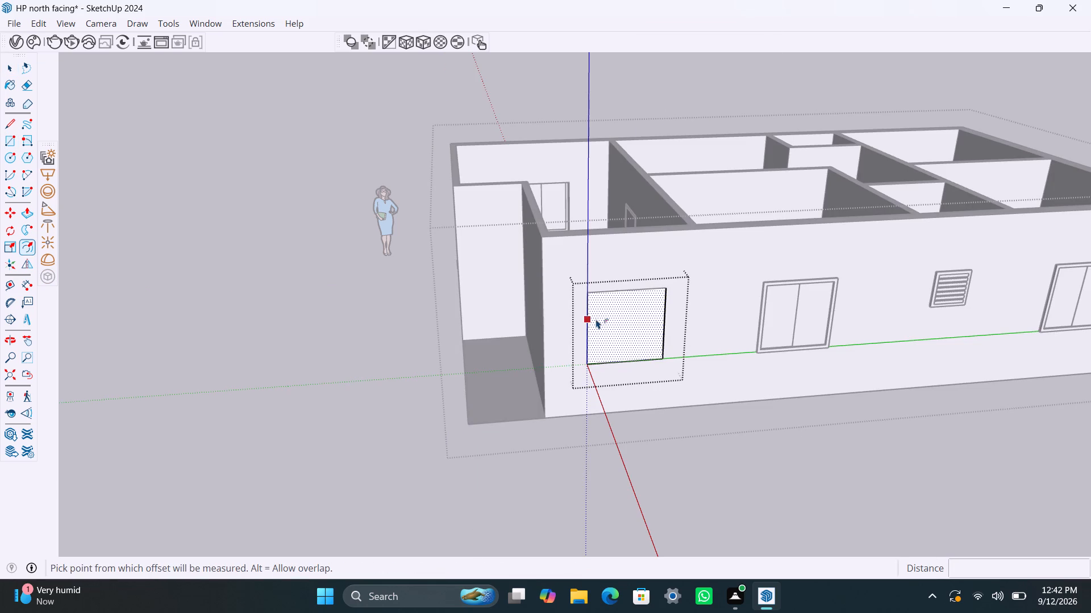
pyautogui.click(596, 319)
pyautogui.press('2')
pyautogui.hotkey('shift', '"')
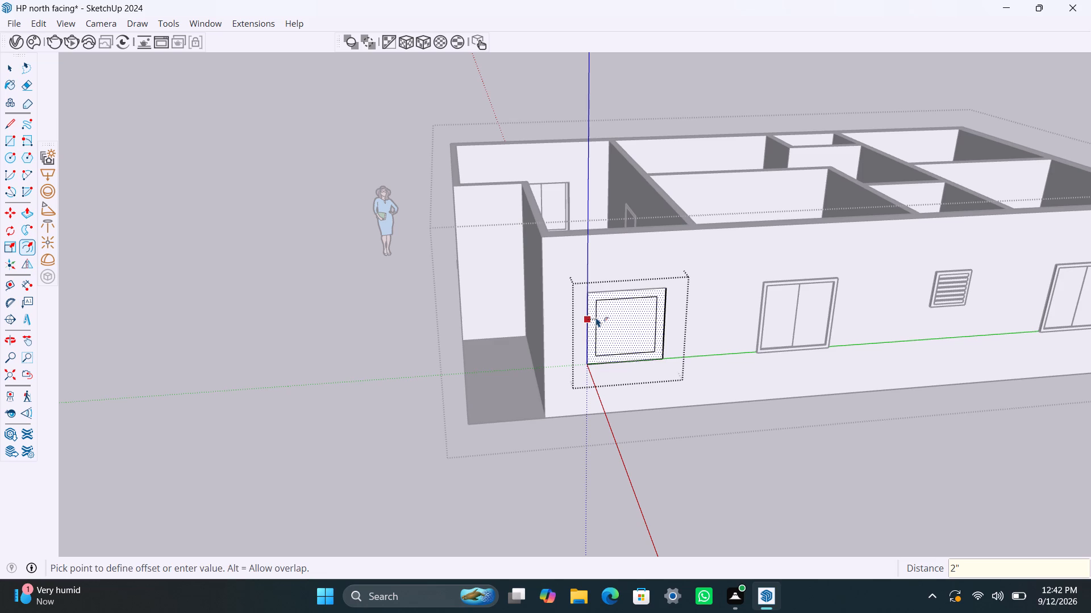
pyautogui.press('Return')
pyautogui.press('space')
pyautogui.click(627, 317)
pyautogui.press('Delete')
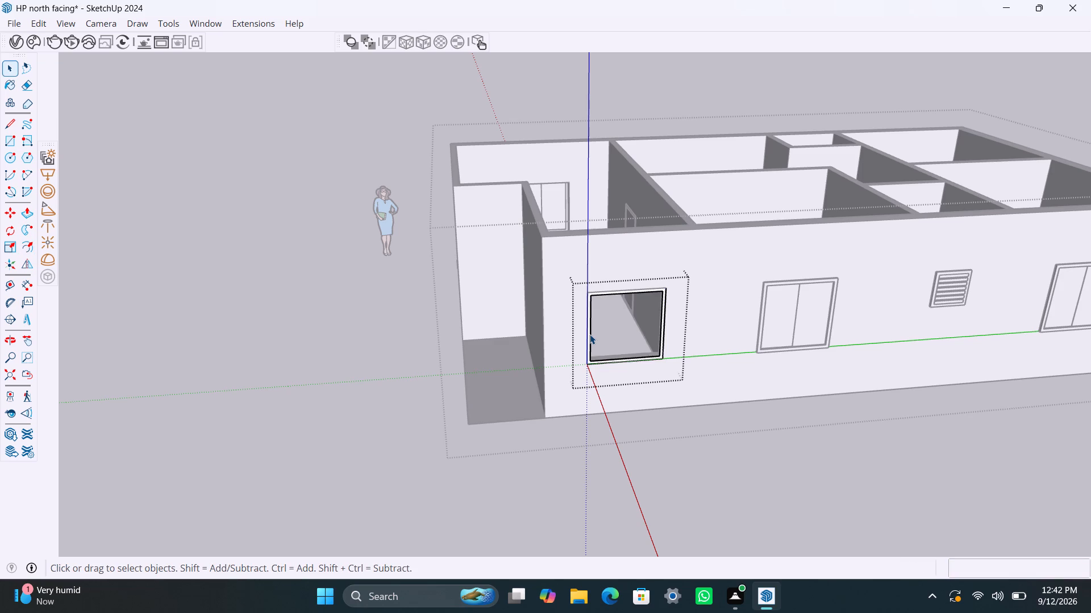
# Extrude the new window's frame face 1.5" back into the opening and another 1.5" outward from the wall.
pyautogui.scroll(11, 590, 334)
pyautogui.click(585, 326)
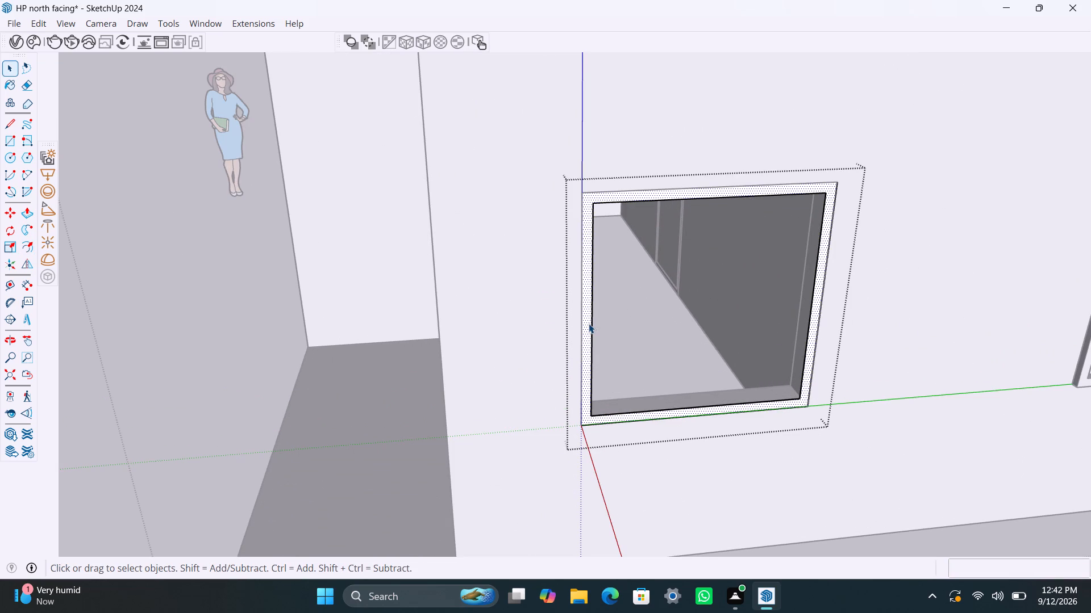
pyautogui.press('p')
pyautogui.click(589, 324)
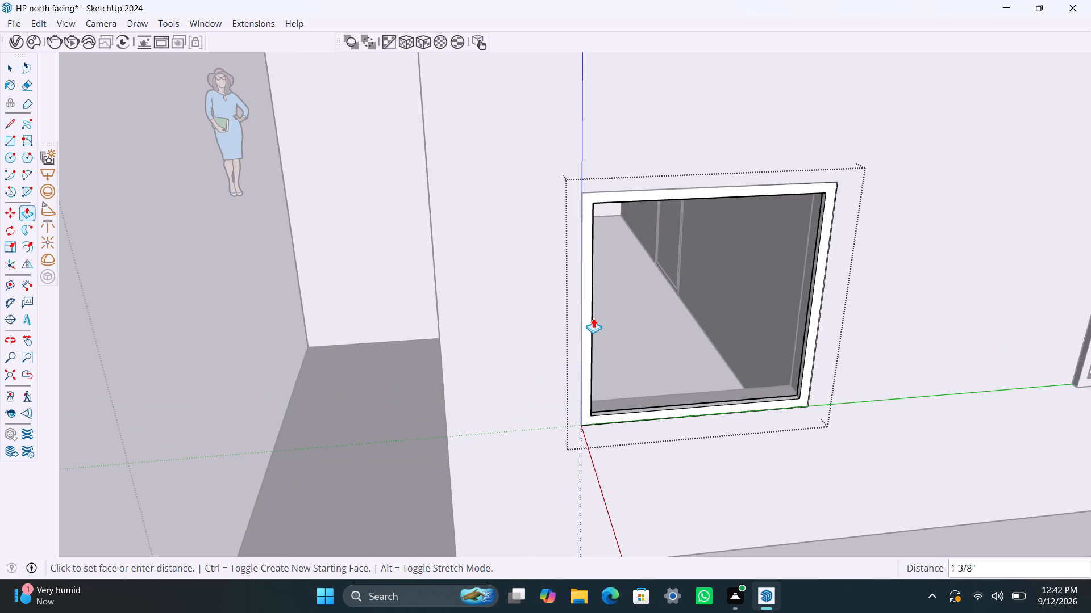
pyautogui.write('1.5"')
pyautogui.press('Return')
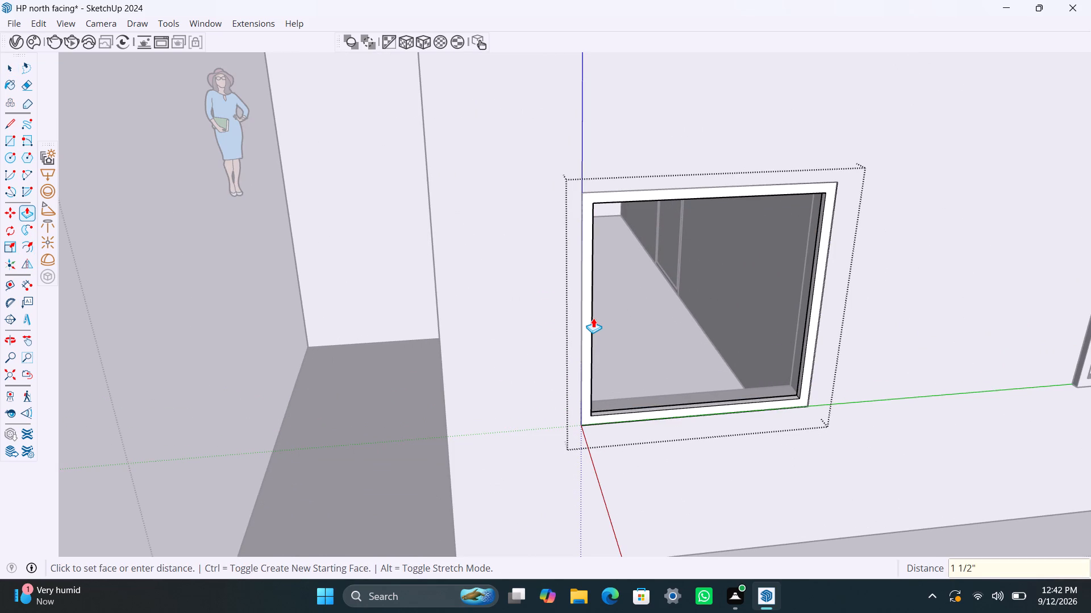
pyautogui.moveTo(588, 324); pyautogui.dragTo(588, 329)
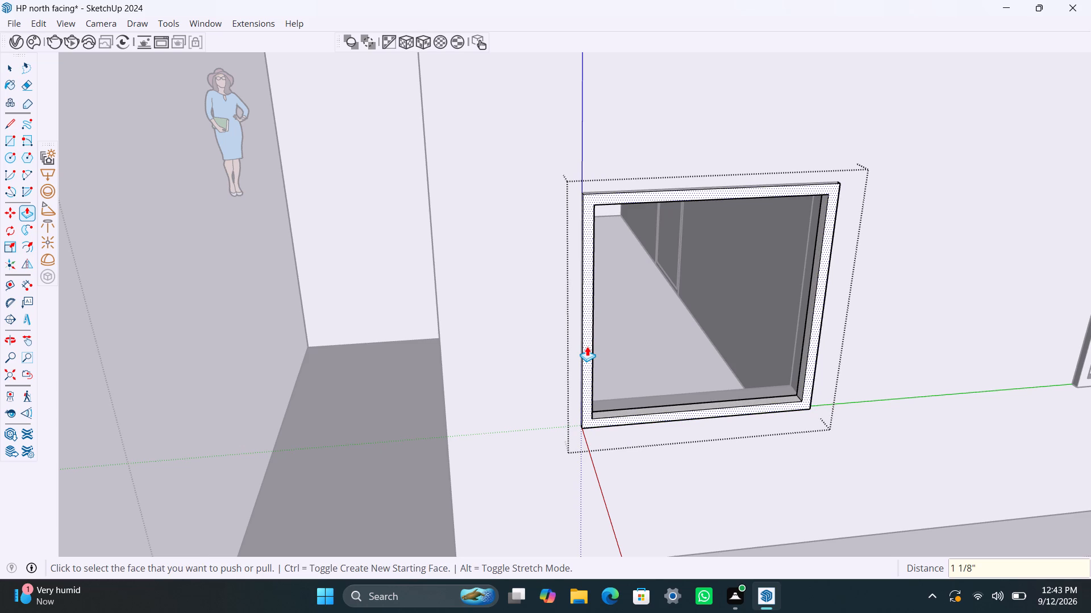
pyautogui.write('1.5"')
pyautogui.press('Return')
pyautogui.press('space')
# Draw a panel over the frame's half nearest the porch, delete the other half's face, and group the panel.
pyautogui.press('r')
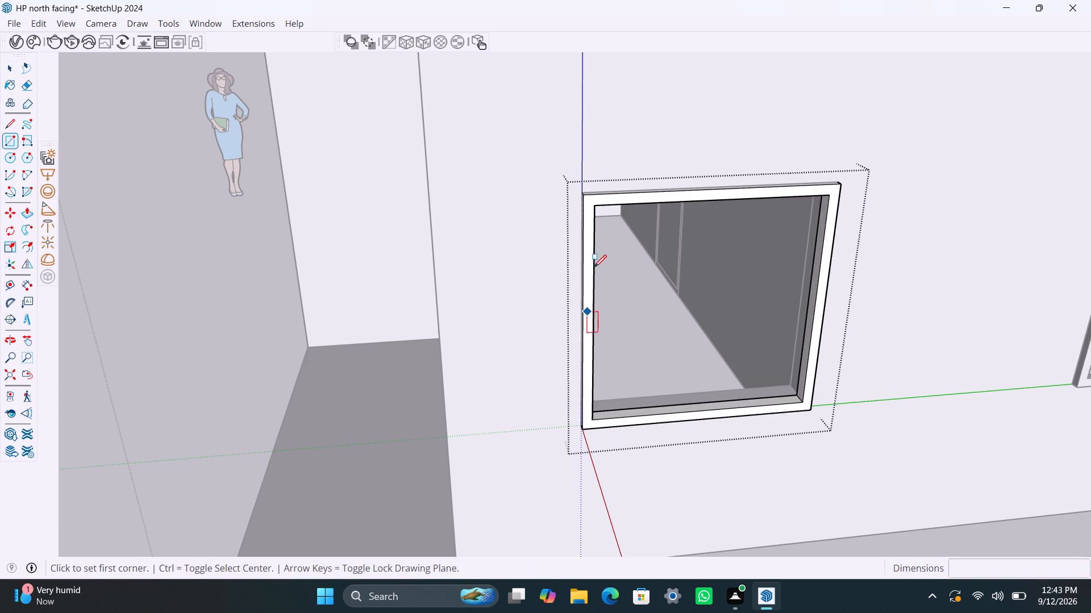
pyautogui.moveTo(599, 206); pyautogui.dragTo(598, 211)
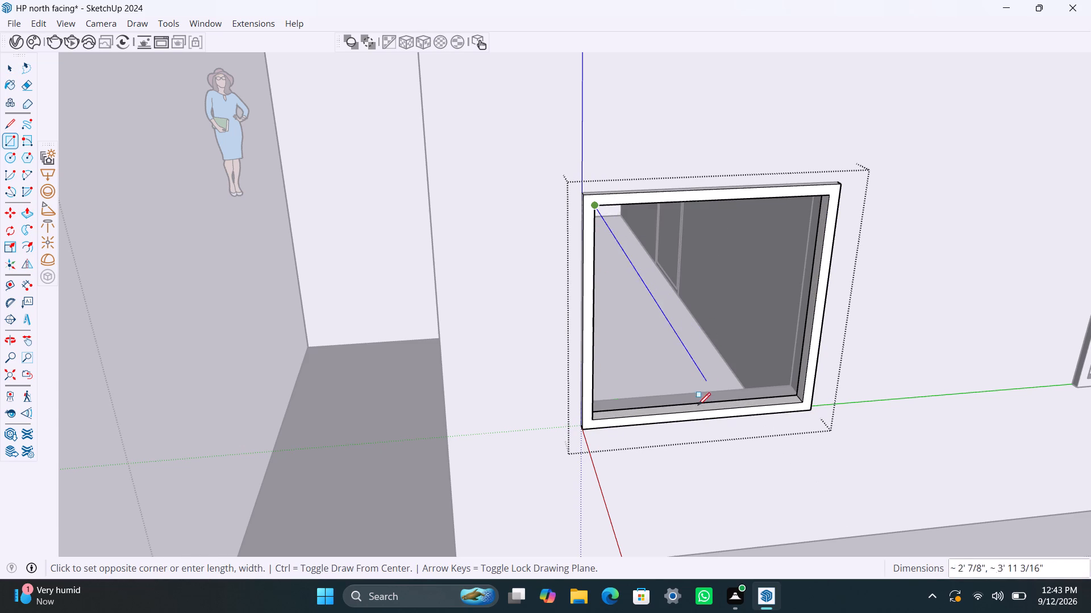
pyautogui.click(704, 413)
pyautogui.press('space')
pyautogui.click(726, 384)
pyautogui.press('Delete')
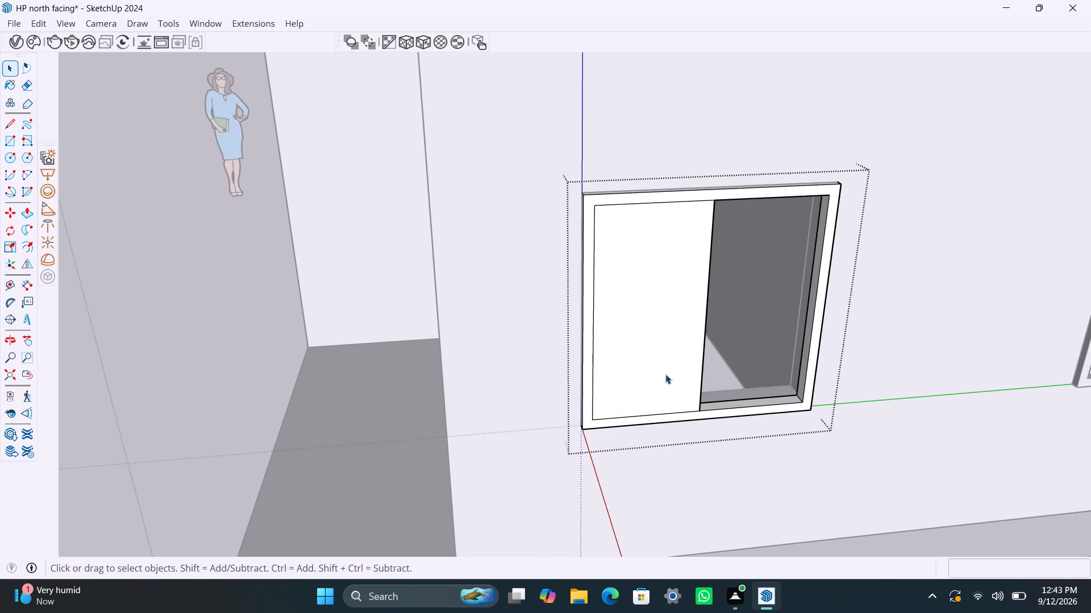
pyautogui.doubleClick(665, 367)
pyautogui.rightClick(659, 369)
pyautogui.click(723, 162)
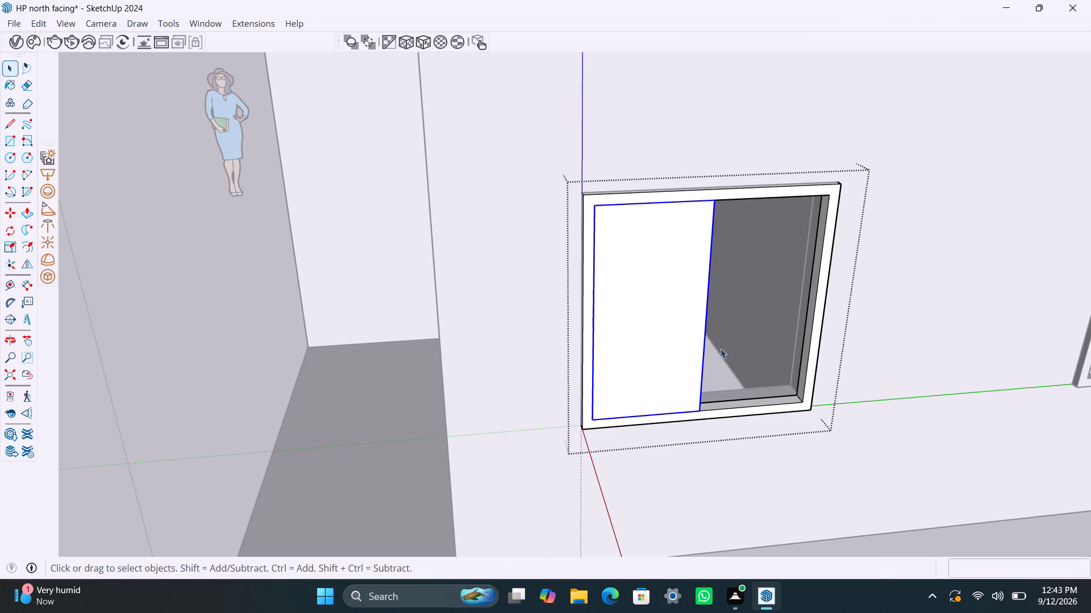
# Extrude the new window's half-width panel face by 8mm and leave the panel group.
pyautogui.scroll(-2, 715, 353)
pyautogui.moveTo(703, 337); pyautogui.dragTo(356, 366, button='middle')
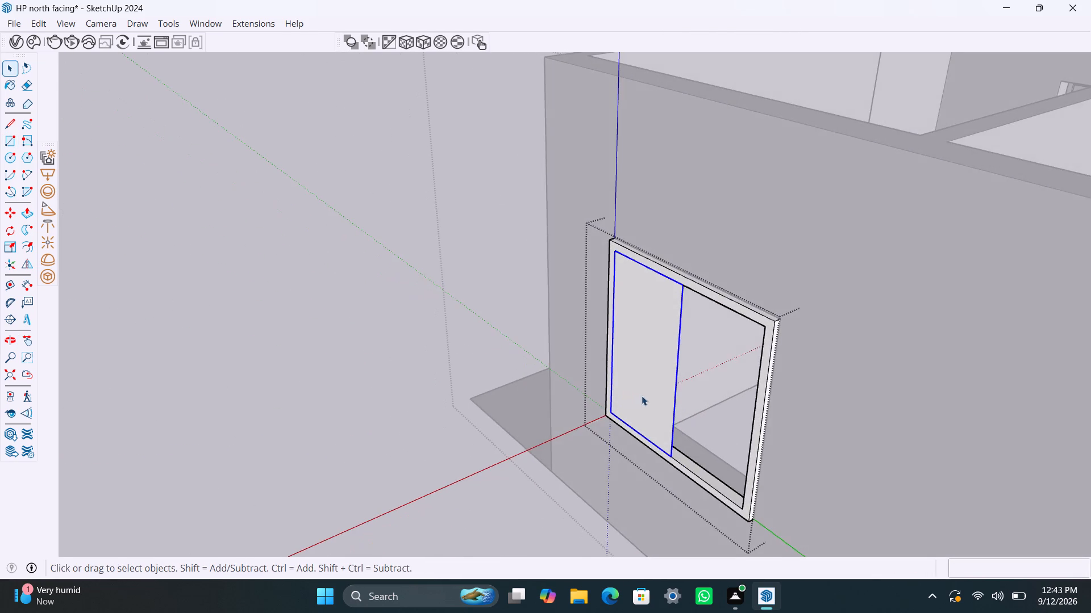
pyautogui.scroll(2, 642, 396)
pyautogui.doubleClick(647, 387)
pyautogui.click(651, 384)
pyautogui.click(651, 383)
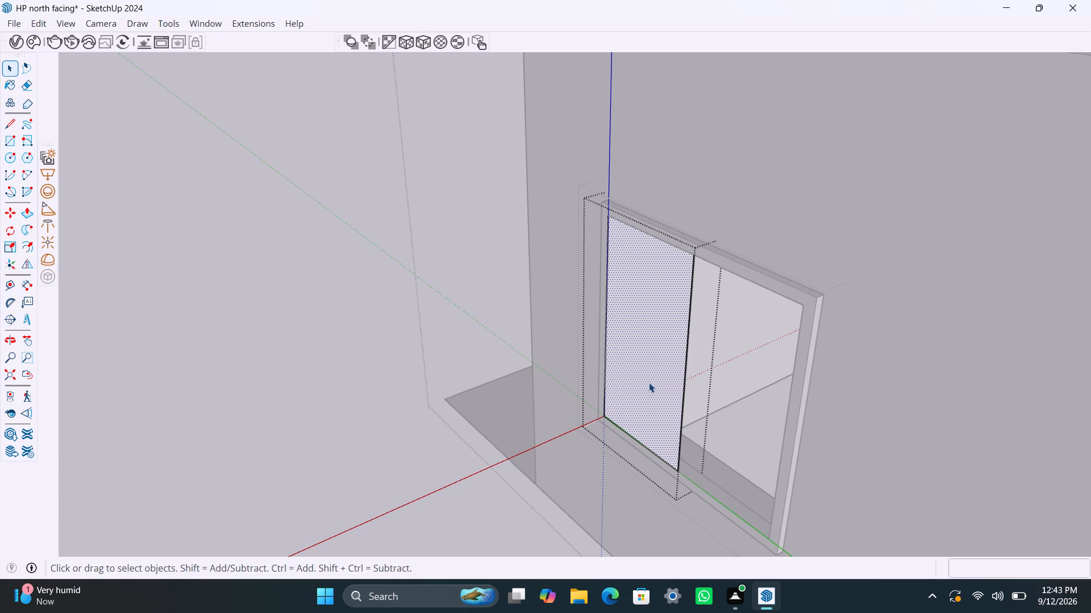
pyautogui.press('p')
pyautogui.click(649, 383)
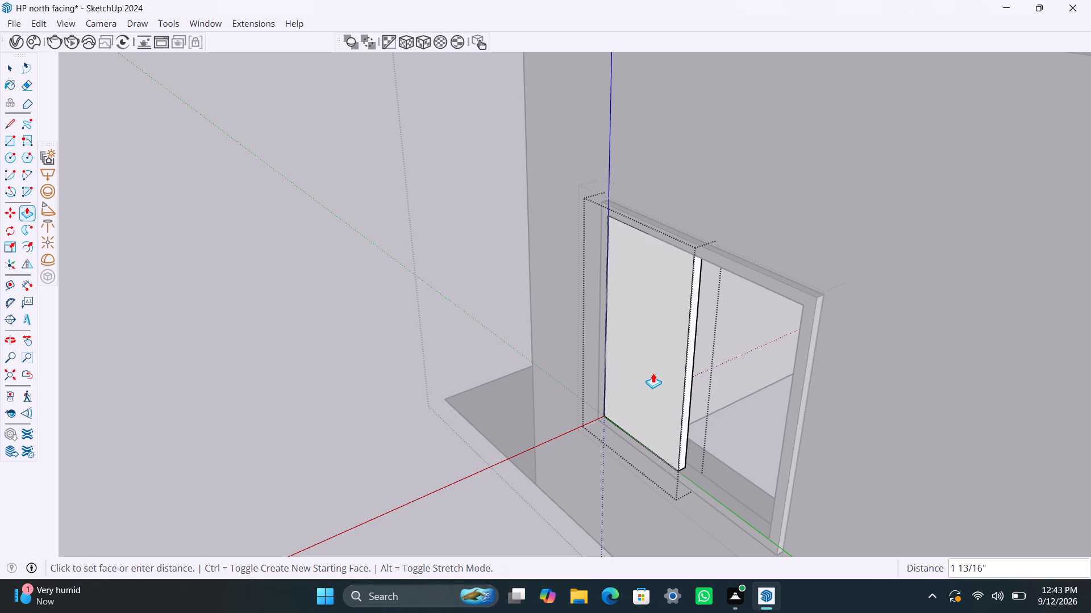
pyautogui.write('8mm')
pyautogui.press('Return')
pyautogui.press('space')
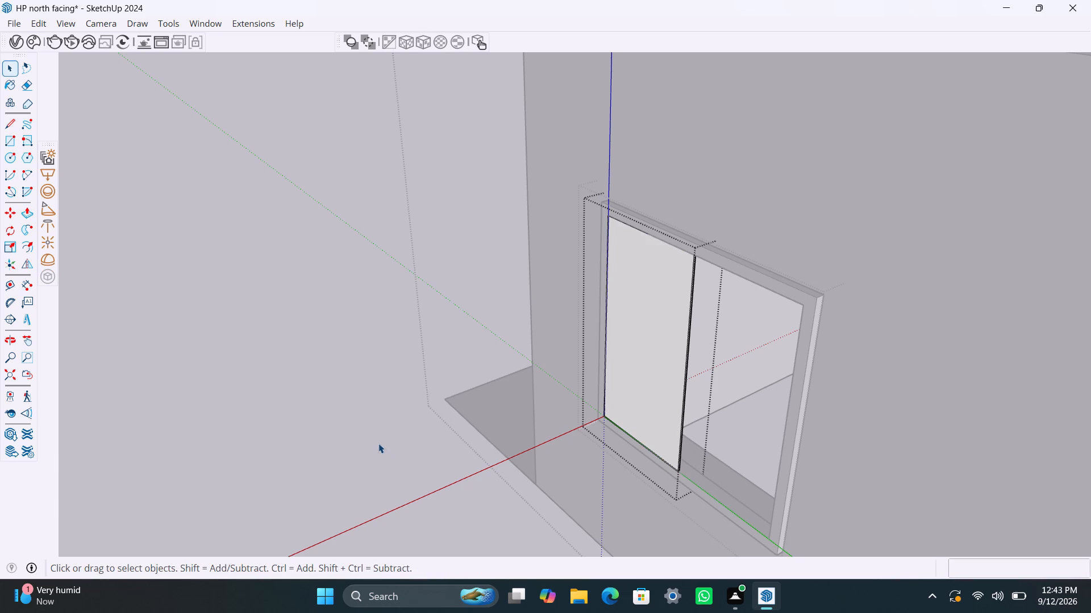
pyautogui.click(378, 443)
# Move the half-width window panel about 1 3/16" inward from the frame's outer face.
pyautogui.scroll(4, 642, 438)
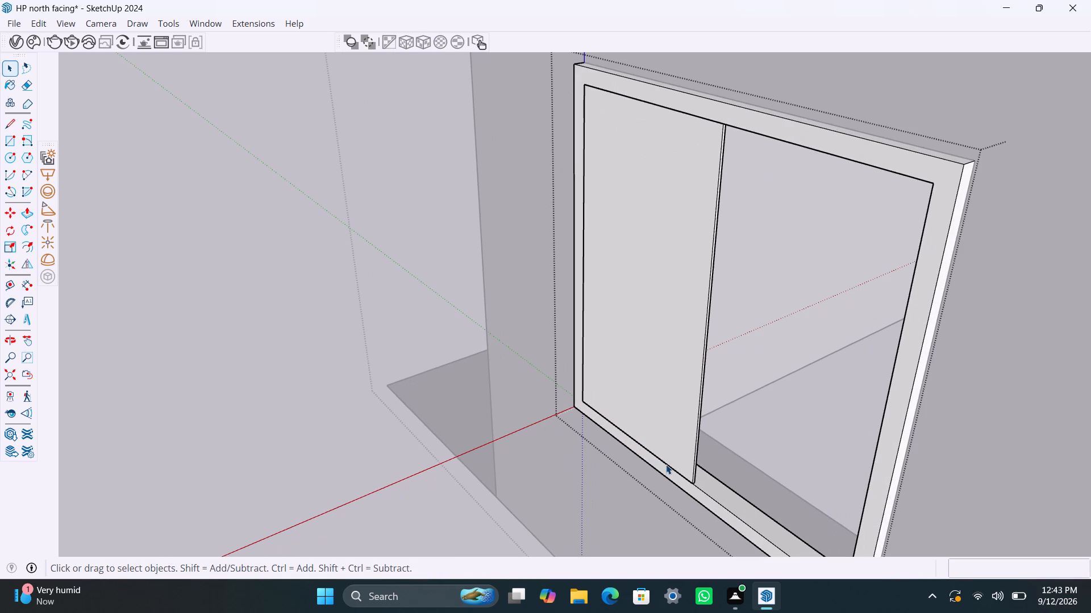
pyautogui.click(671, 464)
pyautogui.click(650, 435)
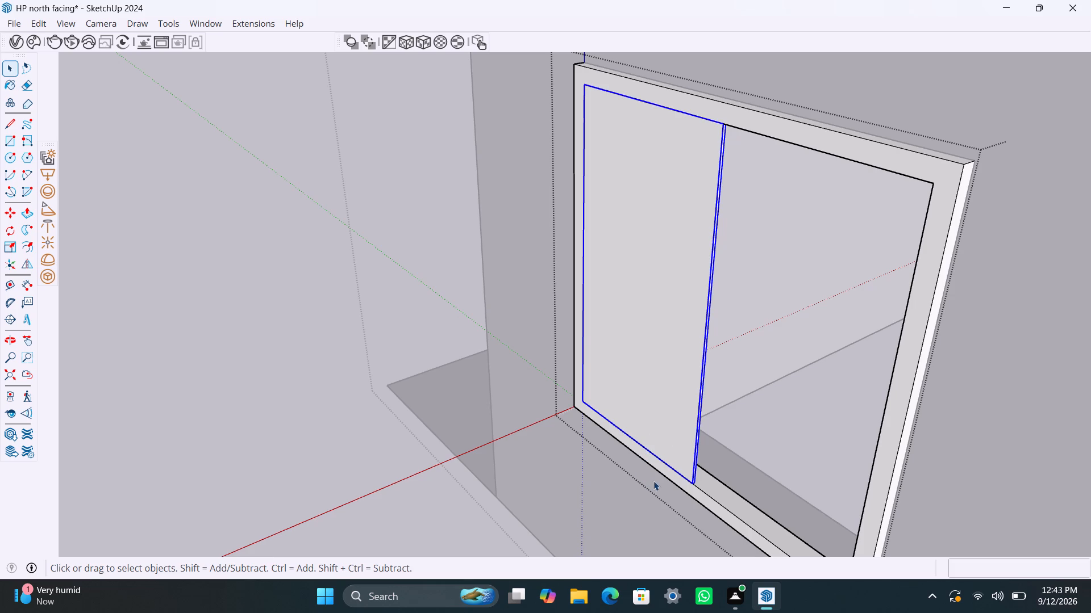
pyautogui.scroll(1, 682, 471)
pyautogui.press('m')
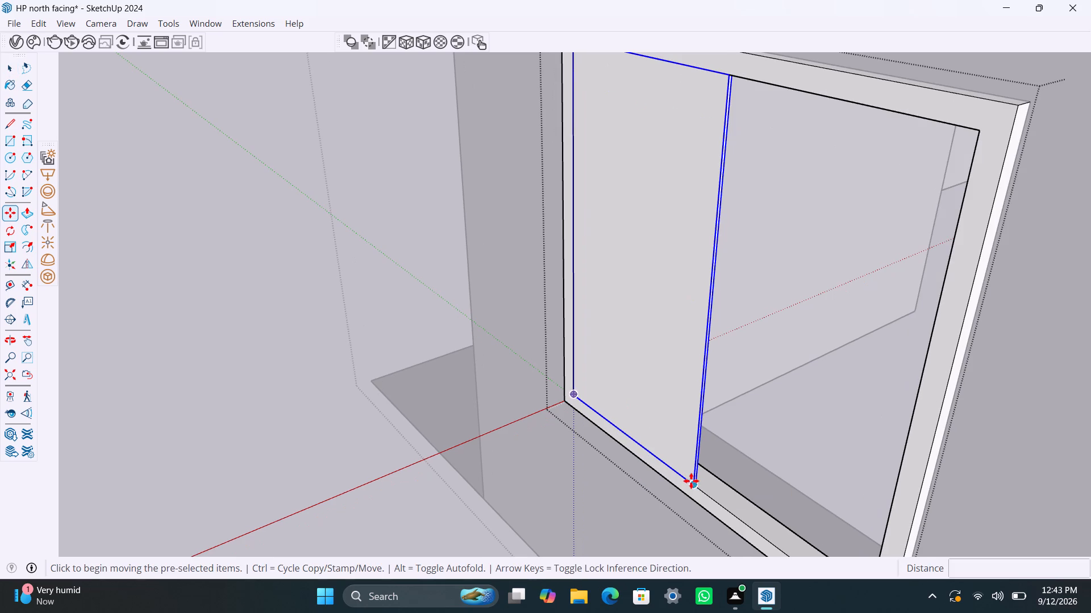
pyautogui.scroll(8, 691, 481)
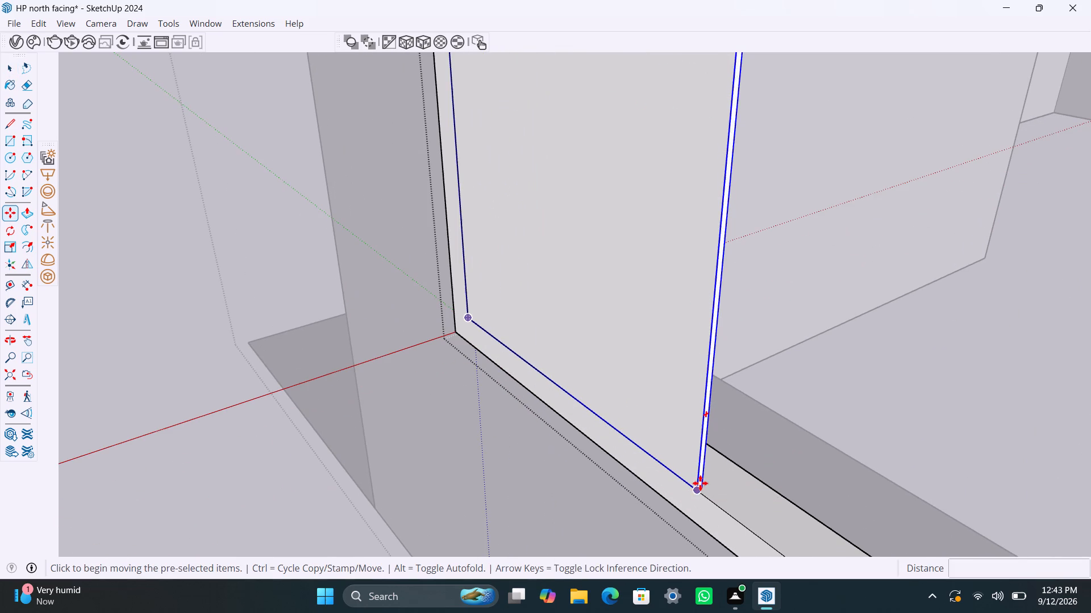
pyautogui.press('Escape')
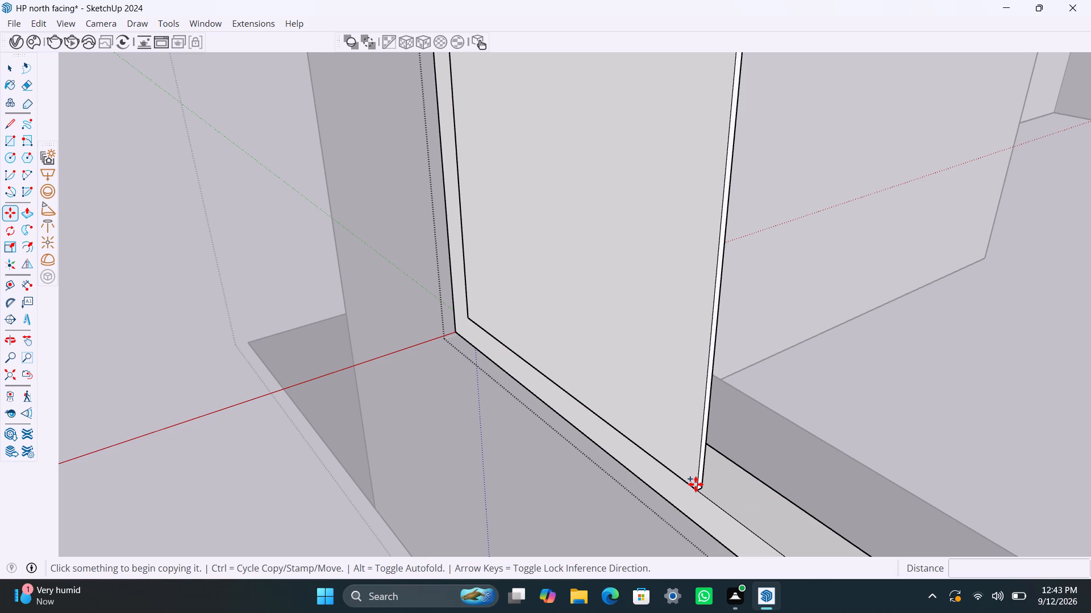
pyautogui.write('m')
pyautogui.press('space')
pyautogui.click(692, 462)
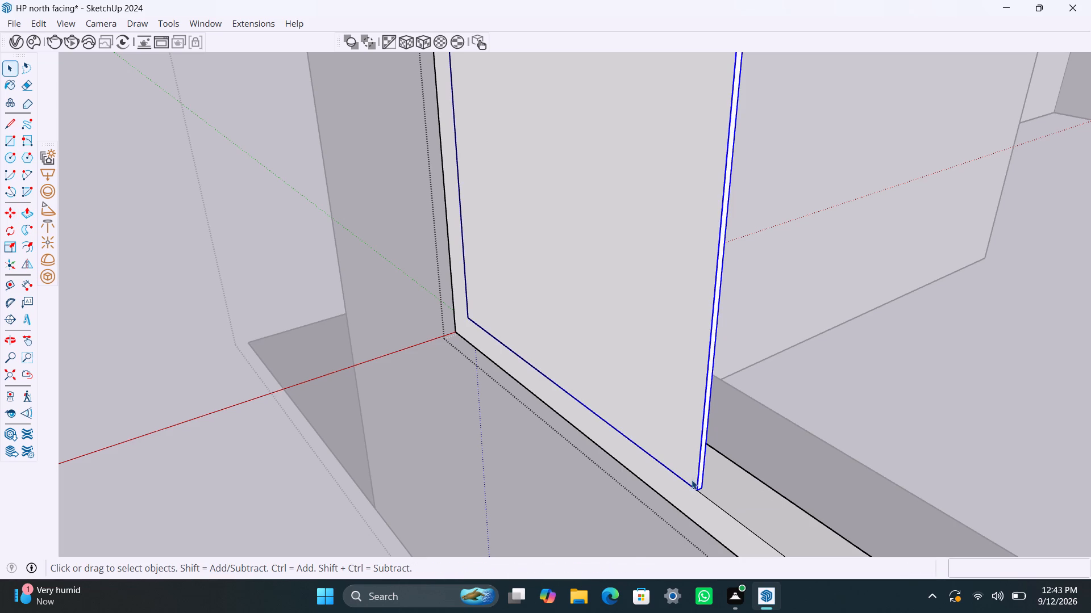
pyautogui.press('m')
pyautogui.click(693, 485)
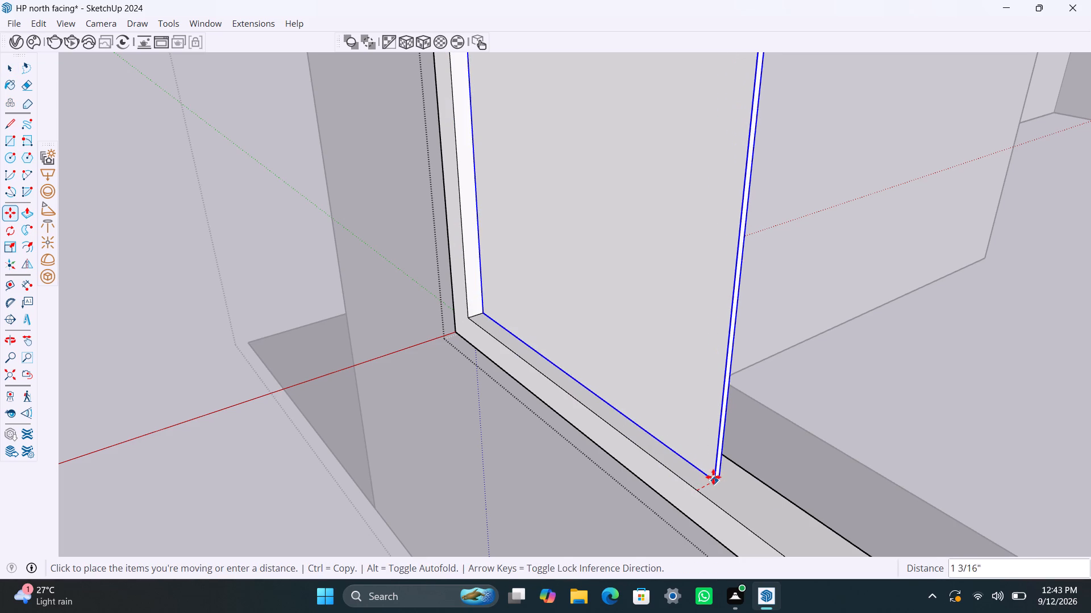
pyautogui.click(717, 475)
# Copy the window panel sideways from its bottom corner to fill the frame's empty half.
pyautogui.scroll(-4, 430, 494)
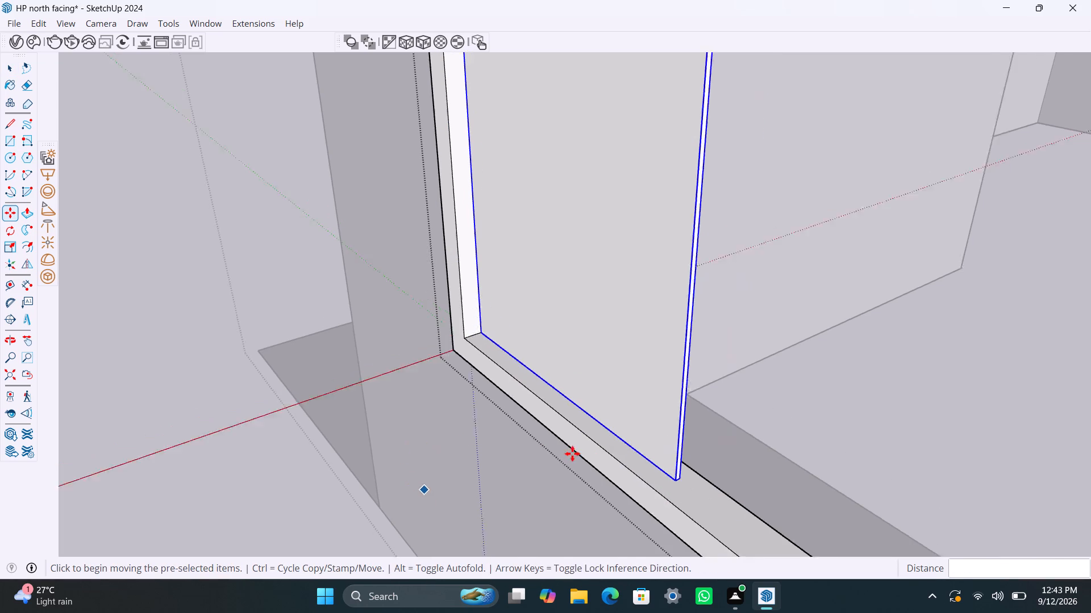
pyautogui.scroll(-12, 572, 454)
pyautogui.moveTo(505, 511); pyautogui.dragTo(677, 456, button='middle')
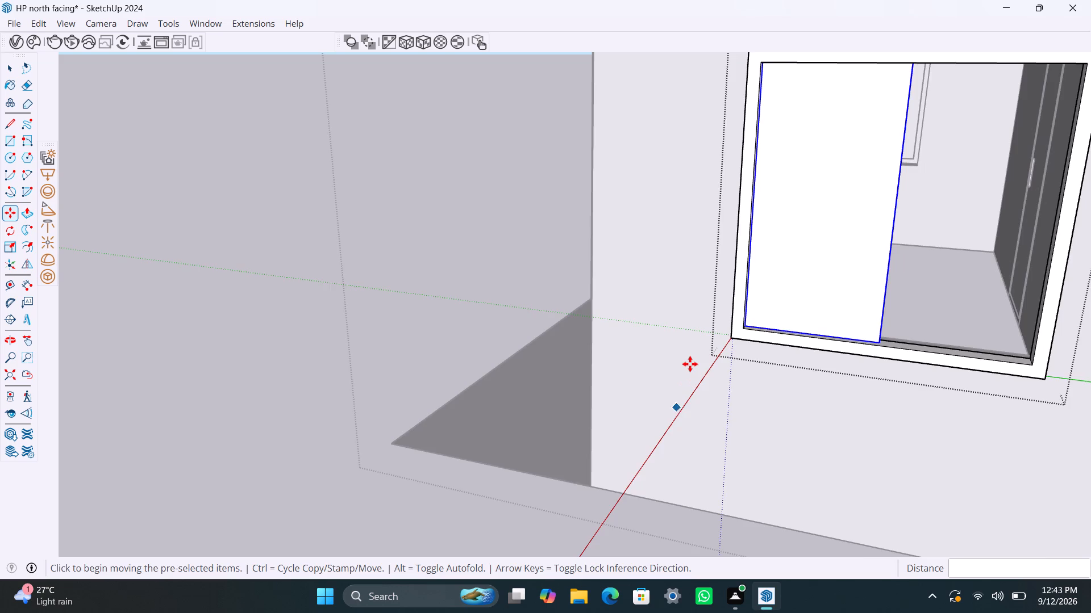
pyautogui.scroll(-2, 690, 364)
pyautogui.keyDown('shift'); pyautogui.moveTo(661, 358); pyautogui.dragTo(484, 439, button='middle'); pyautogui.keyUp('shift')
pyautogui.scroll(2, 652, 436)
pyautogui.moveTo(670, 447); pyautogui.dragTo(723, 474, button='middle')
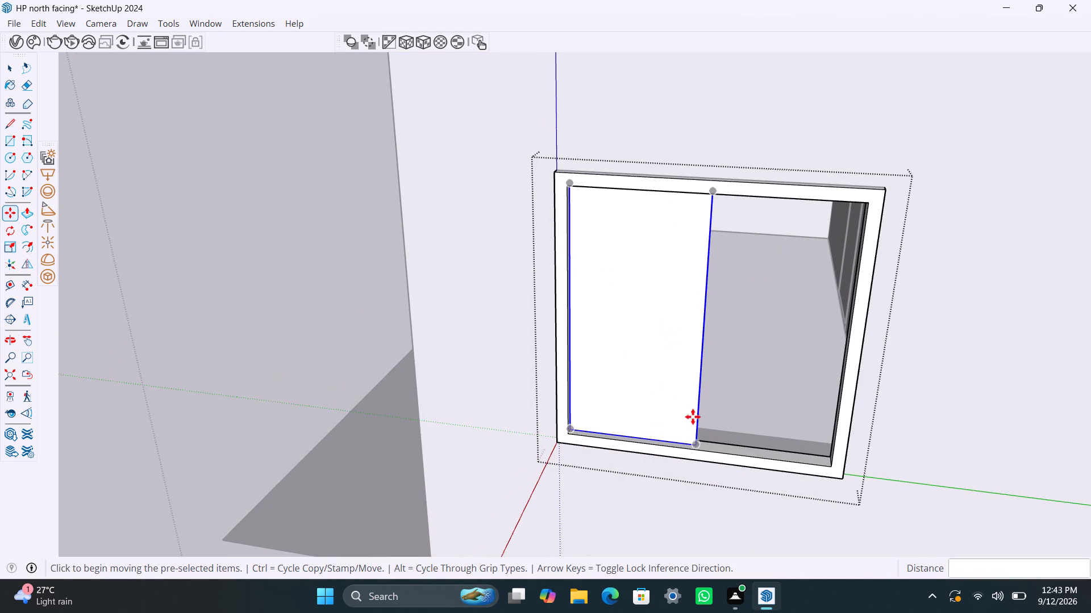
pyautogui.press('m')
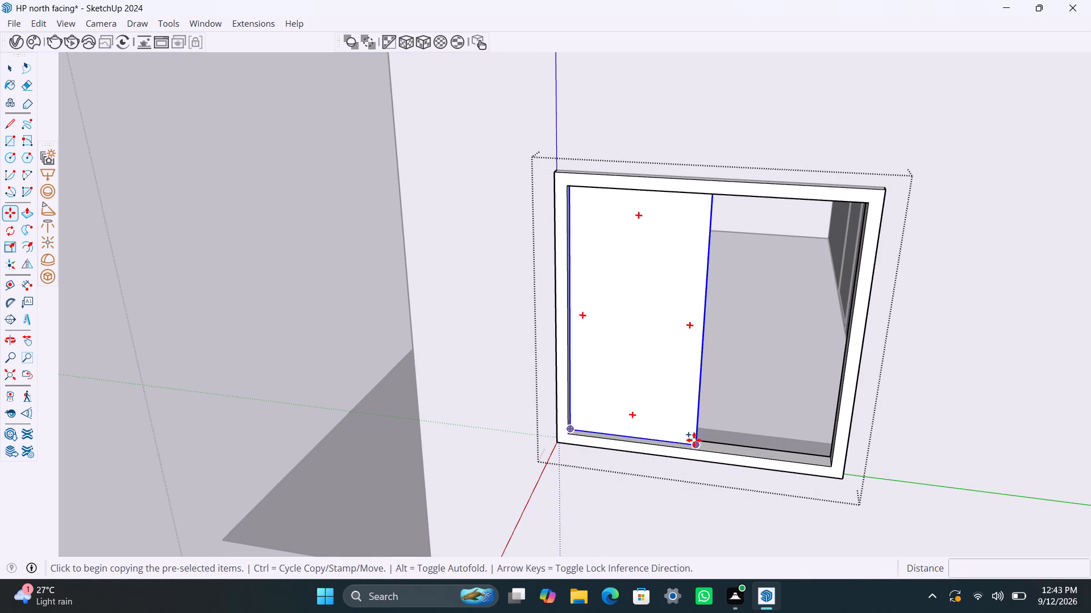
pyautogui.click(694, 440)
pyautogui.click(835, 464)
# Move the copied panel about 1 3/16" toward the outer side, so the two panels sit on adjacent tracks.
pyautogui.scroll(2, 652, 434)
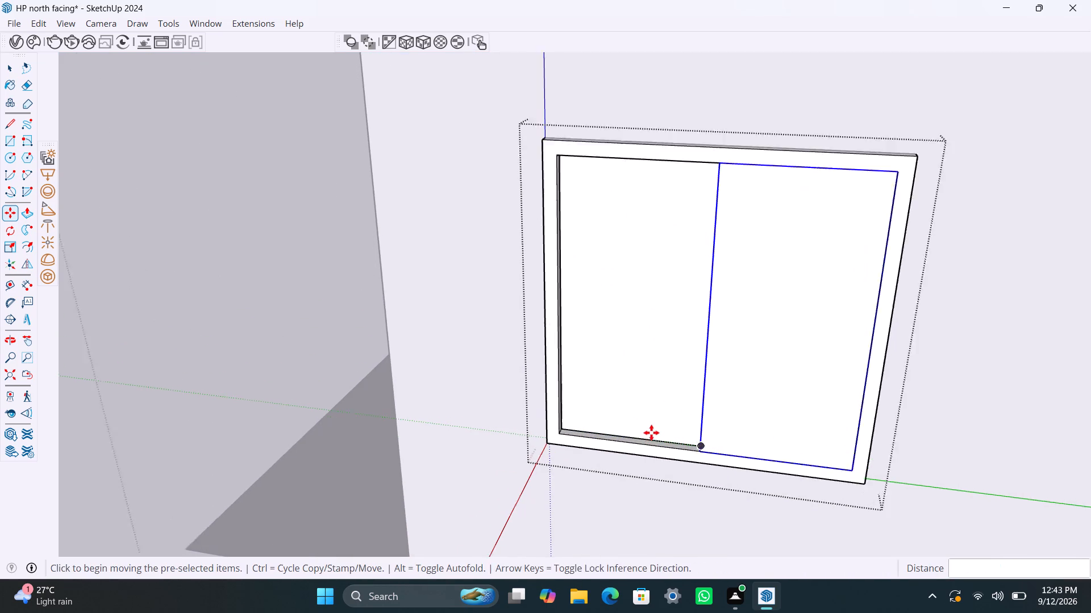
pyautogui.scroll(4, 651, 433)
pyautogui.moveTo(767, 453); pyautogui.dragTo(956, 477, button='middle')
pyautogui.scroll(4, 740, 429)
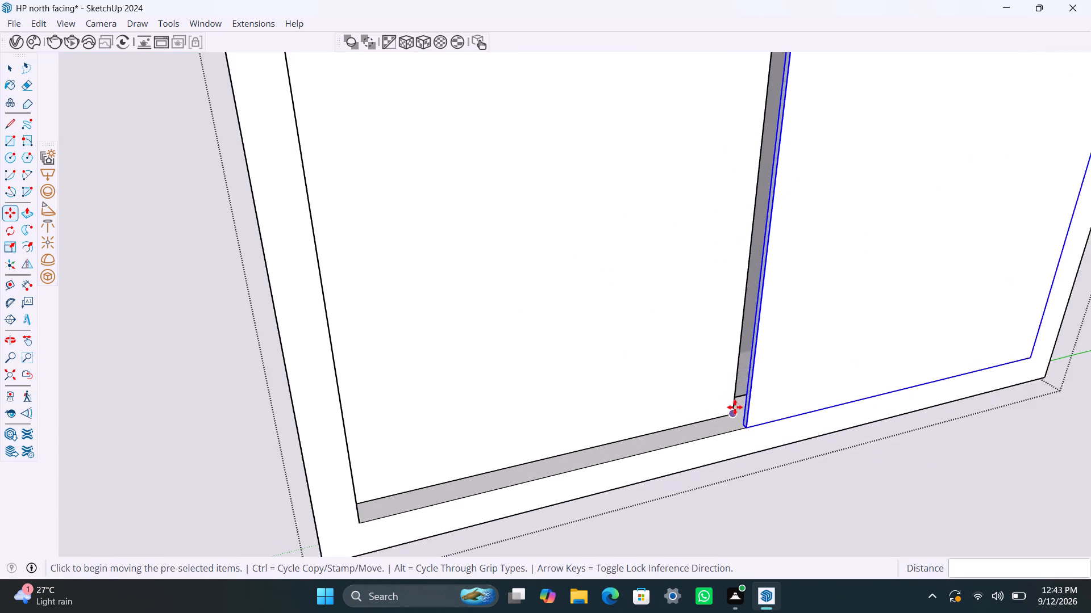
pyautogui.scroll(6, 735, 407)
pyautogui.click(744, 431)
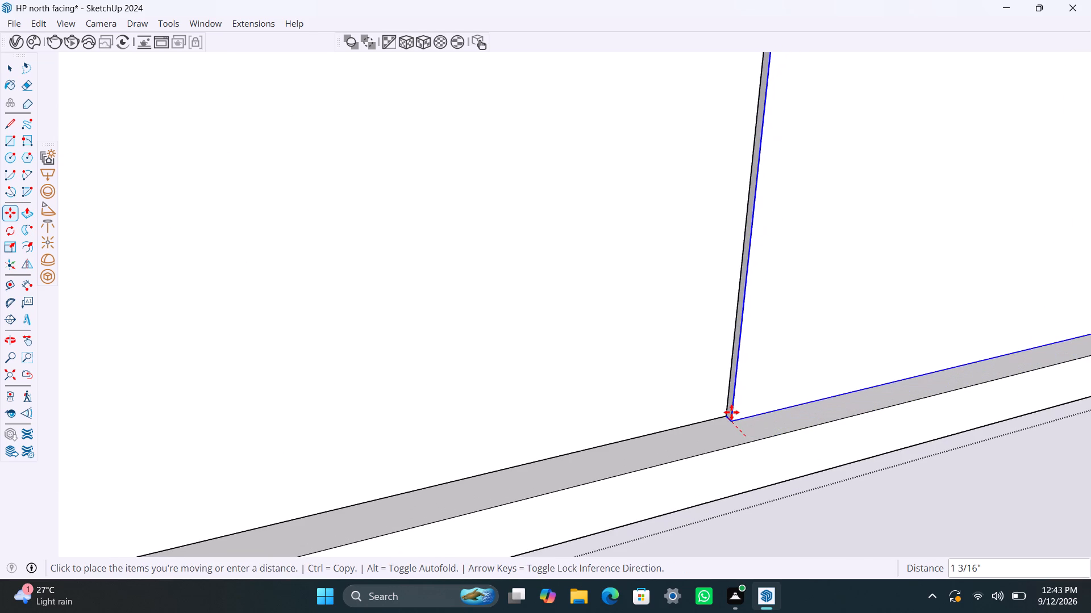
pyautogui.click(731, 412)
# Leave the finished two-panel window's group and save the model.
pyautogui.press('space')
pyautogui.scroll(-16, 585, 349)
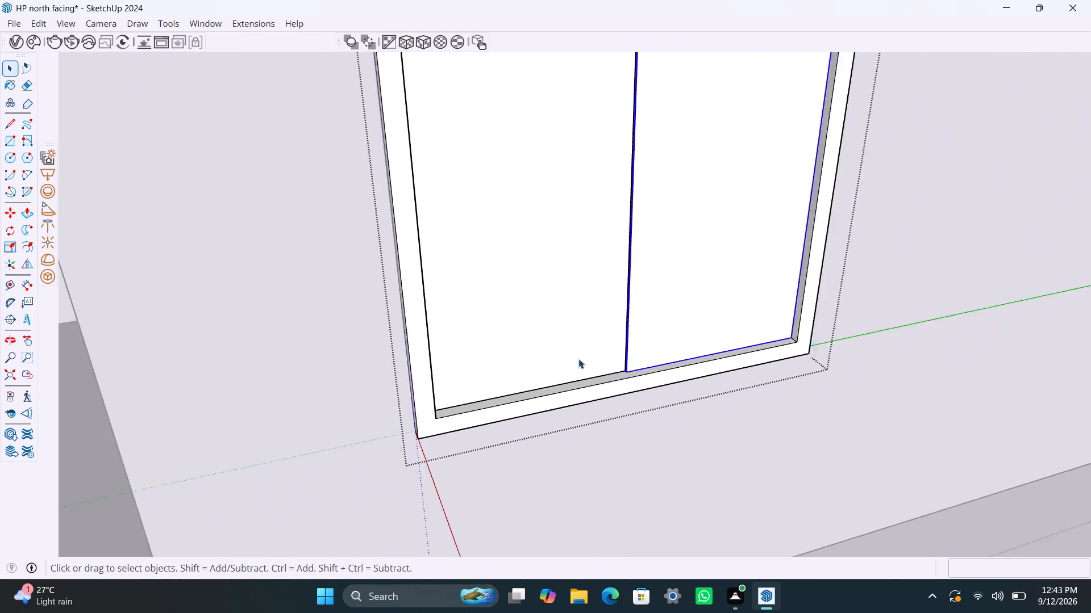
pyautogui.scroll(-15, 578, 359)
pyautogui.moveTo(708, 368); pyautogui.dragTo(613, 384, button='middle')
pyautogui.press('space')
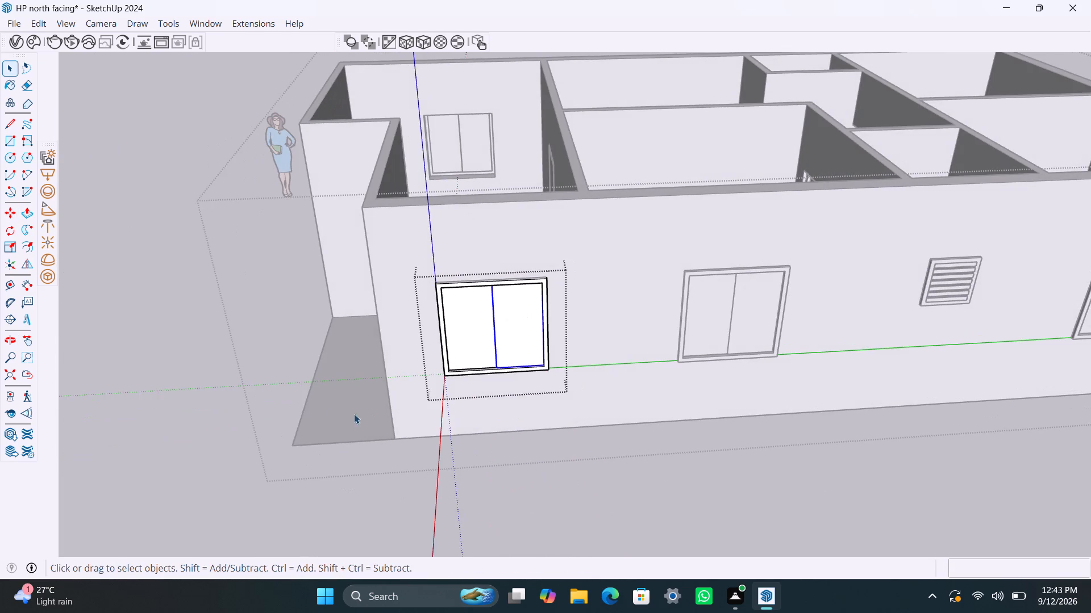
pyautogui.click(150, 310)
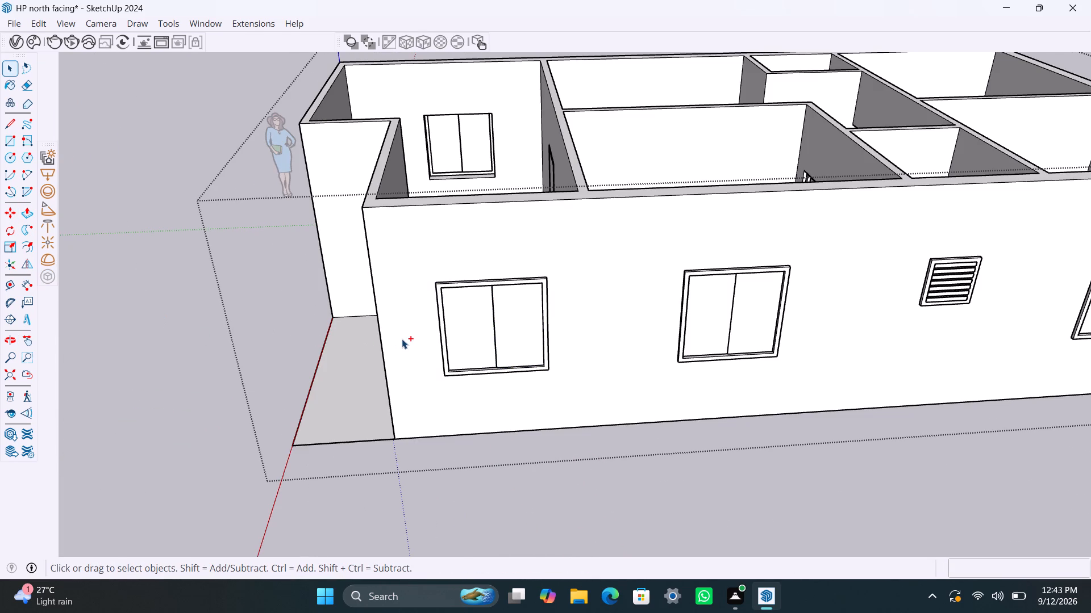
pyautogui.hotkey('ctrl', 's')
pyautogui.press('space')
# Examine the house's interior layout from above, closing in on the two rooms at the end away from the porch.
pyautogui.scroll(-10, 280, 335)
pyautogui.moveTo(294, 385); pyautogui.dragTo(310, 394, button='middle')
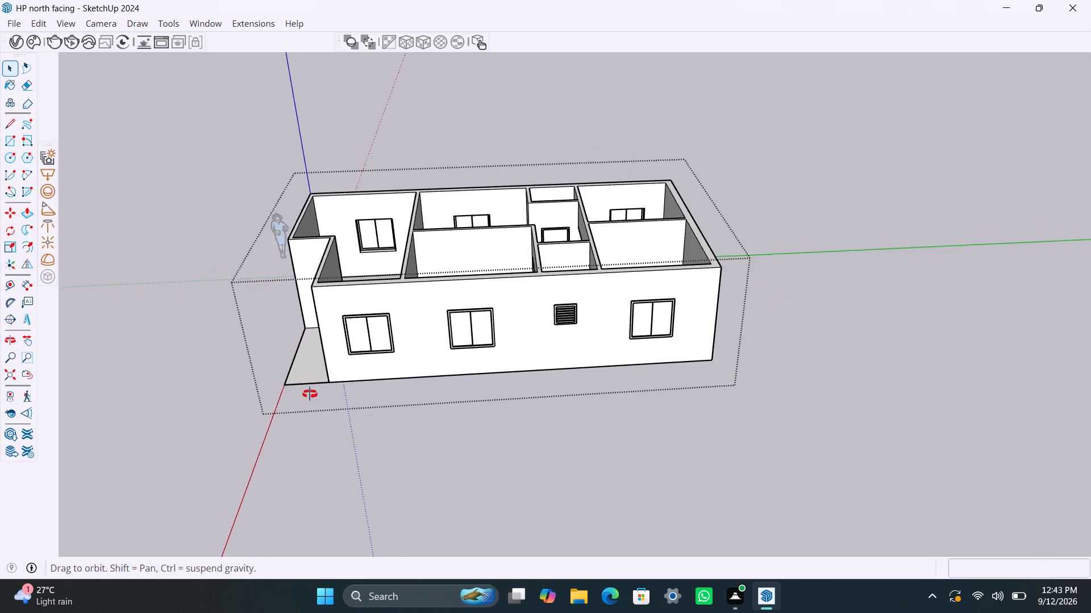
pyautogui.moveTo(310, 394); pyautogui.dragTo(815, 429, button='middle')
pyautogui.scroll(2, 613, 204)
pyautogui.moveTo(607, 244); pyautogui.dragTo(532, 377, button='middle')
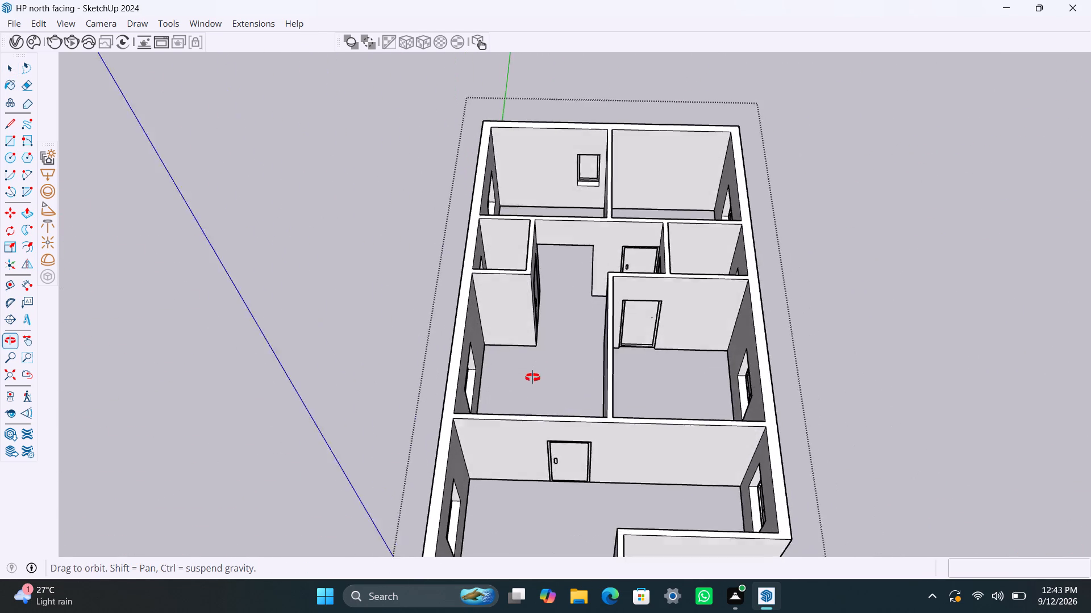
pyautogui.moveTo(532, 377); pyautogui.dragTo(530, 387, button='middle')
pyautogui.scroll(2, 541, 205)
pyautogui.keyDown('shift'); pyautogui.moveTo(550, 186); pyautogui.dragTo(528, 320, button='middle'); pyautogui.keyUp('shift')
pyautogui.scroll(3, 535, 339)
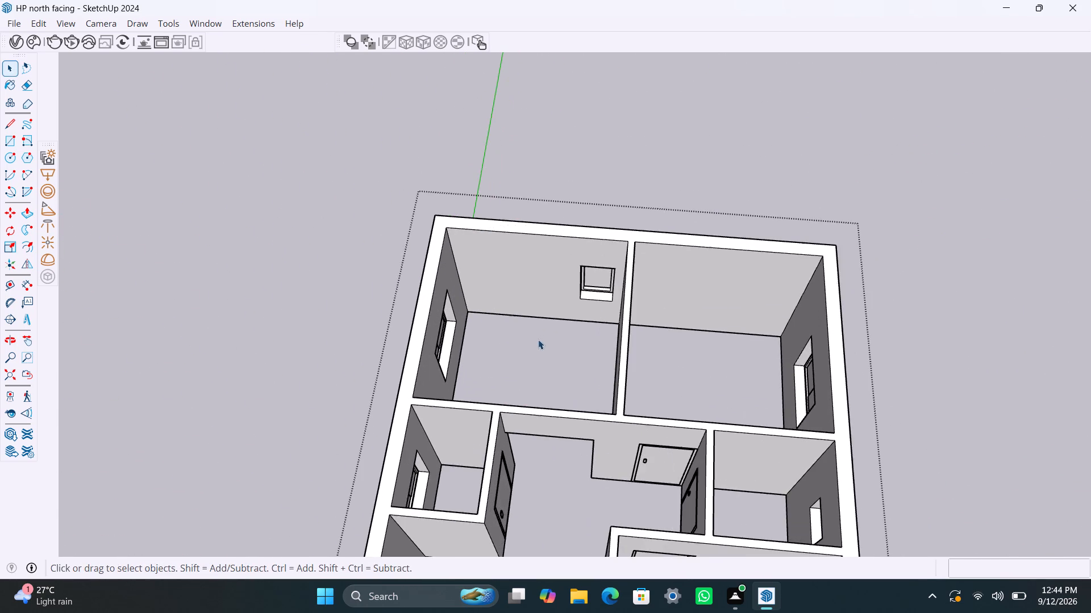
pyautogui.moveTo(550, 314); pyautogui.dragTo(539, 351, button='middle')
pyautogui.scroll(4, 543, 335)
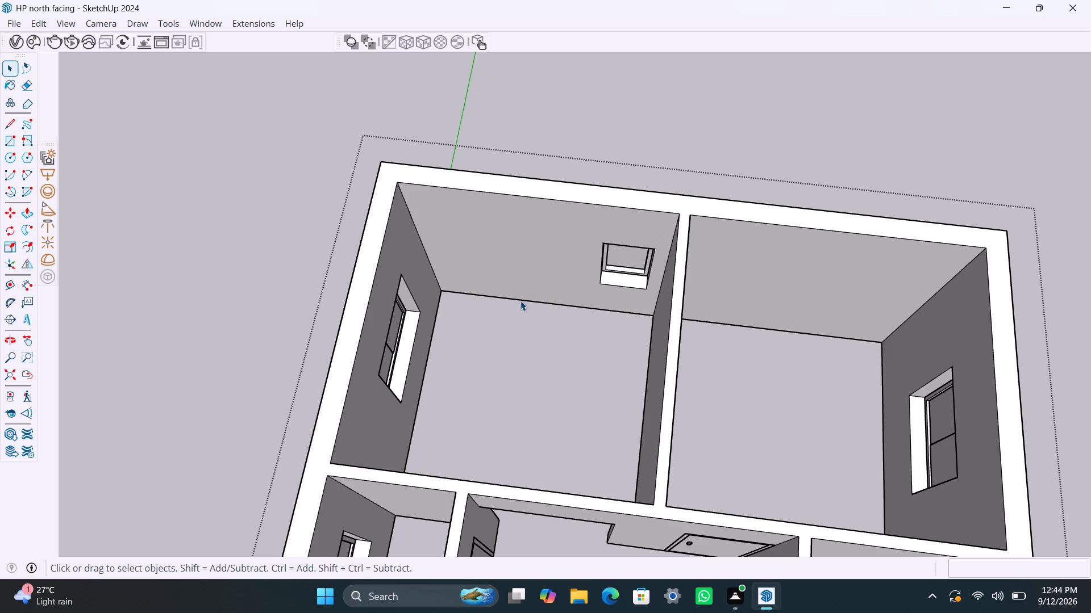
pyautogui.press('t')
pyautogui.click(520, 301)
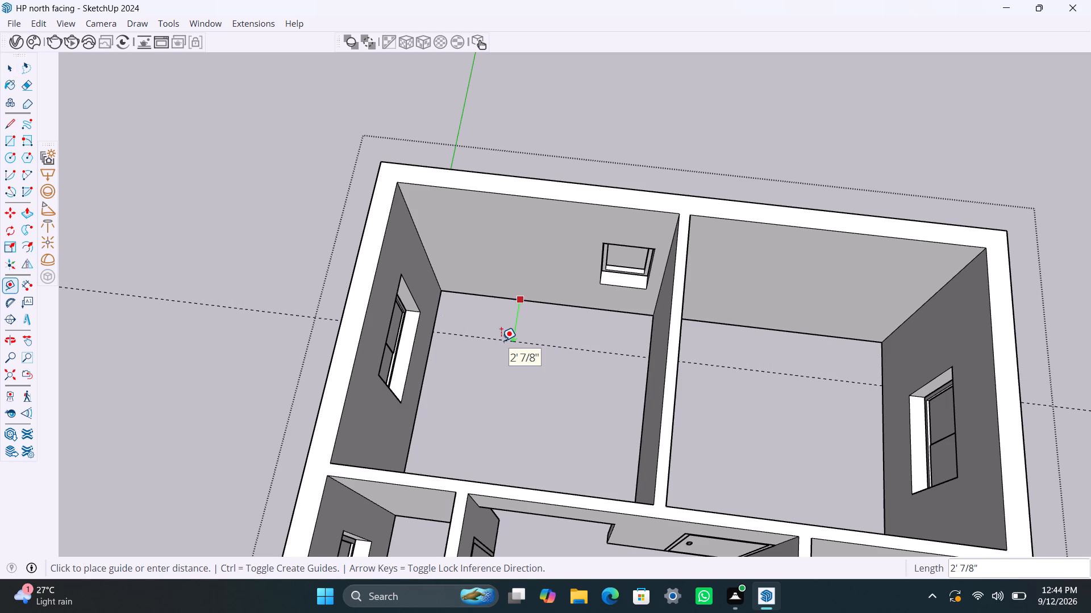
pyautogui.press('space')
# Copy the floor edge below the end wall's small window 2' into the room.
pyautogui.click(532, 302)
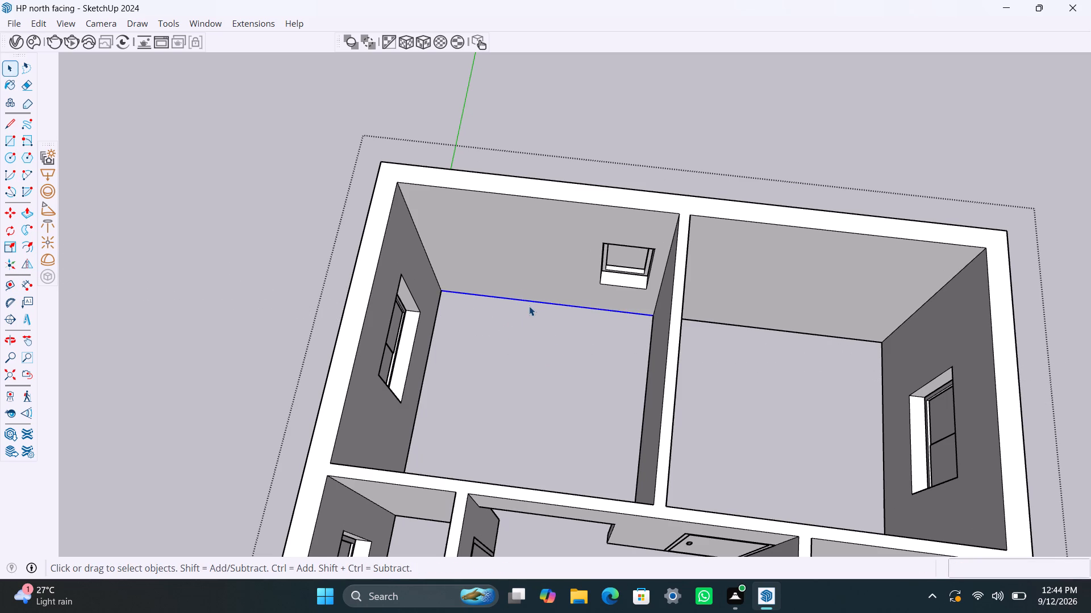
pyautogui.write('m')
pyautogui.press('space')
pyautogui.press('m')
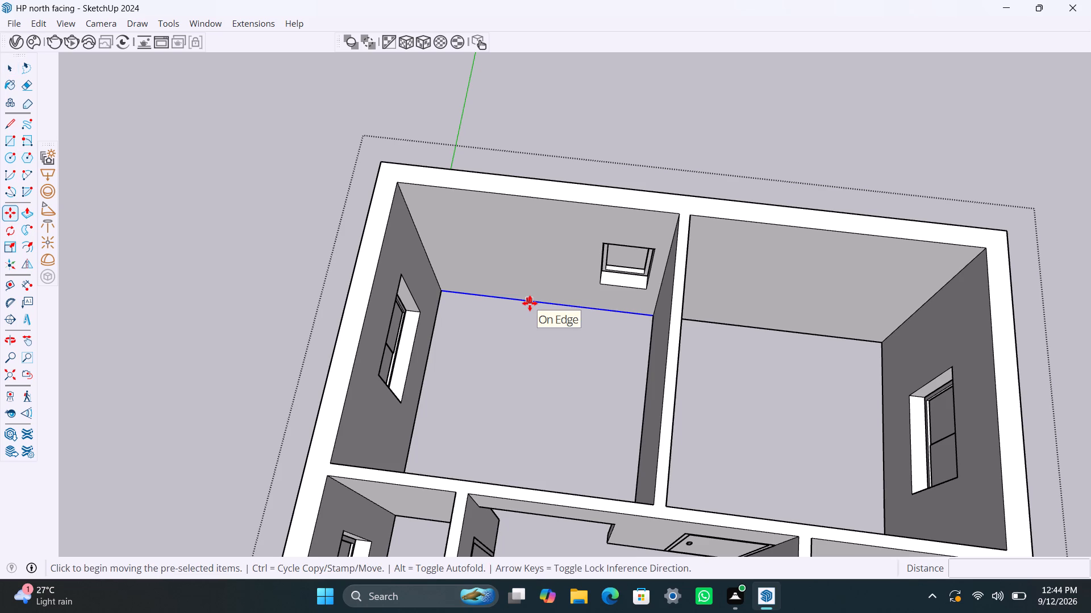
pyautogui.click(530, 303)
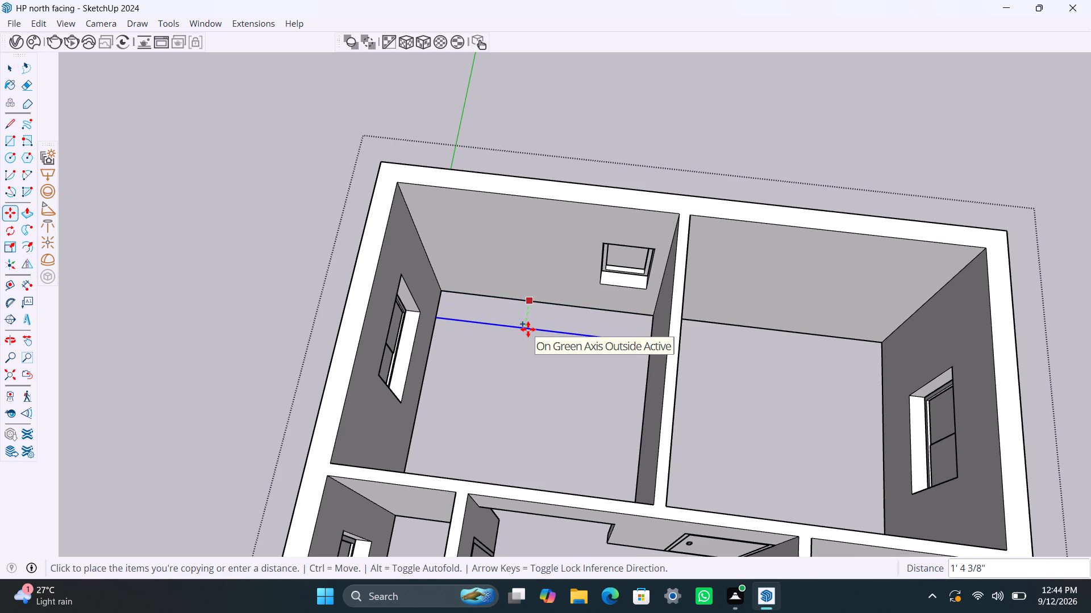
pyautogui.write("2'")
pyautogui.press('Return')
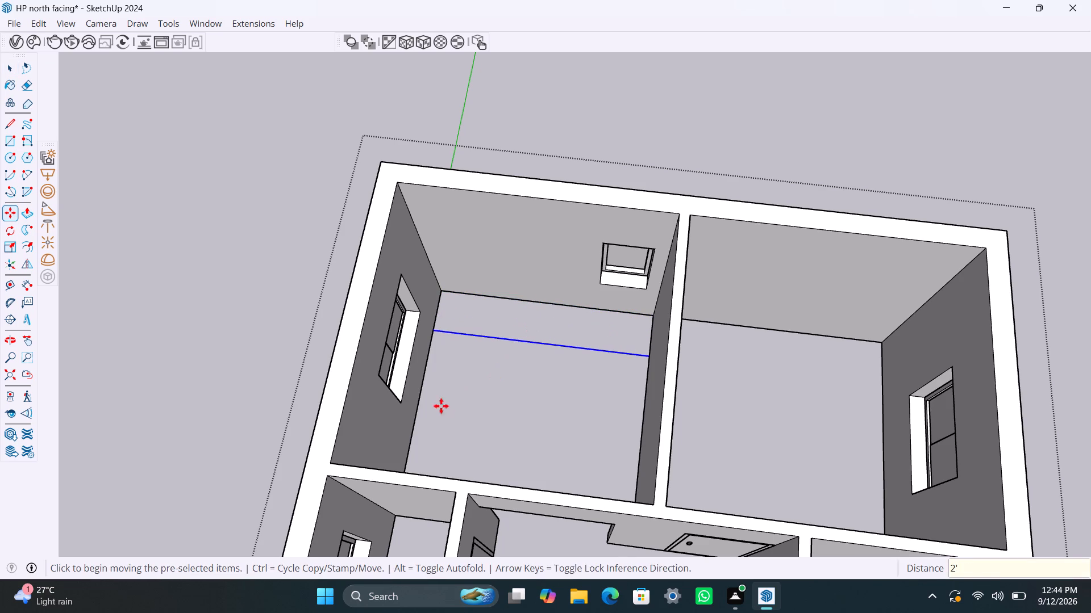
# Copy the same room's floor edge below the outer side wall's two-panel window 2' into the room.
pyautogui.press('space')
pyautogui.click(424, 386)
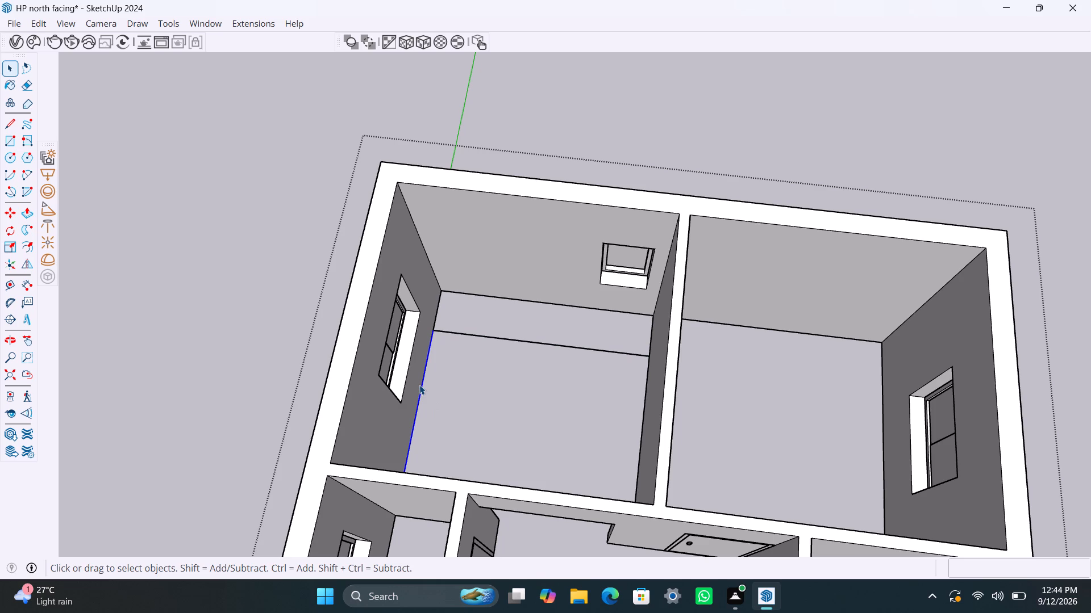
pyautogui.press('m')
pyautogui.click(419, 385)
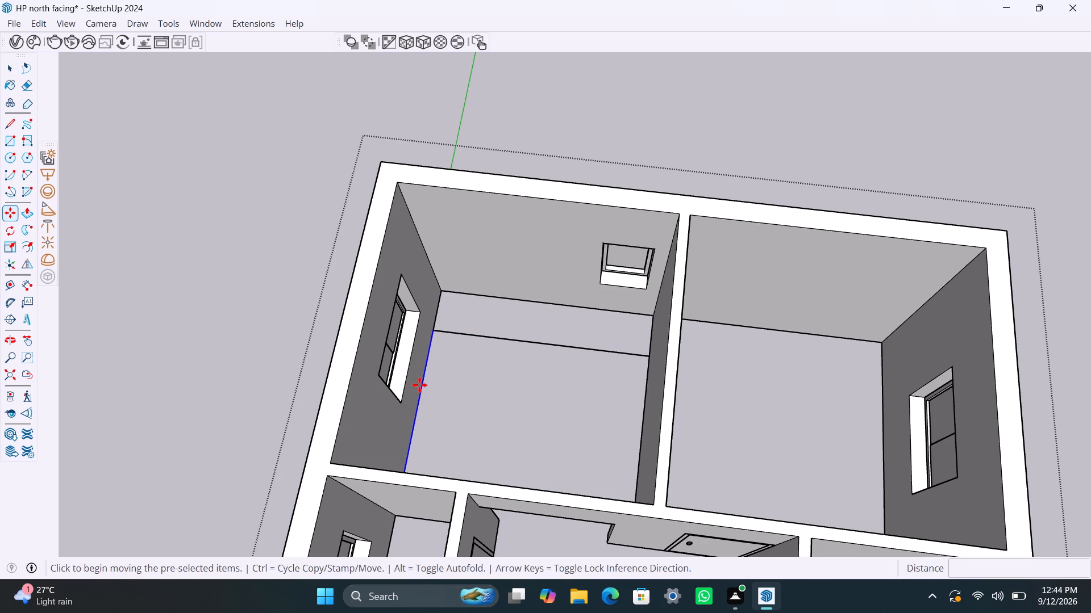
pyautogui.write("2'")
pyautogui.press('Return')
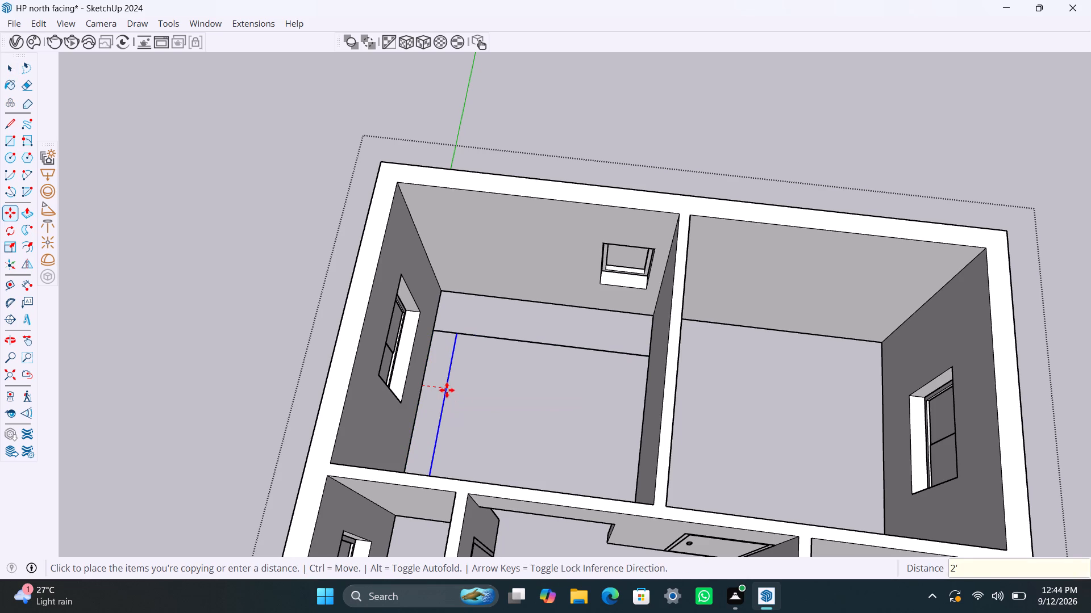
# Delete the short line segment between the side wall and the copied lines' intersection, leaving an L-shaped floor strip.
pyautogui.press('space')
pyautogui.click(457, 328)
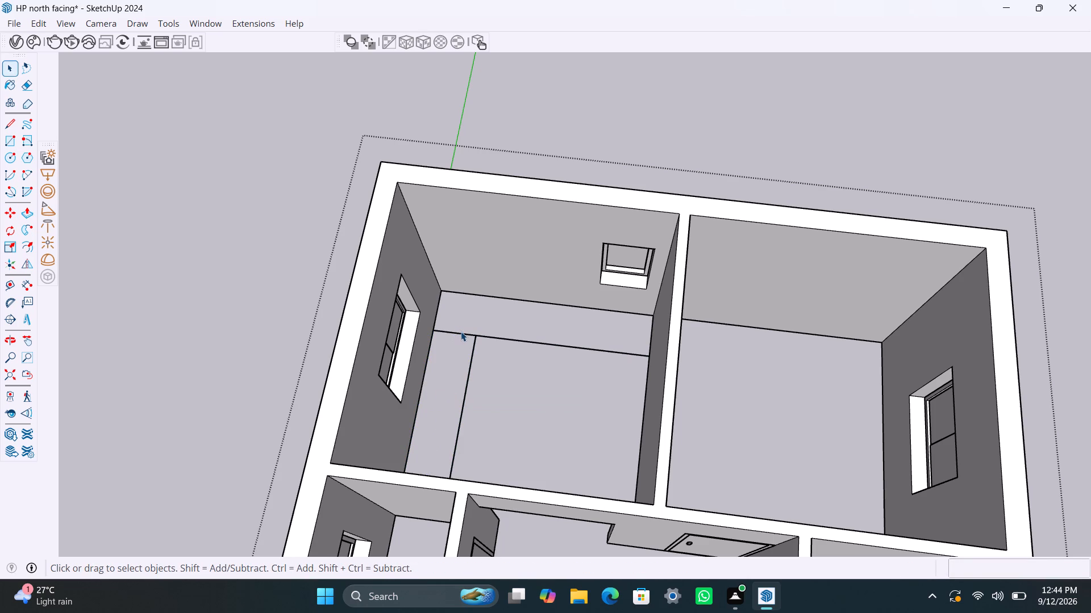
pyautogui.click(461, 333)
pyautogui.press('Delete')
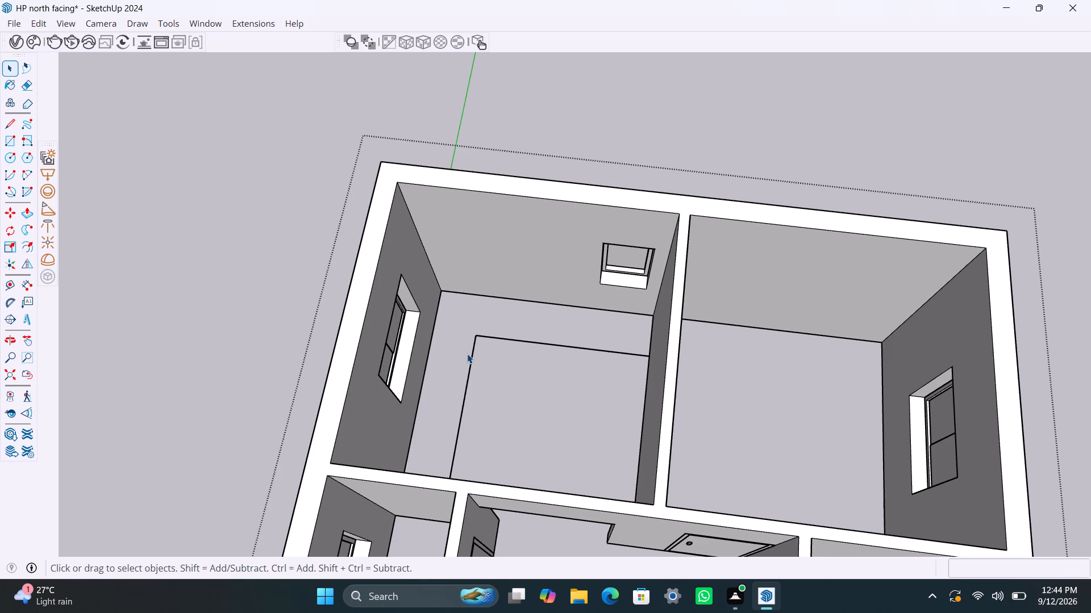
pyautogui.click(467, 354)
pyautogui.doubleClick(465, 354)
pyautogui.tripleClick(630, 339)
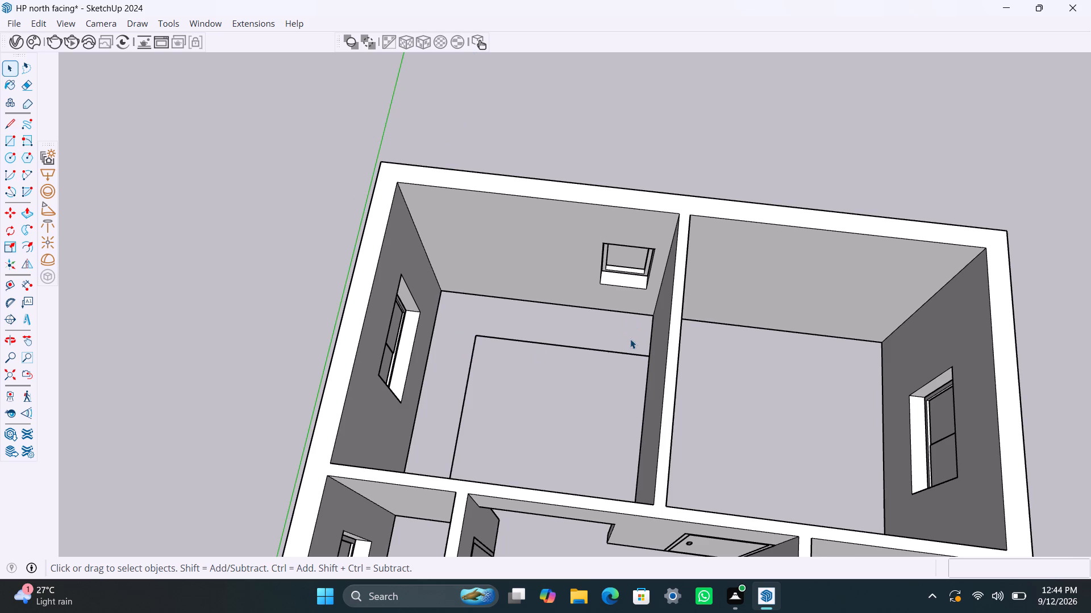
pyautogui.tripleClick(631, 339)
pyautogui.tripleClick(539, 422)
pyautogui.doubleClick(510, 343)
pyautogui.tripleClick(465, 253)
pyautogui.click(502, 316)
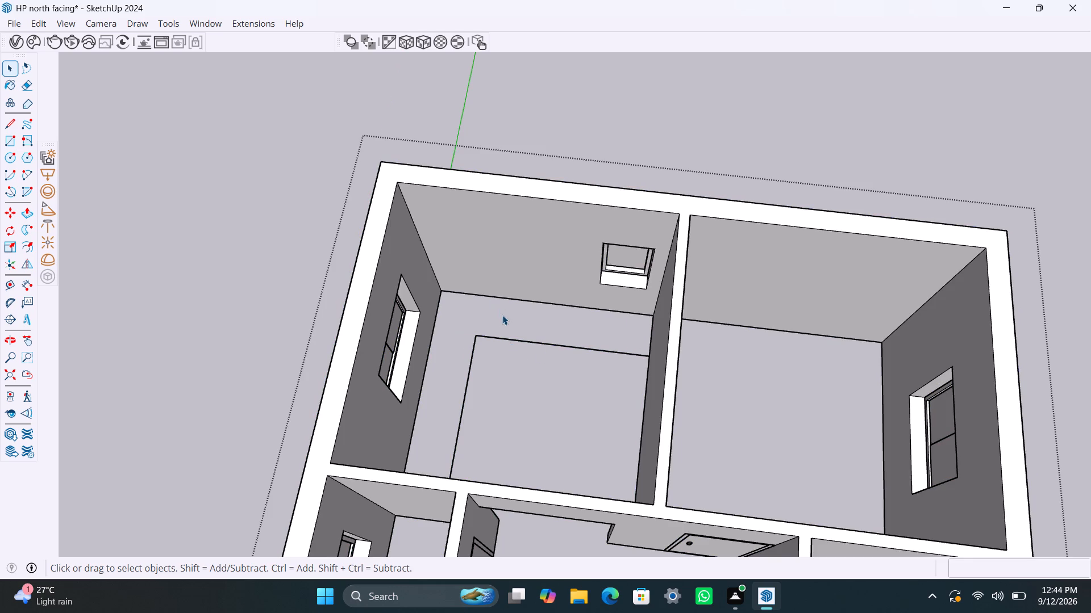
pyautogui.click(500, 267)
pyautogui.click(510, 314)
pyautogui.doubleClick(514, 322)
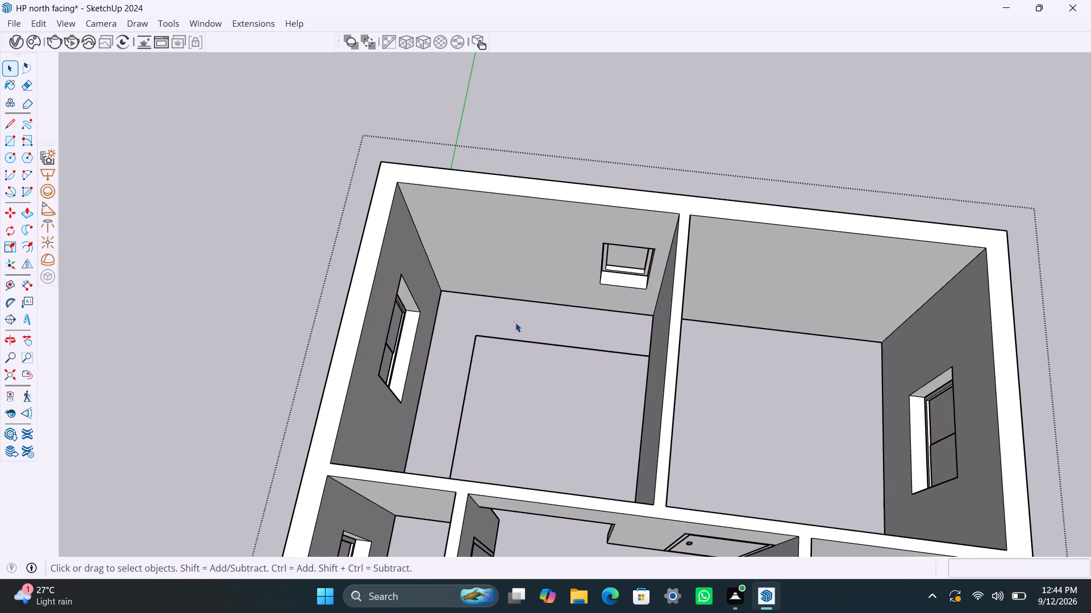
# Close the L-shaped floor strip with a 2' line along the partition wall, between the copied line's end and the room corner.
pyautogui.scroll(5, 511, 345)
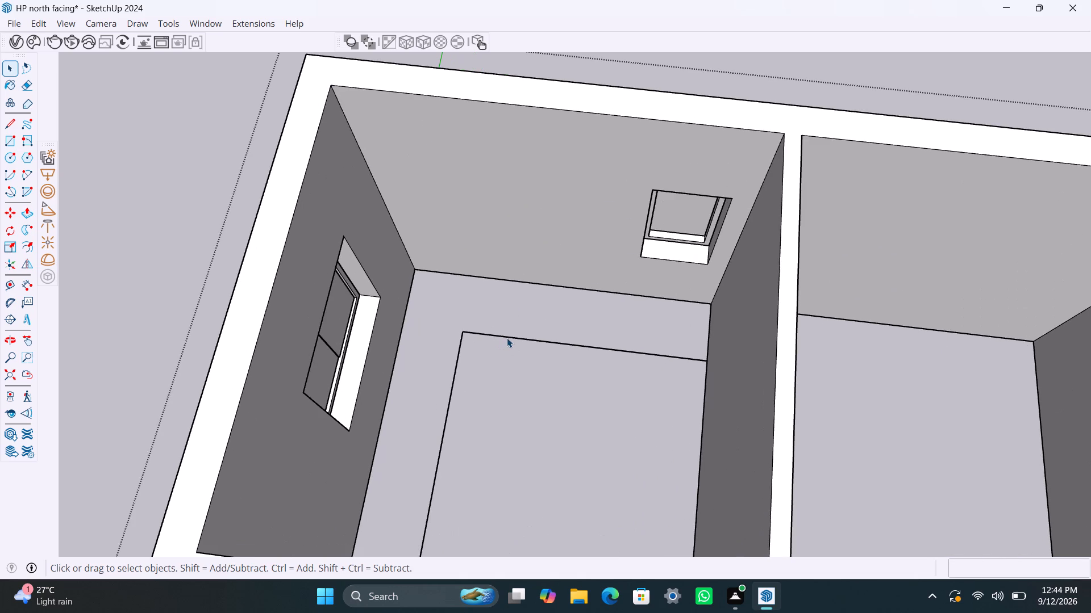
pyautogui.press('l')
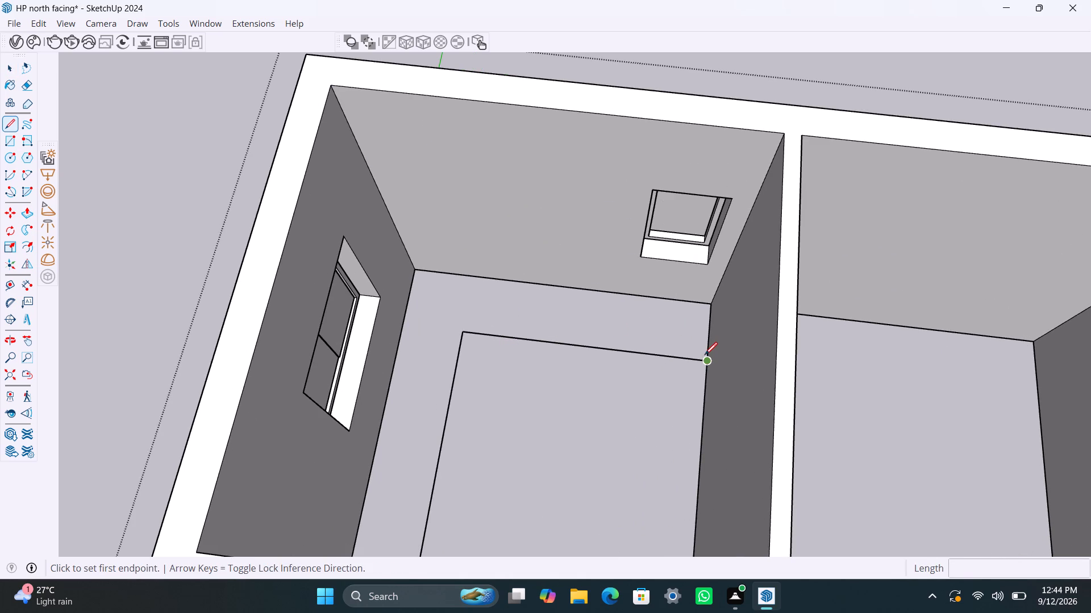
pyautogui.moveTo(707, 359); pyautogui.dragTo(708, 353)
pyautogui.click(710, 301)
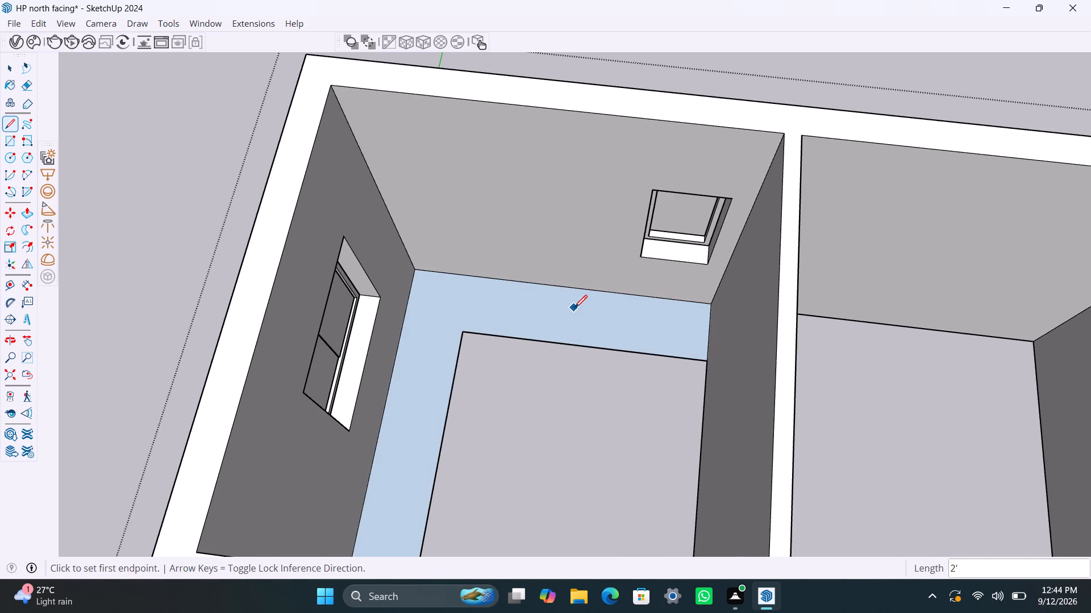
# Reverse the face of the closed L-shaped floor strip.
pyautogui.press('space')
pyautogui.doubleClick(574, 309)
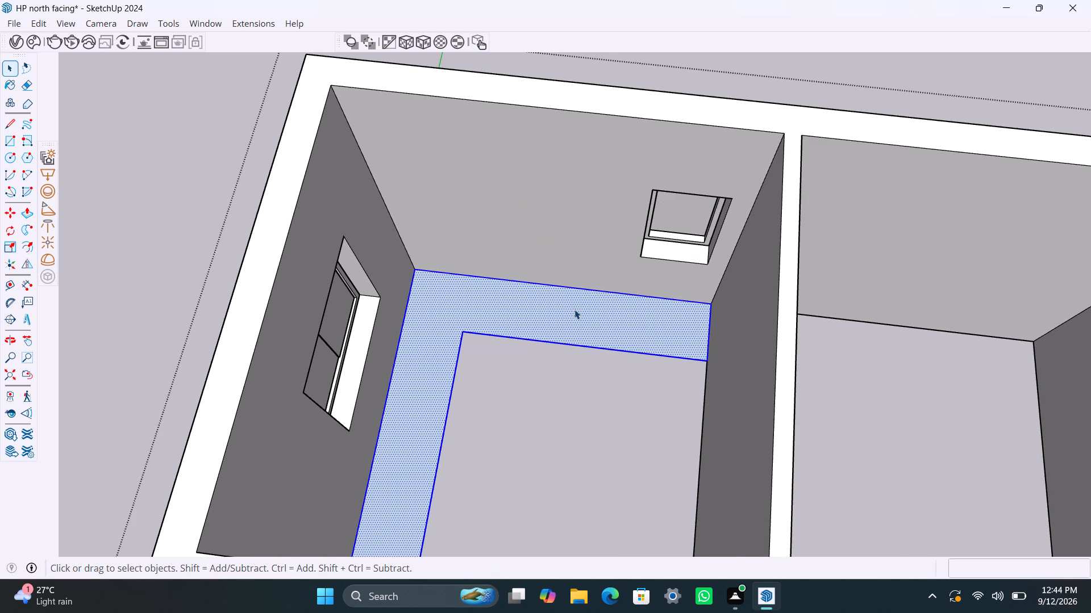
pyautogui.rightClick(573, 314)
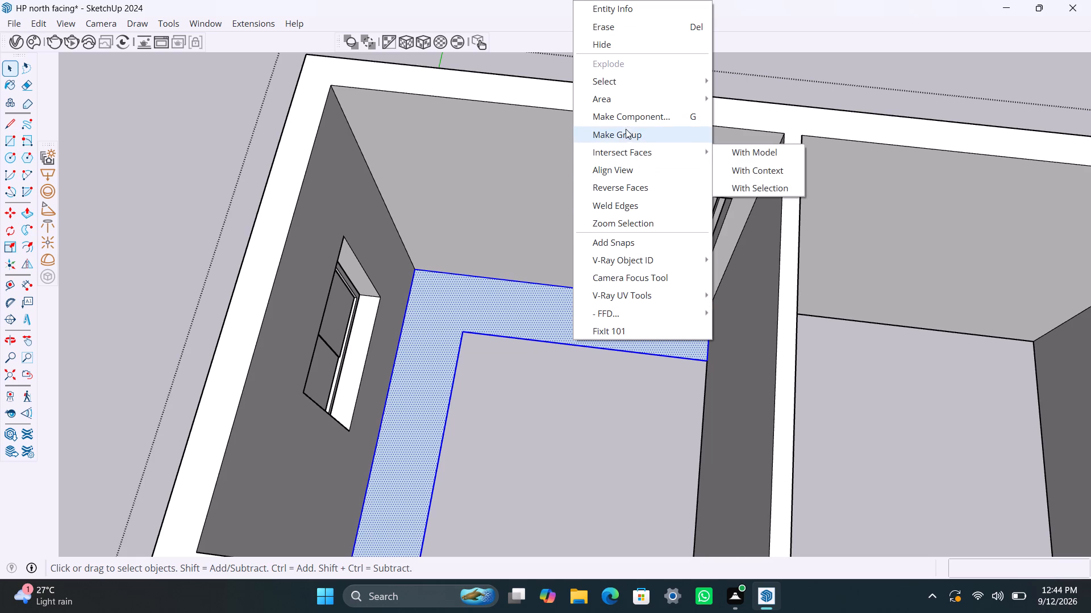
pyautogui.click(627, 190)
# Extrude the L-shaped strip upward 3' with Push/Pull to form a solid counter, and leave the group.
pyautogui.click(576, 332)
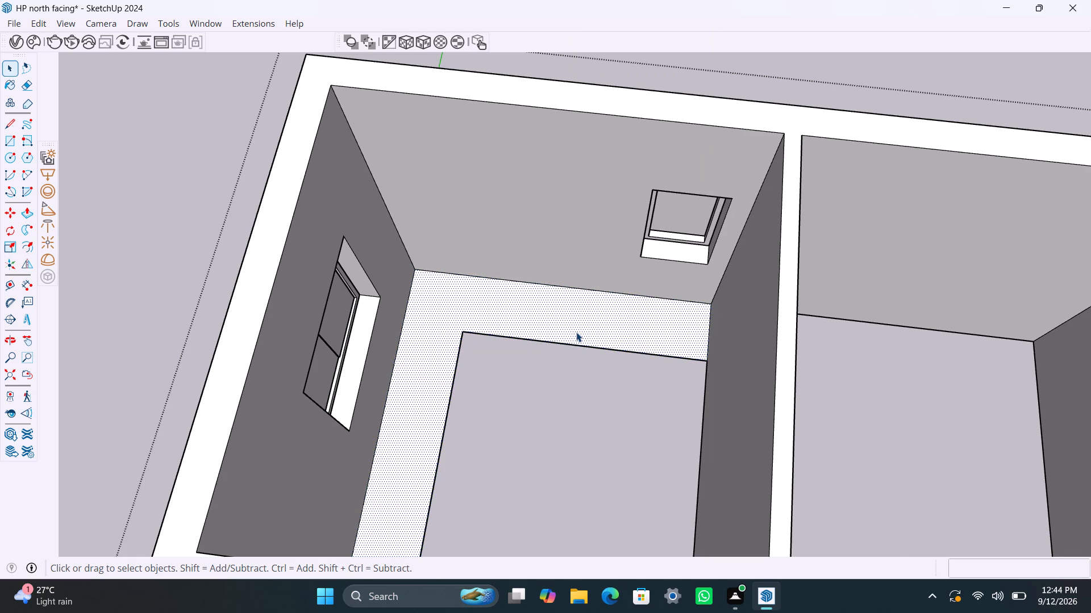
pyautogui.press('p')
pyautogui.moveTo(579, 331); pyautogui.dragTo(586, 321)
pyautogui.write("3'")
pyautogui.press('Return')
pyautogui.press('space')
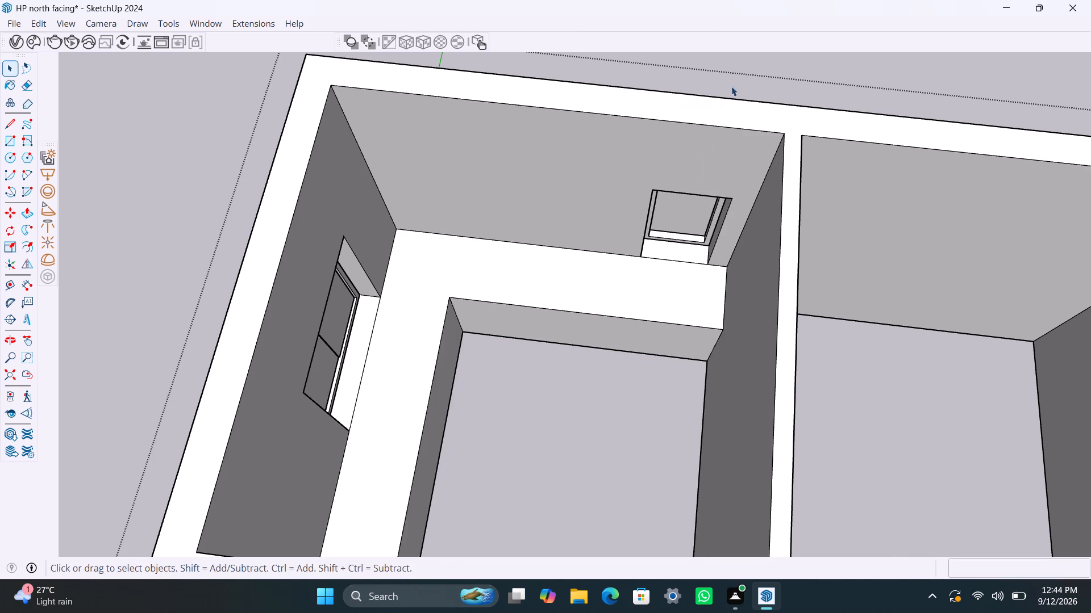
pyautogui.click(753, 78)
pyautogui.click(178, 271)
# Save the house model.
pyautogui.scroll(-3, 355, 436)
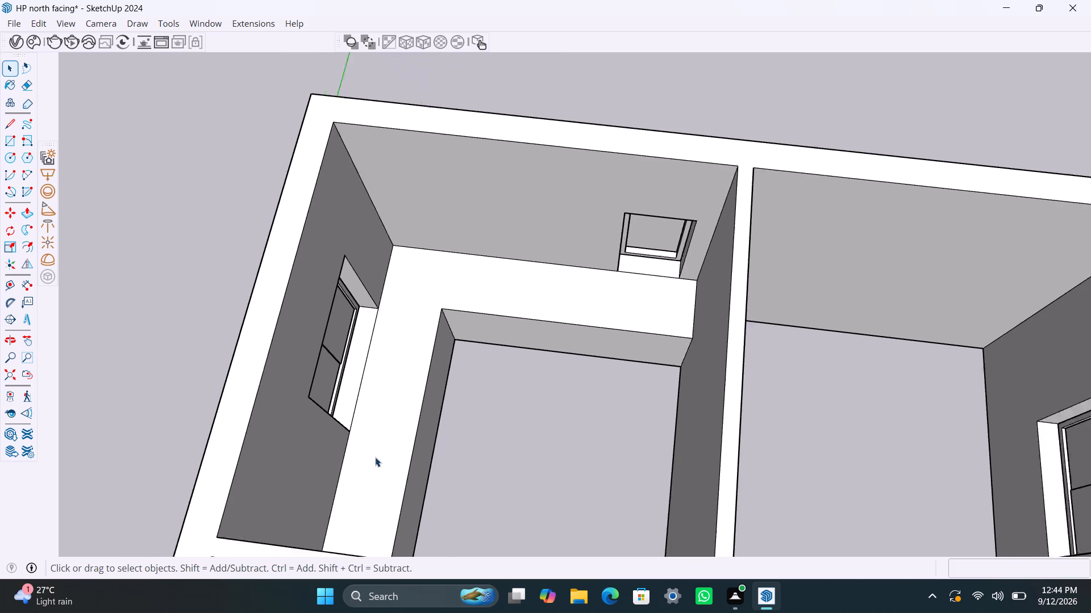
pyautogui.scroll(-7, 375, 457)
pyautogui.moveTo(549, 351); pyautogui.dragTo(505, 296, button='middle')
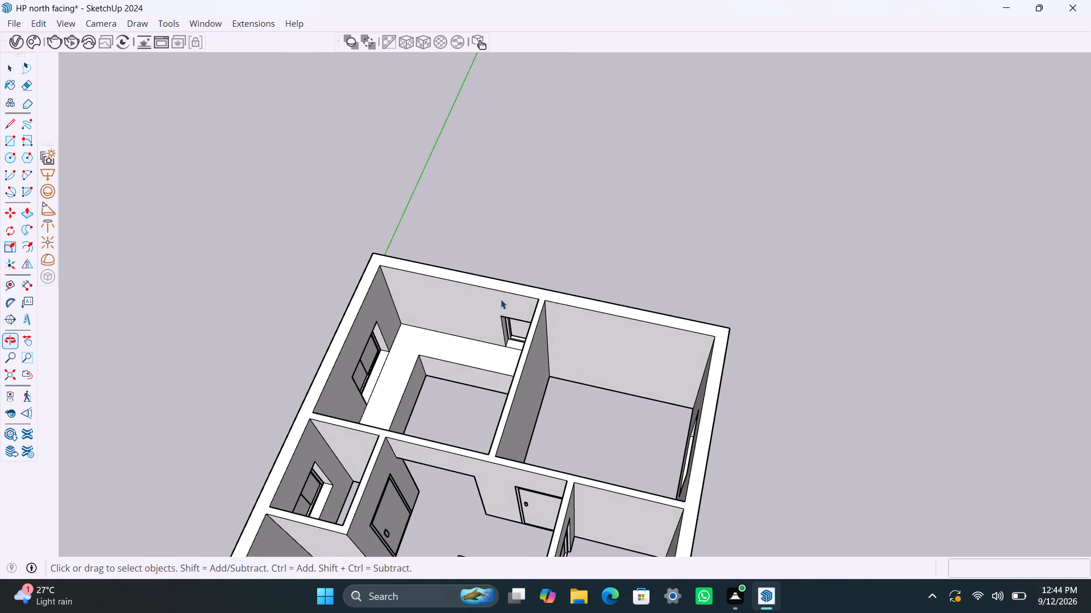
pyautogui.hotkey('ctrl', 's')
pyautogui.press('space')
# Examine the whole house from several sides, checking the rooms, doors, windows and the L-shaped counter.
pyautogui.scroll(-4, 558, 452)
pyautogui.keyDown('shift'); pyautogui.moveTo(604, 461); pyautogui.dragTo(635, 384, button='middle'); pyautogui.keyUp('shift')
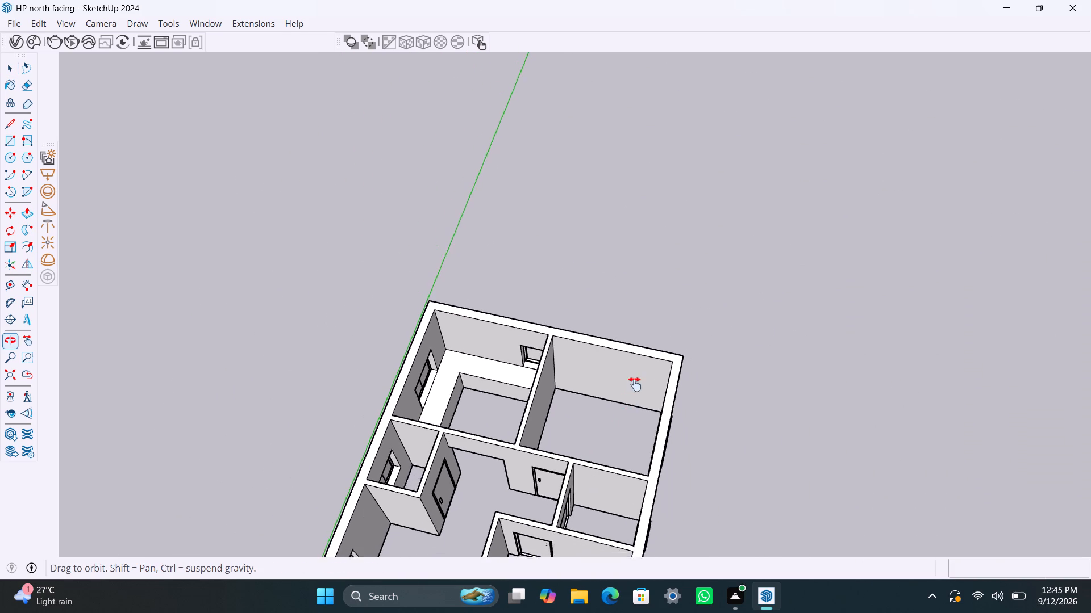
pyautogui.keyDown('shift'); pyautogui.moveTo(635, 384); pyautogui.dragTo(707, 243, button='middle'); pyautogui.keyUp('shift')
pyautogui.scroll(1, 621, 389)
pyautogui.moveTo(623, 402); pyautogui.dragTo(764, 522, button='middle')
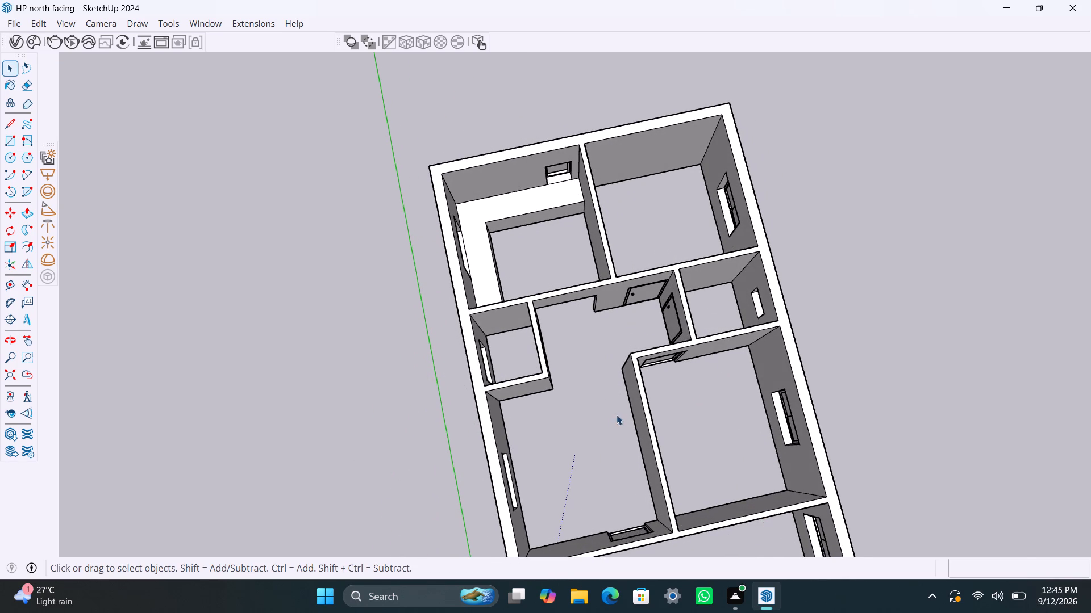
pyautogui.scroll(-7, 617, 409)
pyautogui.moveTo(586, 443); pyautogui.dragTo(484, 295, button='middle')
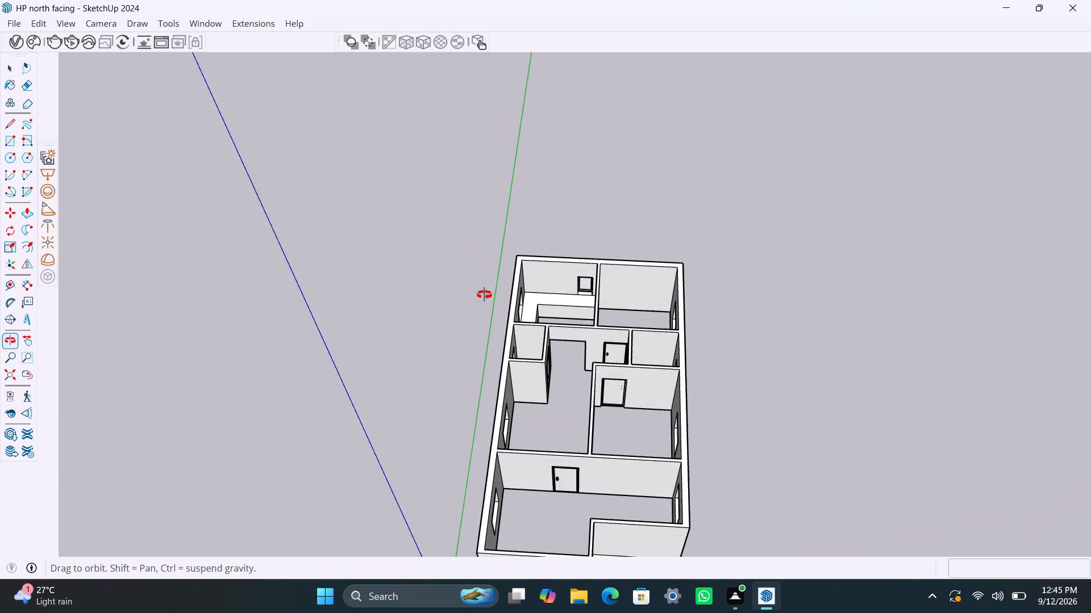
pyautogui.moveTo(484, 295); pyautogui.dragTo(484, 305, button='middle')
pyautogui.scroll(-3, 622, 400)
pyautogui.keyDown('shift'); pyautogui.moveTo(608, 443); pyautogui.dragTo(648, 327, button='middle'); pyautogui.keyUp('shift')
pyautogui.scroll(4, 639, 329)
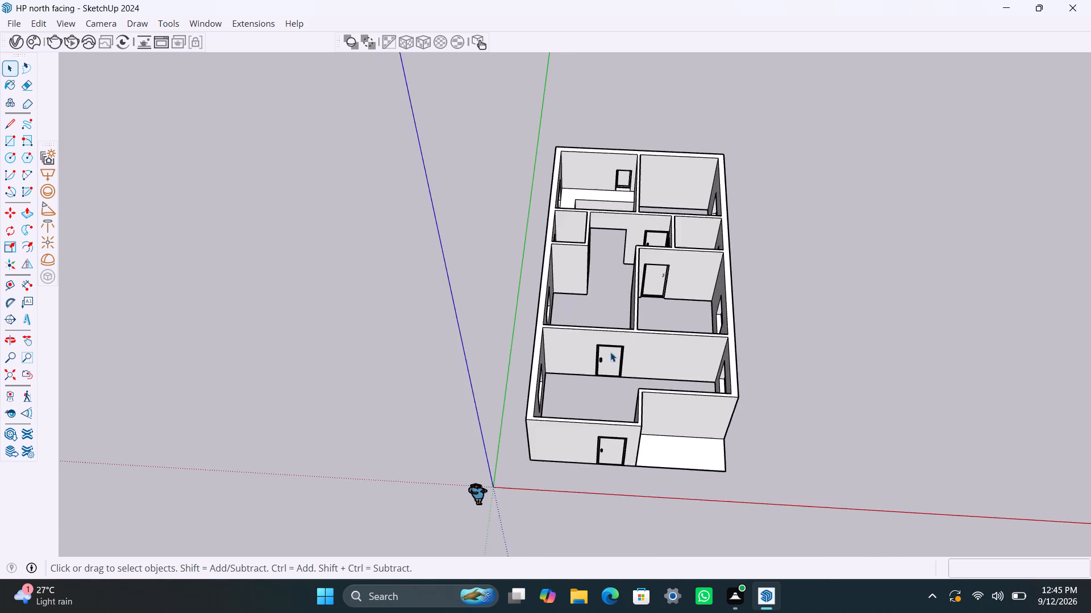
pyautogui.scroll(3, 610, 352)
pyautogui.moveTo(594, 331); pyautogui.dragTo(584, 439, button='middle')
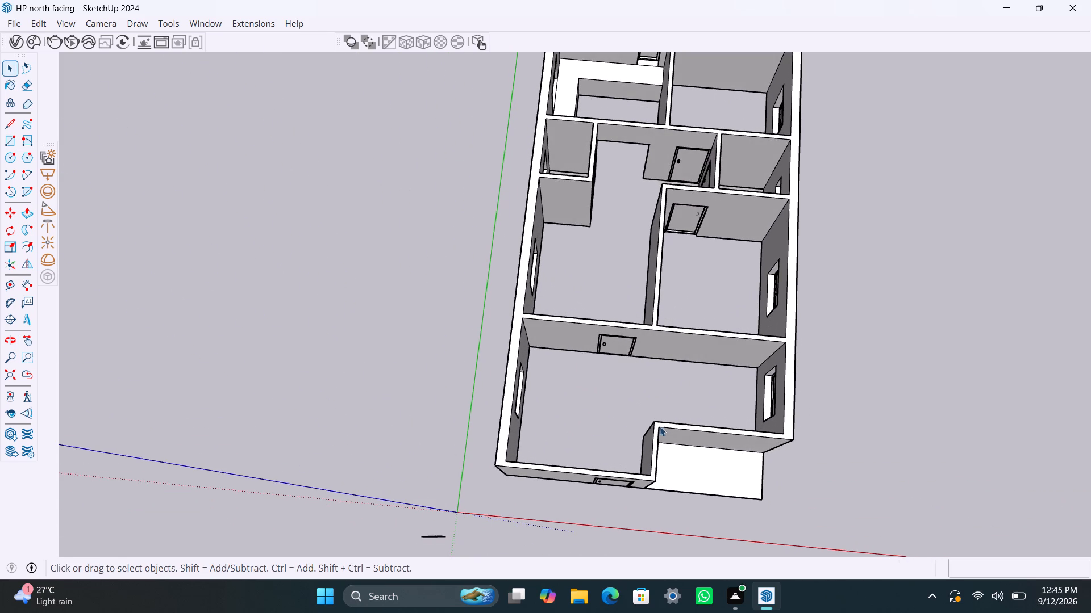
pyautogui.scroll(3, 667, 421)
pyautogui.moveTo(610, 448); pyautogui.dragTo(1090, 370, button='middle')
pyautogui.scroll(2, 682, 299)
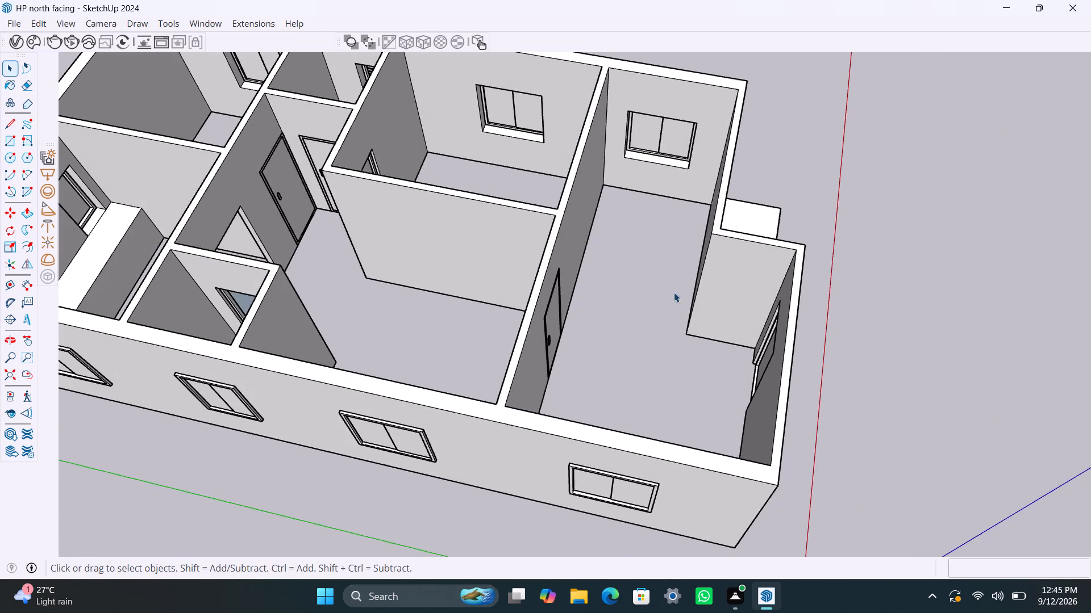
pyautogui.moveTo(649, 304); pyautogui.dragTo(772, 309, button='middle')
pyautogui.scroll(-3, 638, 261)
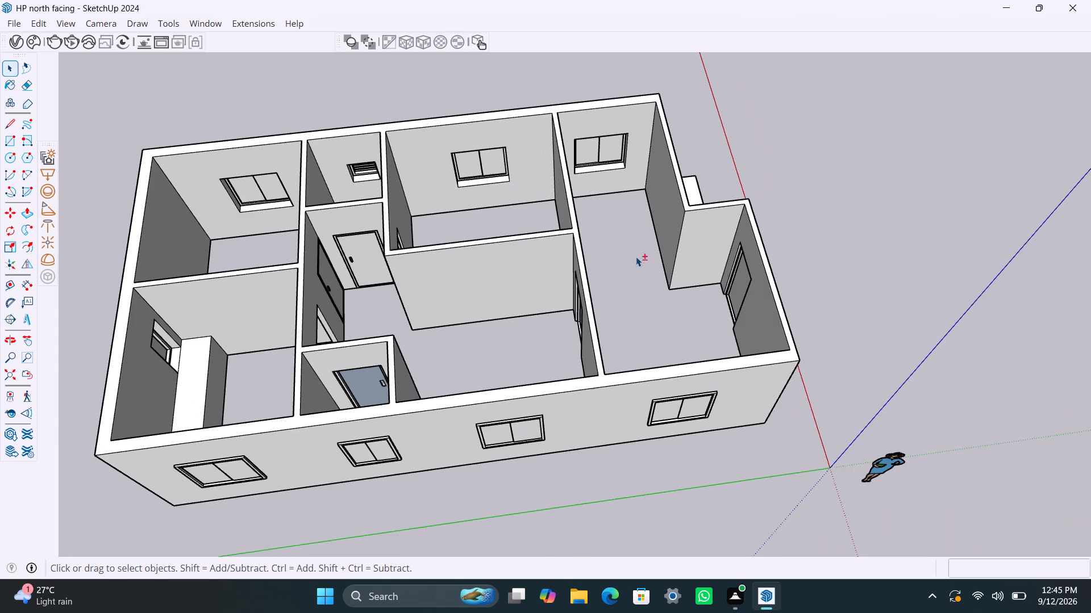
pyautogui.keyDown('shift'); pyautogui.moveTo(636, 260); pyautogui.dragTo(663, 356, button='middle'); pyautogui.keyUp('shift')
pyautogui.scroll(2, 653, 354)
pyautogui.moveTo(651, 356); pyautogui.dragTo(563, 270, button='middle')
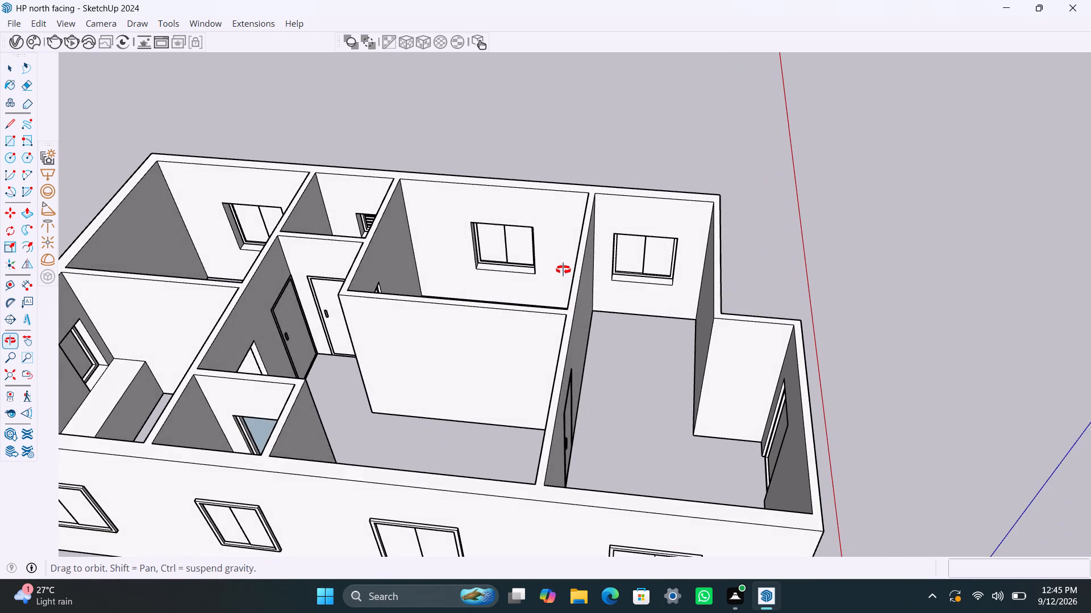
pyautogui.moveTo(563, 270); pyautogui.dragTo(565, 272, button='middle')
pyautogui.scroll(2, 616, 322)
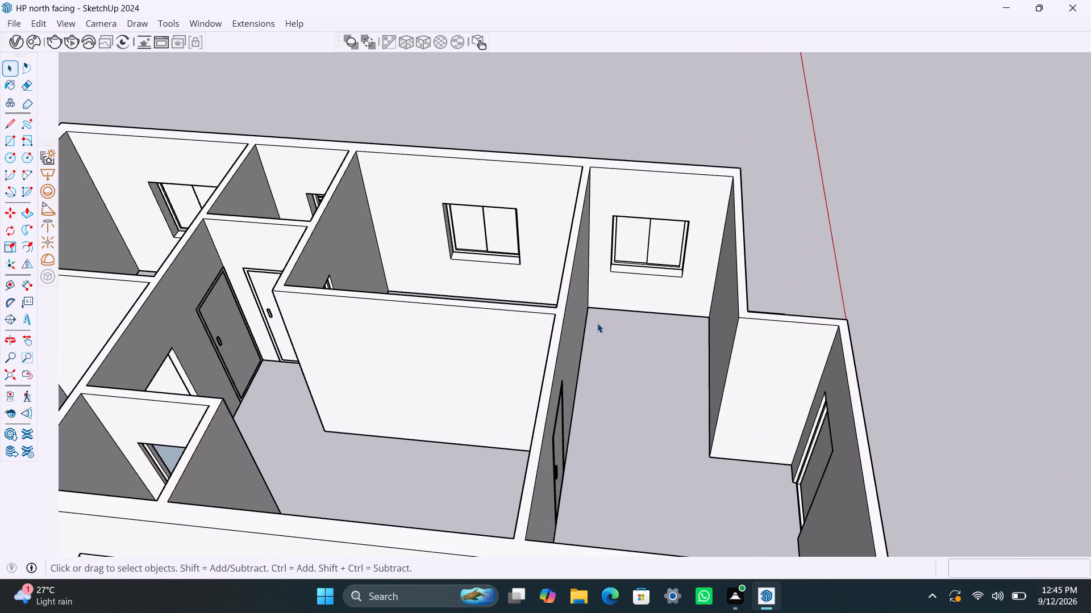
pyautogui.scroll(-5, 589, 272)
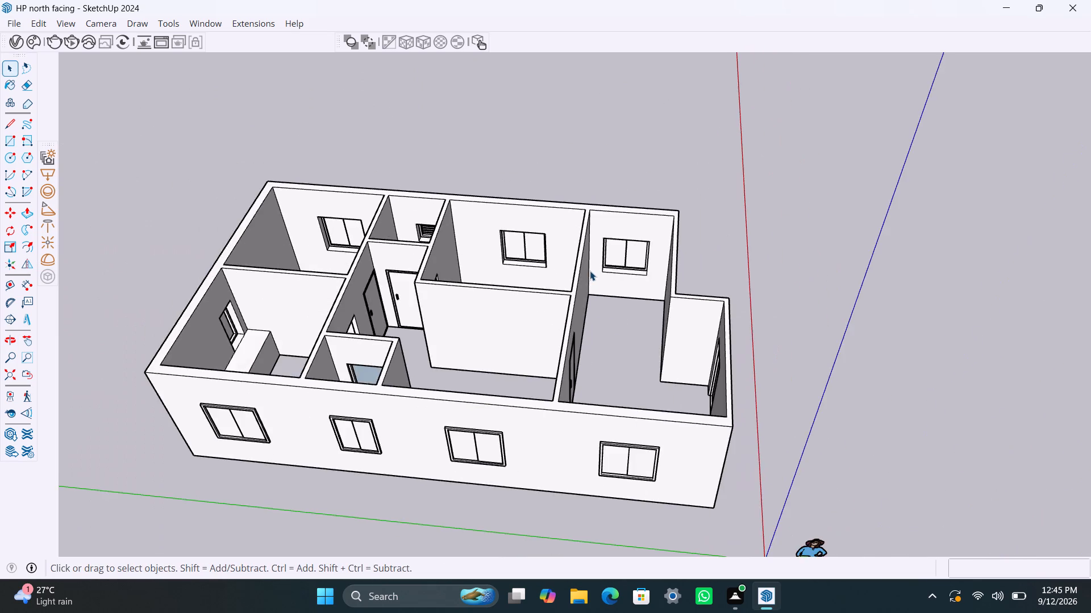
pyautogui.scroll(-5, 590, 271)
pyautogui.moveTo(644, 305); pyautogui.dragTo(296, 381, button='middle')
pyautogui.scroll(4, 577, 360)
pyautogui.moveTo(725, 309); pyautogui.dragTo(551, 328, button='middle')
pyautogui.scroll(-3, 574, 243)
pyautogui.moveTo(561, 320); pyautogui.dragTo(655, 394, button='middle')
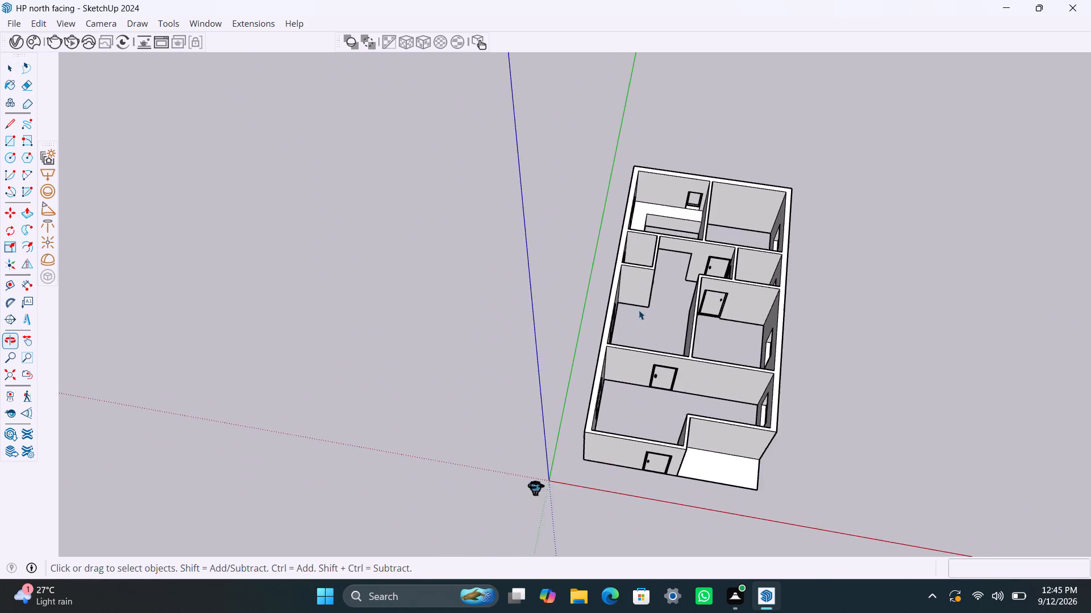
# Draw a 36' by 22' rectangle over the wall tops from the counter room's outer corner to the outer wall corner beside the porch.
pyautogui.scroll(2, 639, 303)
pyautogui.press('r')
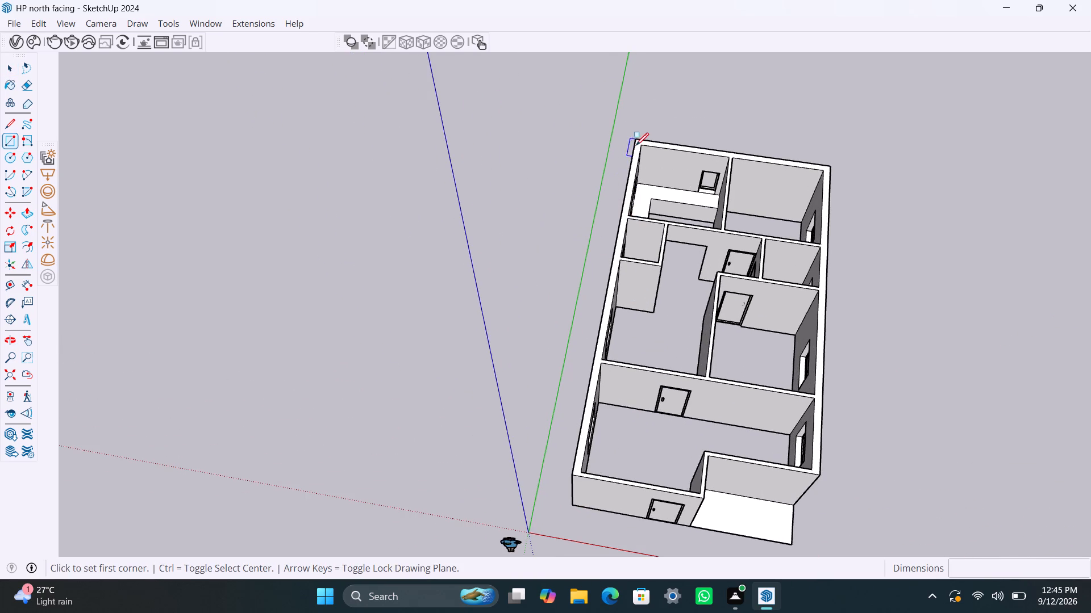
pyautogui.moveTo(640, 137); pyautogui.dragTo(640, 145)
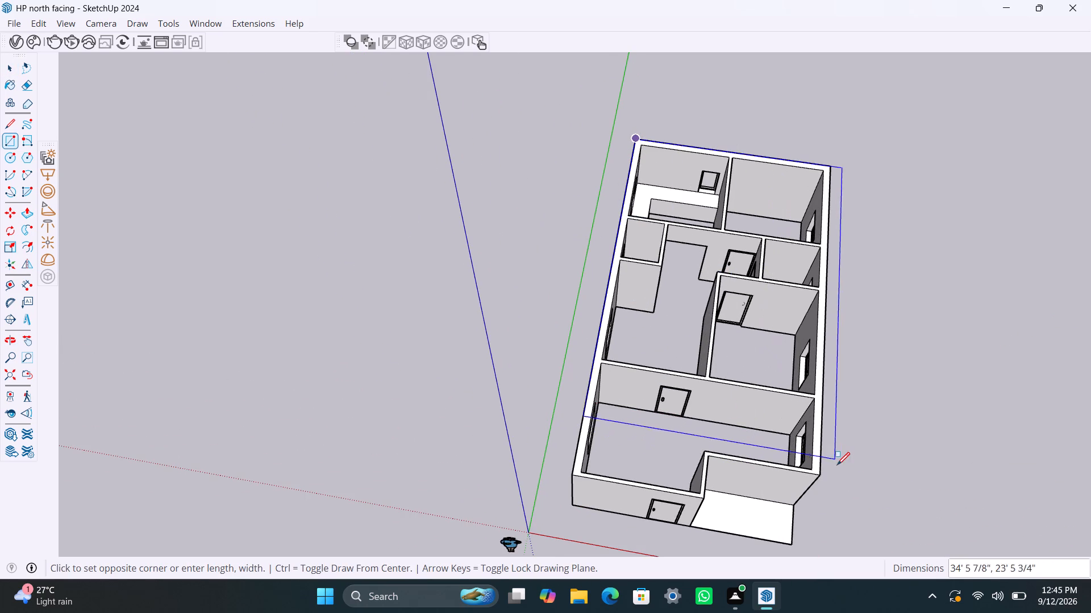
pyautogui.click(822, 474)
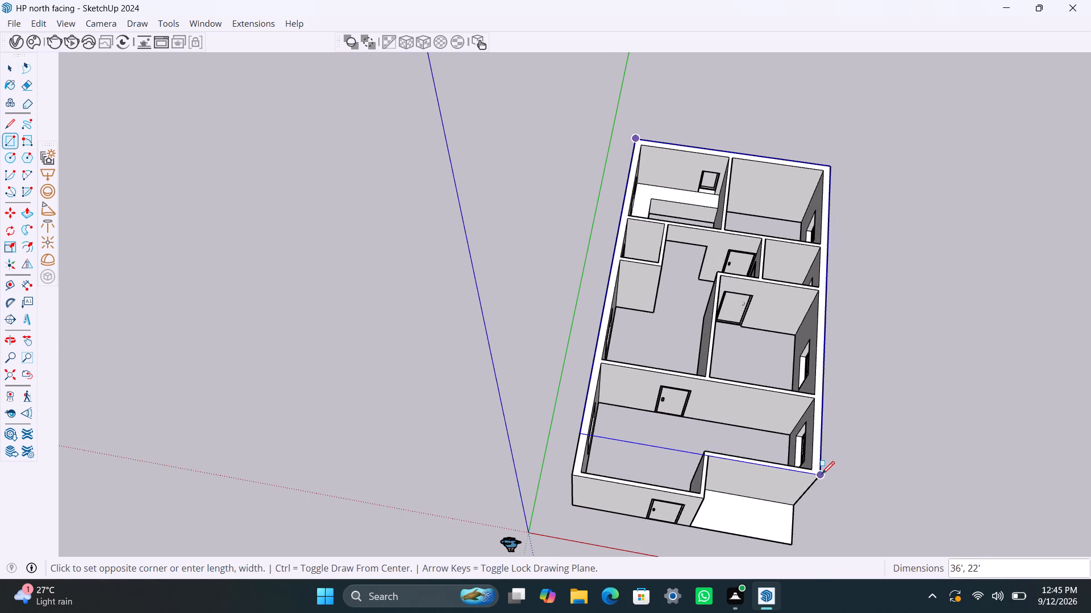
# Group the new rectangle over the wall tops together with its edges.
pyautogui.press('space')
pyautogui.doubleClick(742, 431)
pyautogui.rightClick(742, 431)
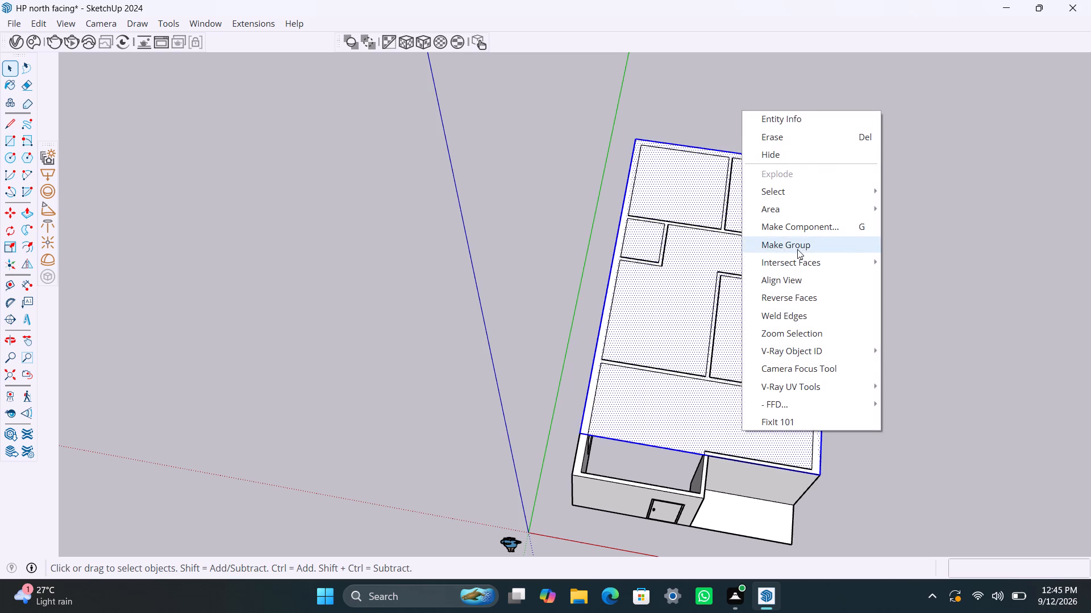
pyautogui.click(797, 249)
# Open the rectangle group and extrude its face 6" upward into a roof slab.
pyautogui.click(699, 443)
pyautogui.tripleClick(687, 426)
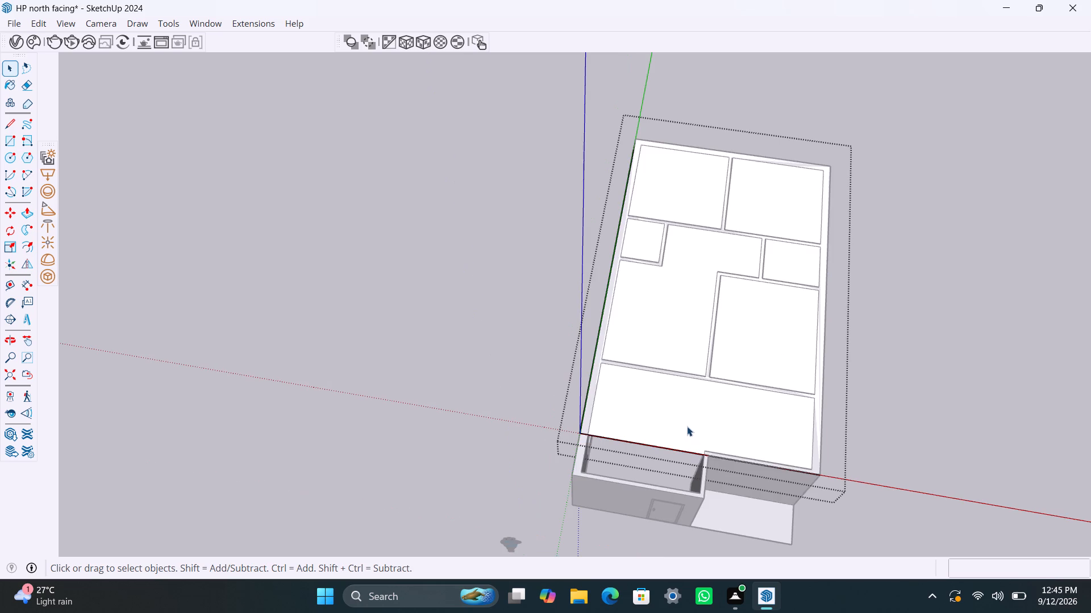
pyautogui.click(687, 426)
pyautogui.press('p')
pyautogui.click(682, 418)
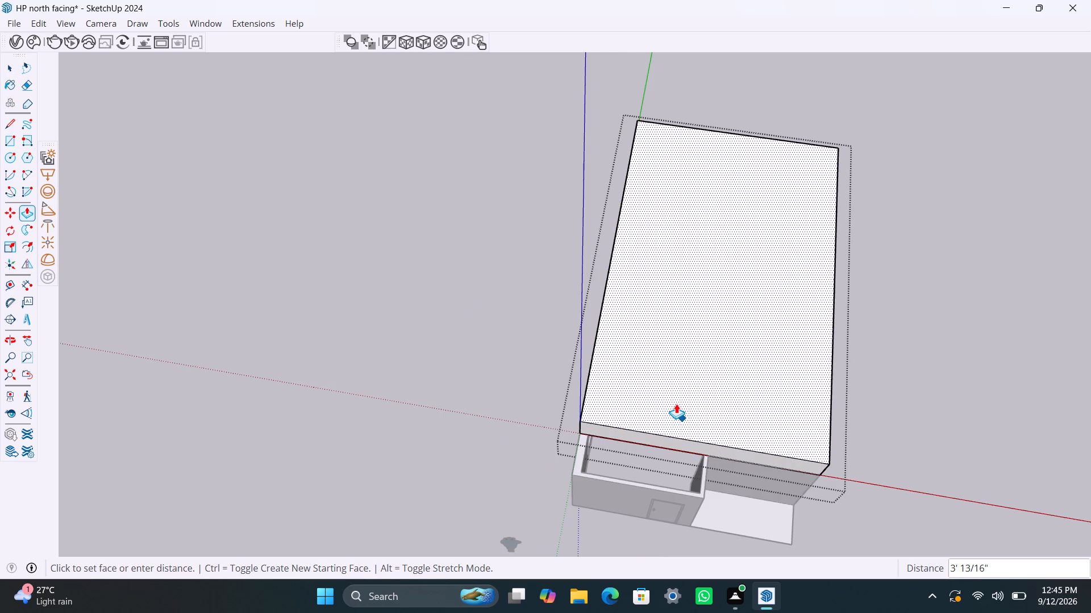
pyautogui.write('6"')
pyautogui.press('Return')
pyautogui.press('space')
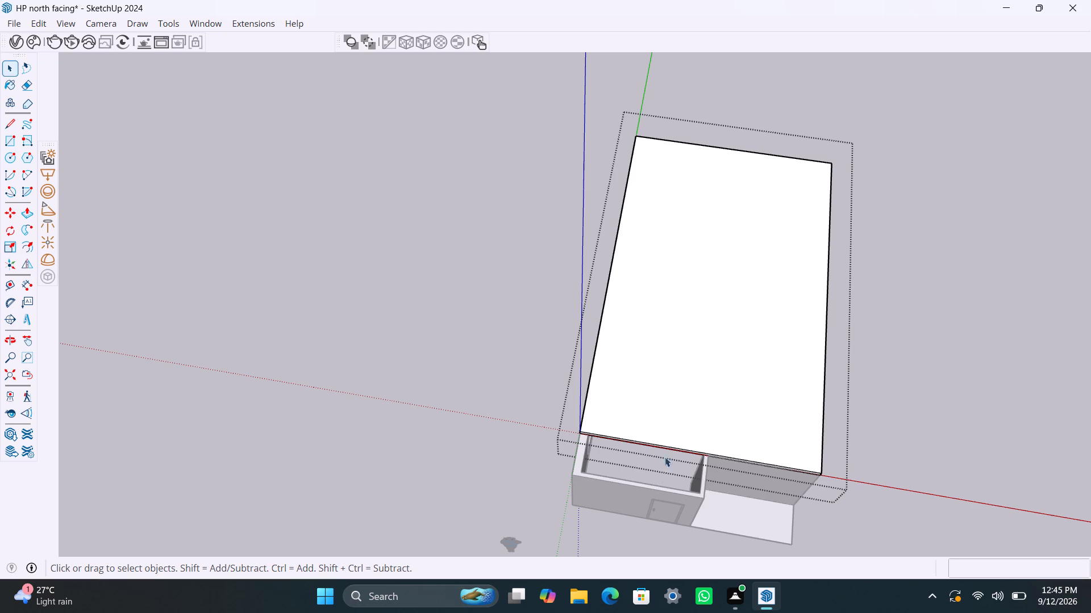
# Copy the roof slab's short vertical corner edge about 11' 10 7/8" along its front face to the front room's wall line.
pyautogui.scroll(5, 676, 493)
pyautogui.press('space')
pyautogui.scroll(4, 535, 397)
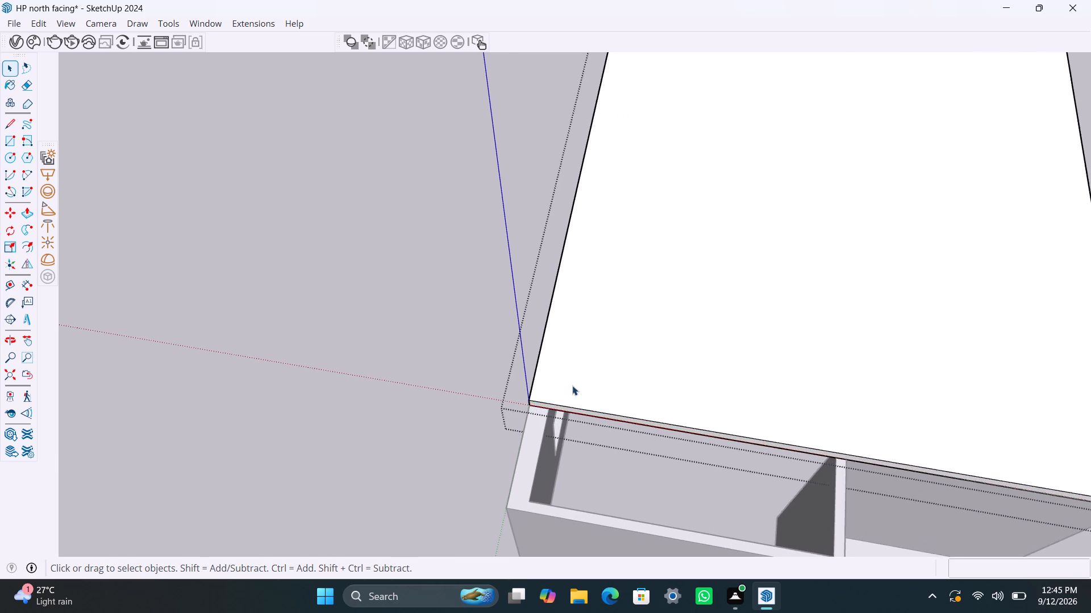
pyautogui.moveTo(574, 385); pyautogui.dragTo(569, 264, button='middle')
pyautogui.scroll(4, 515, 404)
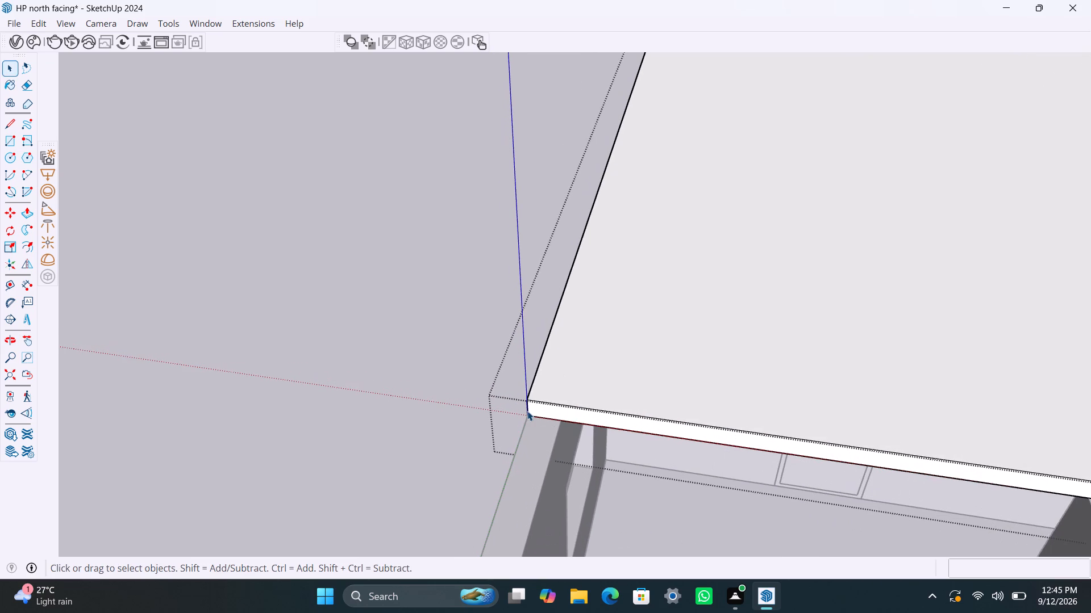
pyautogui.click(527, 411)
pyautogui.press('m')
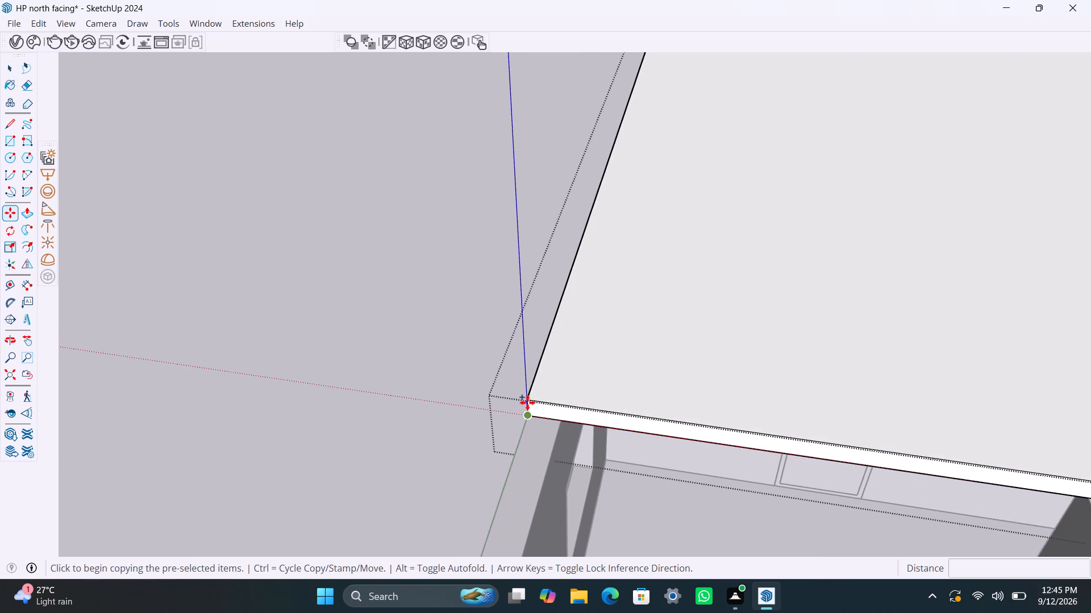
pyautogui.click(527, 400)
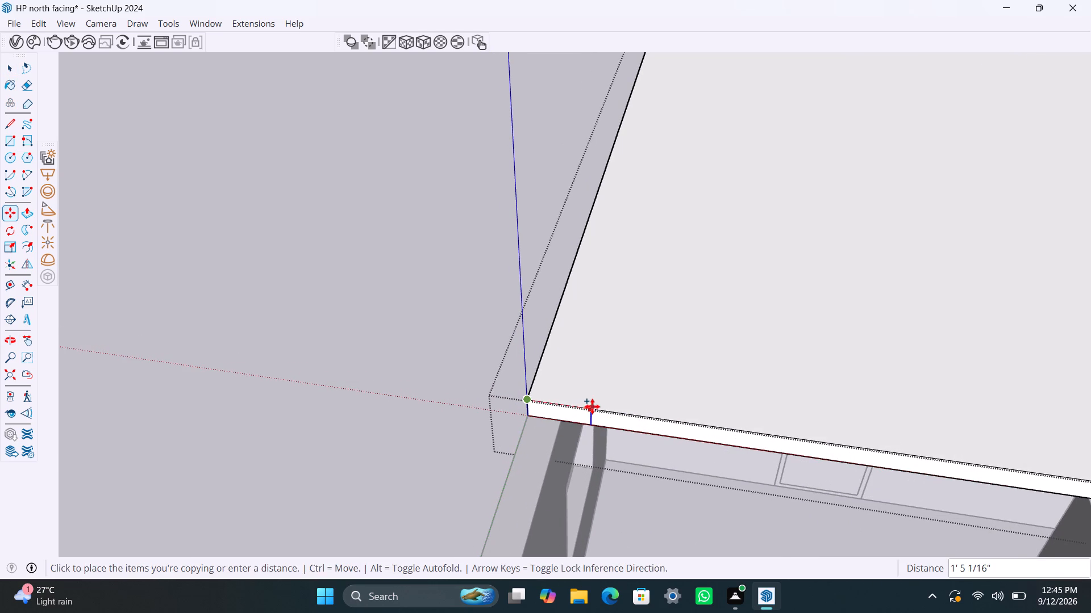
pyautogui.scroll(-3, 592, 406)
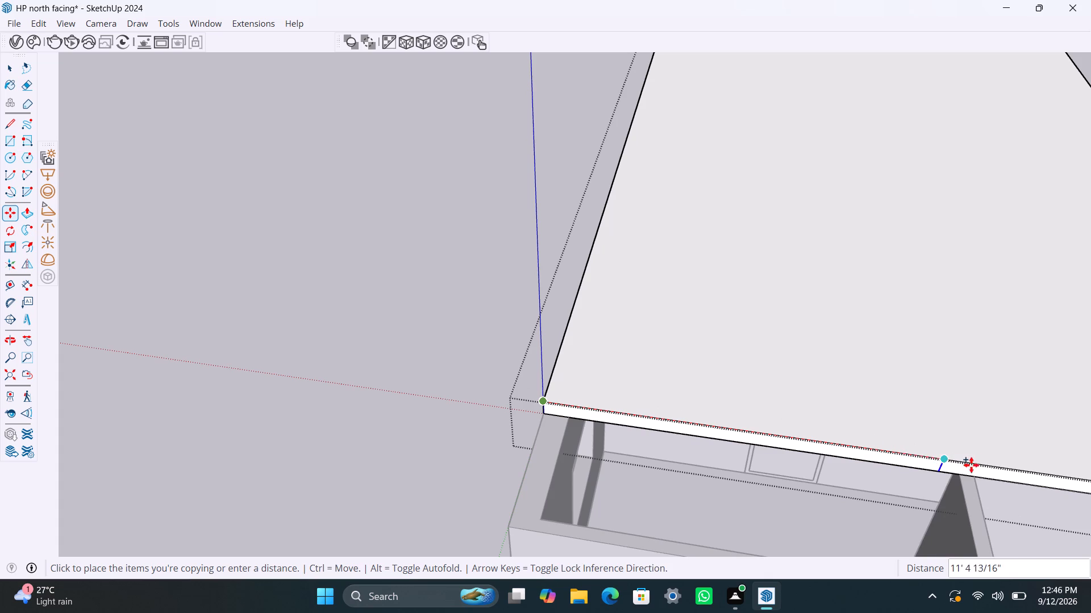
pyautogui.click(980, 465)
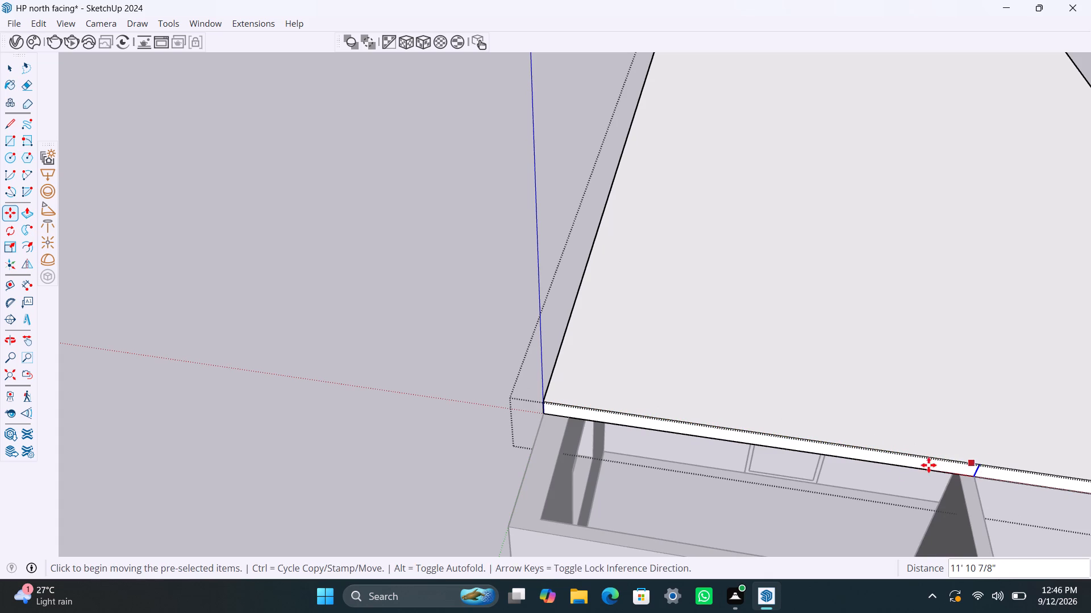
pyautogui.press('space')
# Pull the slab face beside the front-door room forward about 4' to its front wall, save, and close the slab group.
pyautogui.click(882, 455)
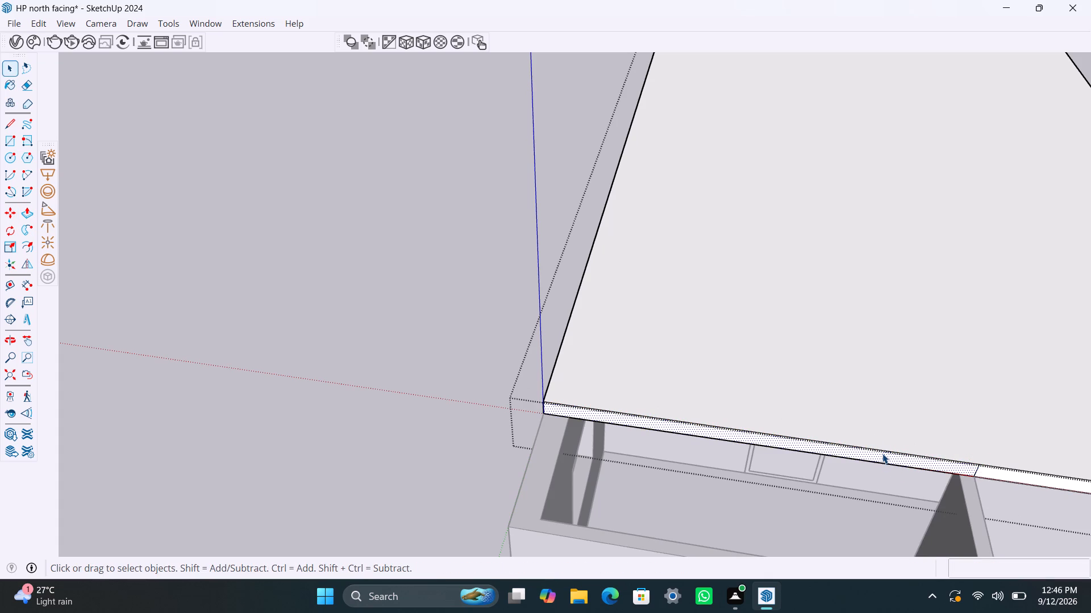
pyautogui.press('p')
pyautogui.moveTo(882, 454); pyautogui.dragTo(877, 519)
pyautogui.scroll(-3, 869, 502)
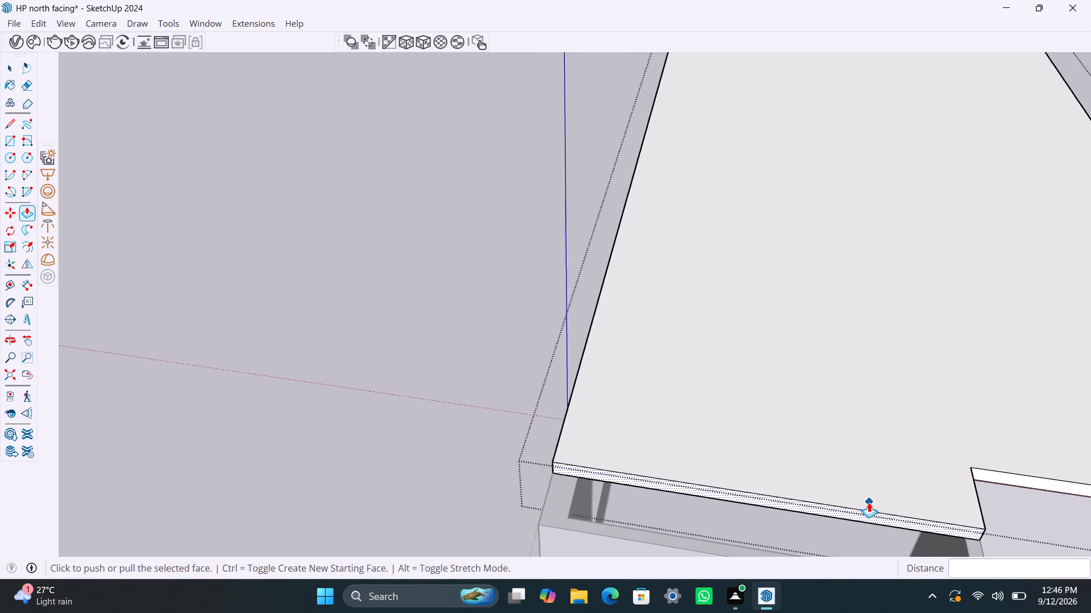
pyautogui.keyDown('shift'); pyautogui.moveTo(843, 489); pyautogui.dragTo(772, 363, button='middle'); pyautogui.keyUp('shift')
pyautogui.scroll(2, 832, 412)
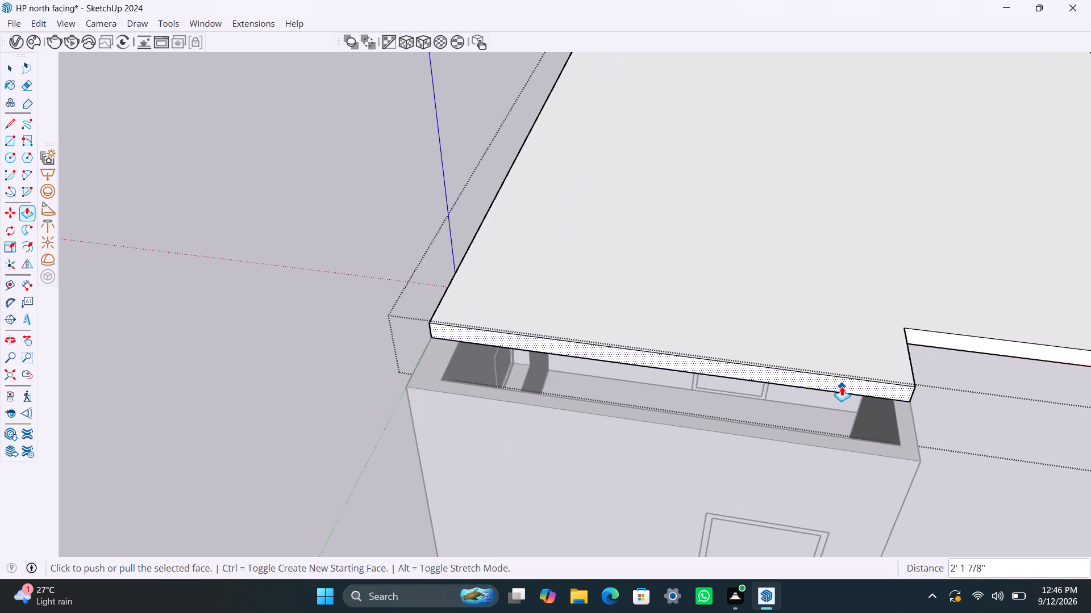
pyautogui.moveTo(842, 381); pyautogui.dragTo(878, 484)
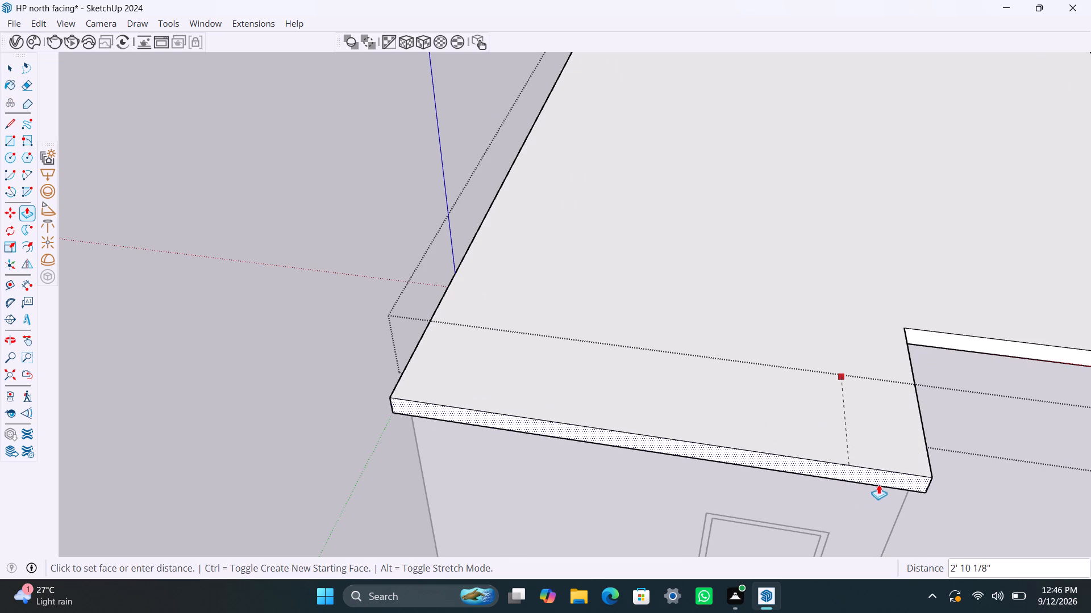
pyautogui.moveTo(878, 484); pyautogui.dragTo(807, 462)
pyautogui.hotkey('ctrl', 's')
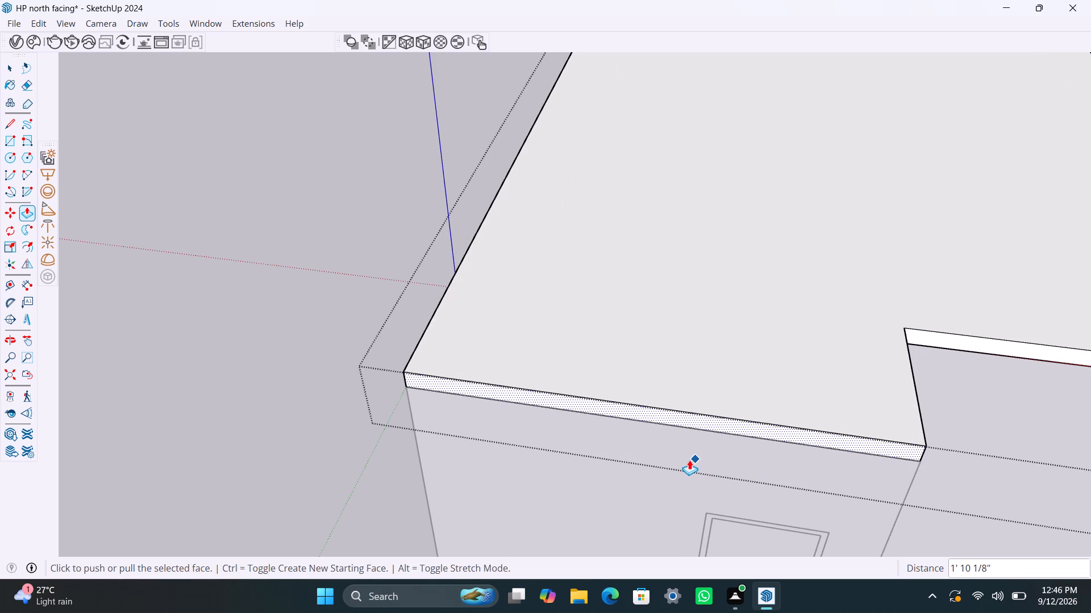
pyautogui.press('space')
pyautogui.scroll(-10, 423, 423)
pyautogui.doubleClick(836, 267)
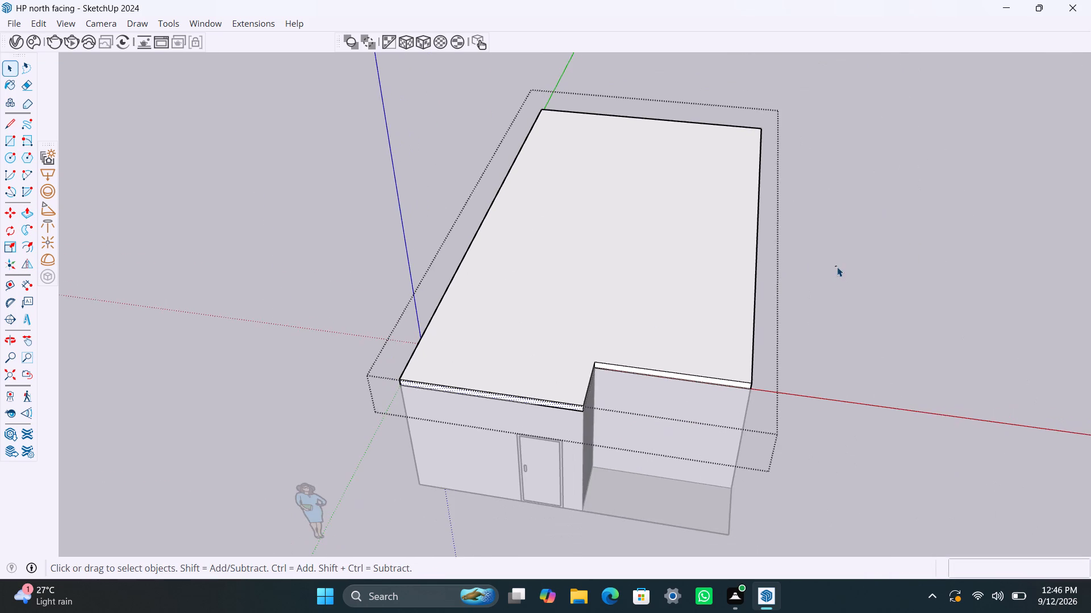
# Reopen the slab group, push/pull the extension's porch-side face 1/8" to the wall, save, and close the group.
pyautogui.scroll(-5, 605, 338)
pyautogui.scroll(4, 605, 383)
pyautogui.moveTo(590, 393); pyautogui.dragTo(398, 323, button='middle')
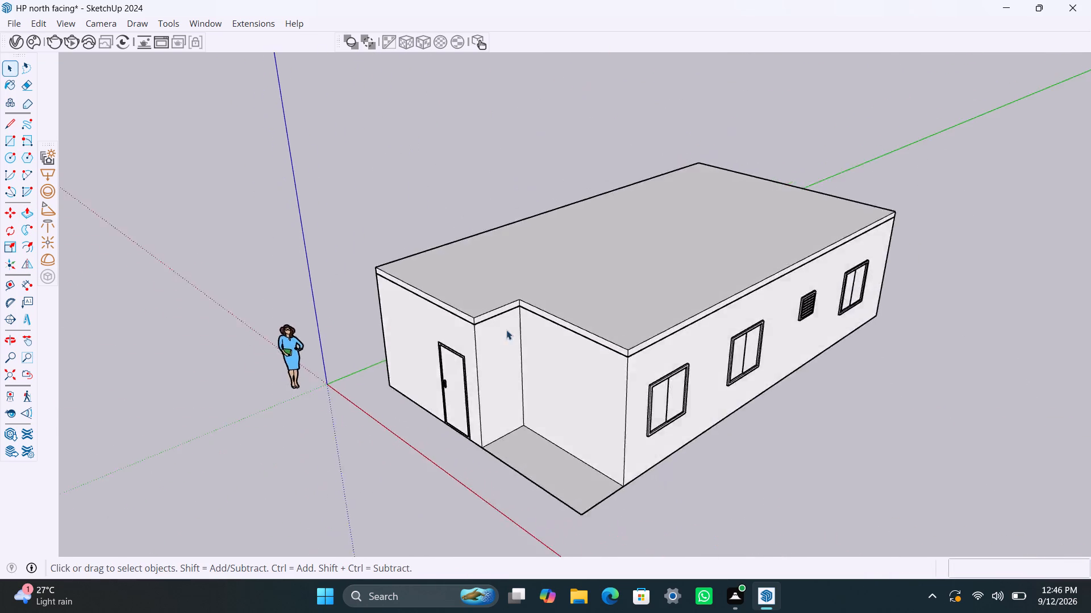
pyautogui.scroll(14, 506, 330)
pyautogui.click(449, 317)
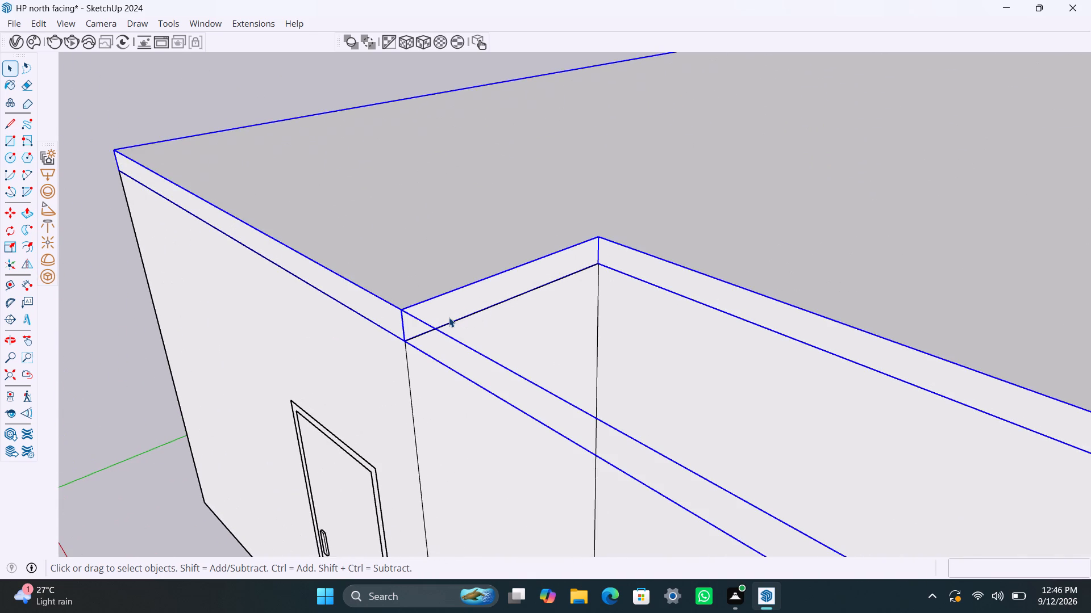
pyautogui.tripleClick(448, 317)
pyautogui.click(445, 317)
pyautogui.click(449, 312)
pyautogui.scroll(3, 451, 310)
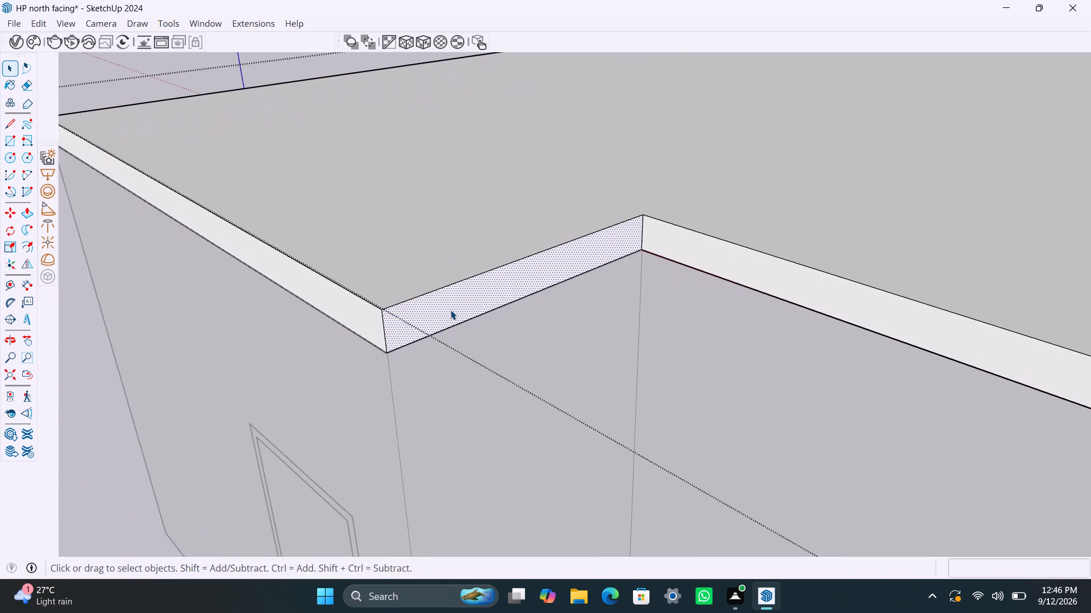
pyautogui.press('p')
pyautogui.click(451, 309)
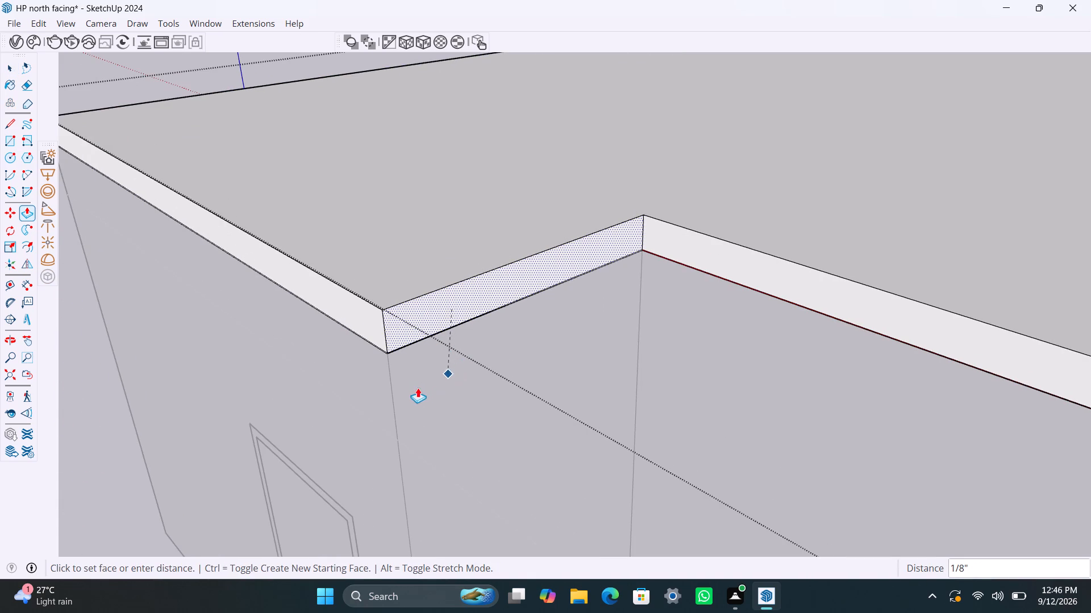
pyautogui.click(412, 391)
pyautogui.hotkey('ctrl', 's')
pyautogui.press('space')
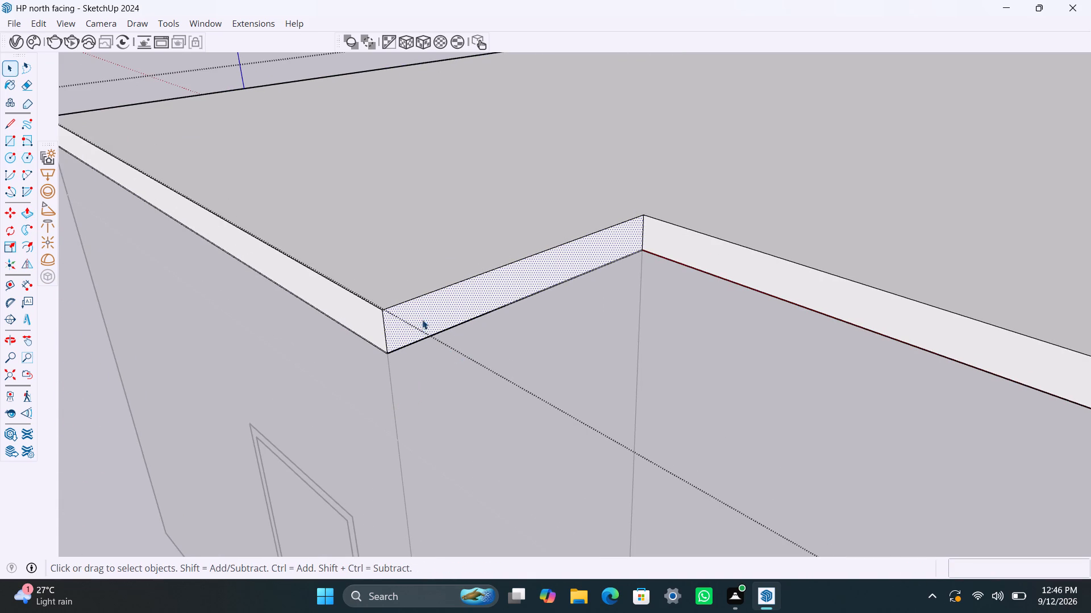
pyautogui.scroll(-18, 428, 318)
pyautogui.tripleClick(919, 460)
pyautogui.moveTo(921, 458); pyautogui.dragTo(919, 453)
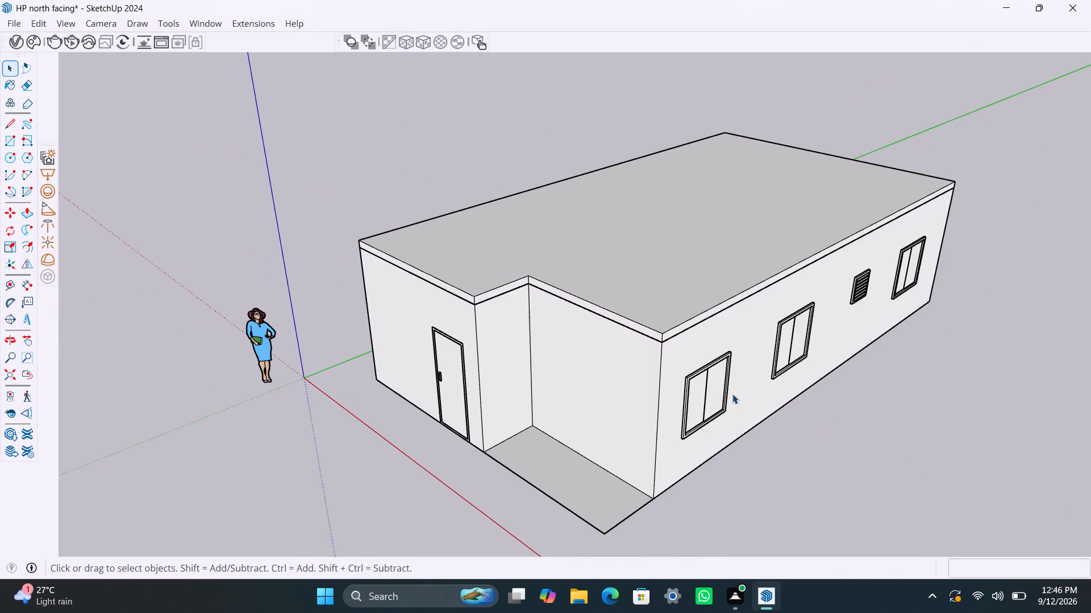
# Examine the roofed house from the front and from above, checking the slab outline and the open porch.
pyautogui.scroll(-3, 662, 299)
pyautogui.moveTo(527, 331); pyautogui.dragTo(749, 414, button='middle')
pyautogui.scroll(-3, 542, 259)
pyautogui.scroll(1, 615, 308)
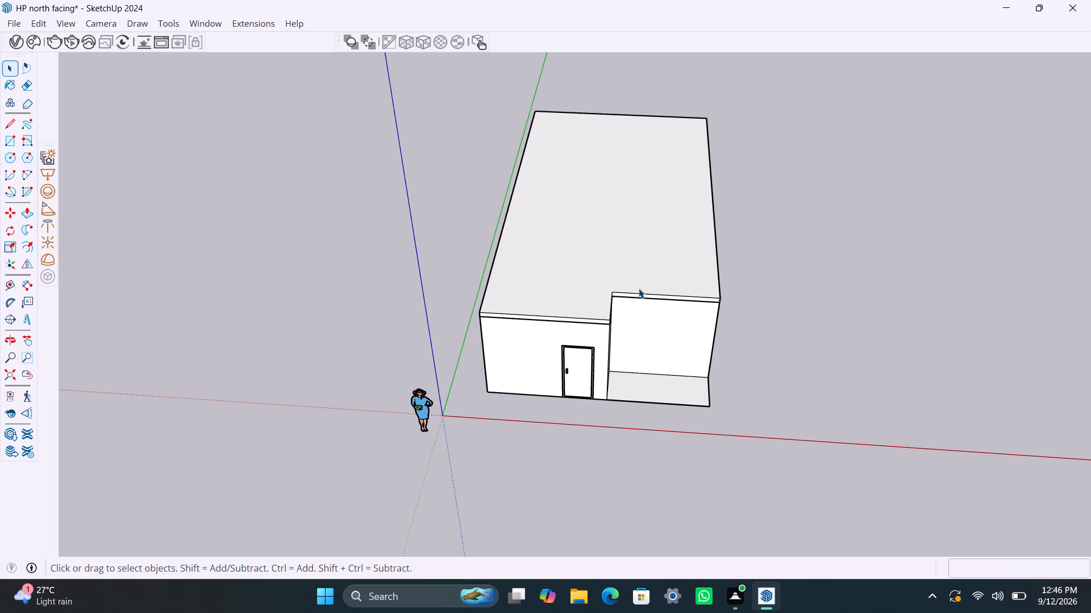
pyautogui.scroll(-5, 445, 301)
pyautogui.moveTo(524, 308); pyautogui.dragTo(534, 445, button='middle')
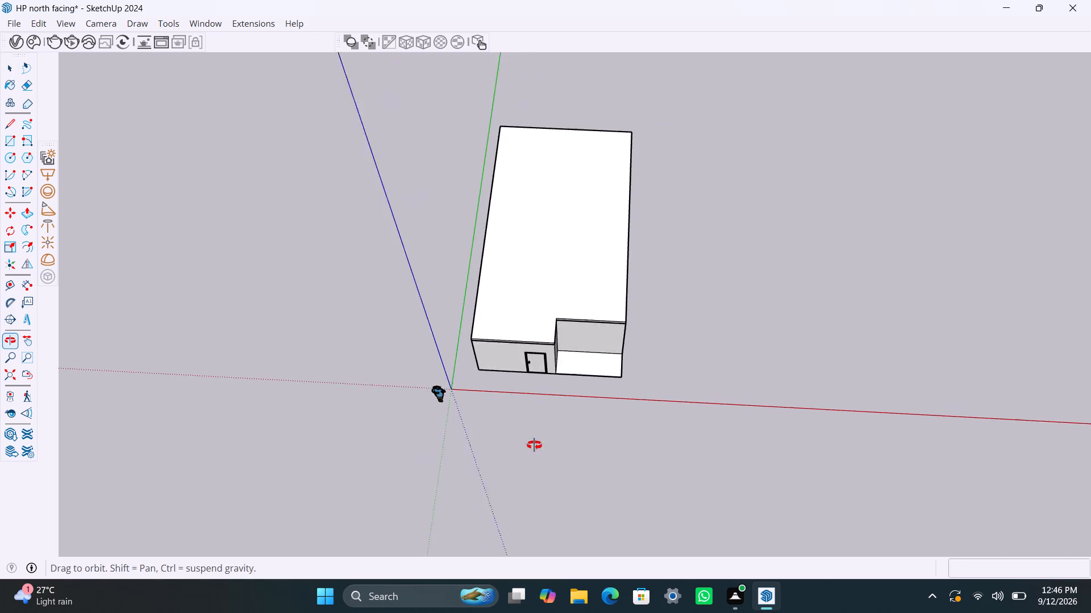
pyautogui.moveTo(534, 445); pyautogui.dragTo(532, 436, button='middle')
pyautogui.scroll(3, 509, 285)
pyautogui.scroll(3, 513, 349)
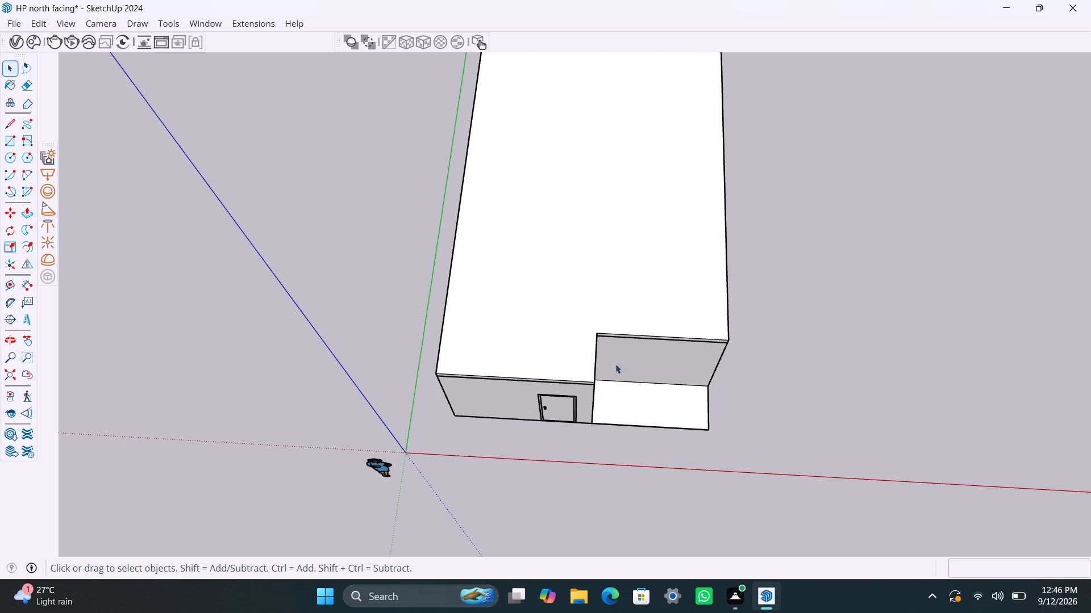
pyautogui.scroll(-4, 487, 317)
pyautogui.scroll(3, 633, 379)
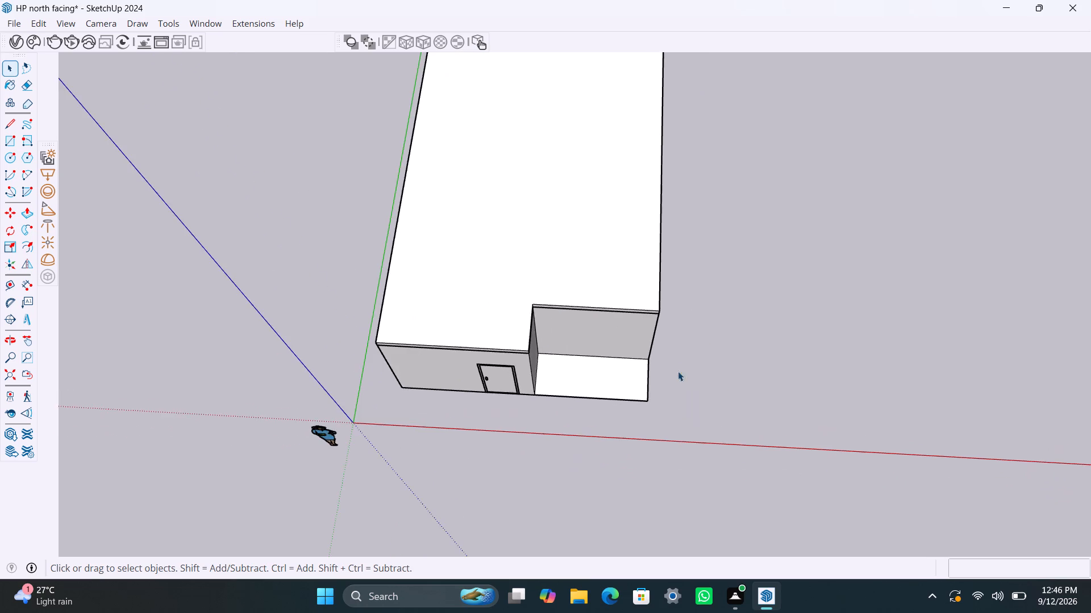
# Place a guide line 3' outside the porch's outer side edge, parallel to the long wall.
pyautogui.moveTo(678, 373); pyautogui.dragTo(571, 362, button='middle')
pyautogui.scroll(9, 699, 376)
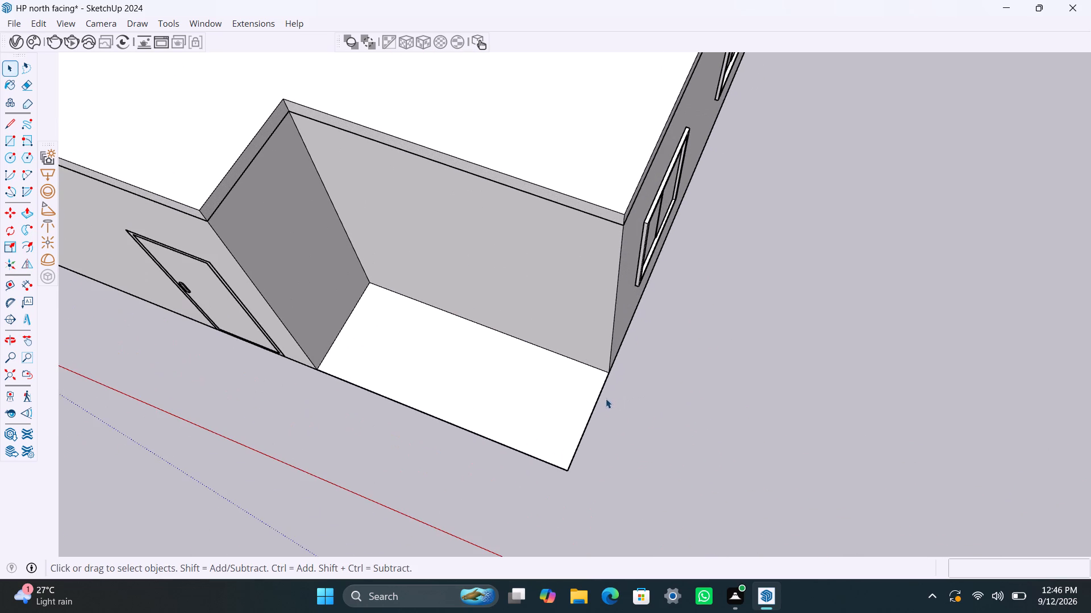
pyautogui.press('t')
pyautogui.moveTo(593, 397); pyautogui.dragTo(592, 407)
pyautogui.write("3'")
pyautogui.press('Return')
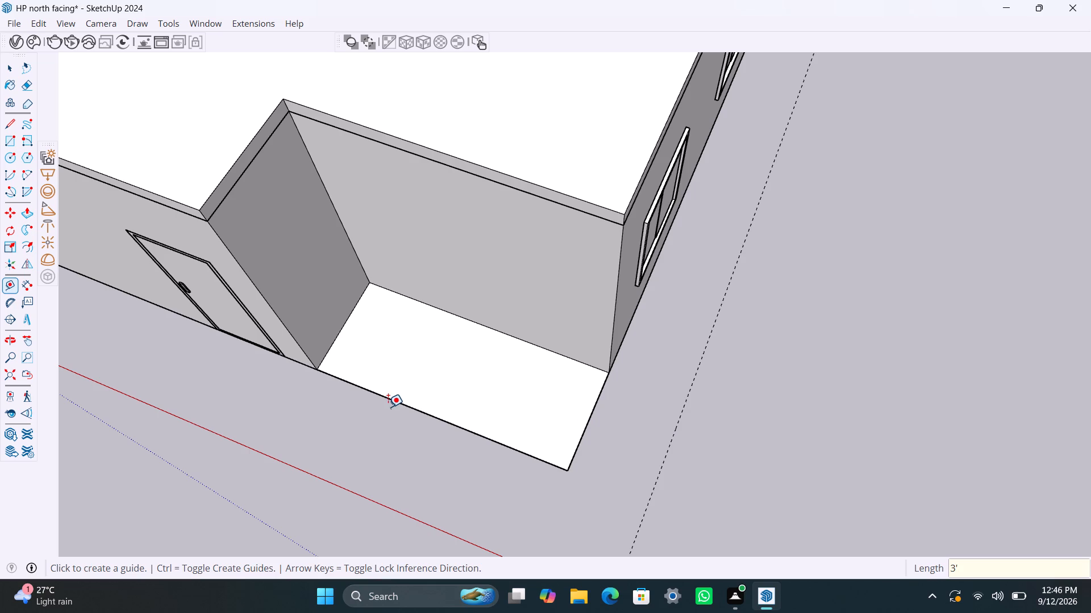
# Place a guide line 5' in front of the porch floor's front edge.
pyautogui.moveTo(396, 401); pyautogui.dragTo(393, 410)
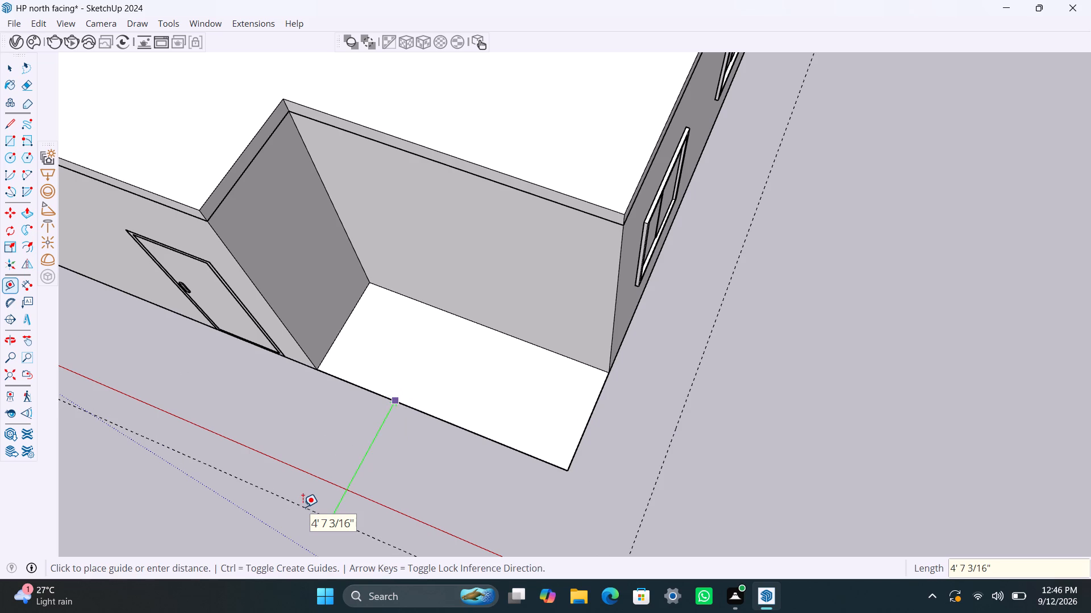
pyautogui.write("5'")
pyautogui.press('Return')
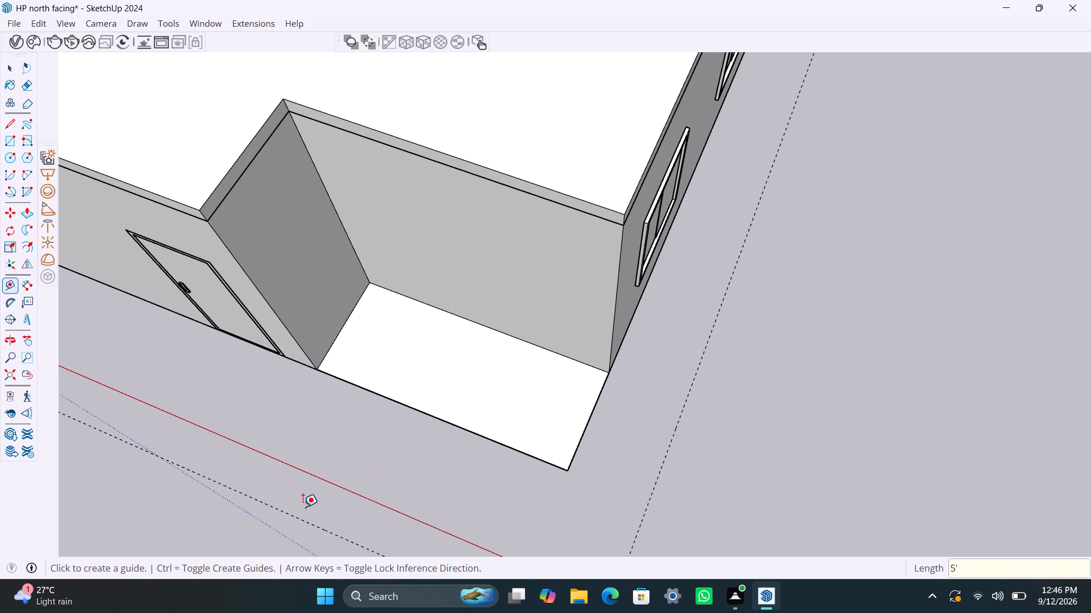
pyautogui.press('space')
# Place a guide line 3' outside the opposite long wall, on the front-door room's side.
pyautogui.scroll(-5, 317, 462)
pyautogui.keyDown('shift'); pyautogui.moveTo(396, 494); pyautogui.dragTo(979, 441, button='middle'); pyautogui.keyUp('shift')
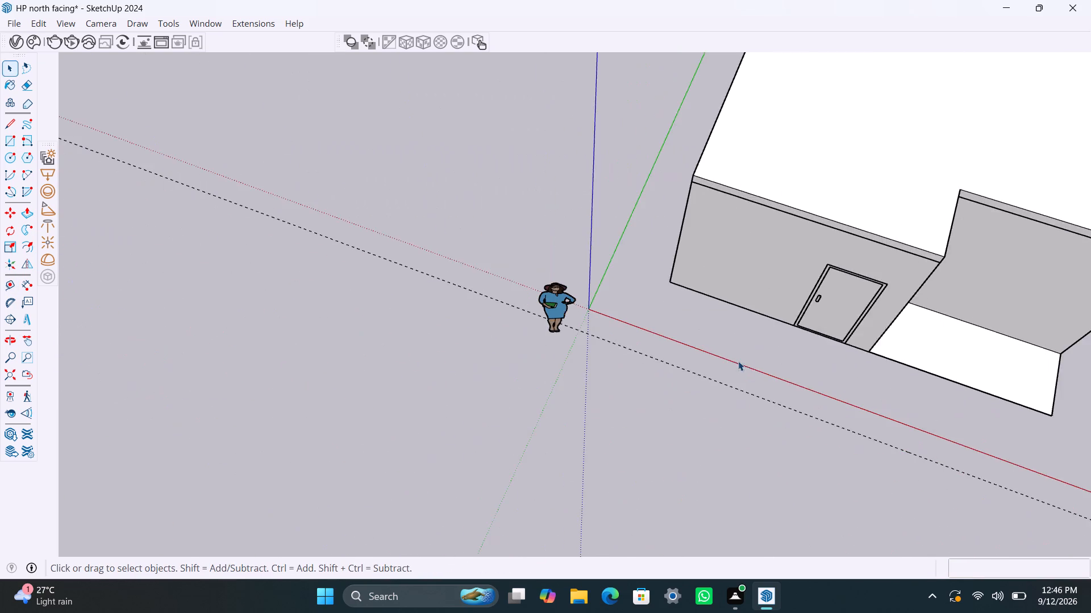
pyautogui.scroll(1, 744, 355)
pyautogui.moveTo(703, 362); pyautogui.dragTo(843, 391, button='middle')
pyautogui.scroll(3, 601, 251)
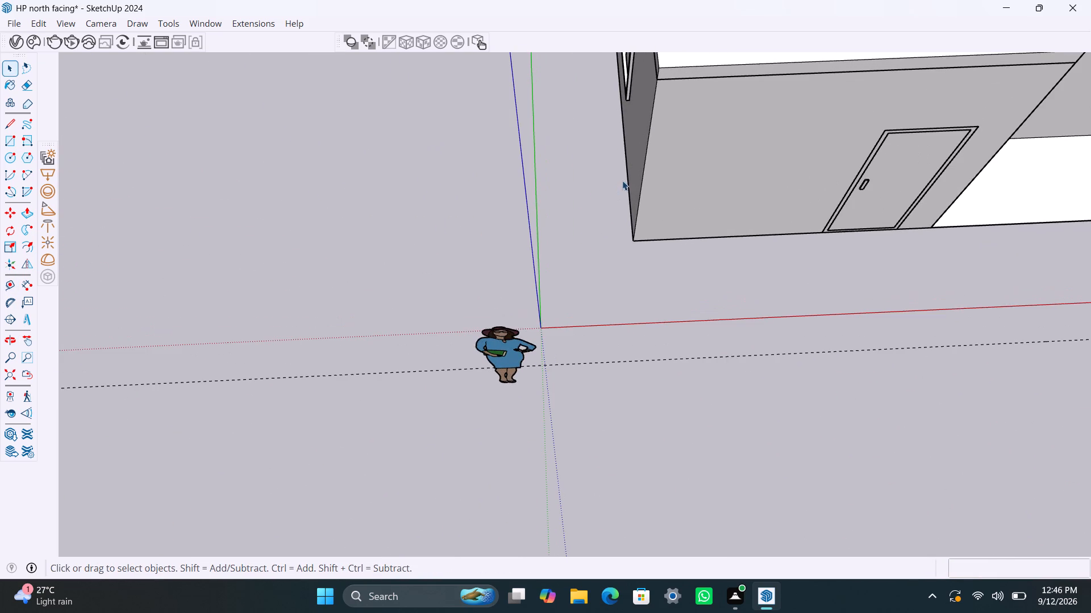
pyautogui.press('t')
pyautogui.moveTo(627, 171); pyautogui.dragTo(620, 178)
pyautogui.write("3'")
pyautogui.press('Return')
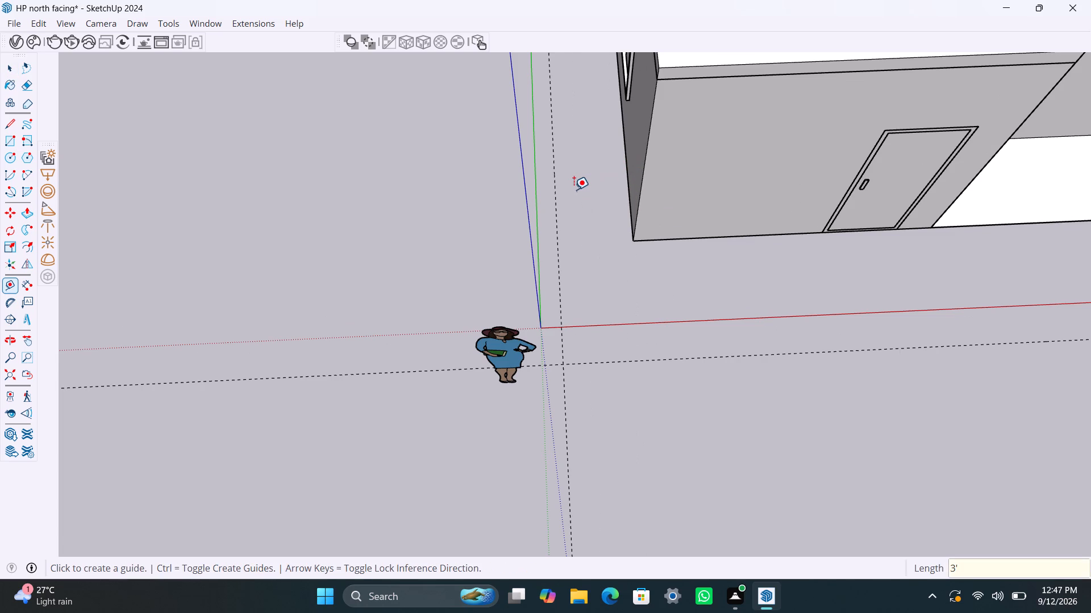
pyautogui.press('space')
# Place a guide line 3' behind the rear wall at the far end of the house.
pyautogui.scroll(-9, 817, 357)
pyautogui.keyDown('shift'); pyautogui.moveTo(724, 317); pyautogui.dragTo(631, 379, button='middle'); pyautogui.keyUp('shift')
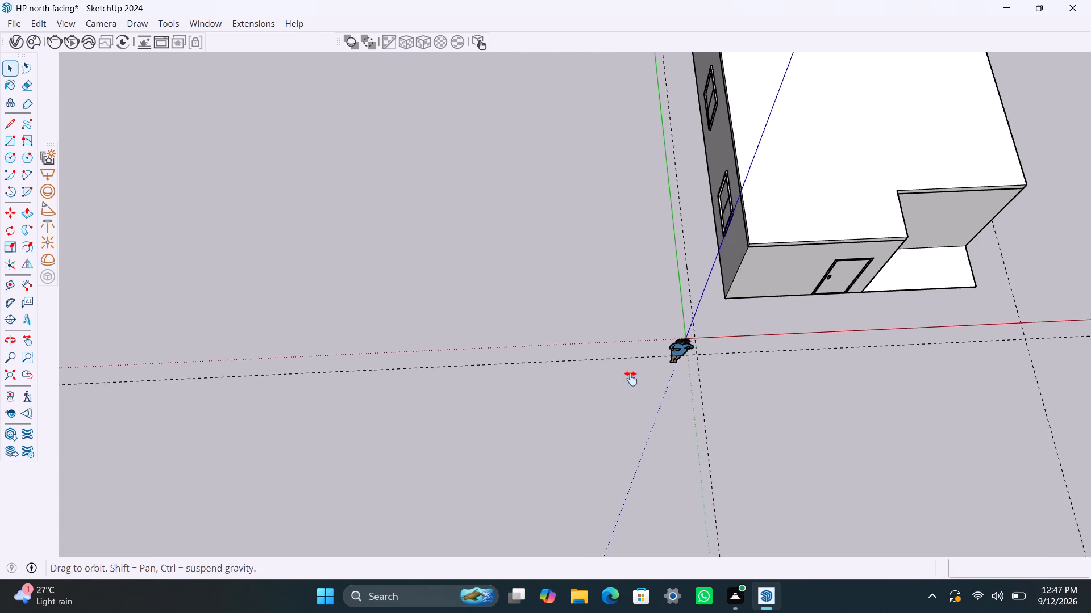
pyautogui.keyDown('shift'); pyautogui.moveTo(631, 379); pyautogui.dragTo(286, 536, button='middle'); pyautogui.keyUp('shift')
pyautogui.scroll(-5, 580, 275)
pyautogui.moveTo(554, 196); pyautogui.dragTo(81, 325, button='middle')
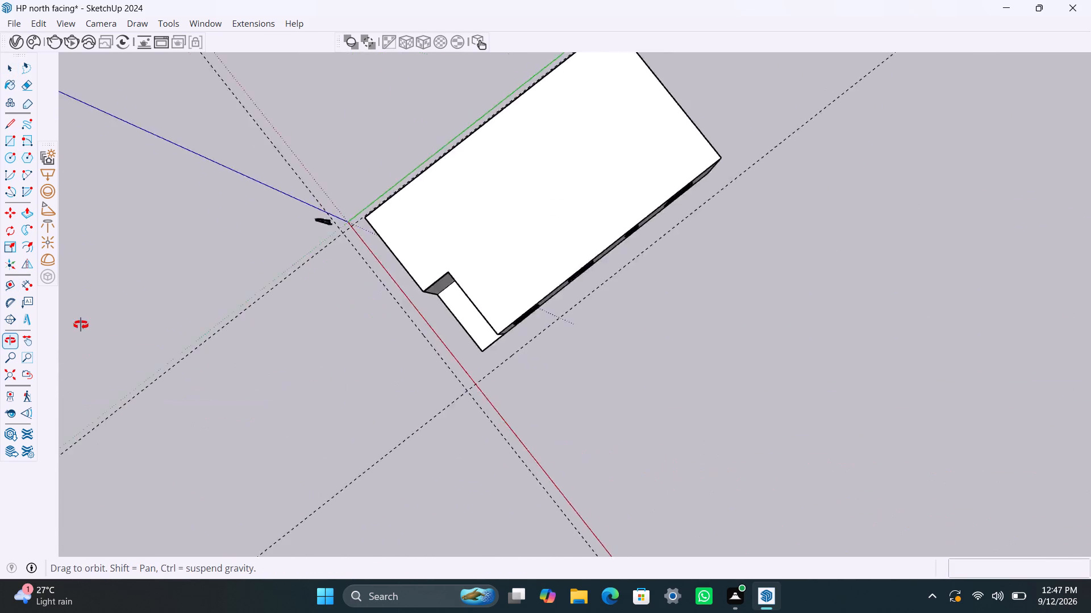
pyautogui.moveTo(81, 325); pyautogui.dragTo(36, 322, button='middle')
pyautogui.scroll(3, 727, 170)
pyautogui.keyDown('shift'); pyautogui.moveTo(799, 192); pyautogui.dragTo(508, 343, button='middle'); pyautogui.keyUp('shift')
pyautogui.scroll(4, 548, 339)
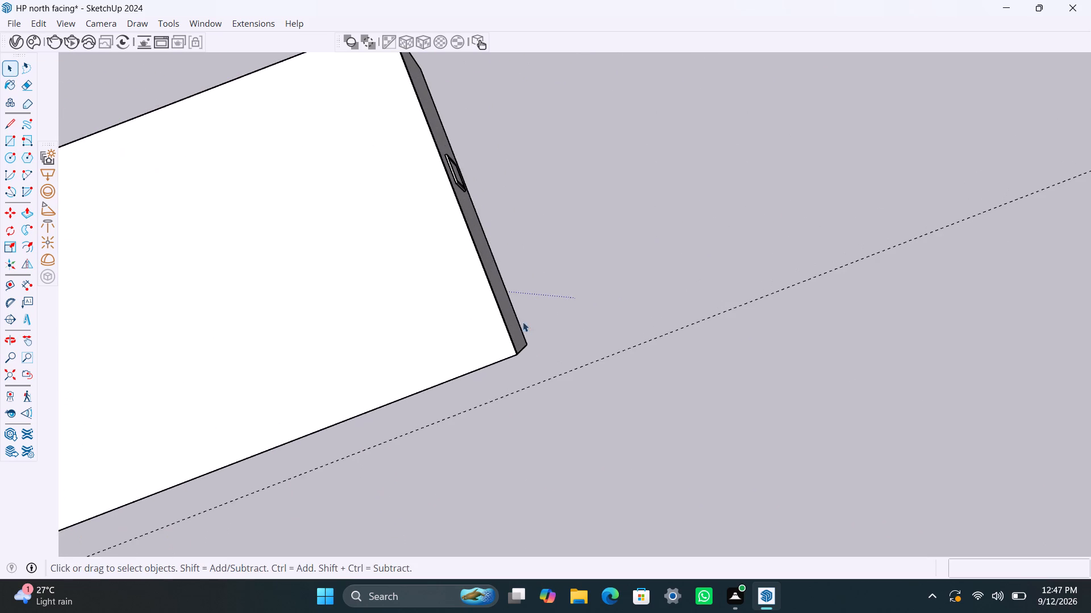
pyautogui.moveTo(528, 317); pyautogui.dragTo(472, 310, button='middle')
pyautogui.press('t')
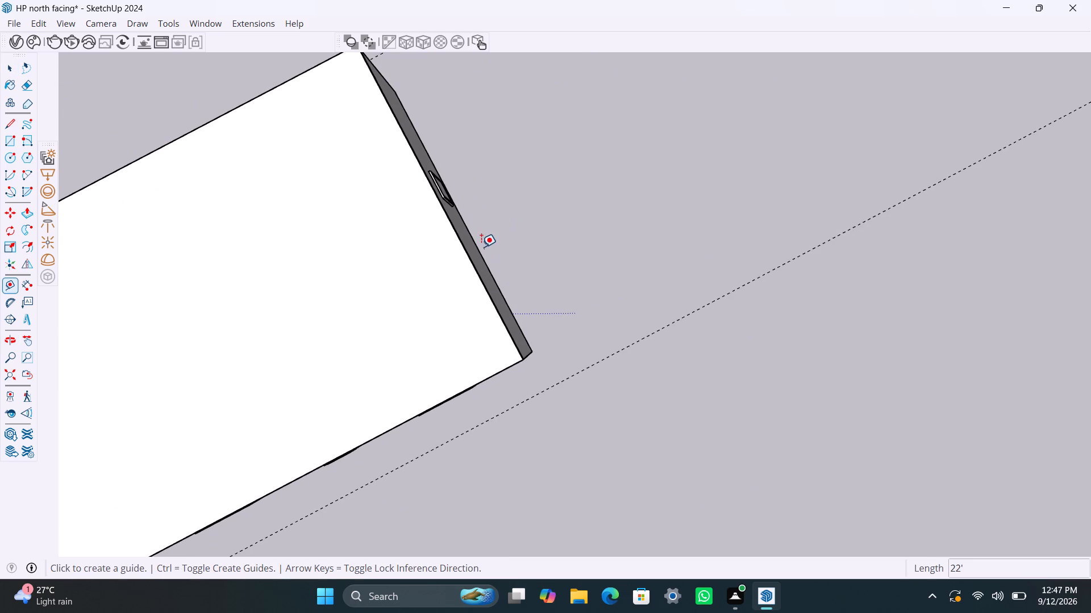
pyautogui.click(481, 248)
pyautogui.write("3'")
pyautogui.press('Return')
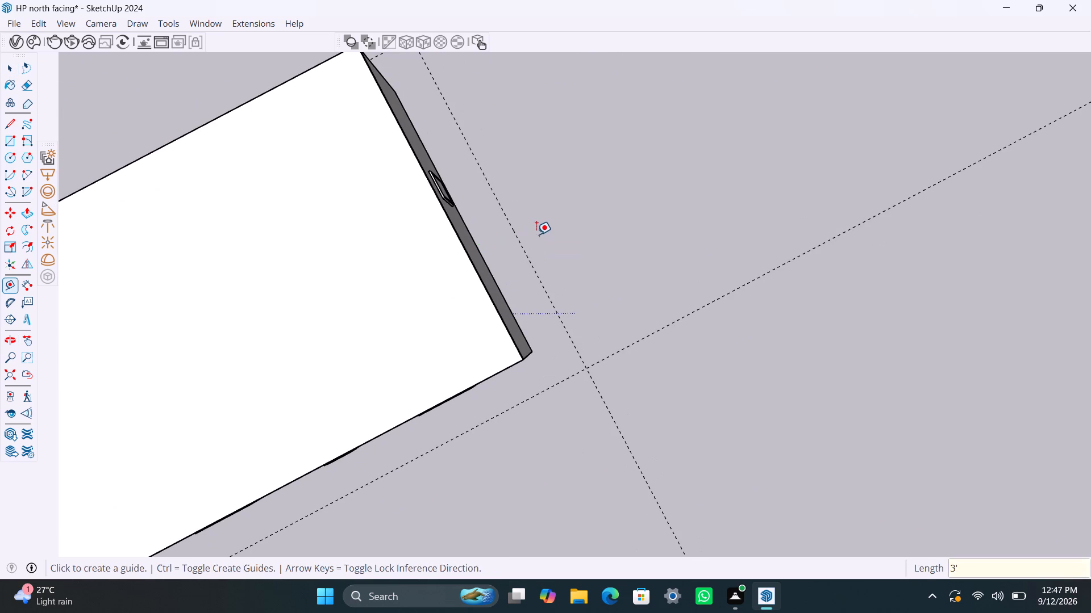
pyautogui.press('space')
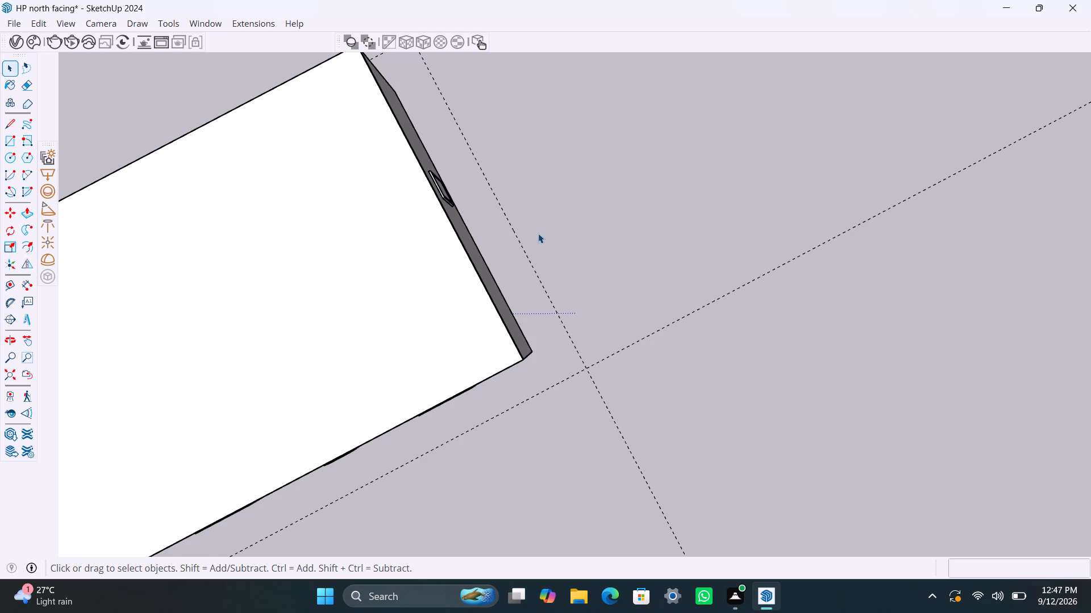
# Move the guide line in front of the porch and front door 1' further away from the house.
pyautogui.scroll(-3, 481, 196)
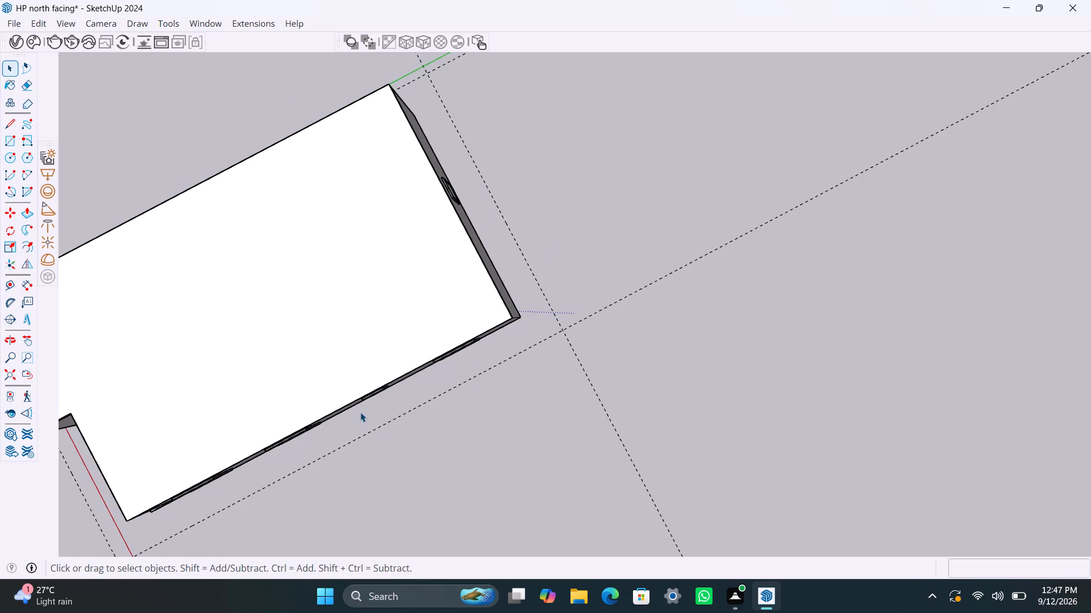
pyautogui.scroll(-1, 358, 410)
pyautogui.keyDown('shift'); pyautogui.moveTo(341, 426); pyautogui.dragTo(761, 337, button='middle'); pyautogui.keyUp('shift')
pyautogui.scroll(2, 560, 368)
pyautogui.moveTo(467, 405); pyautogui.dragTo(519, 363, button='middle')
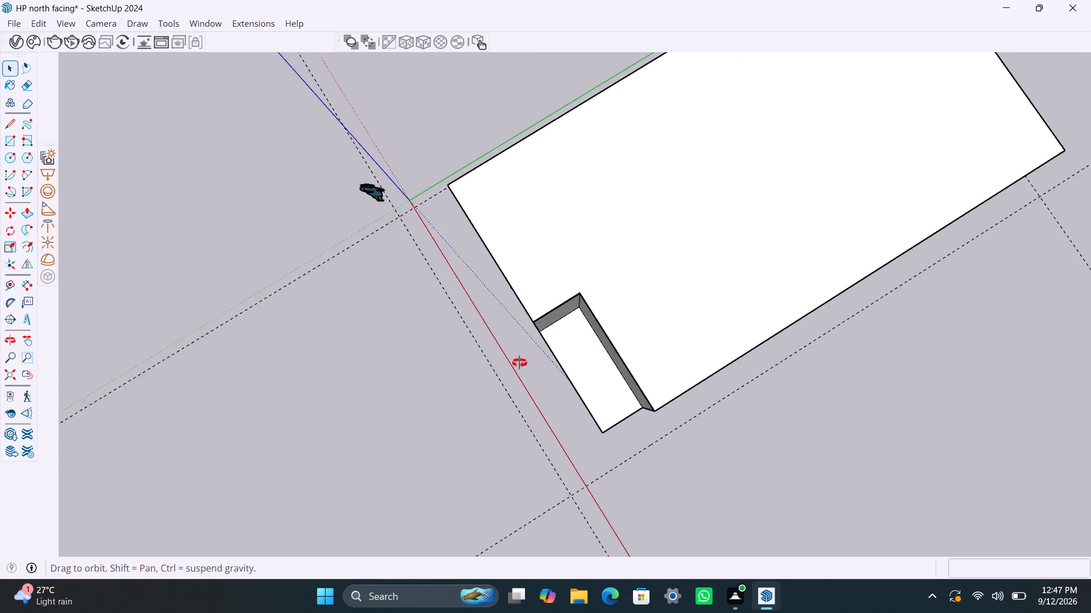
pyautogui.moveTo(519, 363); pyautogui.dragTo(520, 362, button='middle')
pyautogui.scroll(4, 490, 387)
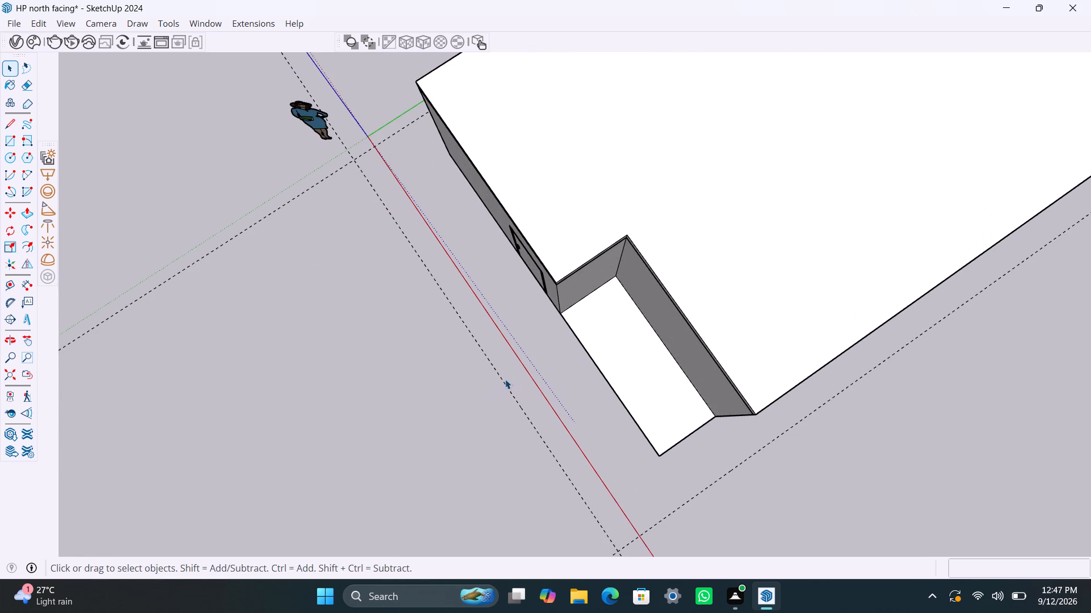
pyautogui.click(505, 379)
pyautogui.click(507, 392)
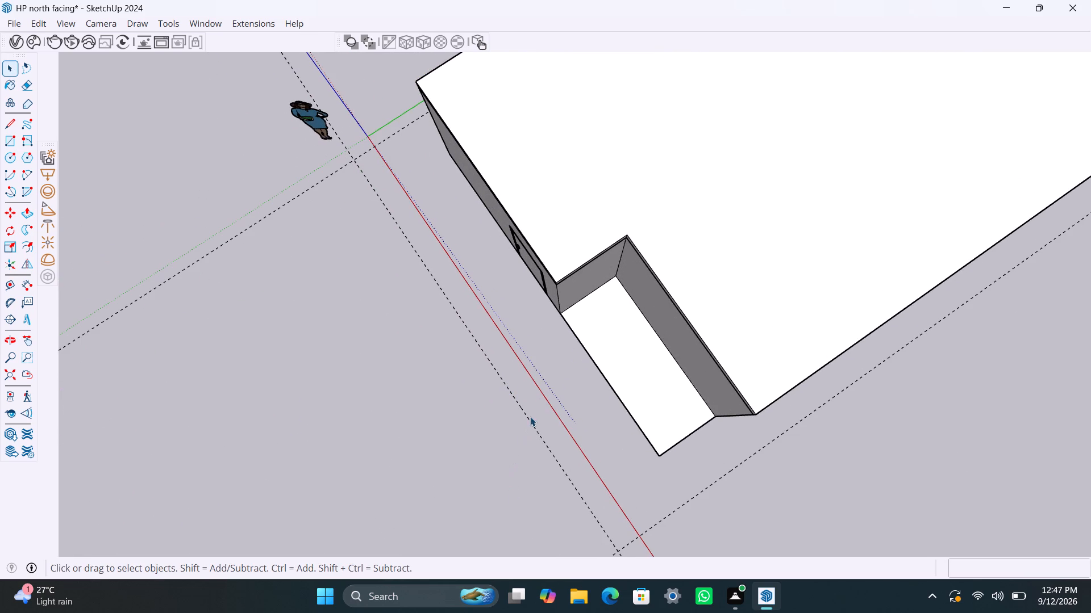
pyautogui.click(534, 426)
pyautogui.press('m')
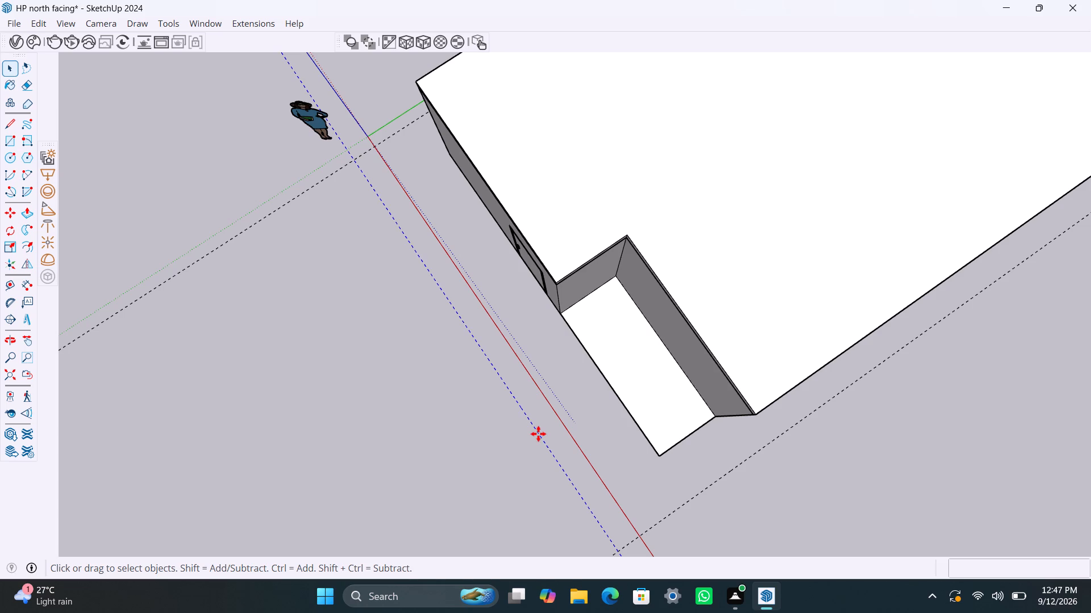
pyautogui.click(538, 434)
pyautogui.write("1'")
pyautogui.press('Return')
pyautogui.press('space')
# Draw a 28' x 49' ground rectangle around the house between opposite intersections of the offset guides.
pyautogui.scroll(-3, 389, 255)
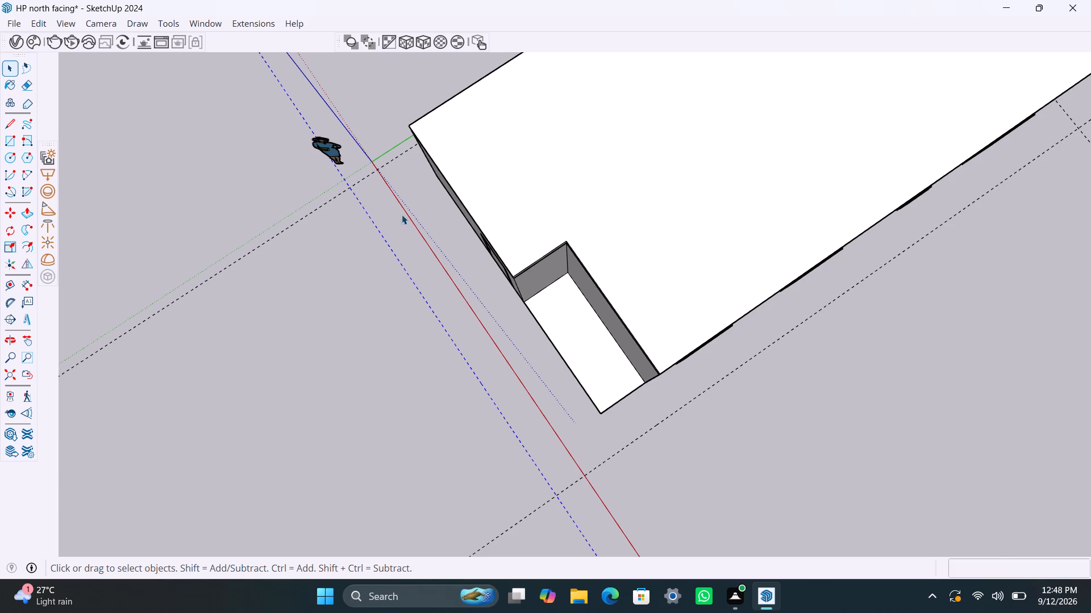
pyautogui.press('r')
pyautogui.click(349, 184)
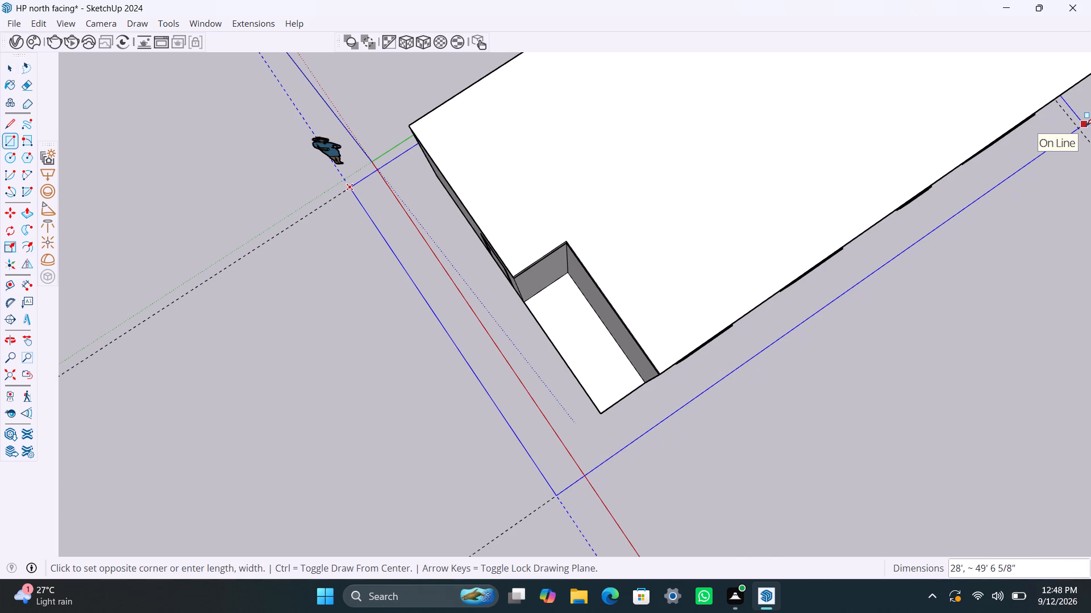
pyautogui.scroll(-3, 1086, 126)
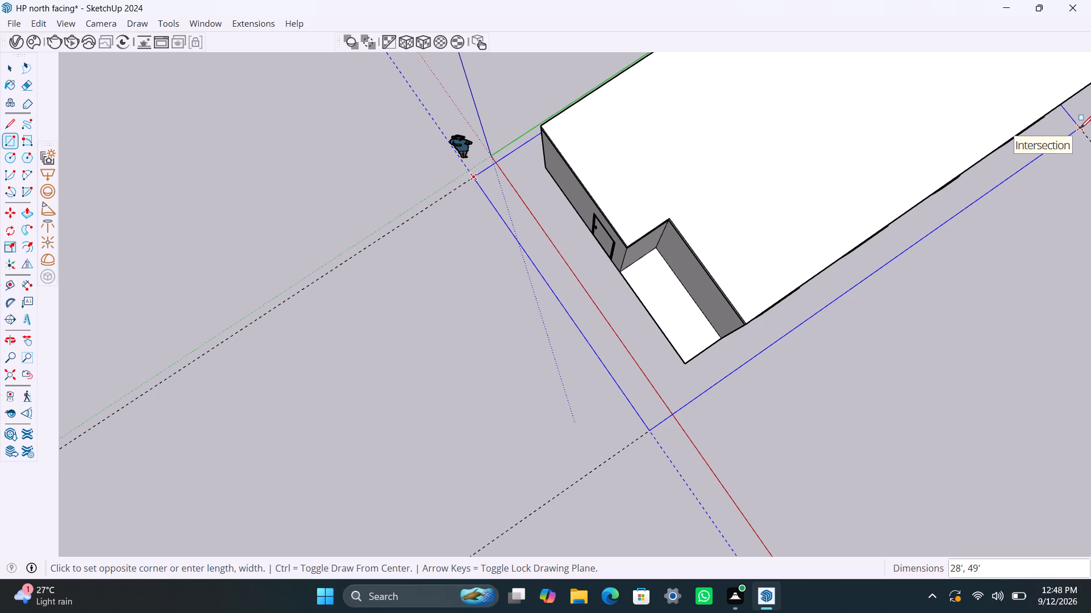
pyautogui.scroll(-2, 1080, 128)
pyautogui.keyDown('shift'); pyautogui.moveTo(1068, 137); pyautogui.dragTo(859, 182, button='middle'); pyautogui.keyUp('shift')
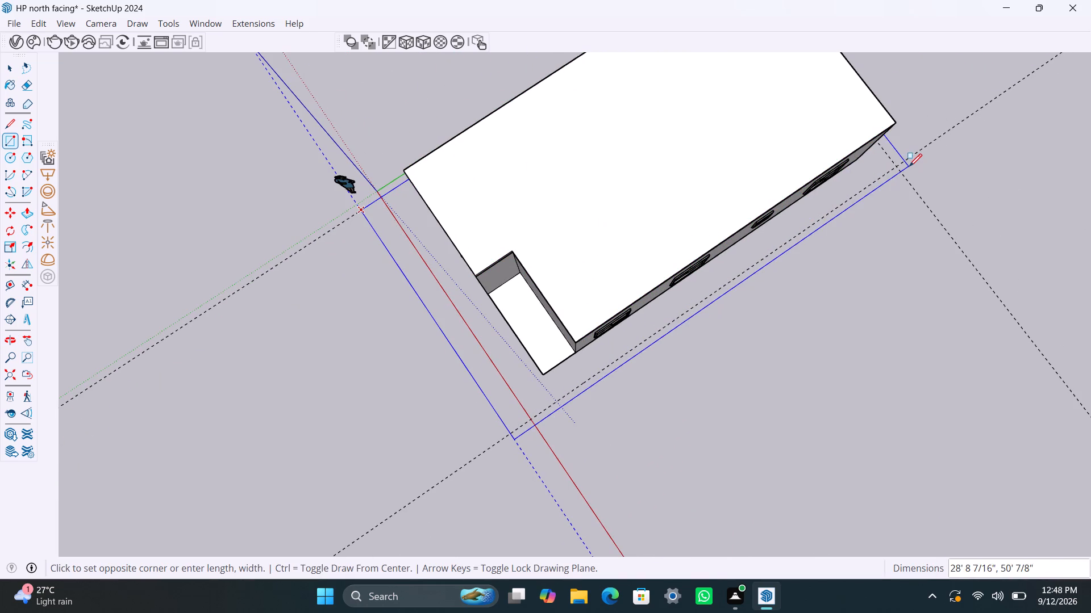
pyautogui.click(898, 166)
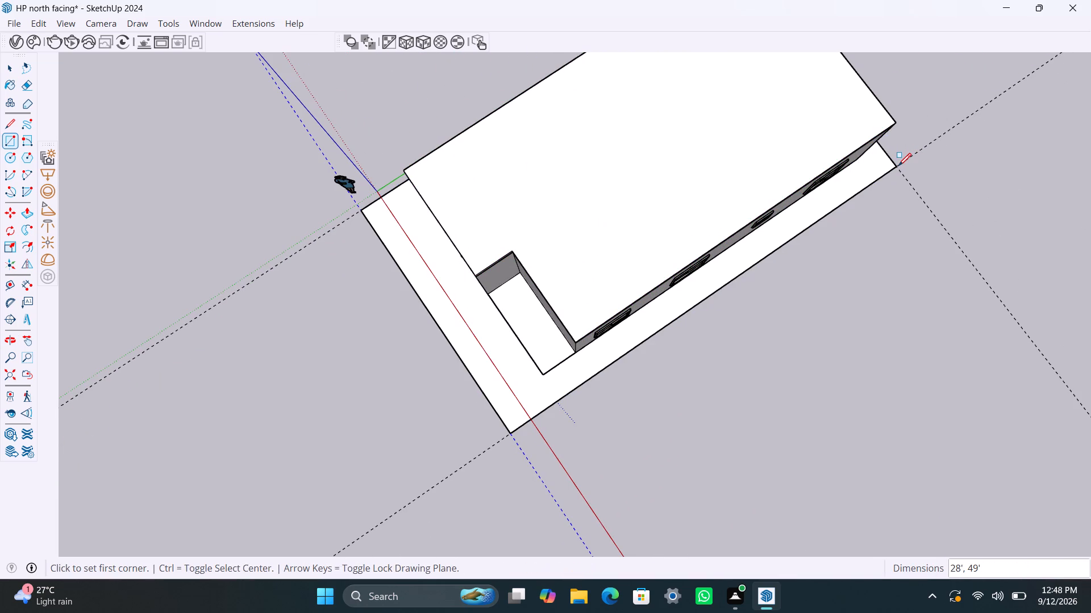
pyautogui.press('space')
# Examine the house front, porch and surrounding ground rectangle from several angles.
pyautogui.scroll(-3, 526, 397)
pyautogui.moveTo(545, 385); pyautogui.dragTo(784, 230, button='middle')
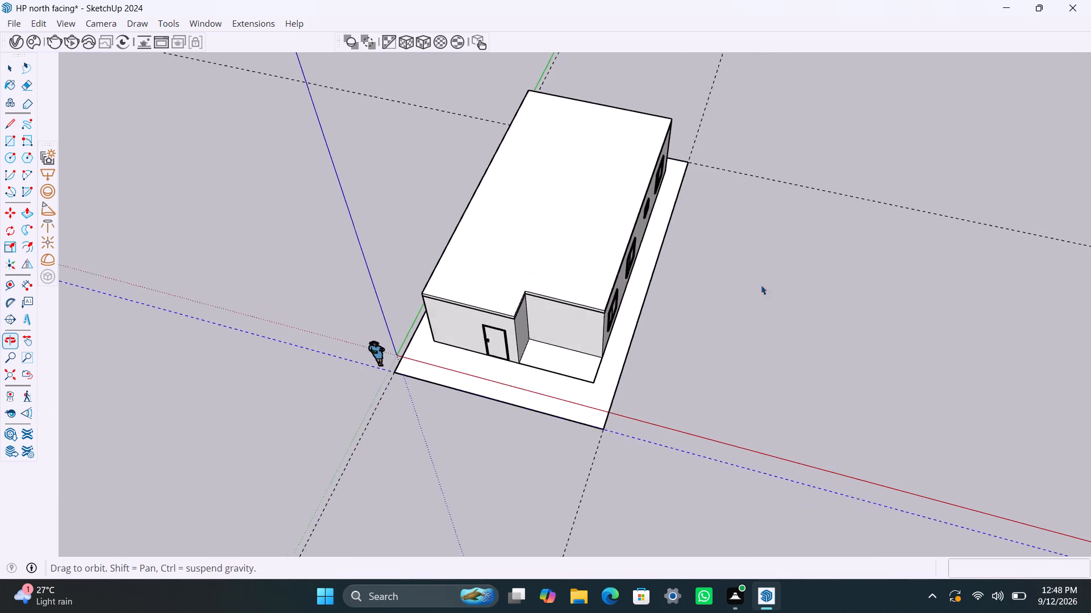
pyautogui.scroll(5, 564, 390)
pyautogui.scroll(3, 494, 388)
pyautogui.moveTo(434, 391); pyautogui.dragTo(442, 395, button='middle')
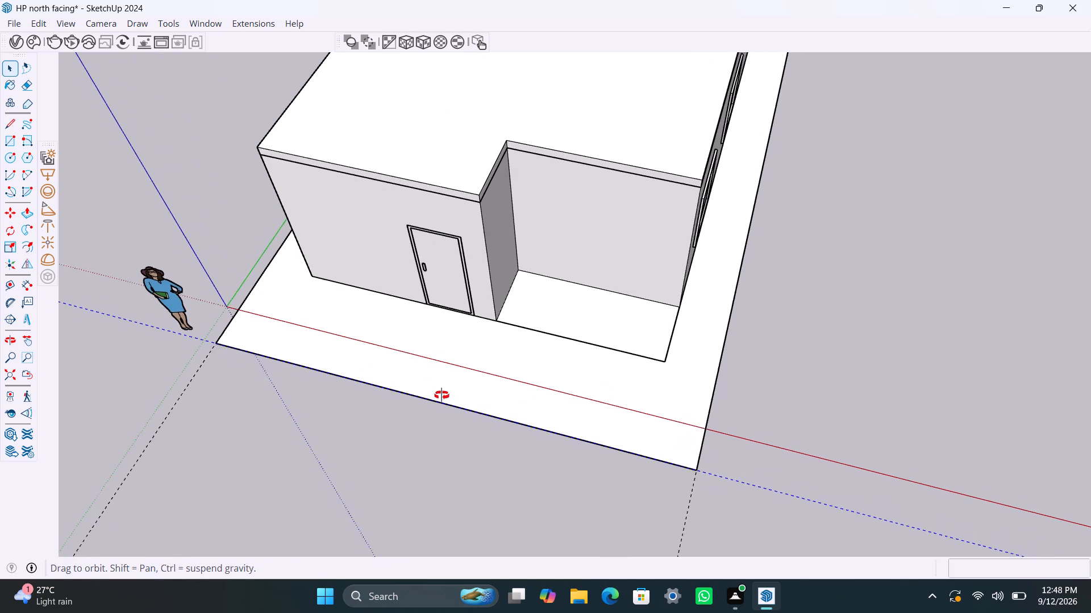
pyautogui.moveTo(442, 395); pyautogui.dragTo(675, 399, button='middle')
pyautogui.scroll(-4, 374, 494)
pyautogui.keyDown('shift'); pyautogui.moveTo(429, 478); pyautogui.dragTo(400, 362, button='middle'); pyautogui.keyUp('shift')
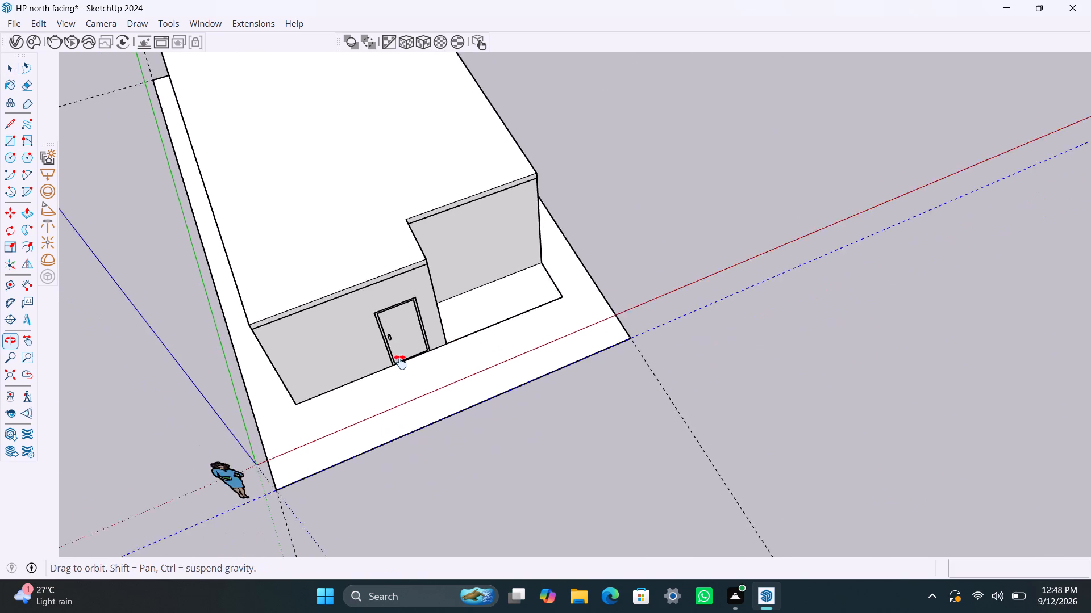
pyautogui.keyDown('shift'); pyautogui.moveTo(400, 362); pyautogui.dragTo(399, 355, button='middle'); pyautogui.keyUp('shift')
pyautogui.scroll(3, 456, 349)
pyautogui.moveTo(447, 297); pyautogui.dragTo(381, 249, button='middle')
pyautogui.scroll(-5, 383, 259)
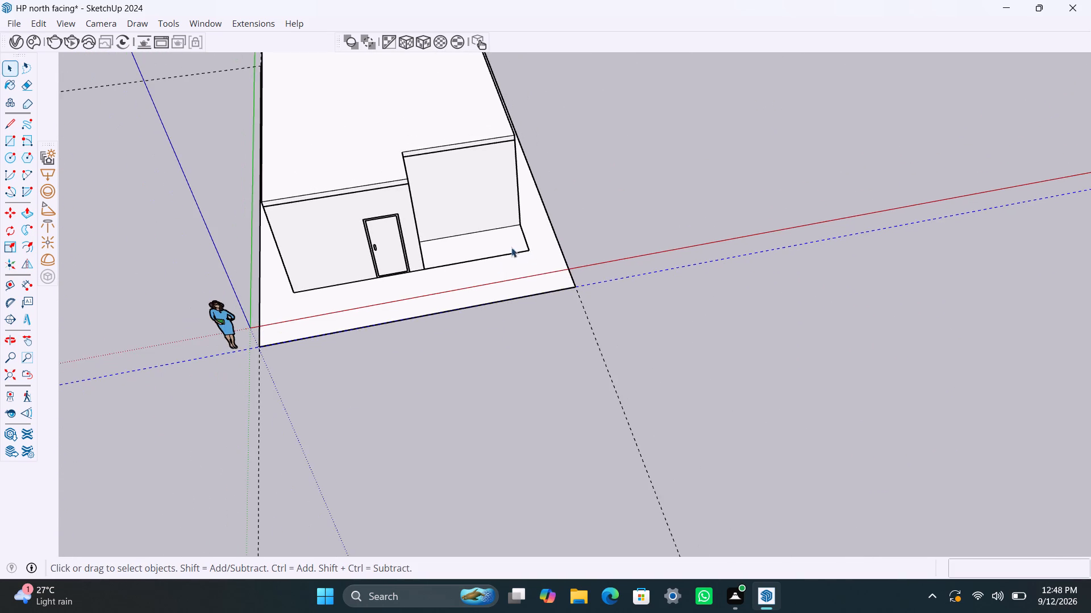
pyautogui.keyDown('shift'); pyautogui.moveTo(509, 250); pyautogui.dragTo(627, 319, button='middle'); pyautogui.keyUp('shift')
pyautogui.scroll(2, 599, 280)
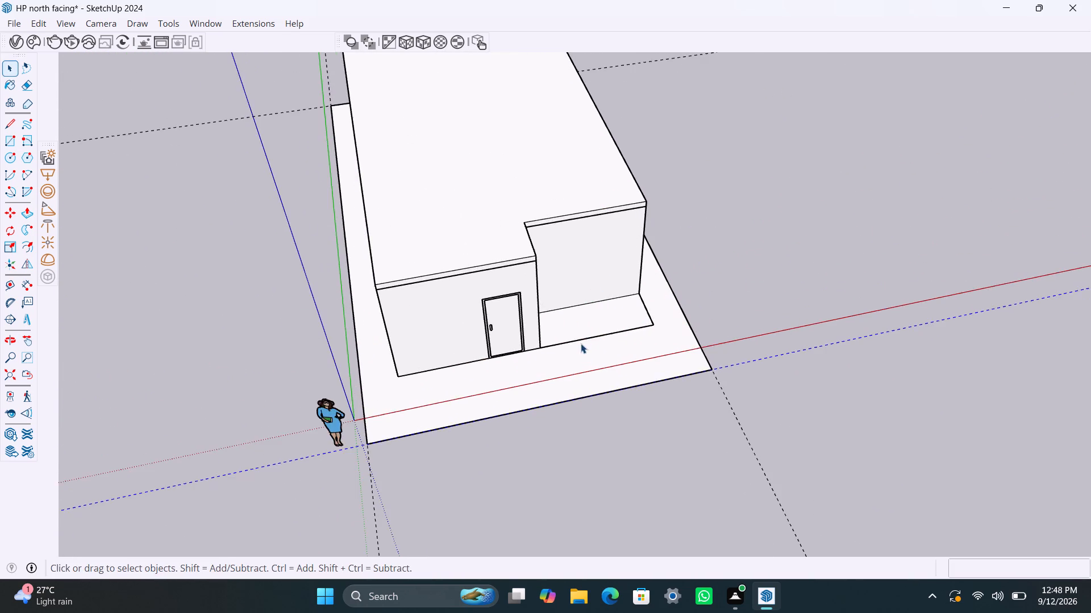
pyautogui.moveTo(577, 346); pyautogui.dragTo(469, 359, button='middle')
pyautogui.scroll(2, 569, 228)
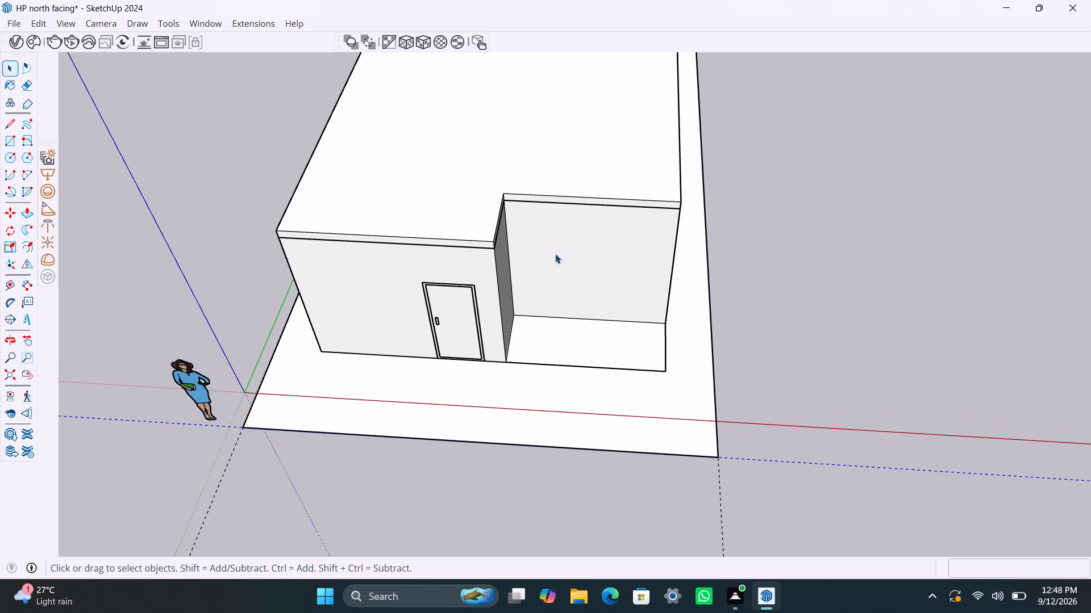
pyautogui.scroll(4, 618, 212)
pyautogui.scroll(-5, 646, 305)
# Open the roof slab for editing and extend its long side face on the porch side outward 2'.
pyautogui.moveTo(669, 322); pyautogui.dragTo(339, 332, button='middle')
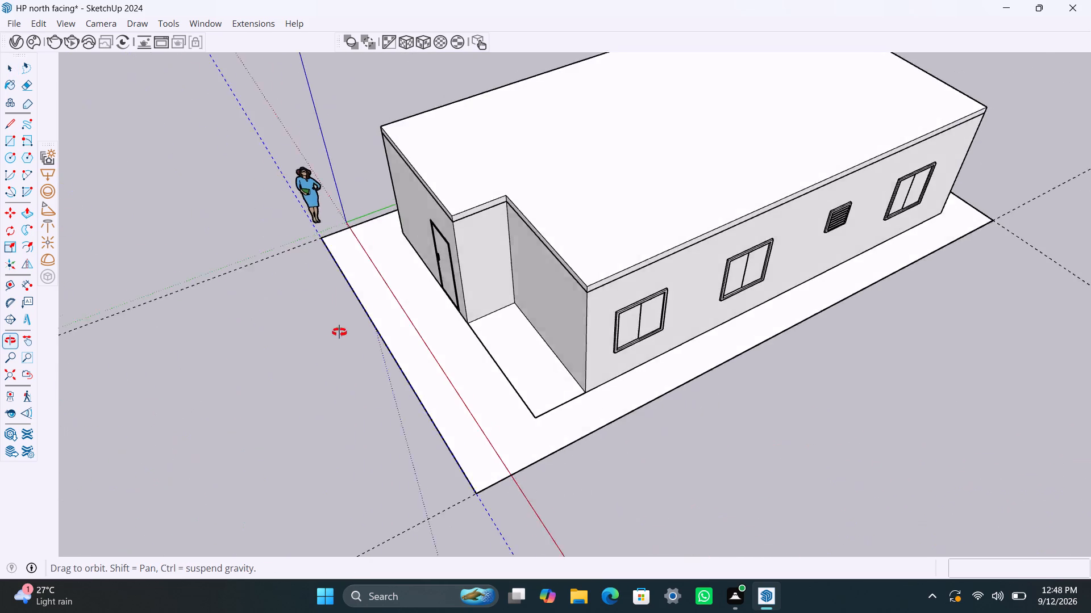
pyautogui.moveTo(339, 332); pyautogui.dragTo(338, 333, button='middle')
pyautogui.scroll(8, 559, 328)
pyautogui.click(603, 271)
pyautogui.doubleClick(604, 271)
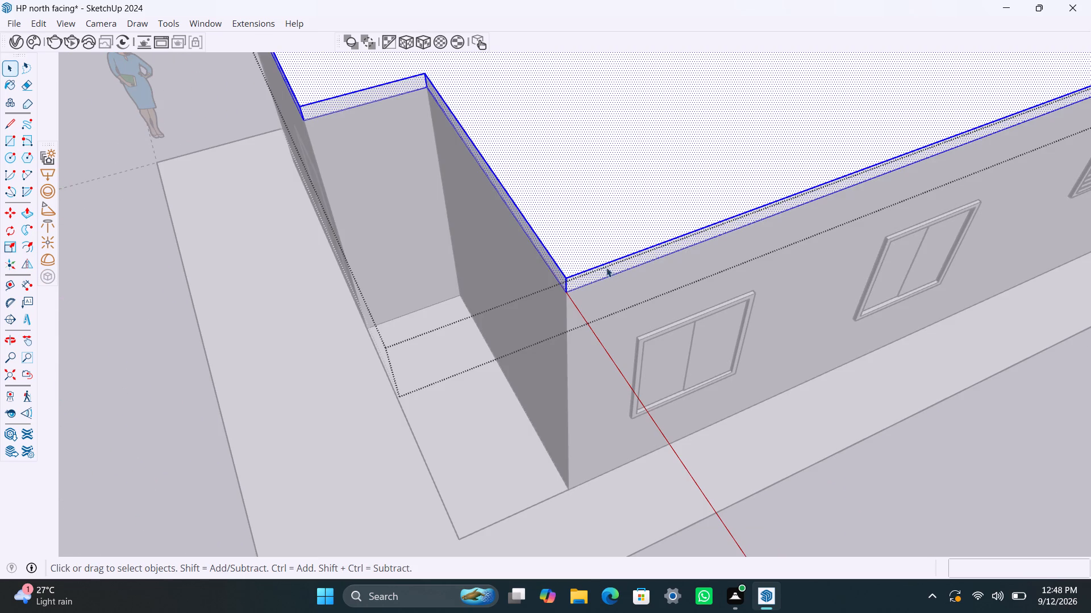
pyautogui.click(610, 273)
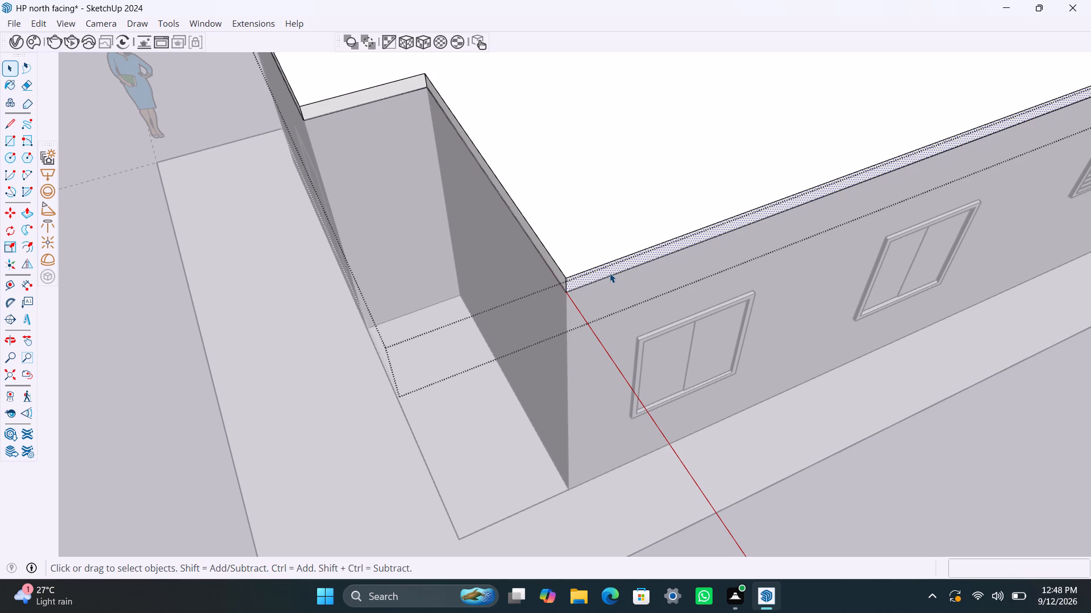
pyautogui.press('p')
pyautogui.moveTo(609, 272); pyautogui.dragTo(615, 274)
pyautogui.moveTo(631, 258); pyautogui.dragTo(636, 265)
pyautogui.write("2'")
pyautogui.press('Return')
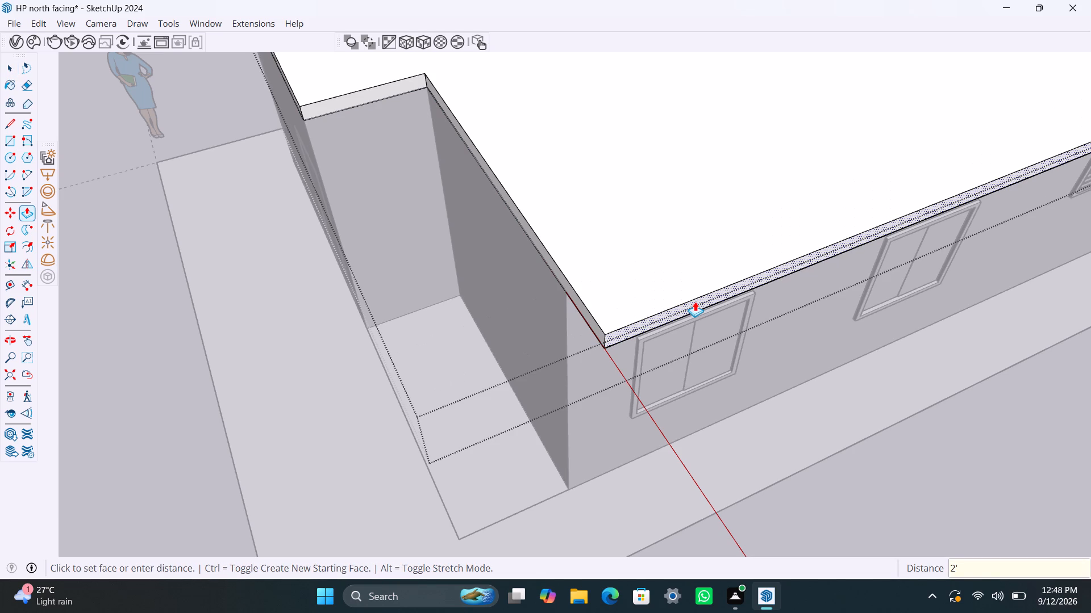
pyautogui.press('space')
# Extend the roof slab's rear edge face outward 2' beyond the back wall.
pyautogui.scroll(-12, 693, 372)
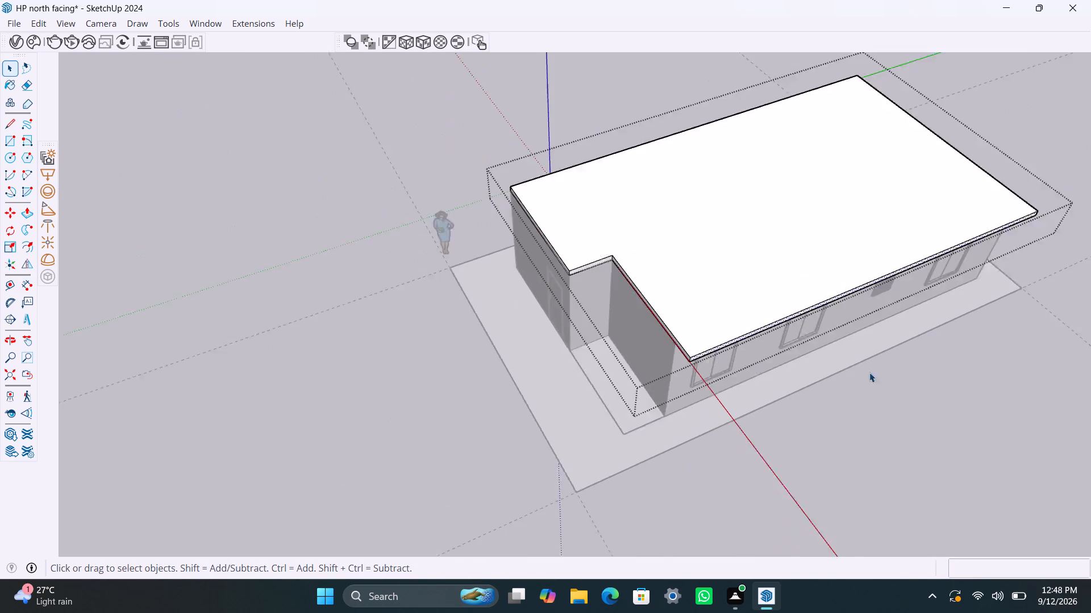
pyautogui.moveTo(953, 312); pyautogui.dragTo(329, 301, button='middle')
pyautogui.scroll(-4, 515, 409)
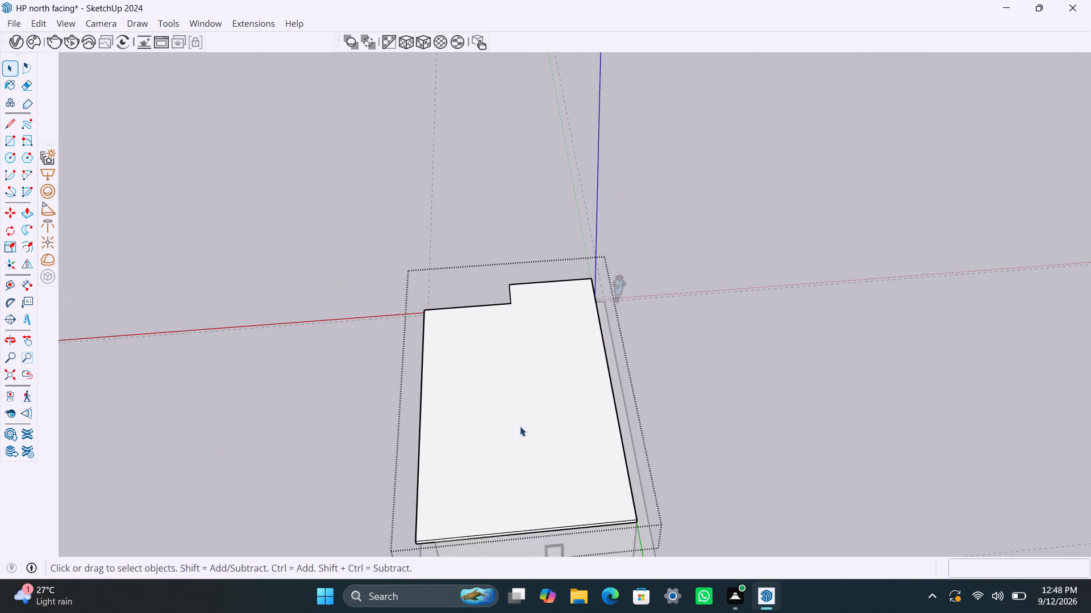
pyautogui.keyDown('shift'); pyautogui.moveTo(539, 424); pyautogui.dragTo(548, 186, button='middle'); pyautogui.keyUp('shift')
pyautogui.scroll(9, 551, 282)
pyautogui.click(476, 262)
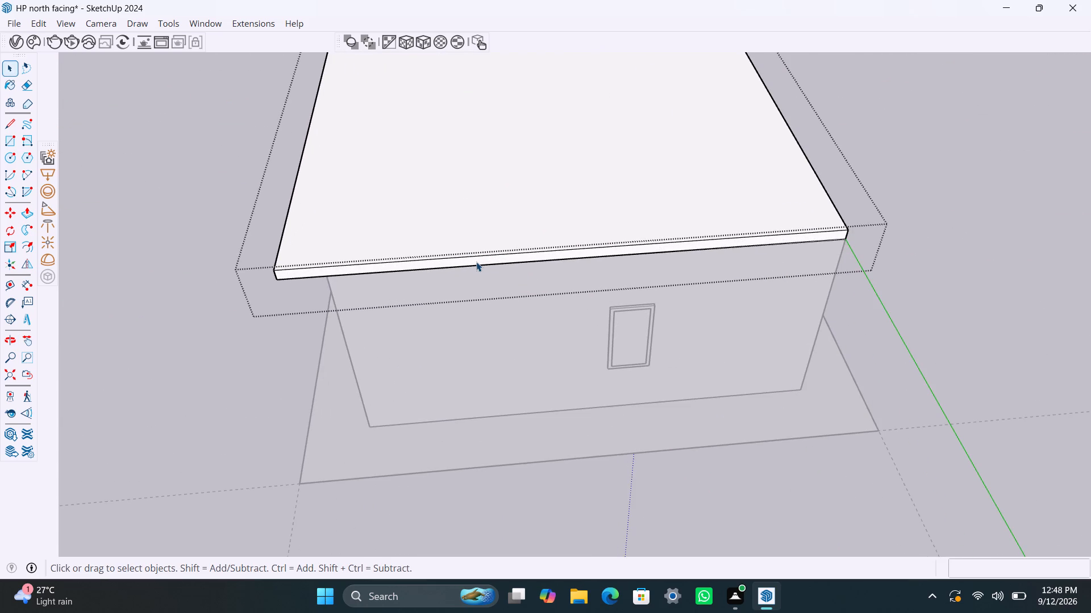
pyautogui.press('p')
pyautogui.click(477, 262)
pyautogui.write("2'")
pyautogui.press('Return')
pyautogui.press('space')
# Extend the roof slab's opposite long side face, on the front-door room's side, outward 2'.
pyautogui.scroll(-3, 813, 346)
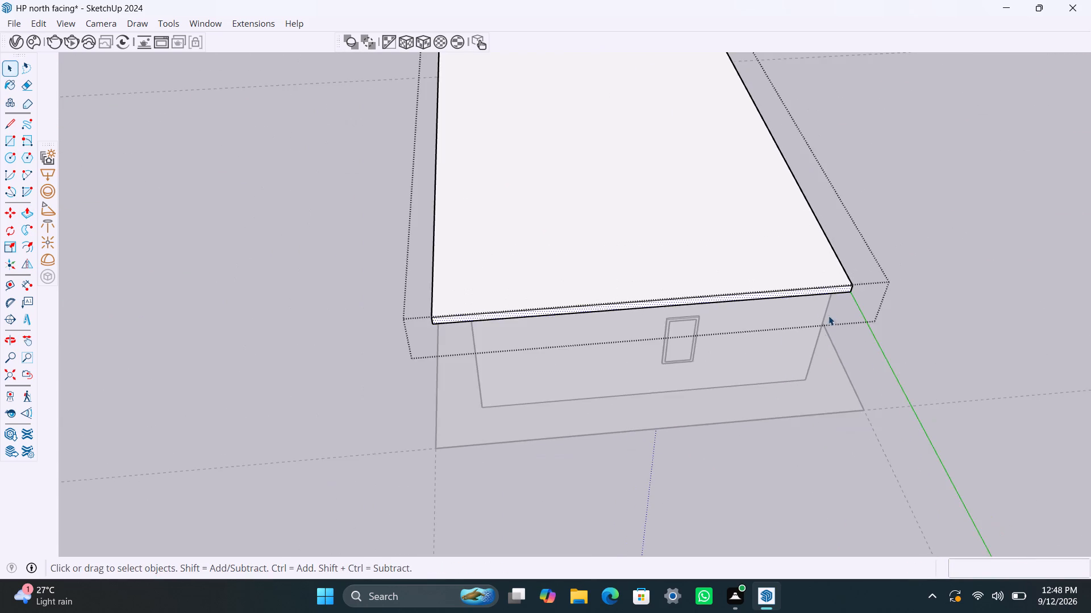
pyautogui.moveTo(828, 316); pyautogui.dragTo(318, 282, button='middle')
pyautogui.scroll(5, 383, 277)
pyautogui.click(398, 220)
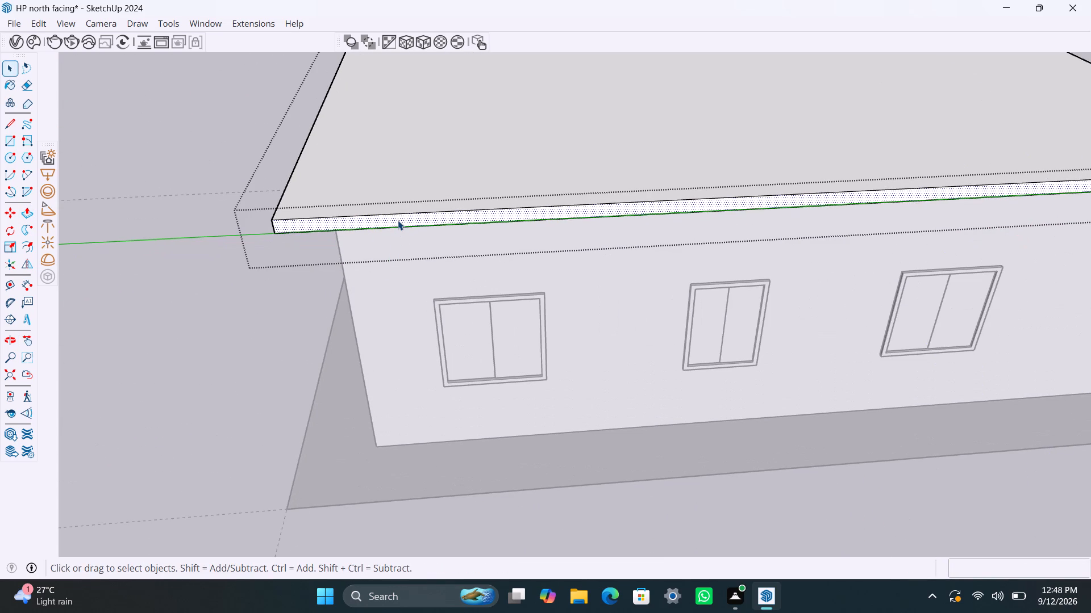
pyautogui.press('p')
pyautogui.click(397, 220)
pyautogui.write("2'")
pyautogui.press('Return')
pyautogui.press('space')
# Extend the roof slab's front face above the front door outward 2' and finish editing the slab.
pyautogui.scroll(-12, 676, 323)
pyautogui.moveTo(906, 348); pyautogui.dragTo(843, 336, button='middle')
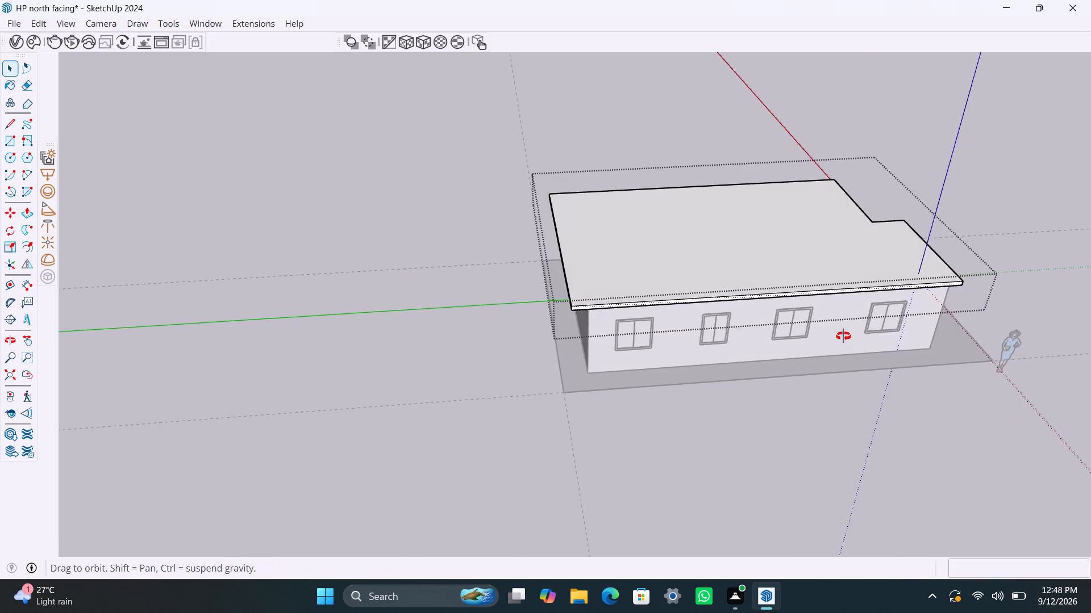
pyautogui.moveTo(843, 336); pyautogui.dragTo(342, 283, button='middle')
pyautogui.scroll(-2, 524, 436)
pyautogui.keyDown('shift'); pyautogui.moveTo(524, 435); pyautogui.dragTo(565, 352, button='middle'); pyautogui.keyUp('shift')
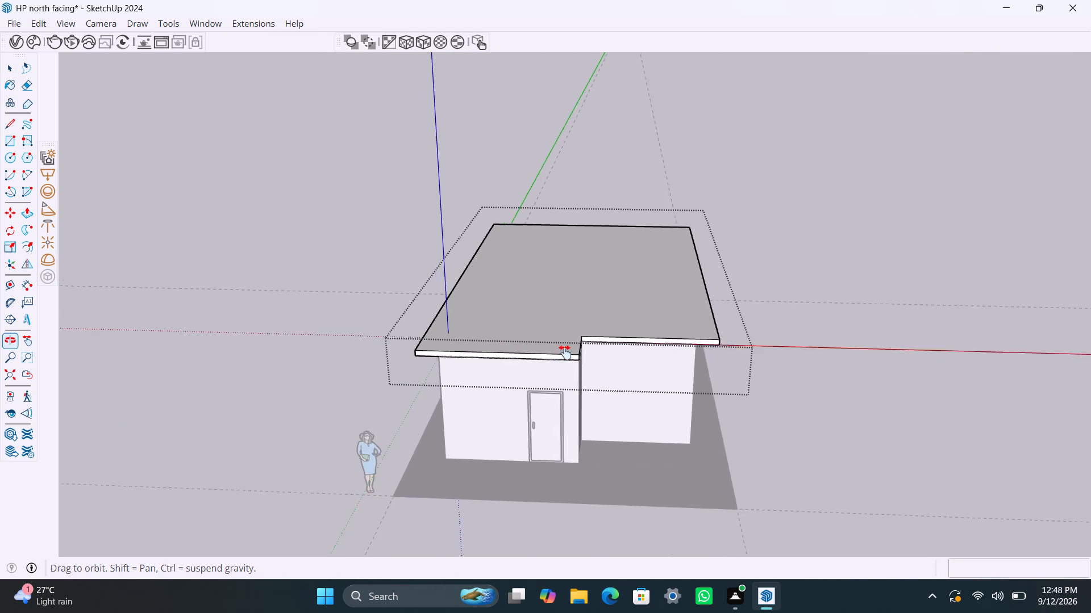
pyautogui.keyDown('shift'); pyautogui.moveTo(565, 352); pyautogui.dragTo(568, 349, button='middle'); pyautogui.keyUp('shift')
pyautogui.scroll(8, 518, 309)
pyautogui.click(468, 322)
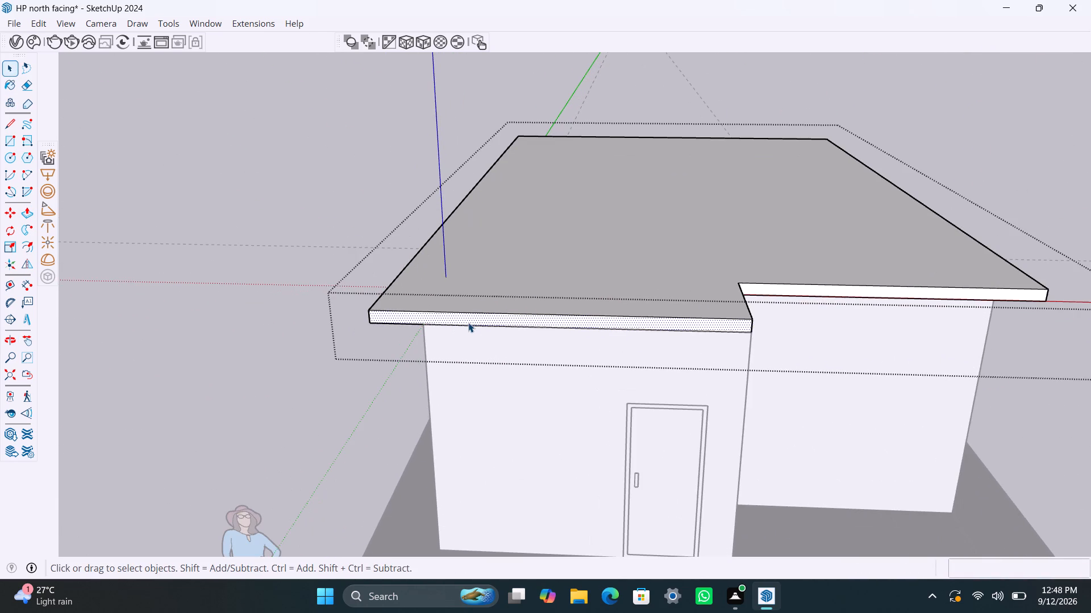
pyautogui.press('p')
pyautogui.click(471, 318)
pyautogui.write("2'")
pyautogui.press('Return')
pyautogui.press('space')
pyautogui.click(239, 278)
# Offset the ground rectangle's outline 4.5" inward to form a border strip around the plot.
pyautogui.scroll(-3, 374, 355)
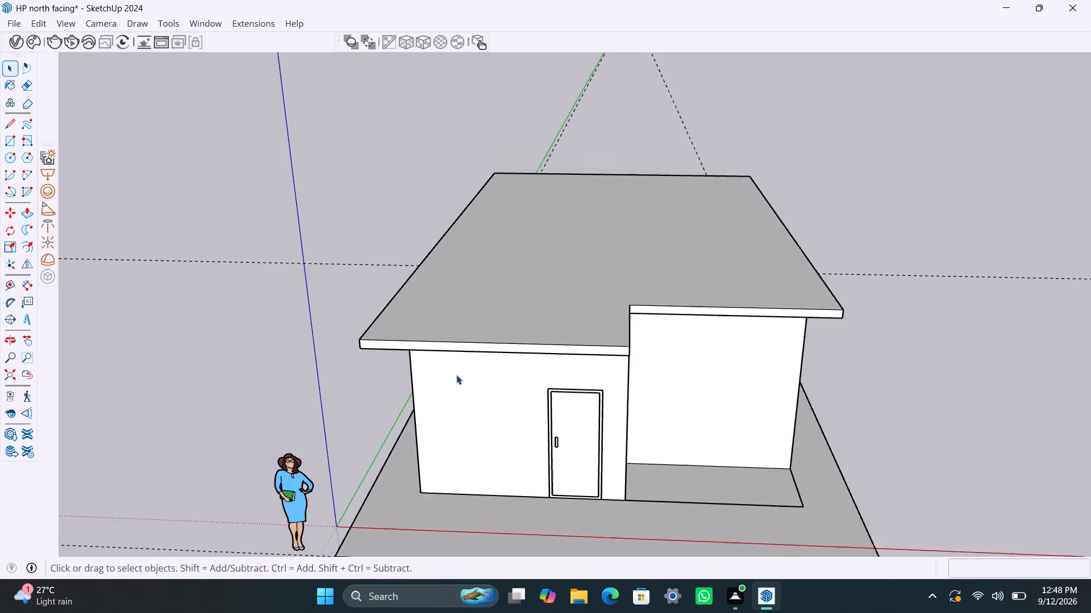
pyautogui.scroll(-5, 456, 375)
pyautogui.moveTo(635, 484); pyautogui.dragTo(651, 582, button='middle')
pyautogui.scroll(2, 613, 496)
pyautogui.keyDown('shift'); pyautogui.moveTo(426, 490); pyautogui.dragTo(464, 430, button='middle'); pyautogui.keyUp('shift')
pyautogui.scroll(2, 458, 437)
pyautogui.click(421, 444)
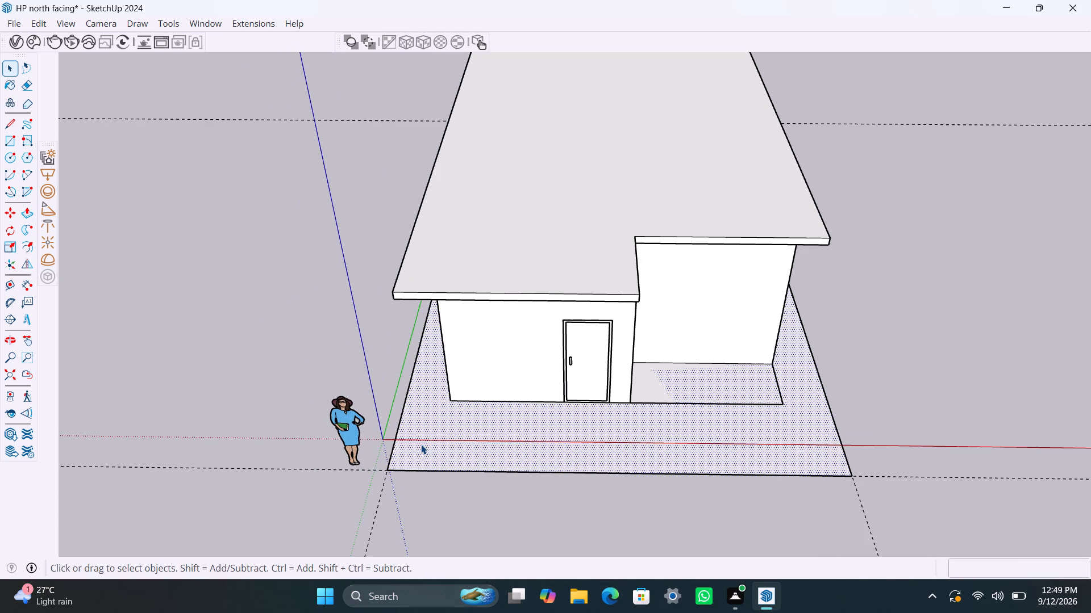
pyautogui.click(420, 444)
pyautogui.click(420, 444)
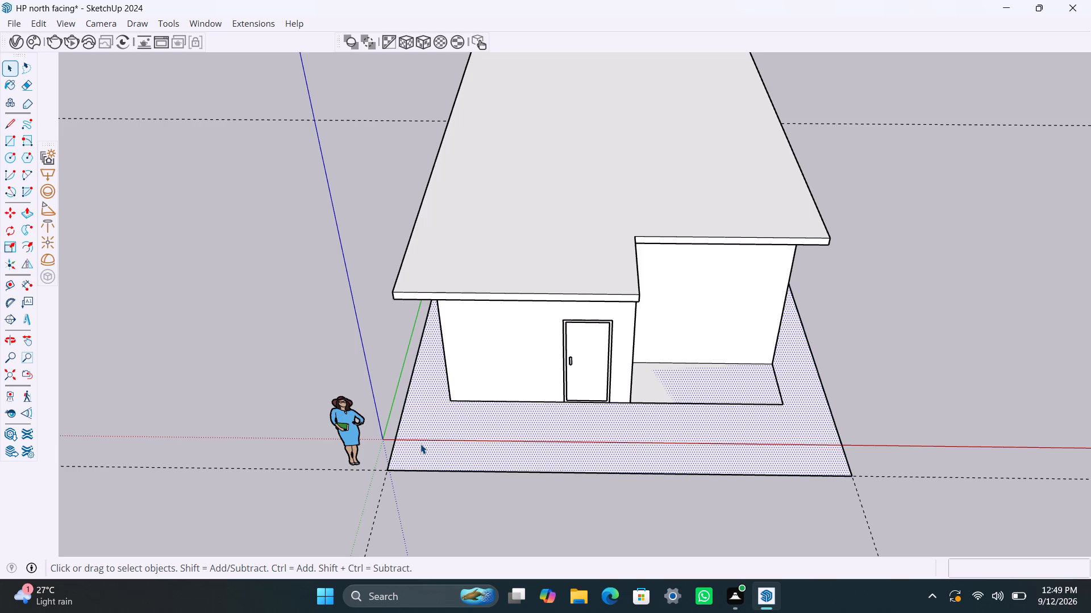
pyautogui.press('f')
pyautogui.click(420, 430)
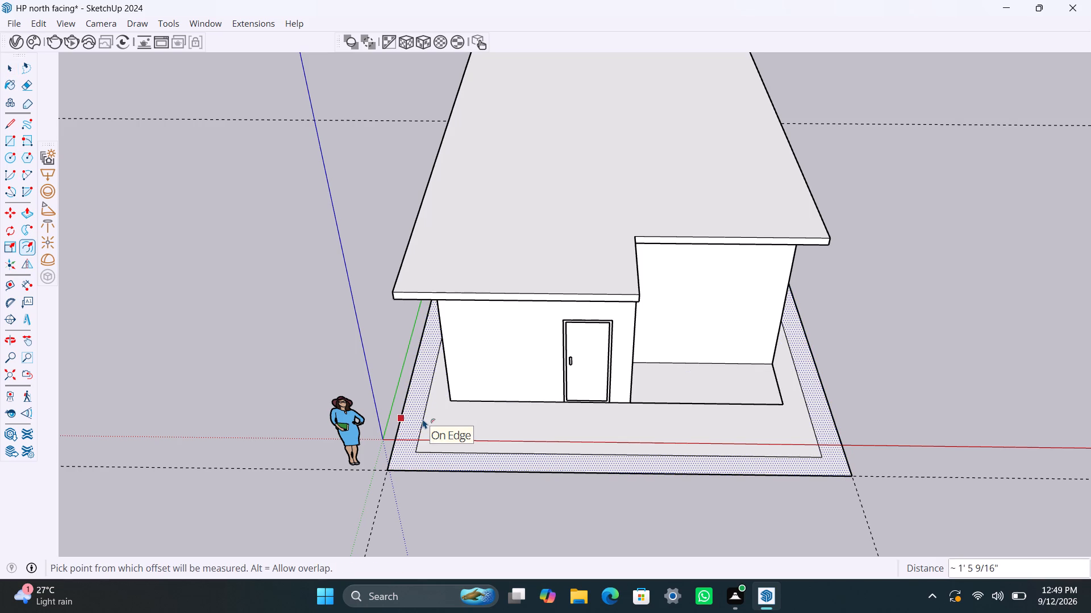
pyautogui.write('4.5"')
pyautogui.press('Return')
pyautogui.press('space')
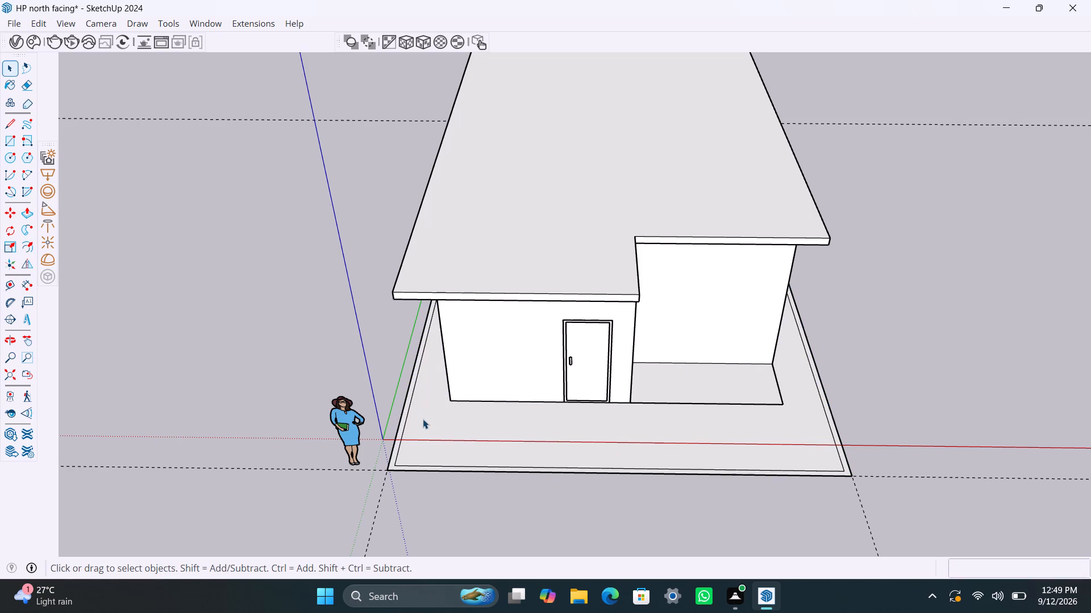
# Draw a short line across the front border strip, near the plot corner beside the standing figure.
pyautogui.scroll(5, 390, 458)
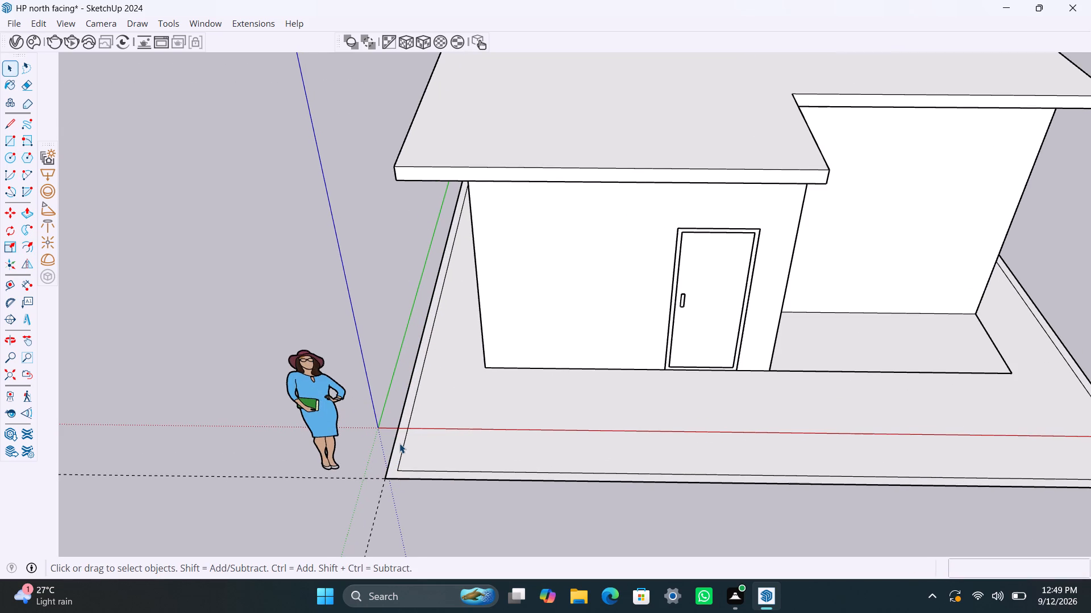
pyautogui.click(399, 443)
pyautogui.press('l')
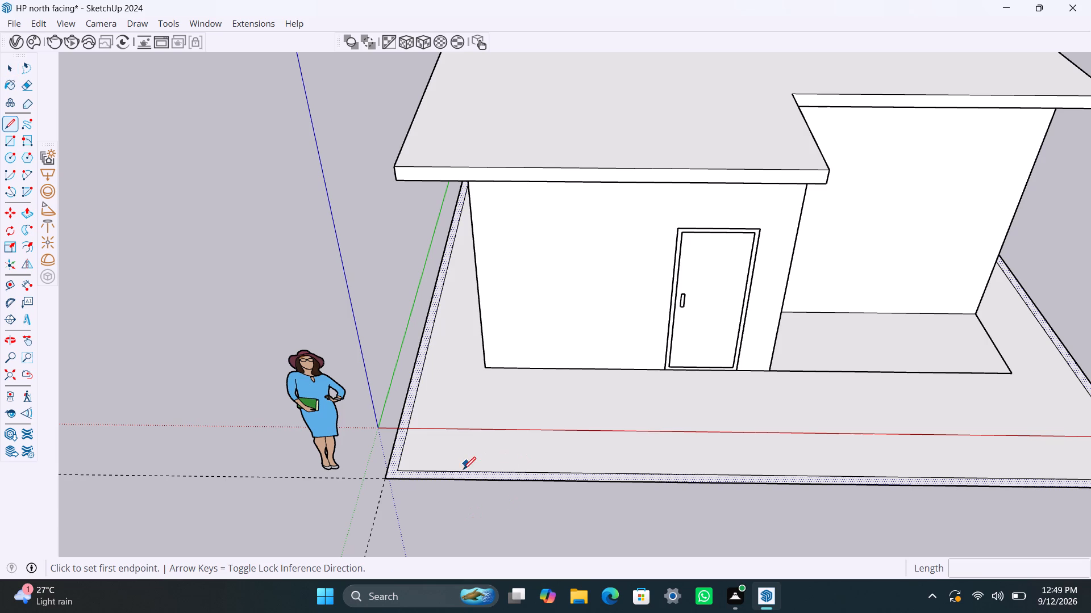
pyautogui.click(463, 471)
pyautogui.click(463, 483)
pyautogui.press('space')
# Copy the short cross line about 13'4" along the front border strip to mark the gate opening's other side.
pyautogui.click(460, 472)
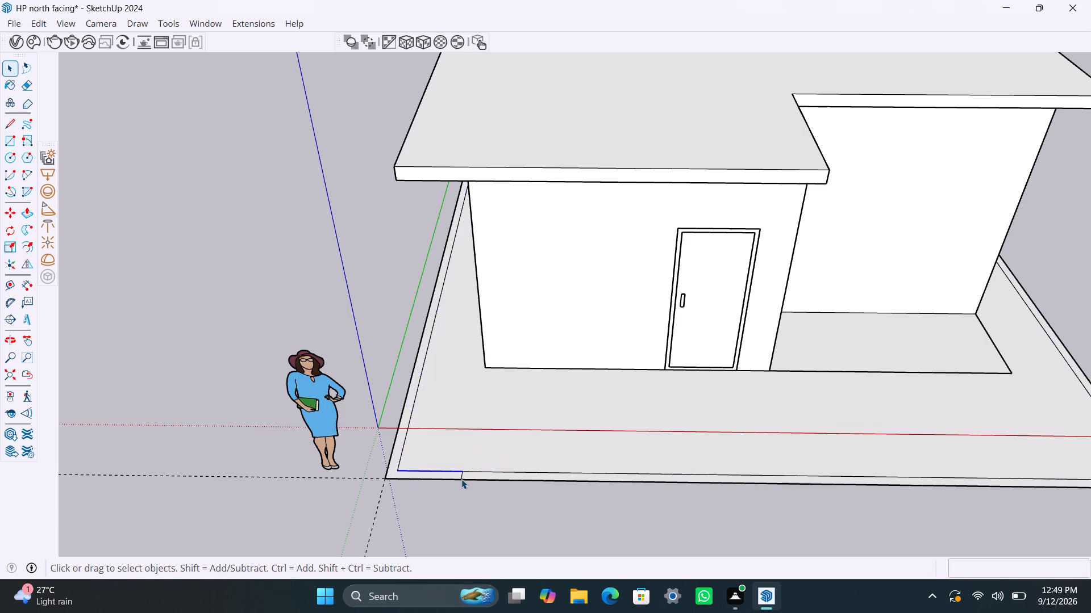
pyautogui.scroll(5, 463, 479)
pyautogui.click(459, 472)
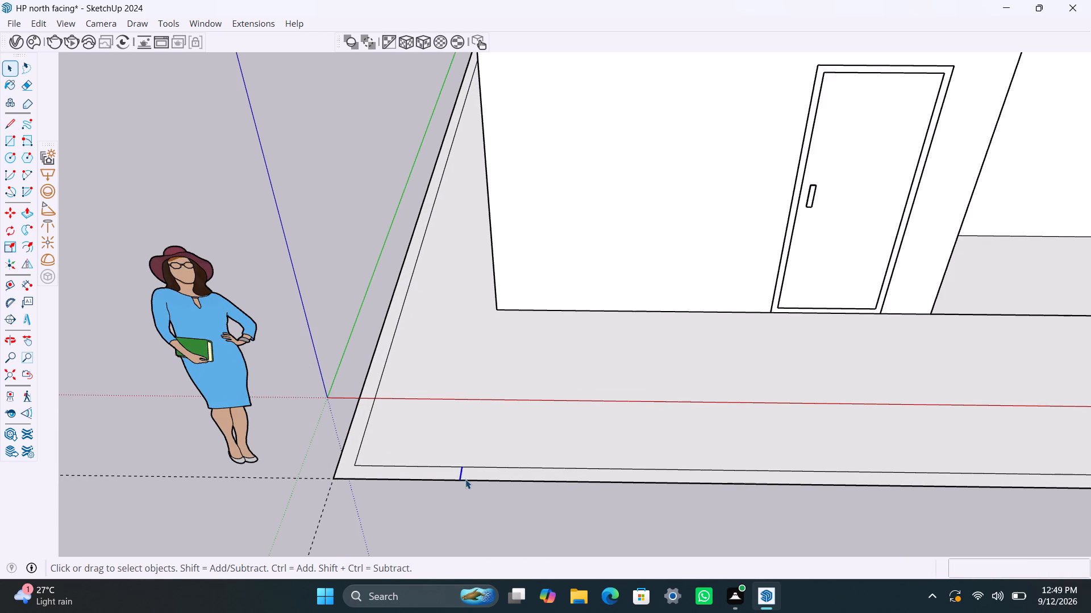
pyautogui.press('m')
pyautogui.click(461, 464)
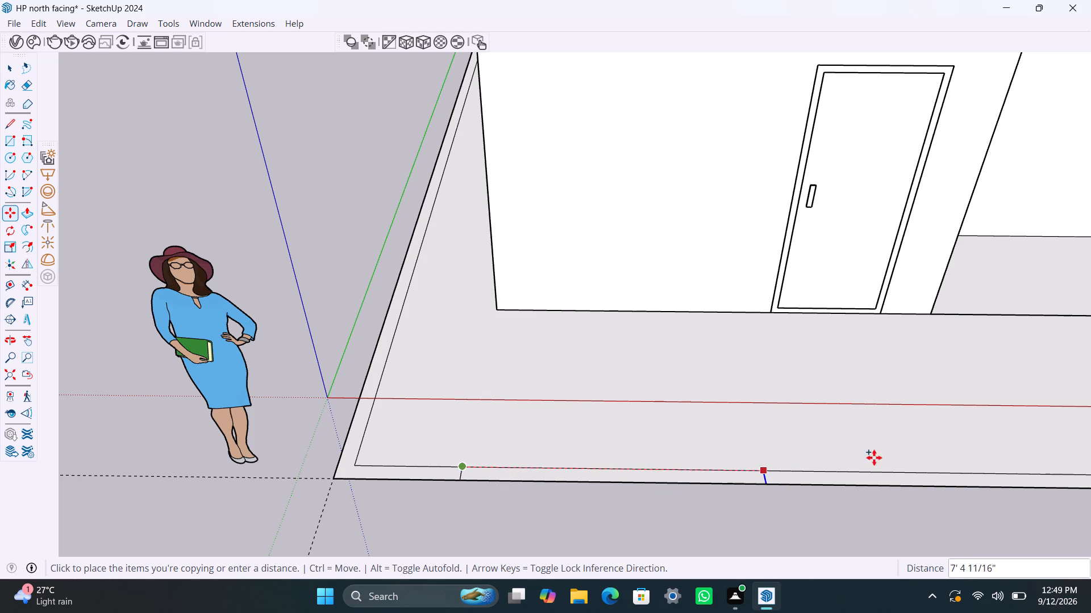
pyautogui.scroll(-2, 1046, 477)
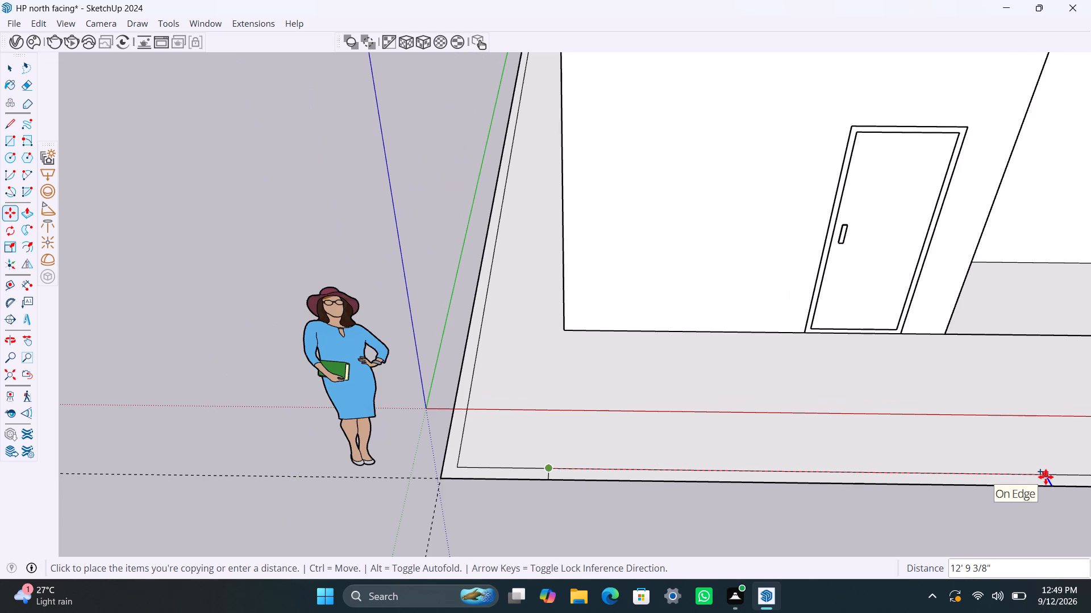
pyautogui.keyDown('shift'); pyautogui.moveTo(1046, 477); pyautogui.dragTo(799, 517, button='middle'); pyautogui.keyUp('shift')
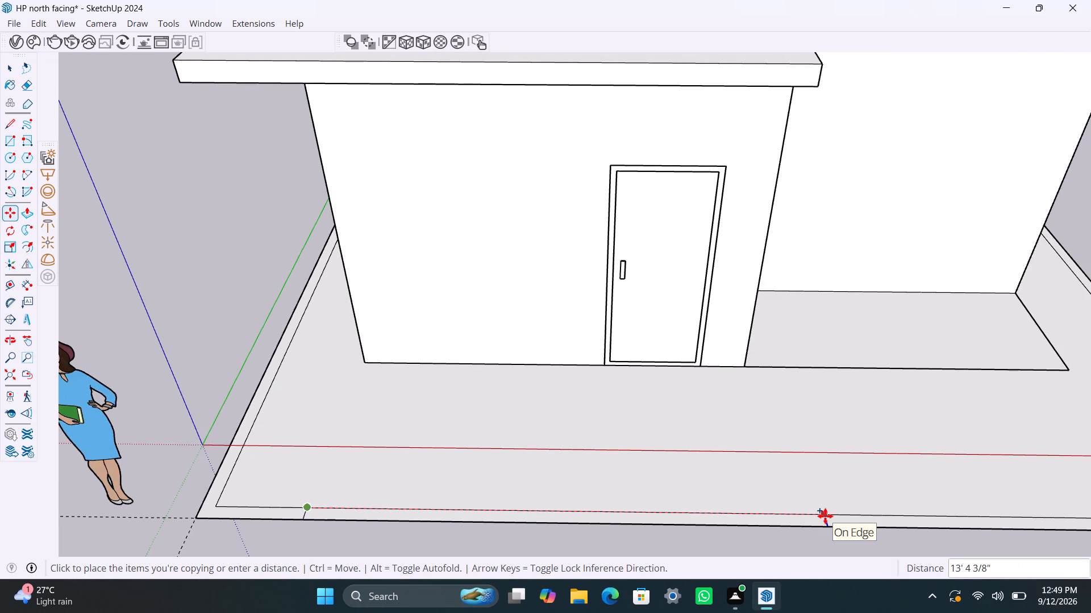
pyautogui.click(825, 515)
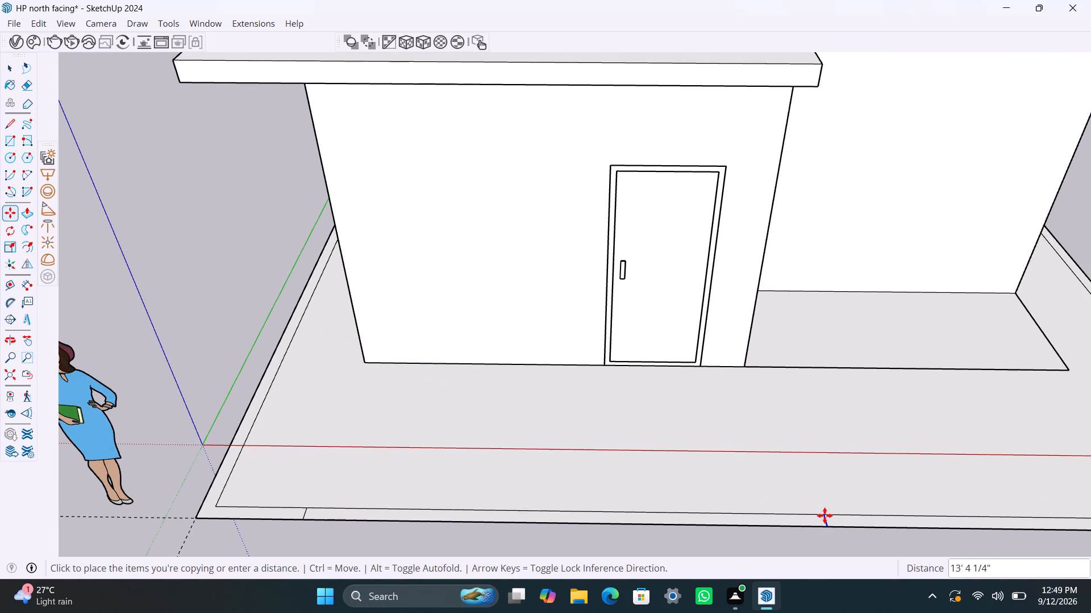
pyautogui.press('space')
# Delete the inner border edge between the two cross lines to open the gate gap.
pyautogui.click(696, 512)
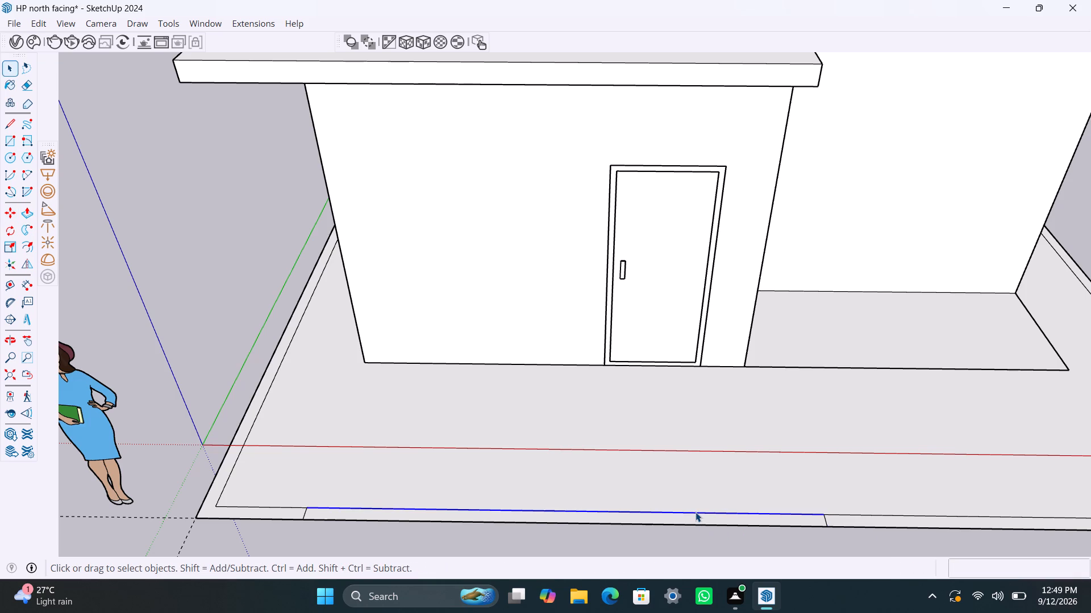
pyautogui.press('Delete')
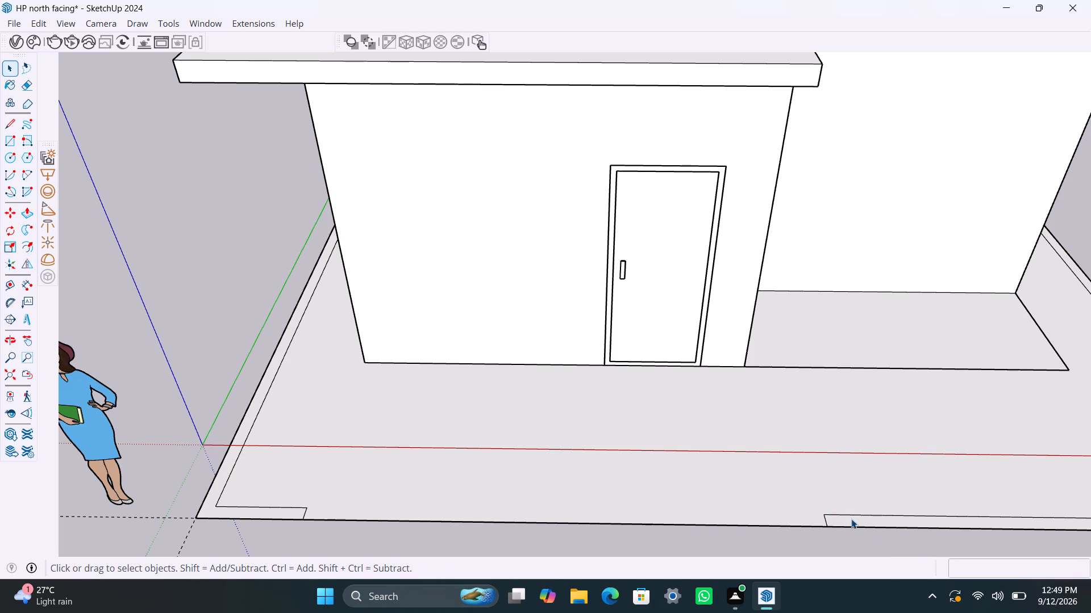
# Push/Pull the border strip up 7' to form the compound wall, and save the model.
pyautogui.click(852, 519)
pyautogui.press('p')
pyautogui.click(852, 519)
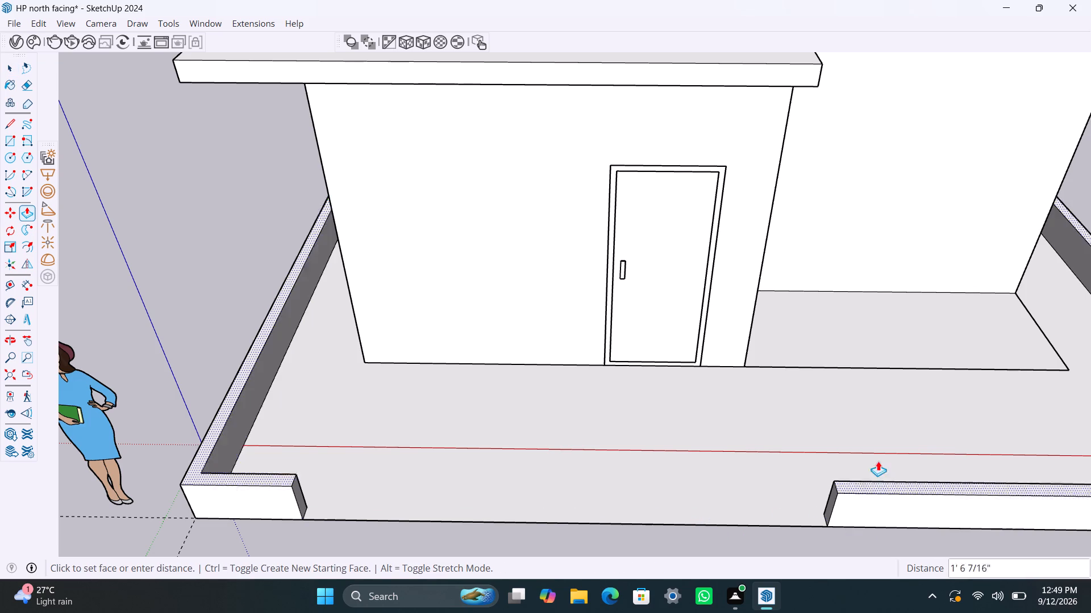
pyautogui.write("7'")
pyautogui.press('Return')
pyautogui.press('space')
pyautogui.hotkey('ctrl', 's')
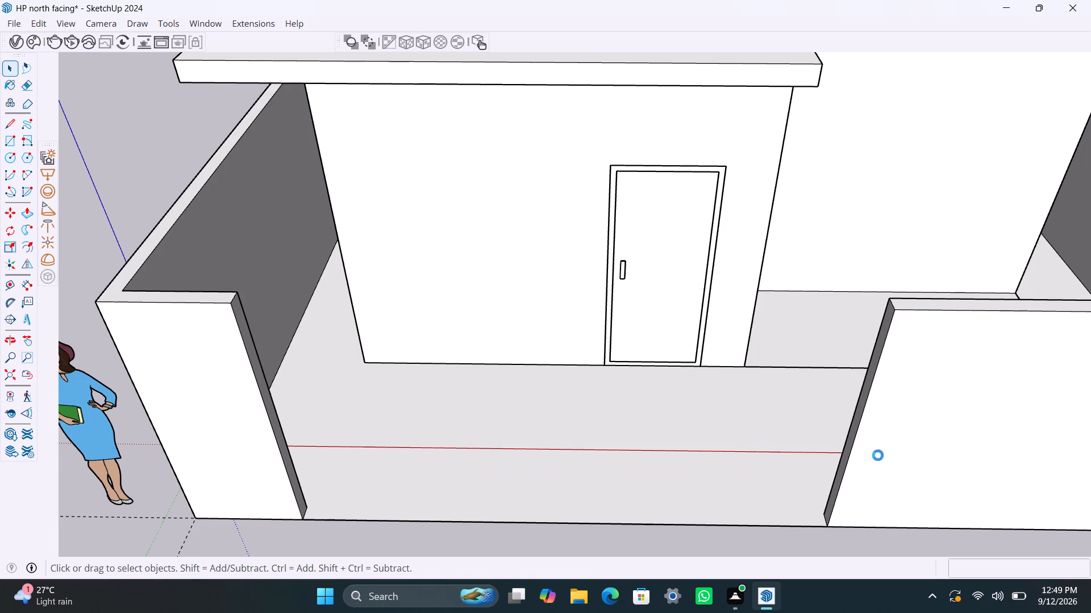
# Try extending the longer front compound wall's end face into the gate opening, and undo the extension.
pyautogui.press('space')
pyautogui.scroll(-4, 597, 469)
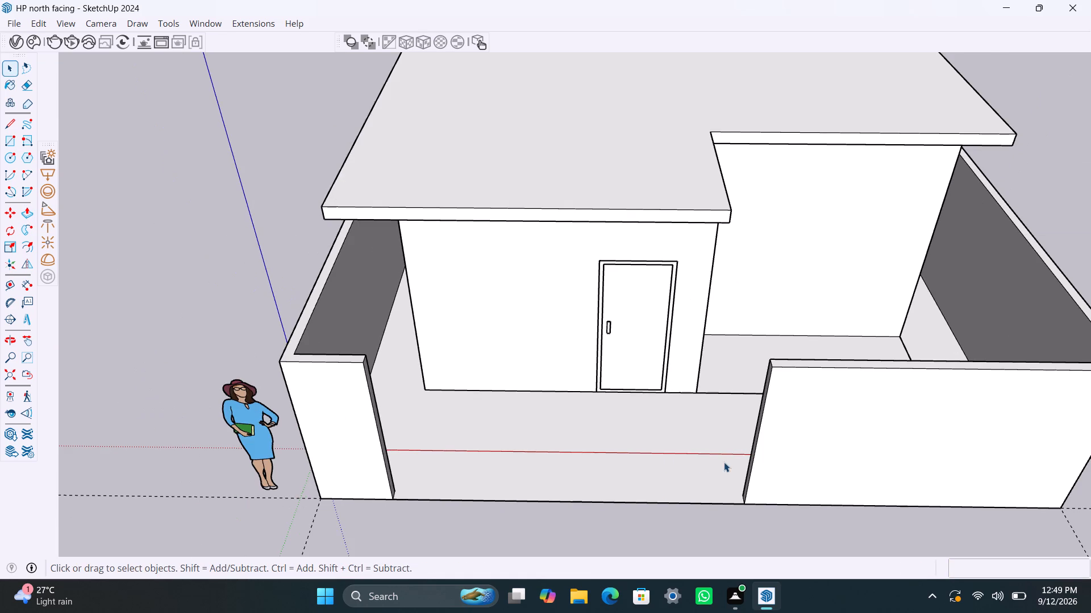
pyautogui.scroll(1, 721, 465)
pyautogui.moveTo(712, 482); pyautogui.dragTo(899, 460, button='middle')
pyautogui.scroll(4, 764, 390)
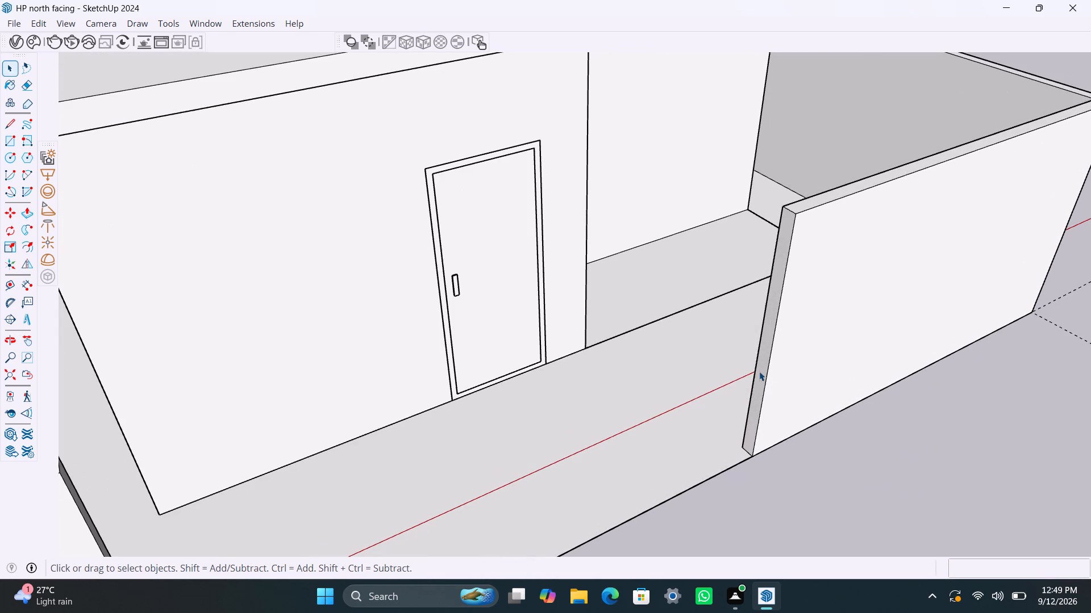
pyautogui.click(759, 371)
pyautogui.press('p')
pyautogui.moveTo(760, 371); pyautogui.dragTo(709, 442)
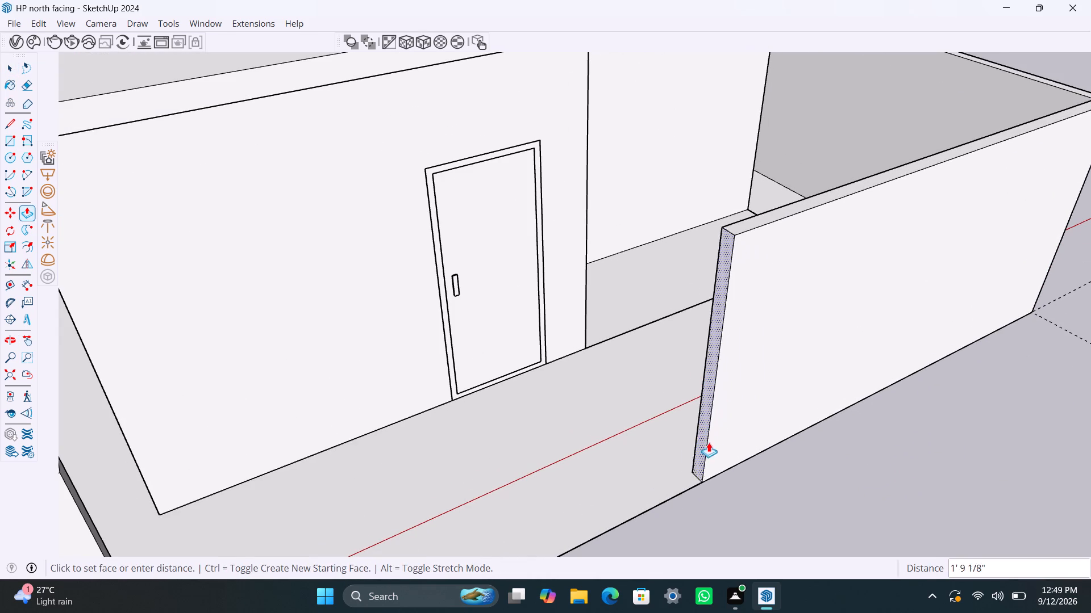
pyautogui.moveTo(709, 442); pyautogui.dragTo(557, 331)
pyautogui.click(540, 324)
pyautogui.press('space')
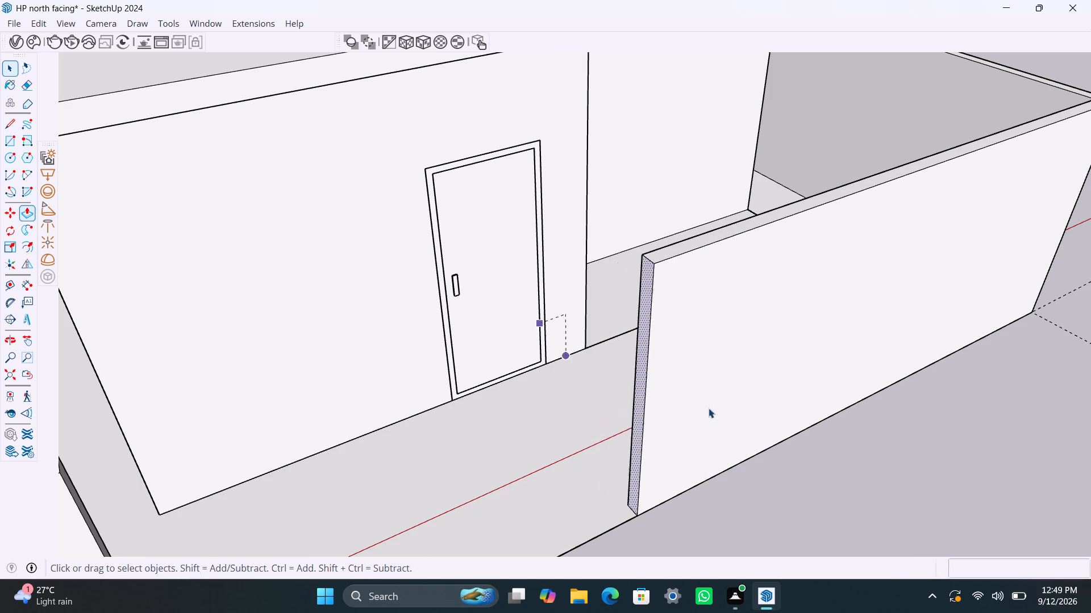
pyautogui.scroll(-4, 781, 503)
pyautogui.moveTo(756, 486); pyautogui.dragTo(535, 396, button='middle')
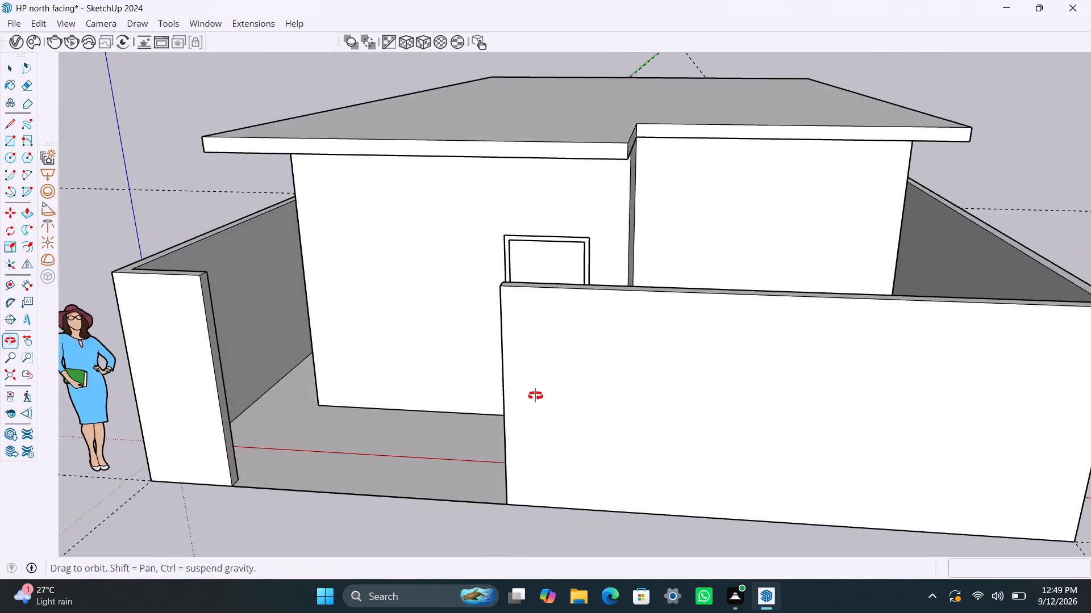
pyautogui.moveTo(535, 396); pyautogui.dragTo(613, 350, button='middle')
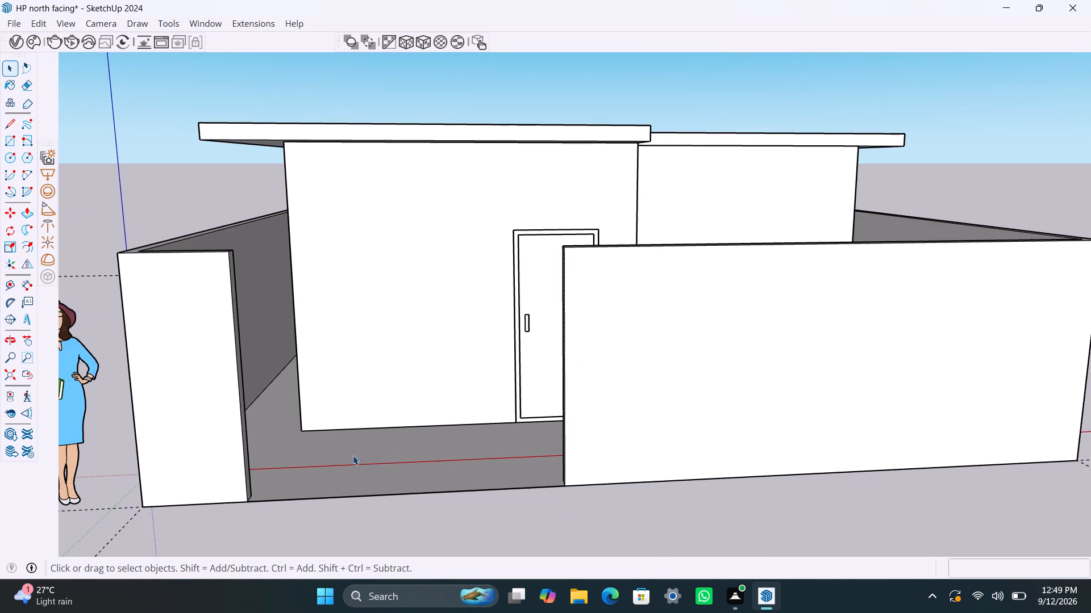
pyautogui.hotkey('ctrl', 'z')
# Extend the shorter front compound wall's end face about 3.5' into the gate opening.
pyautogui.moveTo(338, 400); pyautogui.dragTo(259, 450, button='middle')
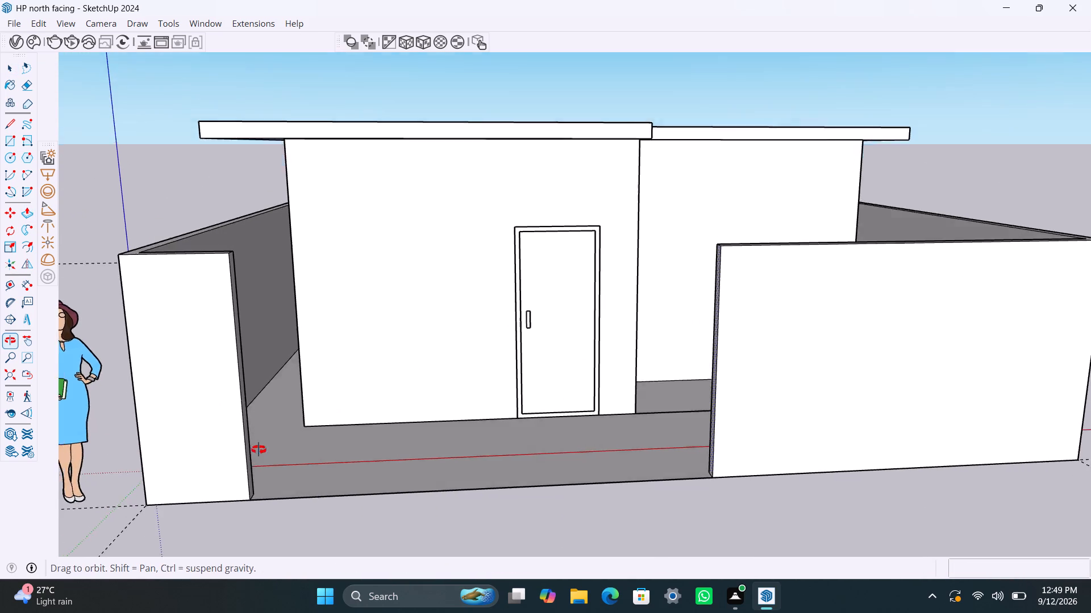
pyautogui.moveTo(259, 450); pyautogui.dragTo(199, 464, button='middle')
pyautogui.scroll(4, 293, 406)
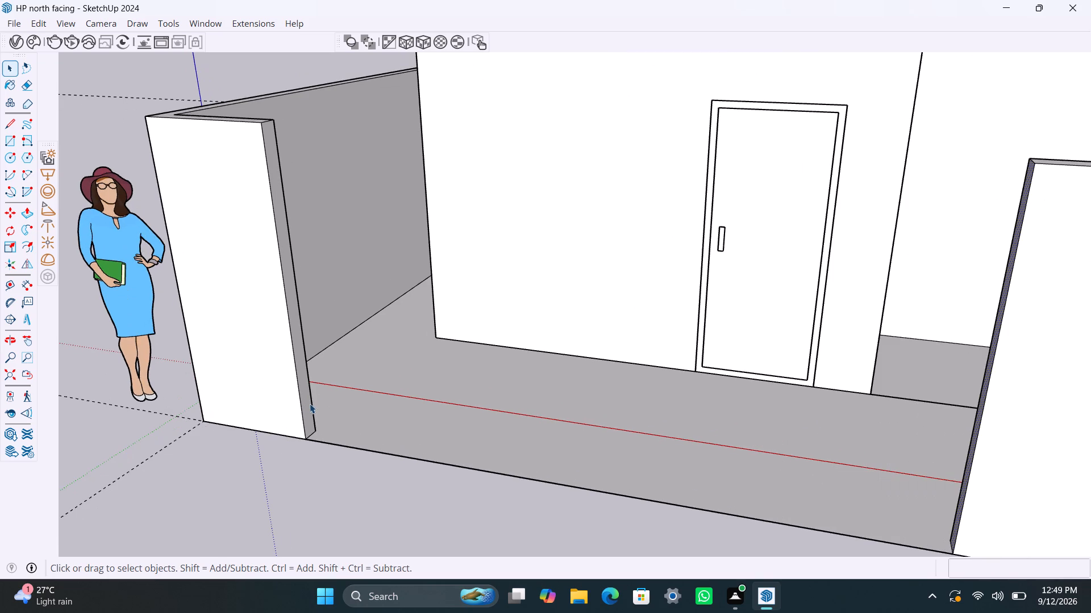
pyautogui.click(310, 404)
pyautogui.click(310, 410)
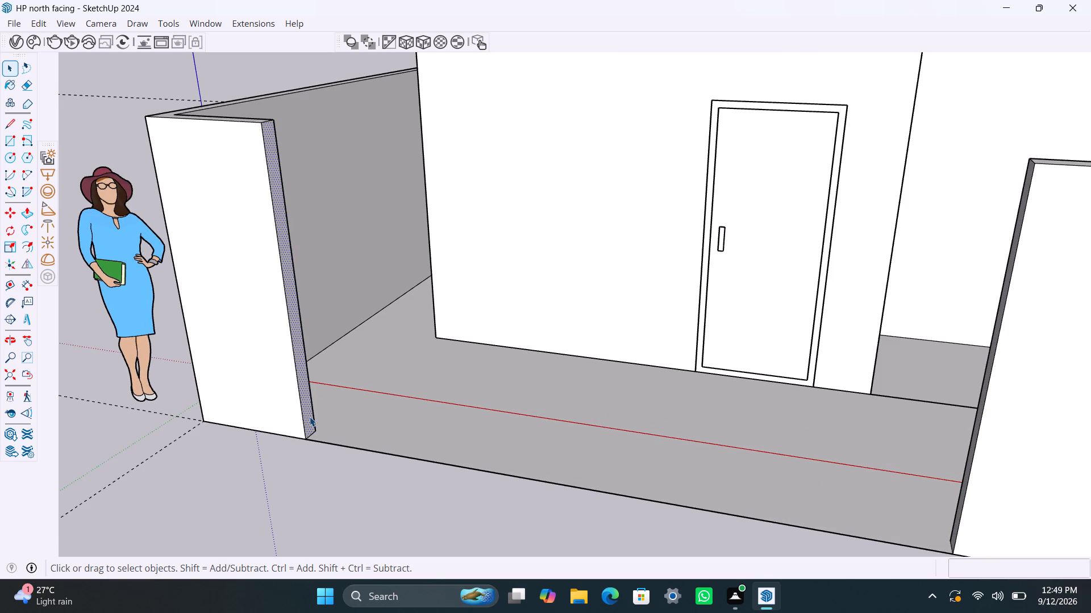
pyautogui.press('p')
pyautogui.moveTo(310, 417); pyautogui.dragTo(447, 450)
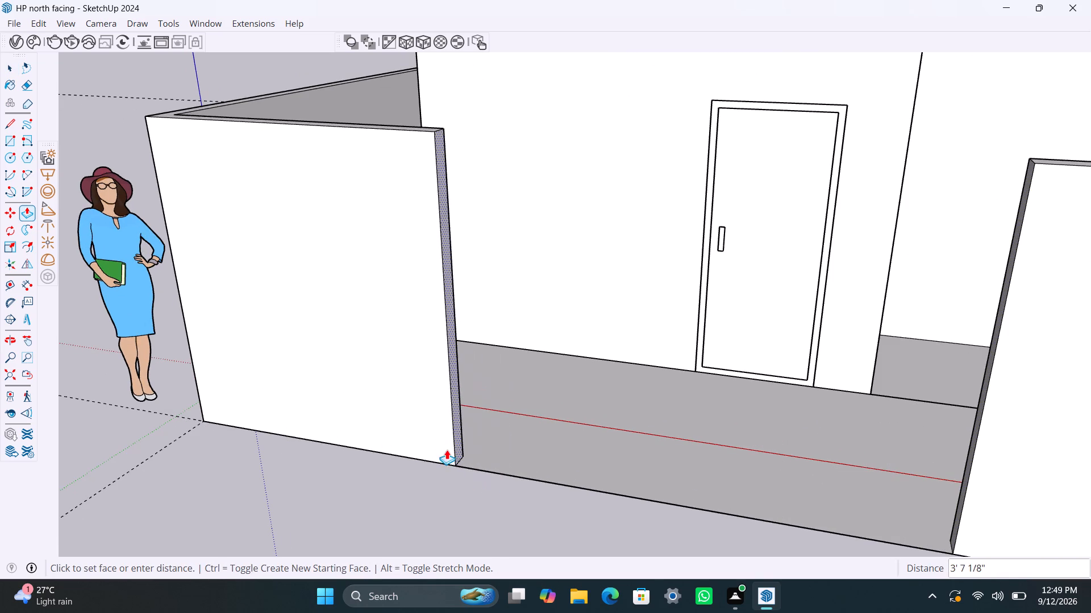
pyautogui.moveTo(447, 450); pyautogui.dragTo(436, 446)
pyautogui.press('space')
# Open the roof slab for editing and offset its top face outline 4.5" inward to form a perimeter strip.
pyautogui.scroll(-9, 493, 379)
pyautogui.moveTo(655, 353); pyautogui.dragTo(661, 354, button='middle')
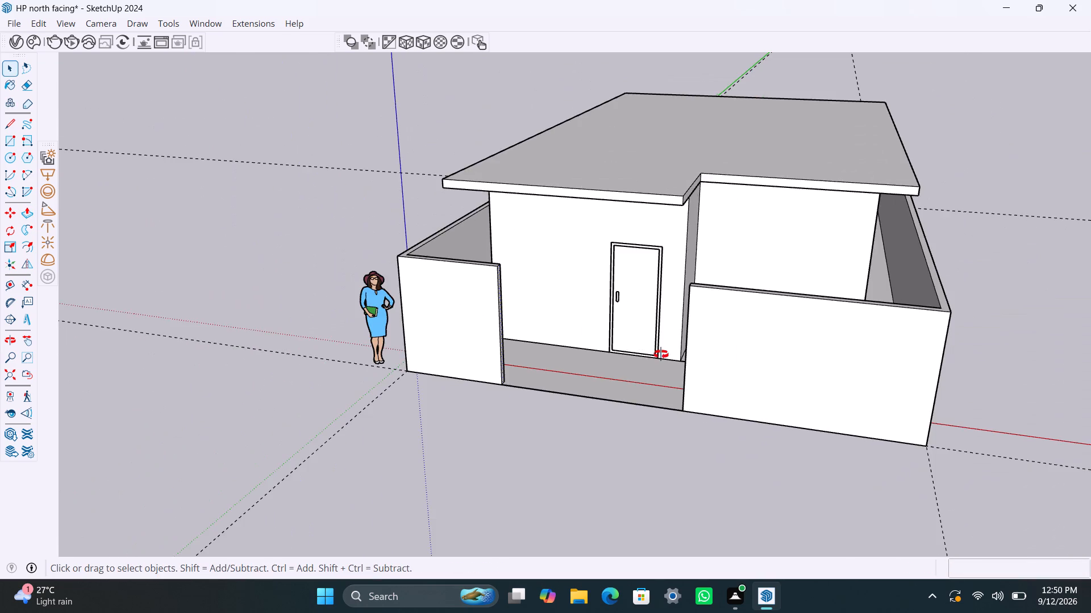
pyautogui.moveTo(661, 354); pyautogui.dragTo(722, 324, button='middle')
pyautogui.scroll(-4, 680, 303)
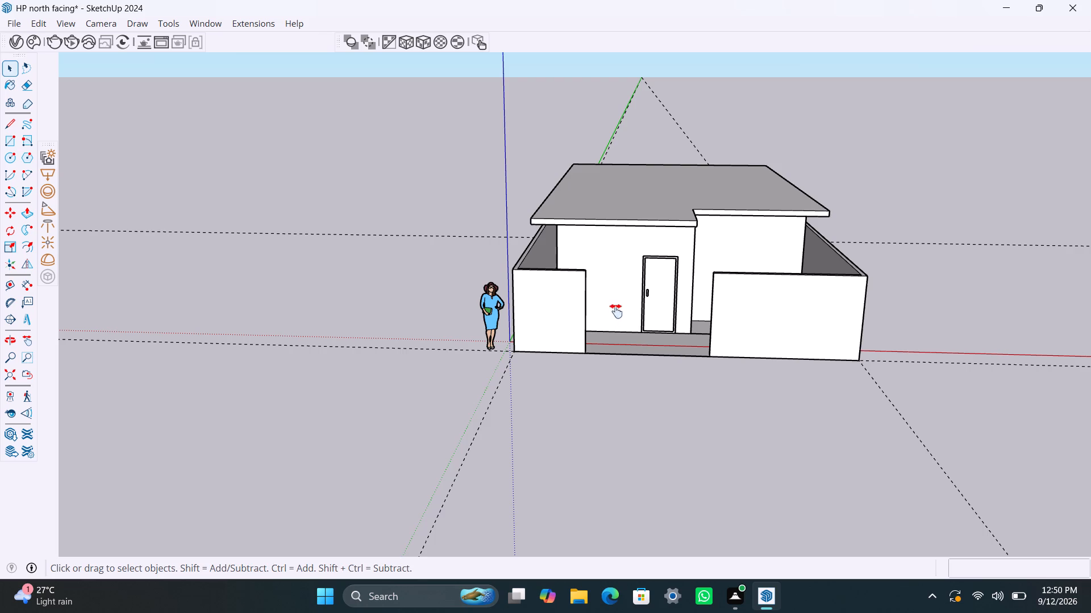
pyautogui.keyDown('shift'); pyautogui.moveTo(616, 311); pyautogui.dragTo(599, 460, button='middle'); pyautogui.keyUp('shift')
pyautogui.press('space')
pyautogui.moveTo(937, 339); pyautogui.dragTo(930, 337)
pyautogui.doubleClick(622, 311)
pyautogui.click(617, 330)
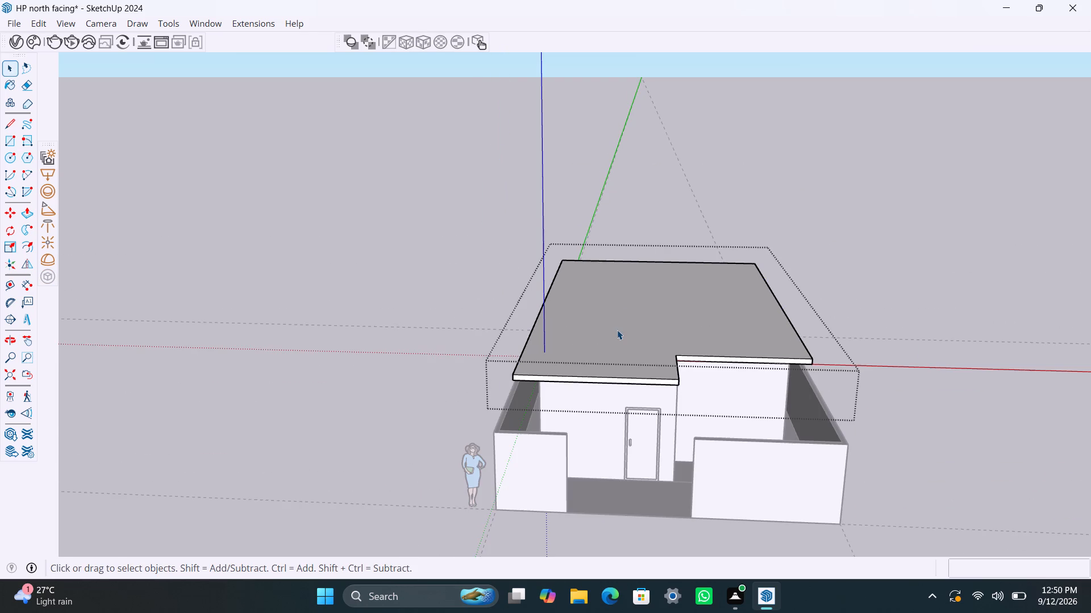
pyautogui.scroll(1, 597, 345)
pyautogui.moveTo(560, 326); pyautogui.dragTo(560, 404, button='middle')
pyautogui.scroll(1, 555, 372)
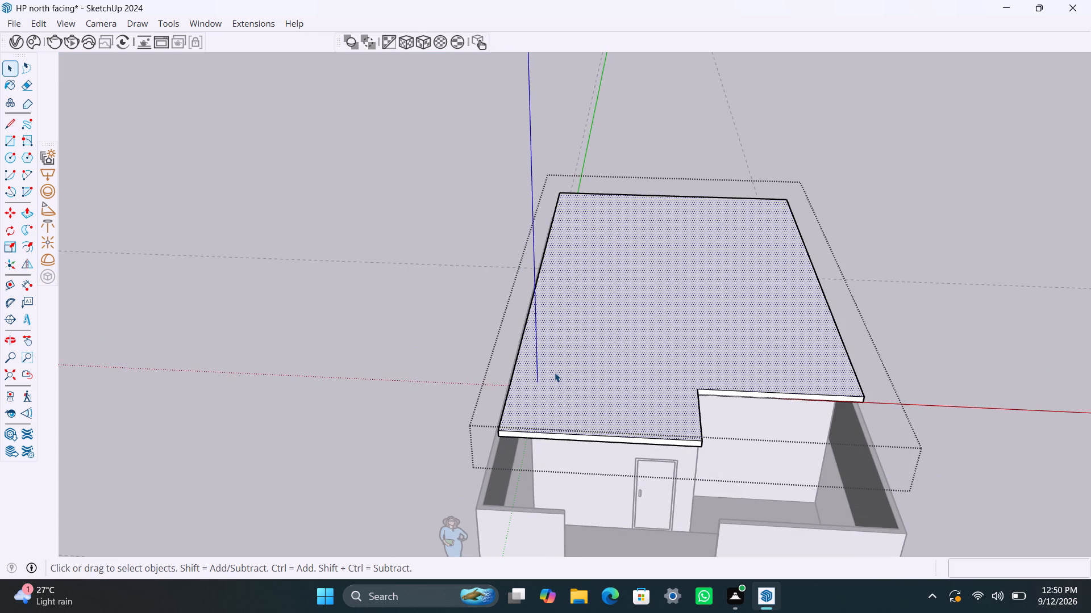
pyautogui.press('f')
pyautogui.click(555, 361)
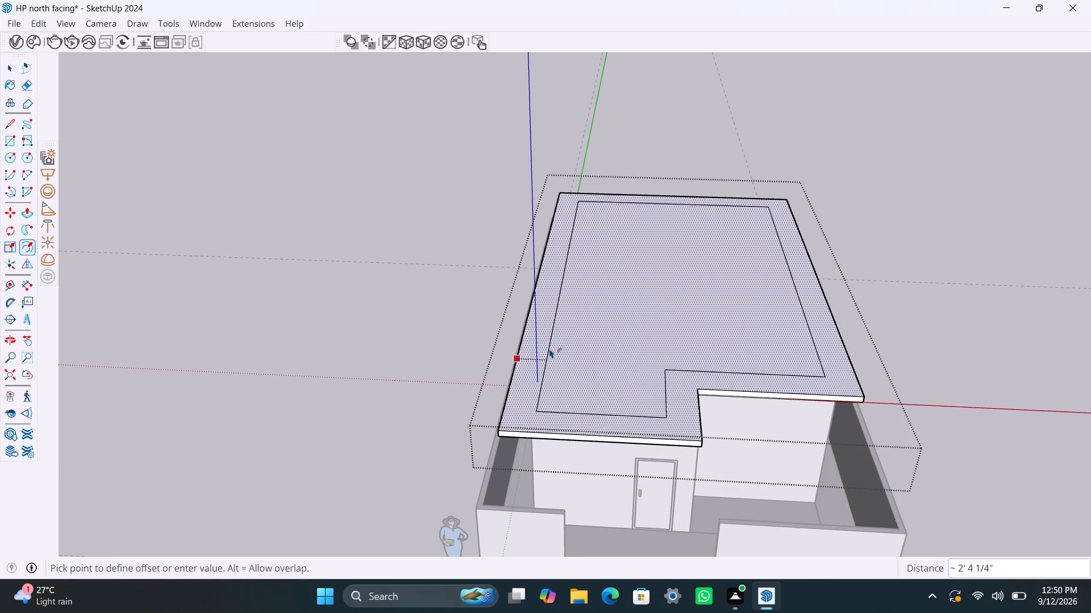
pyautogui.write('4.5"')
pyautogui.press('Return')
pyautogui.press('space')
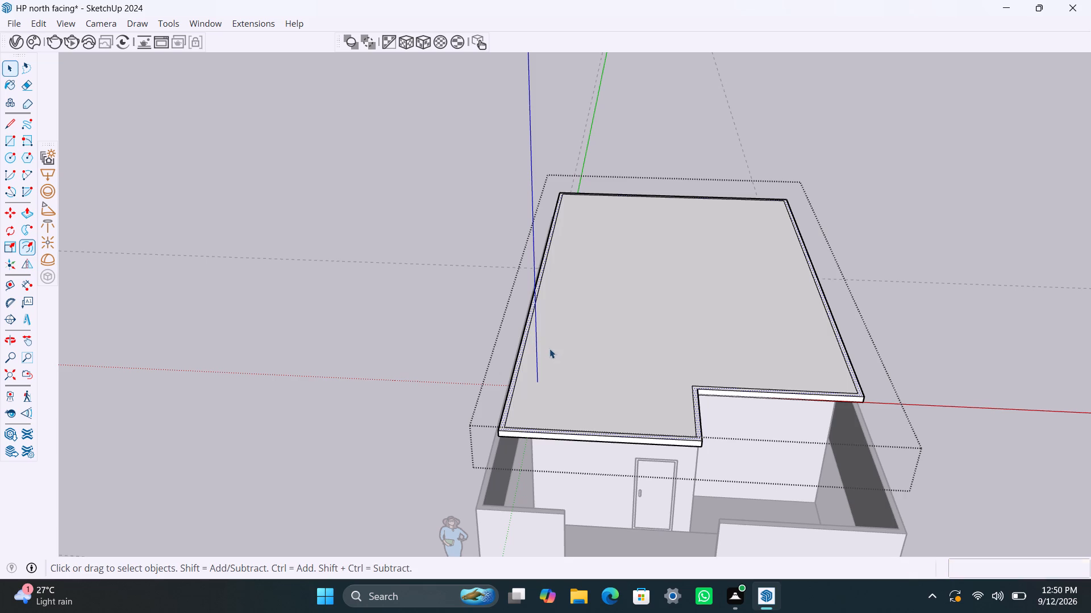
# Make a group from the 4.5" perimeter strip face and its edges on top of the roof slab.
pyautogui.scroll(5, 514, 400)
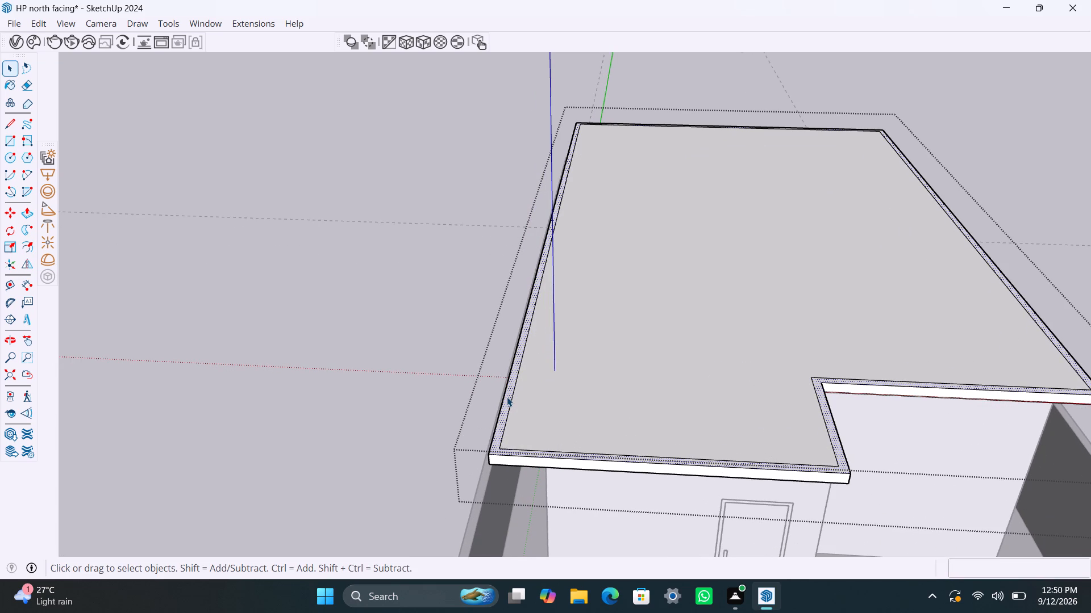
pyautogui.scroll(1, 507, 397)
pyautogui.click(508, 404)
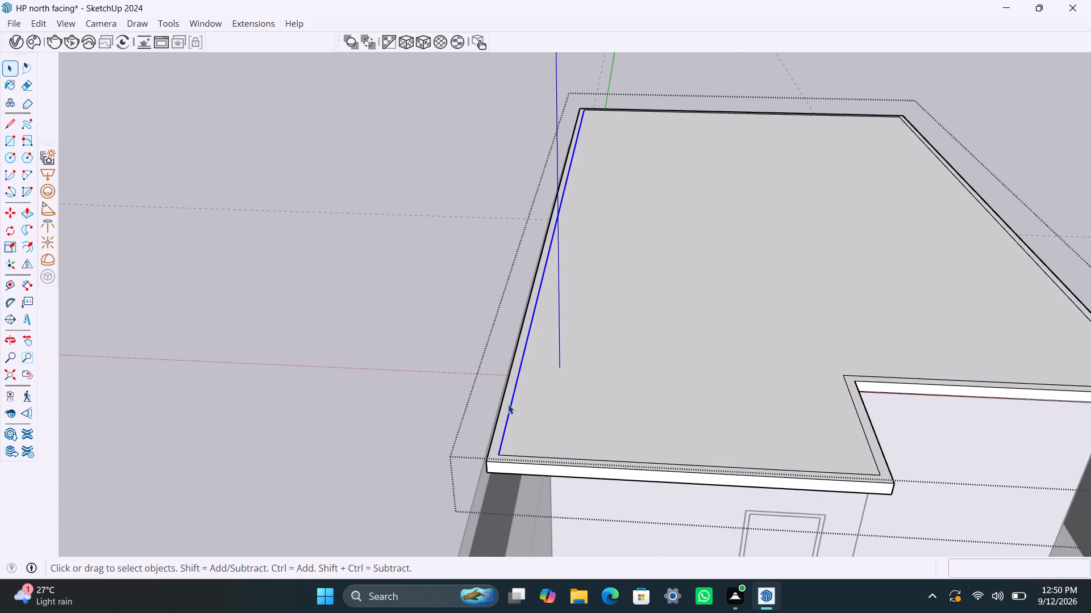
pyautogui.click(507, 409)
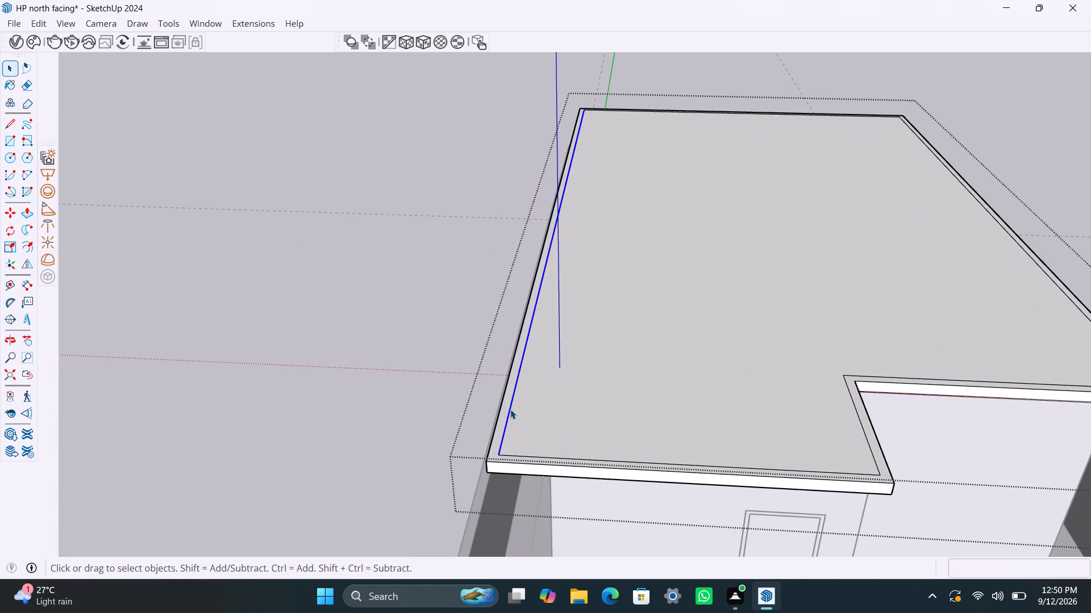
pyautogui.doubleClick(503, 411)
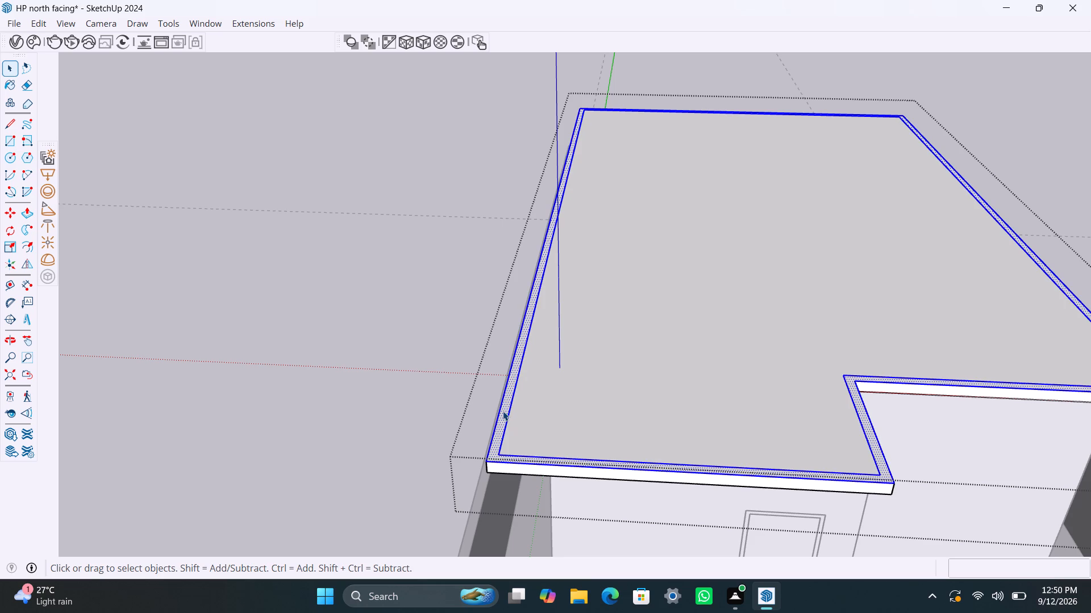
pyautogui.rightClick(503, 411)
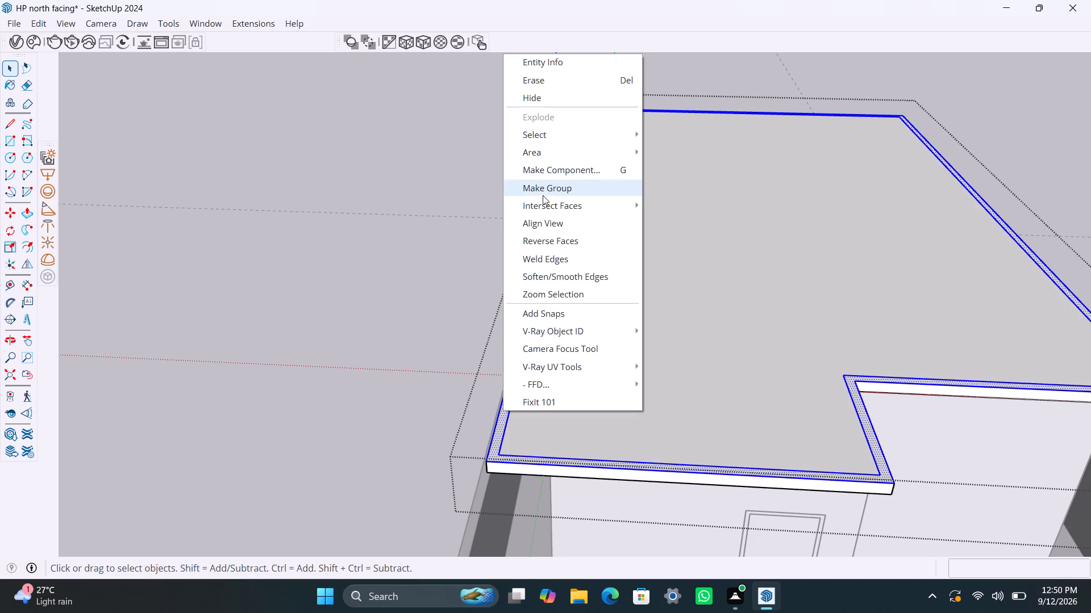
pyautogui.click(547, 188)
pyautogui.scroll(3, 531, 363)
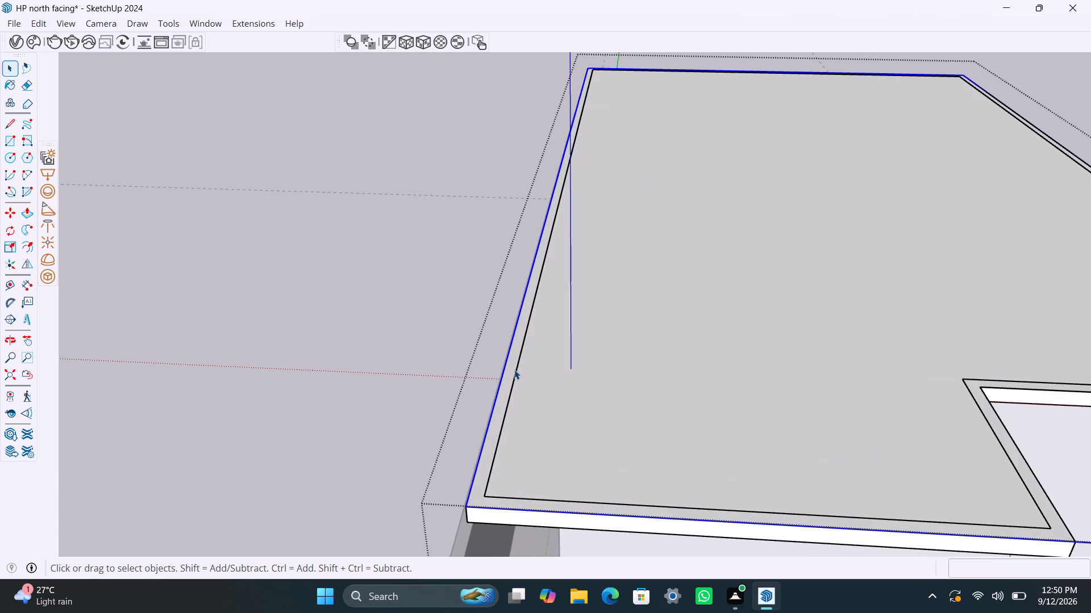
# Open the perimeter strip group on the roof slab, raise its face 3' into a parapet, and exit to the whole model.
pyautogui.tripleClick(512, 367)
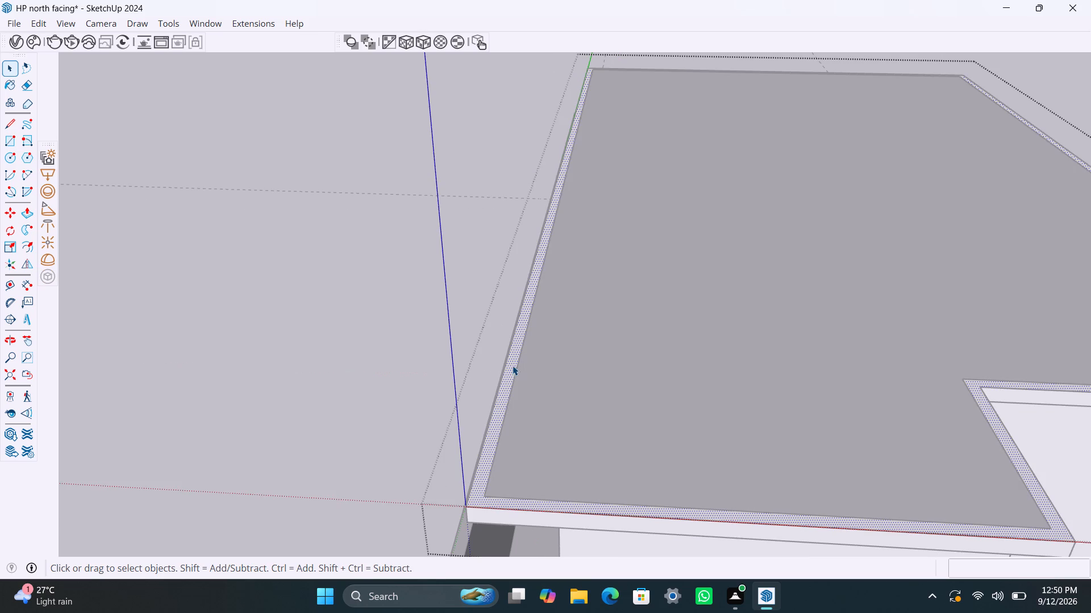
pyautogui.press('p')
pyautogui.click(513, 366)
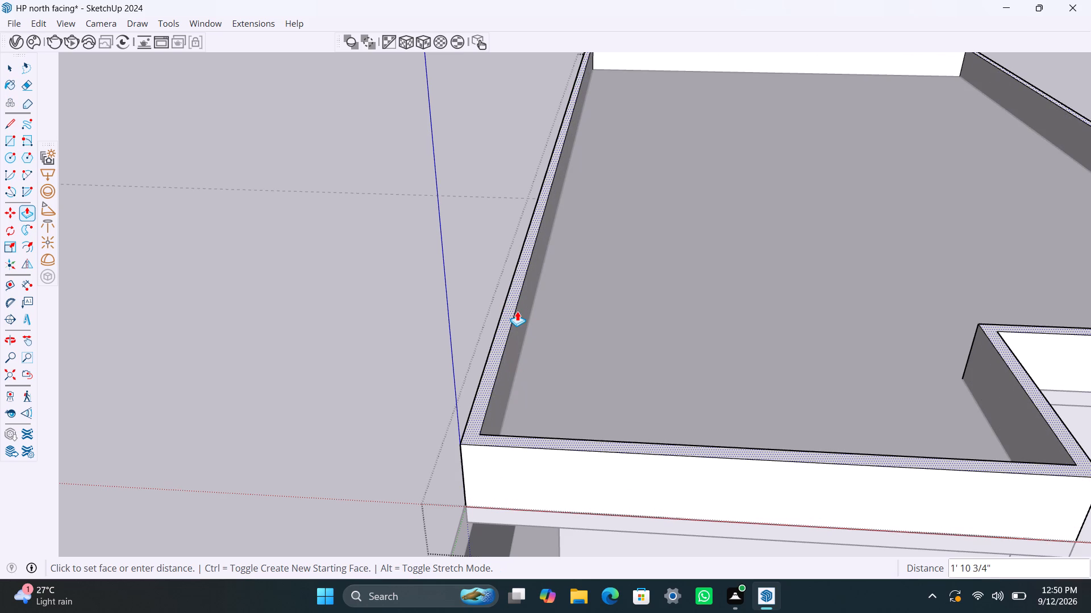
pyautogui.write("3'")
pyautogui.press('Return')
pyautogui.press('space')
pyautogui.click(301, 343)
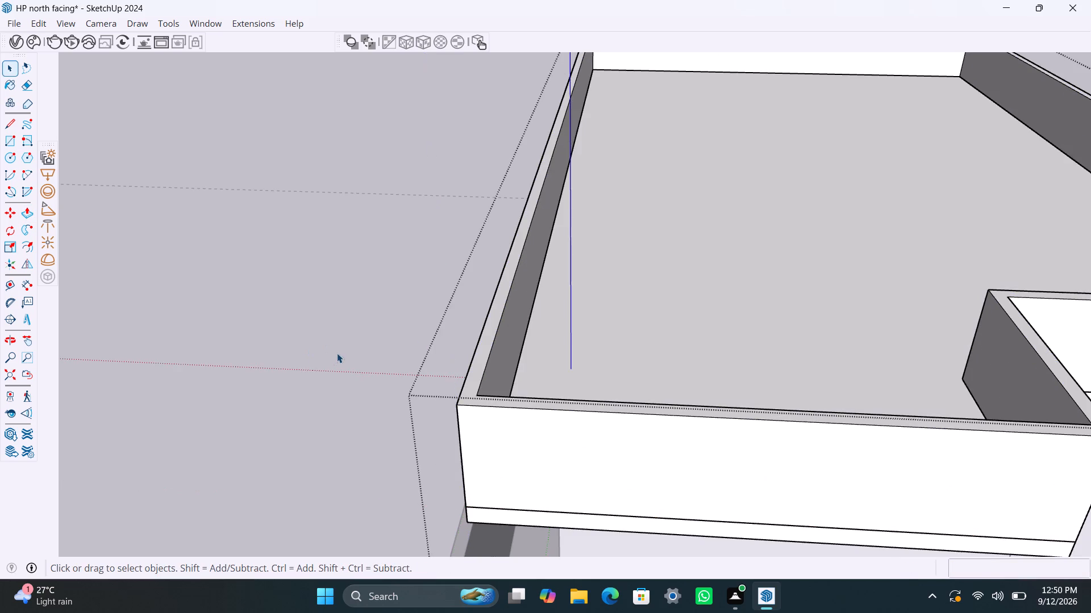
pyautogui.scroll(1, 337, 353)
pyautogui.scroll(-11, 337, 353)
pyautogui.click(942, 230)
pyautogui.moveTo(947, 225); pyautogui.dragTo(953, 219)
pyautogui.doubleClick(953, 219)
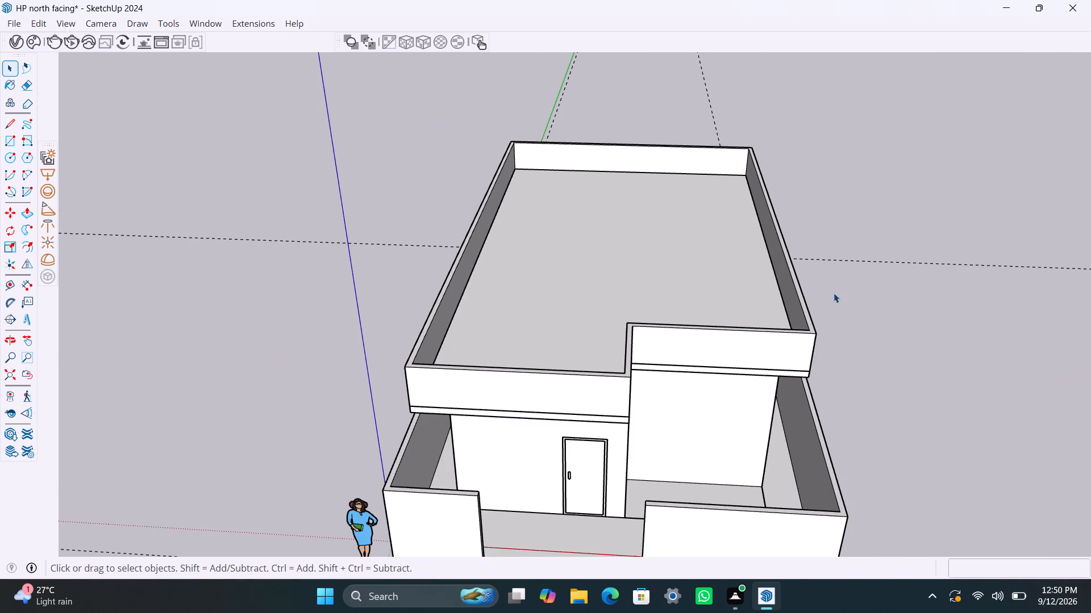
# Save the house model with the finished roof parapet.
pyautogui.scroll(-5, 561, 408)
pyautogui.moveTo(597, 417); pyautogui.dragTo(613, 282, button='middle')
pyautogui.scroll(-3, 529, 392)
pyautogui.keyDown('shift'); pyautogui.moveTo(481, 373); pyautogui.dragTo(461, 325, button='middle'); pyautogui.keyUp('shift')
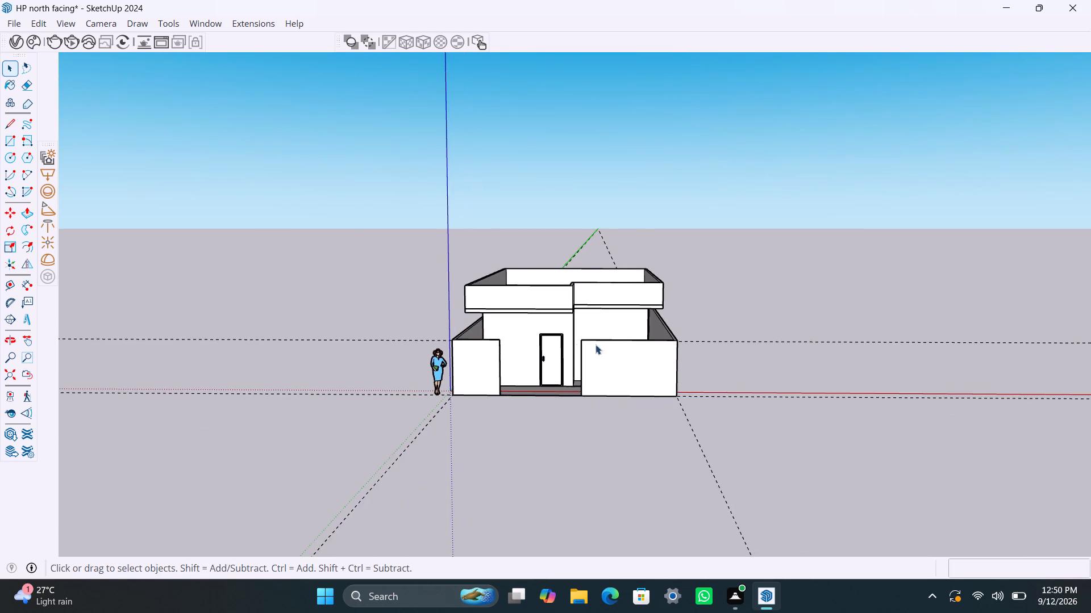
pyautogui.scroll(3, 639, 341)
pyautogui.moveTo(697, 338); pyautogui.dragTo(364, 385, button='middle')
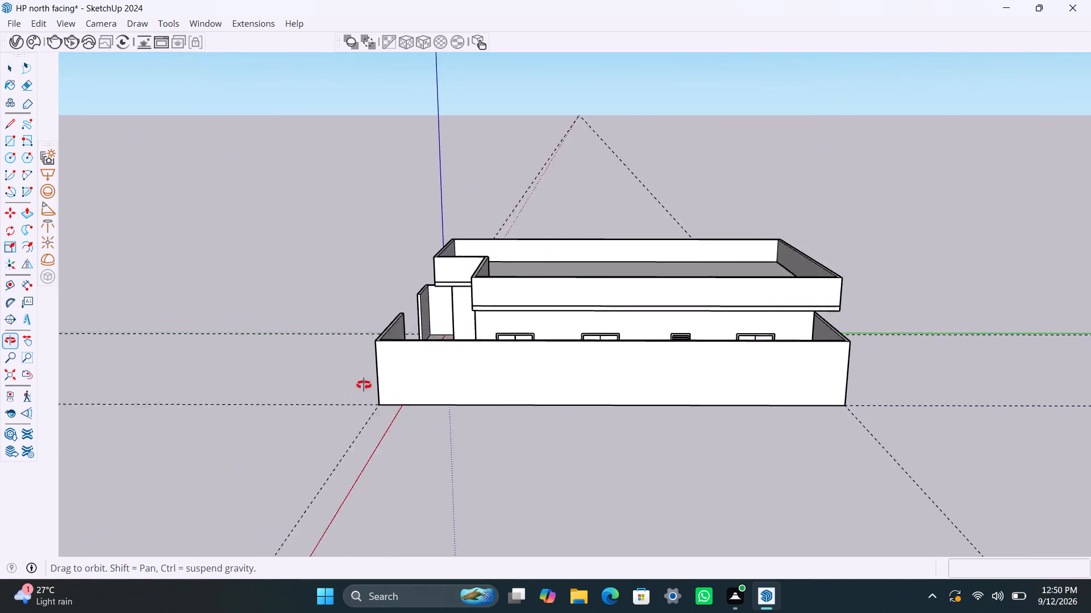
pyautogui.moveTo(364, 385); pyautogui.dragTo(749, 362, button='middle')
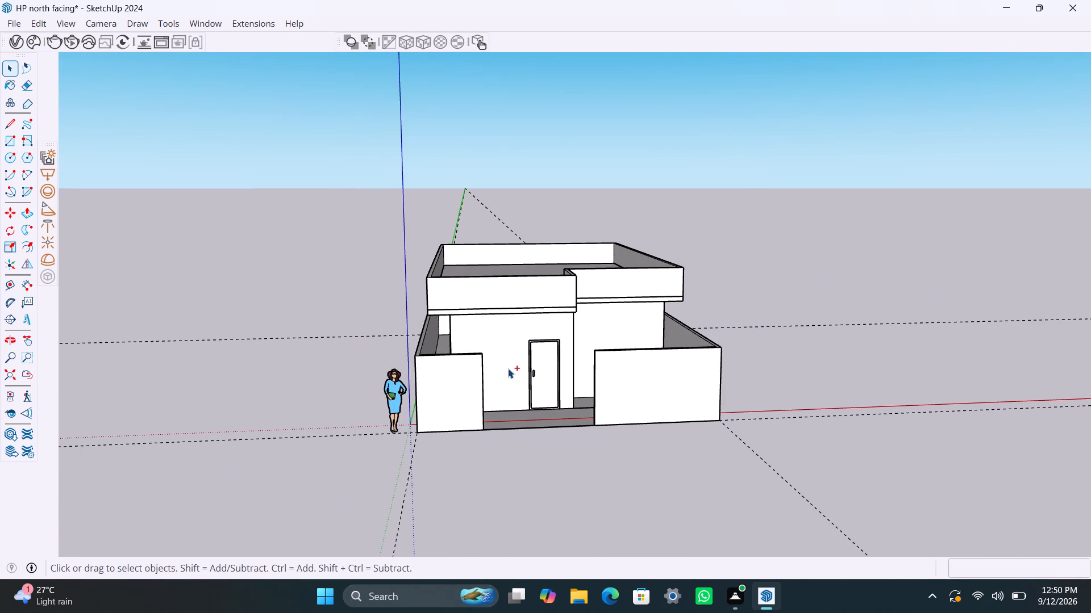
pyautogui.hotkey('ctrl', 's')
# Examine the front elevation, roof slab and parapet from low and high viewpoints.
pyautogui.scroll(-2, 504, 293)
pyautogui.moveTo(504, 352); pyautogui.dragTo(493, 335, button='middle')
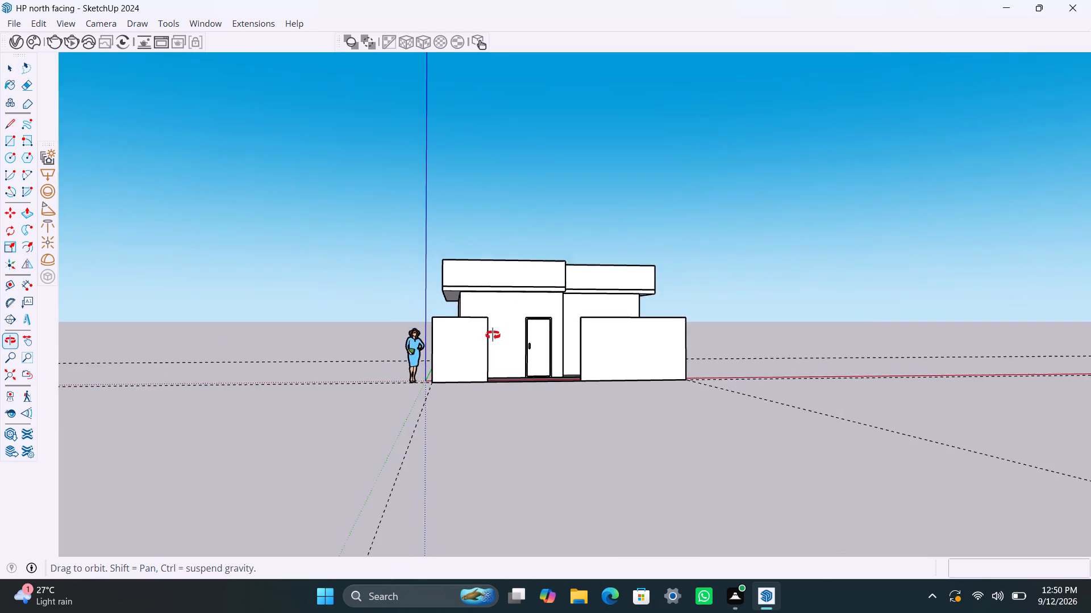
pyautogui.moveTo(493, 335); pyautogui.dragTo(470, 387, button='middle')
pyautogui.scroll(3, 549, 275)
pyautogui.keyDown('shift'); pyautogui.moveTo(538, 259); pyautogui.dragTo(532, 358, button='middle'); pyautogui.keyUp('shift')
pyautogui.scroll(1, 511, 339)
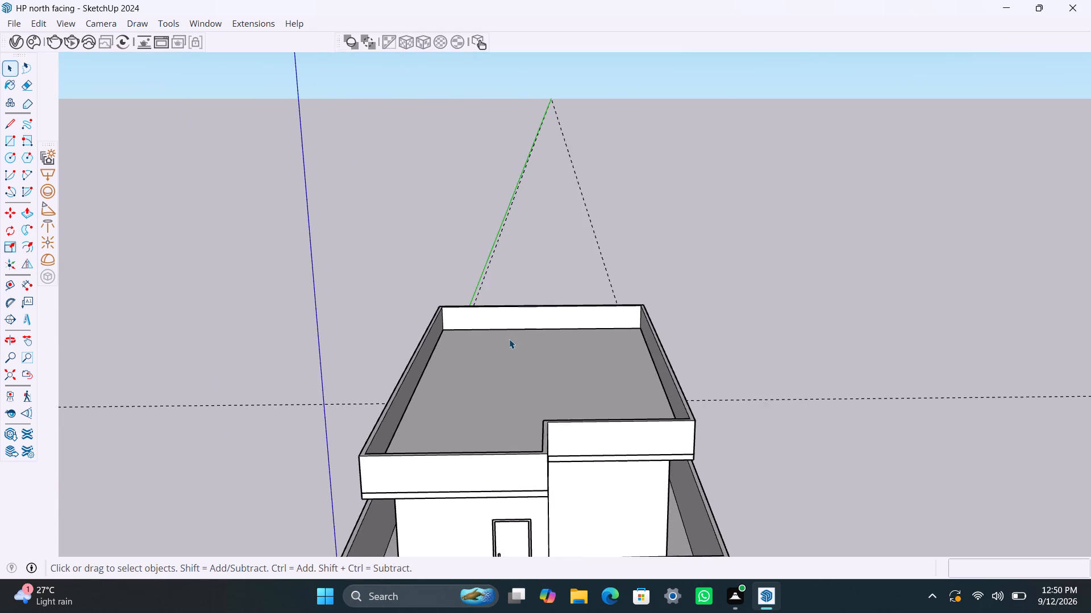
pyautogui.scroll(1, 509, 339)
pyautogui.moveTo(493, 395); pyautogui.dragTo(487, 348, button='middle')
pyautogui.scroll(-2, 502, 359)
pyautogui.keyDown('shift'); pyautogui.moveTo(530, 402); pyautogui.dragTo(530, 375, button='middle'); pyautogui.keyUp('shift')
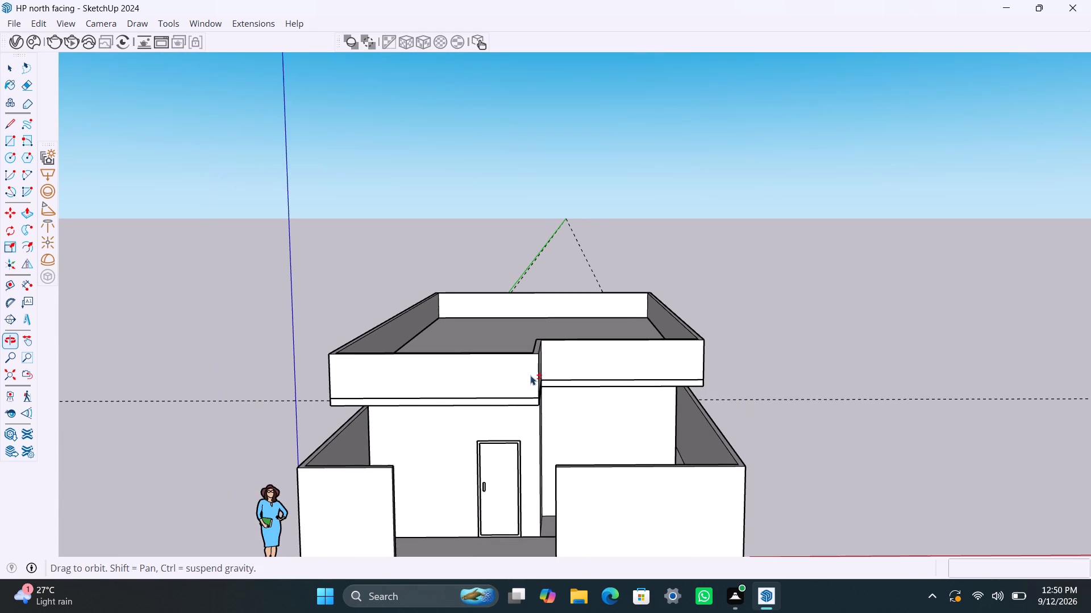
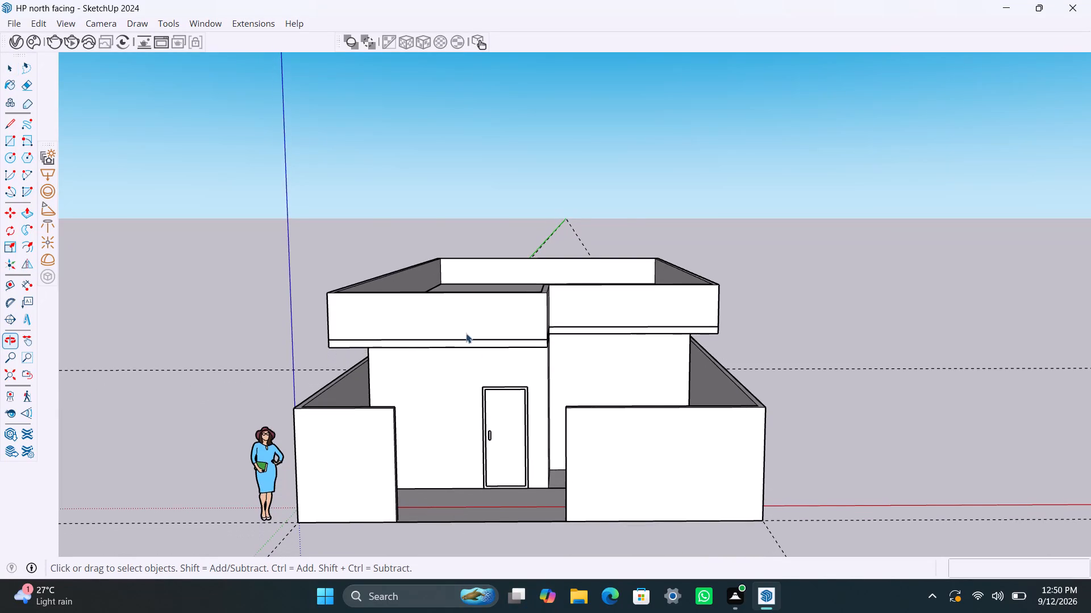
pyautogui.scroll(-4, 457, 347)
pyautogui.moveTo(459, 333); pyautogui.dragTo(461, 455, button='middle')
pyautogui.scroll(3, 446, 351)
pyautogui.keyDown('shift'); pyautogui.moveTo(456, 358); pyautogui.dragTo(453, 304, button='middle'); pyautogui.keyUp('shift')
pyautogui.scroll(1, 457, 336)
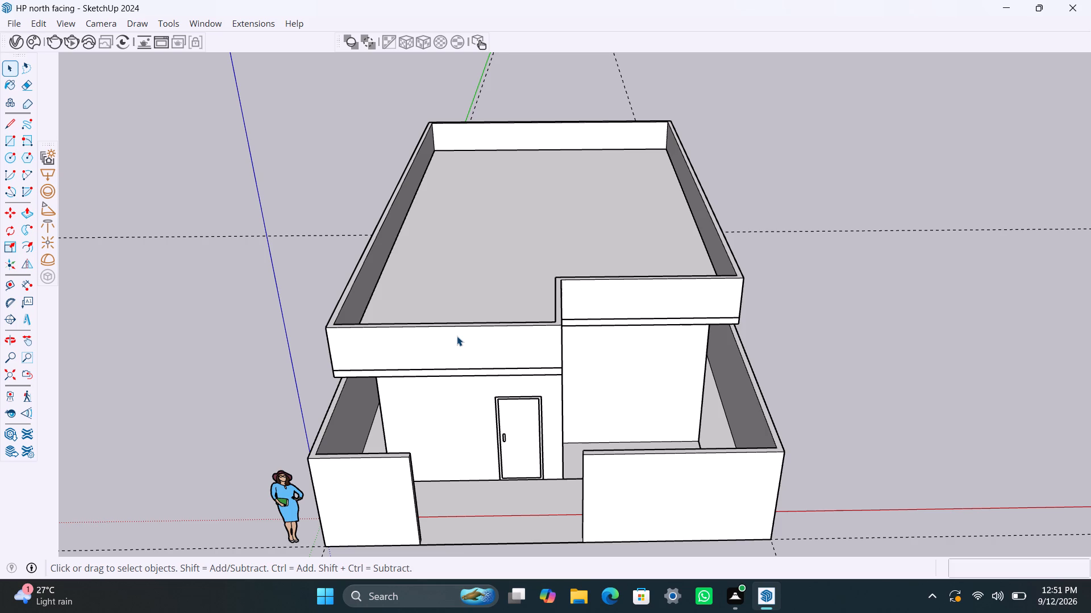
# Open the Chaos Cosmos browser and look through the downloaded assets.
pyautogui.click(30, 37)
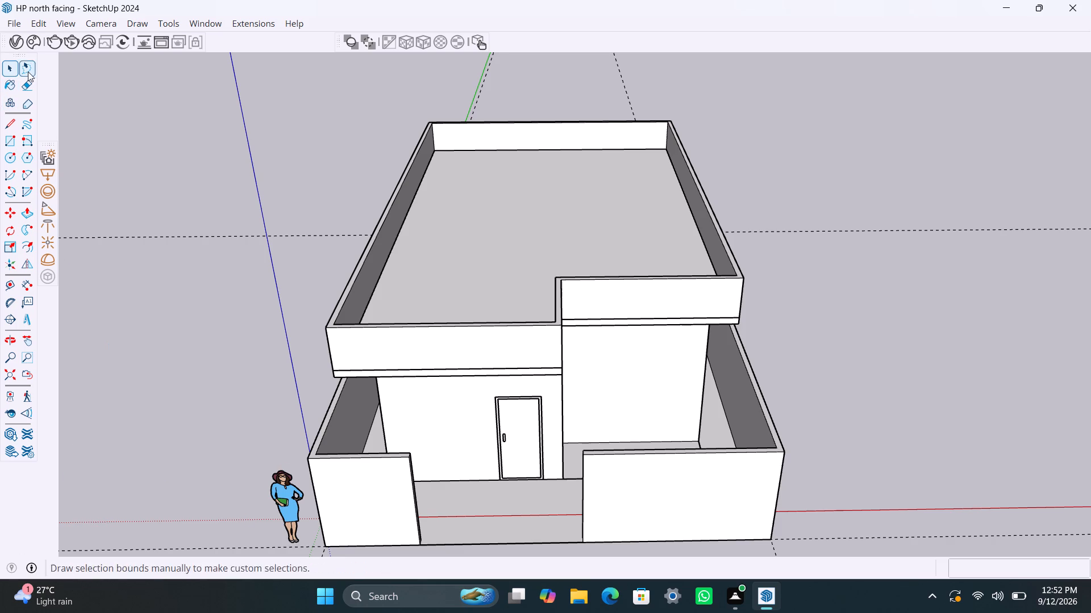
pyautogui.click(36, 39)
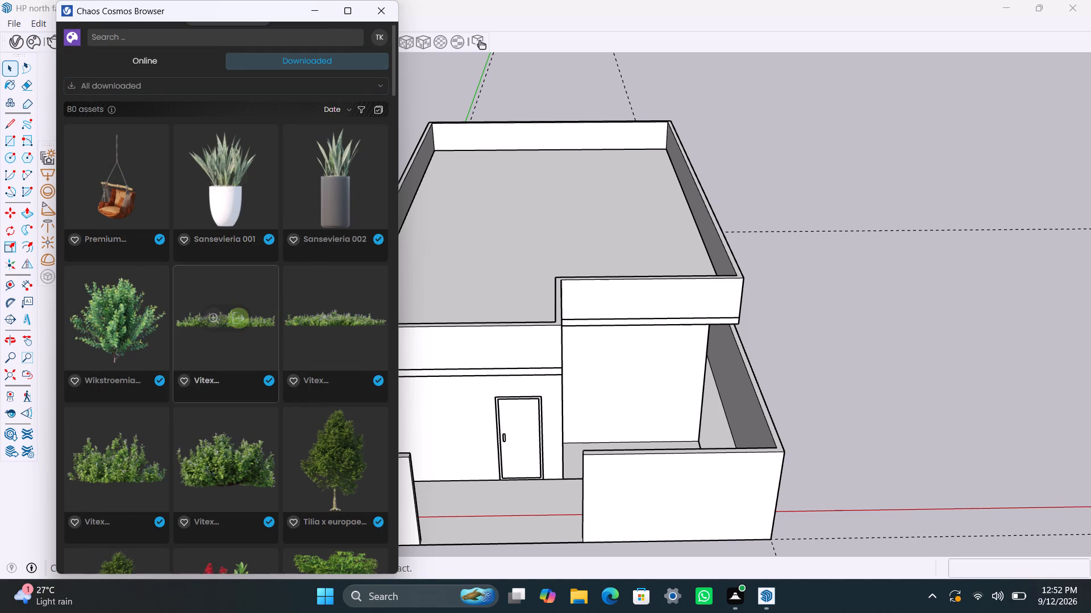
pyautogui.scroll(-5, 216, 301)
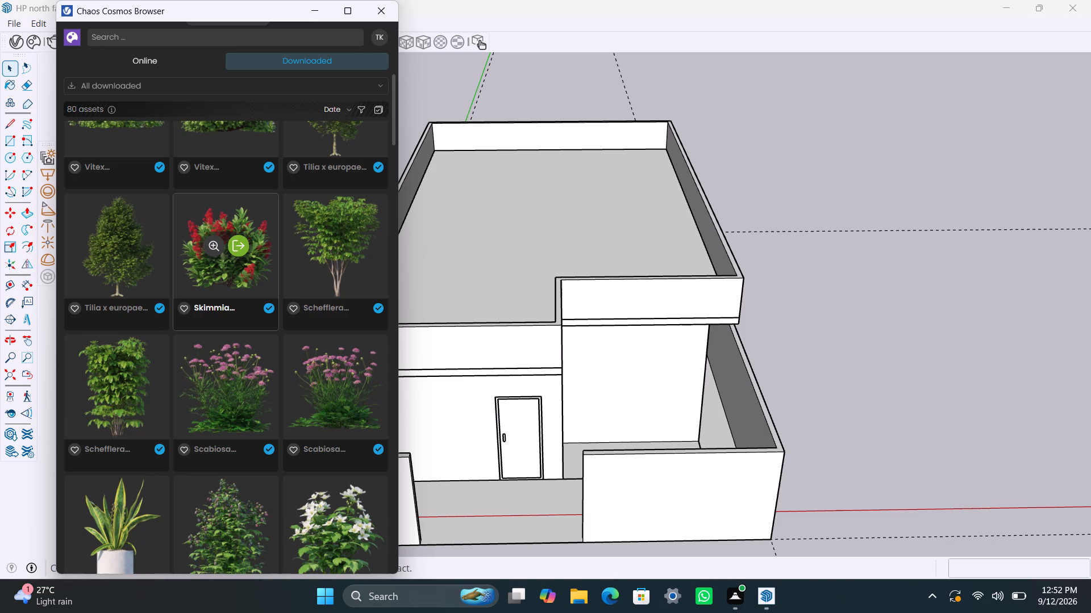
pyautogui.scroll(-3, 194, 422)
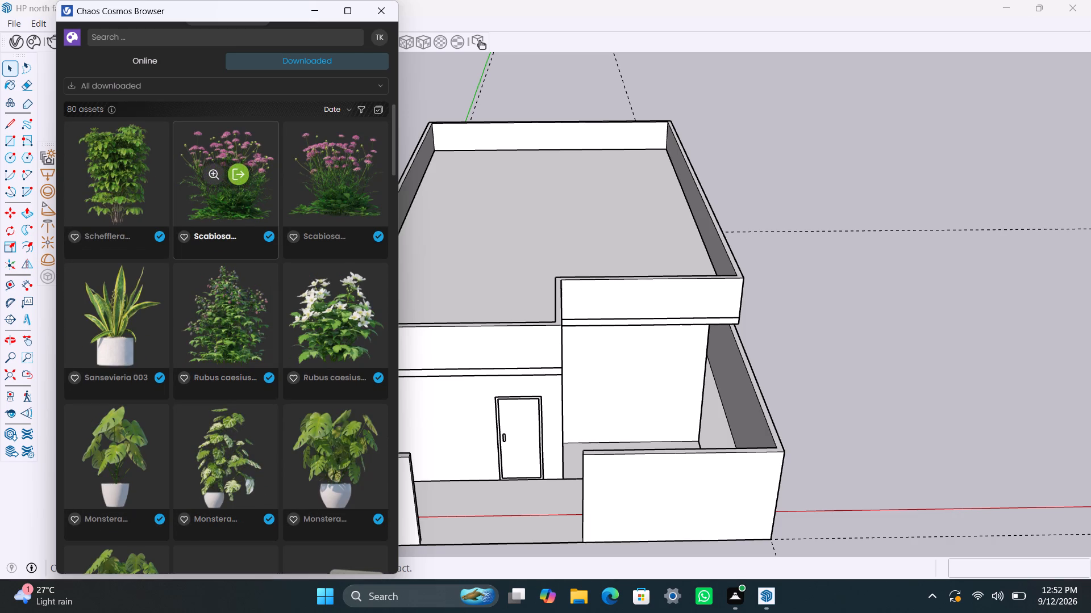
pyautogui.scroll(-4, 563, 436)
# Inside the house group, draw a 10'1" x 4' rectangle over the floor of the front recess beside the door.
pyautogui.moveTo(513, 404); pyautogui.dragTo(517, 428, button='middle')
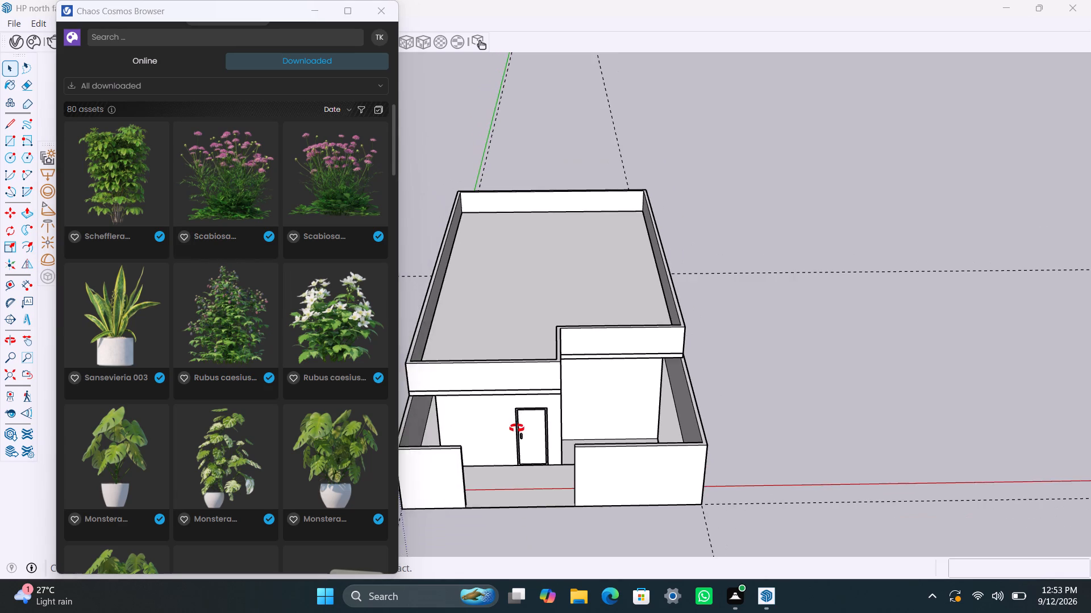
pyautogui.moveTo(517, 428); pyautogui.dragTo(494, 496, button='middle')
pyautogui.scroll(4, 607, 439)
pyautogui.click(593, 456)
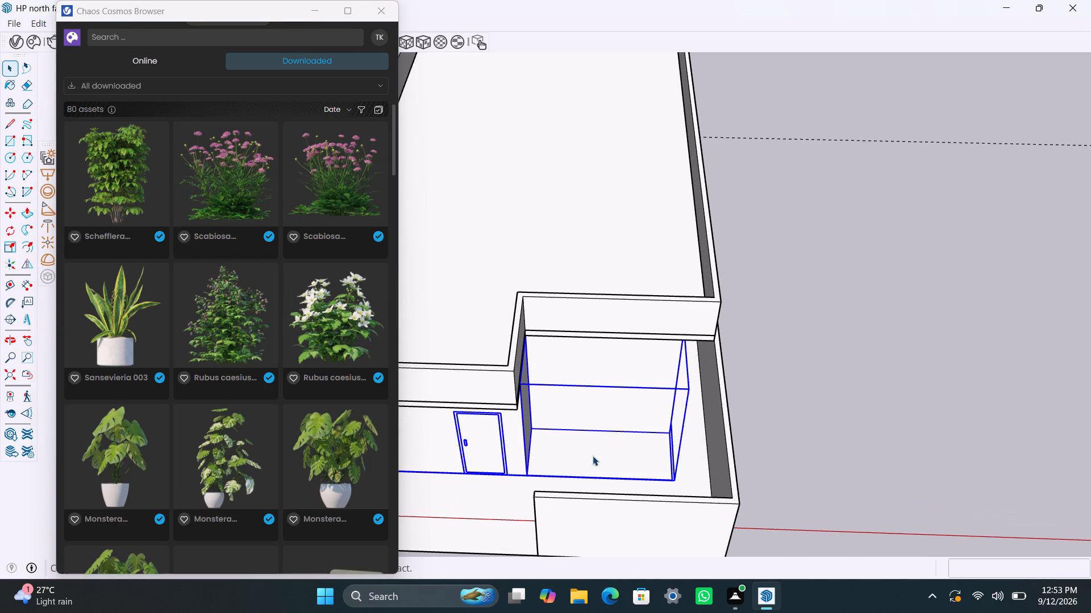
pyautogui.doubleClick(593, 456)
pyautogui.click(593, 456)
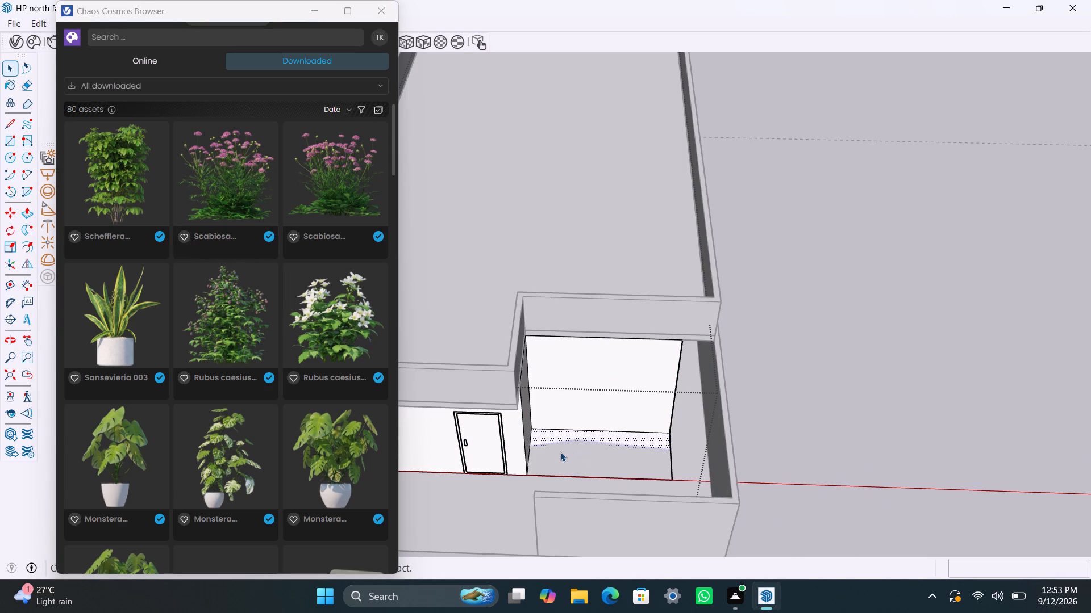
pyautogui.scroll(1, 560, 452)
pyautogui.press('r')
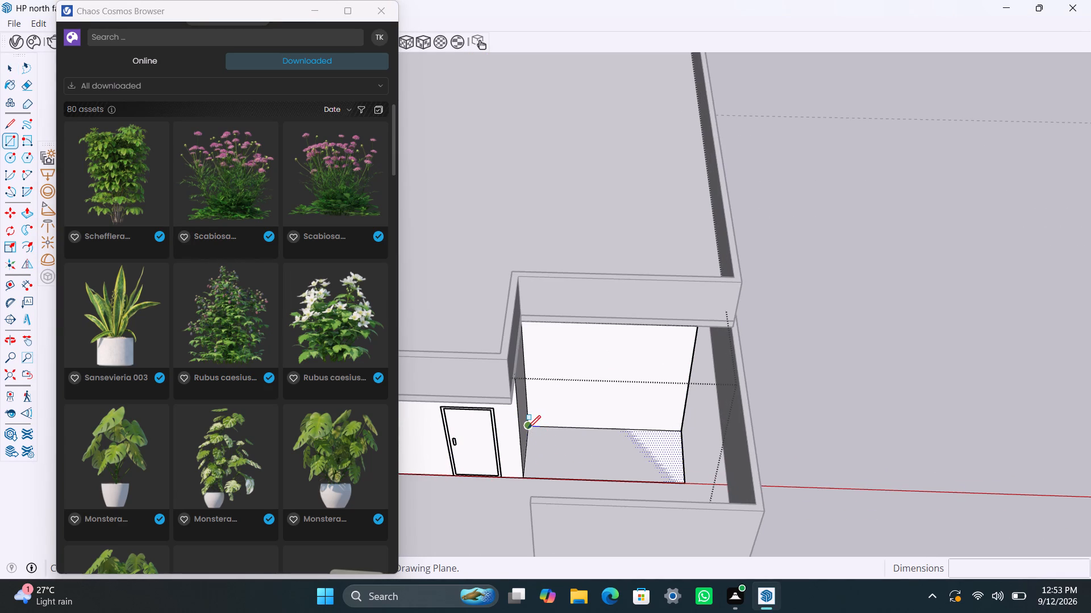
pyautogui.click(528, 428)
pyautogui.click(680, 483)
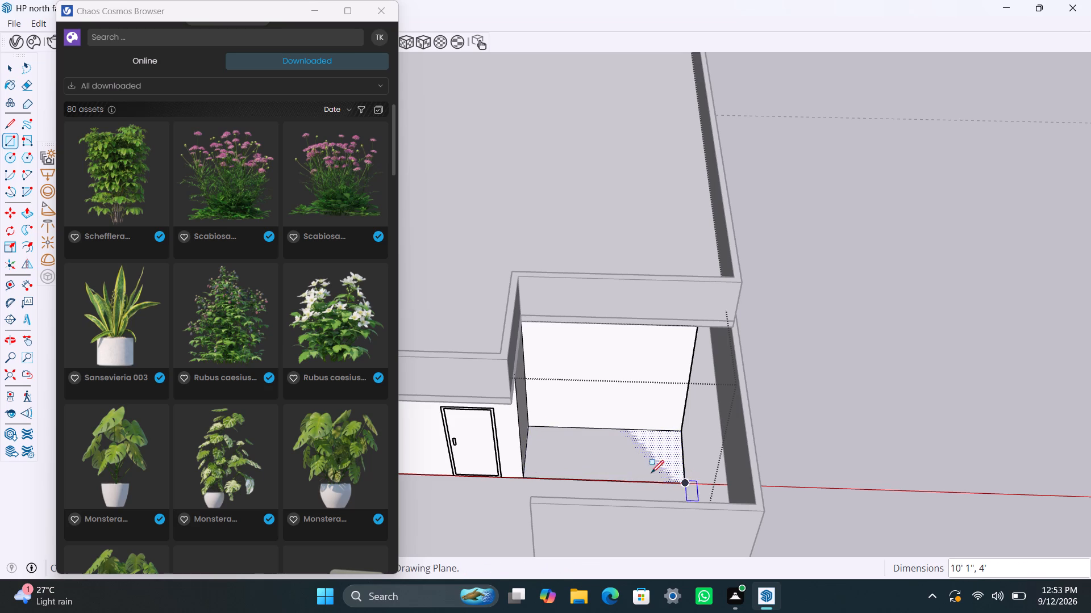
# Make a group from the recess floor rectangle and its edges, and open that group for editing.
pyautogui.press('space')
pyautogui.doubleClick(596, 469)
pyautogui.rightClick(596, 469)
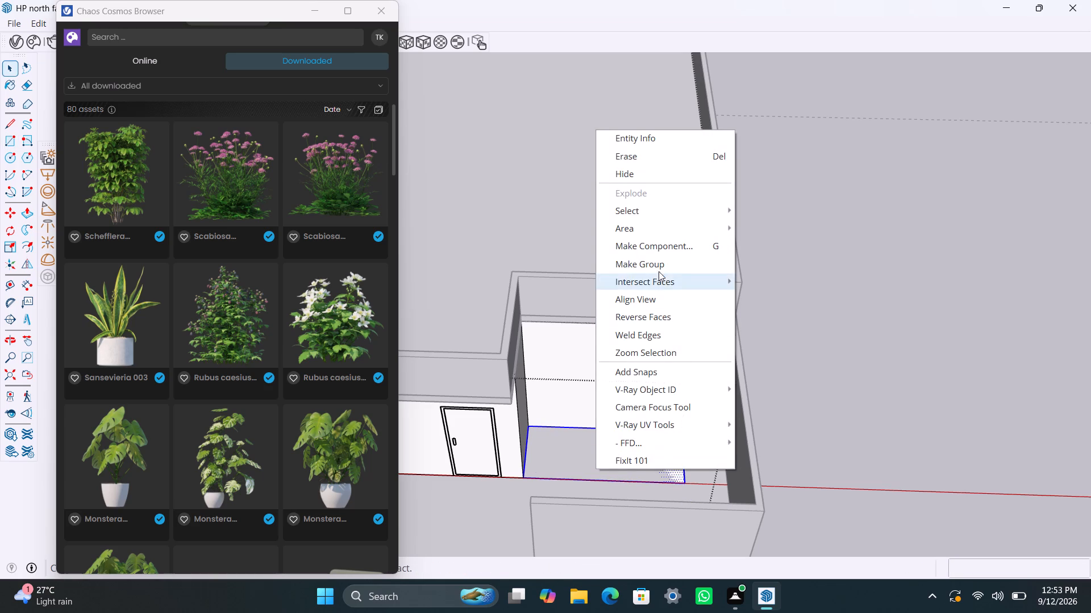
pyautogui.click(657, 263)
pyautogui.tripleClick(620, 460)
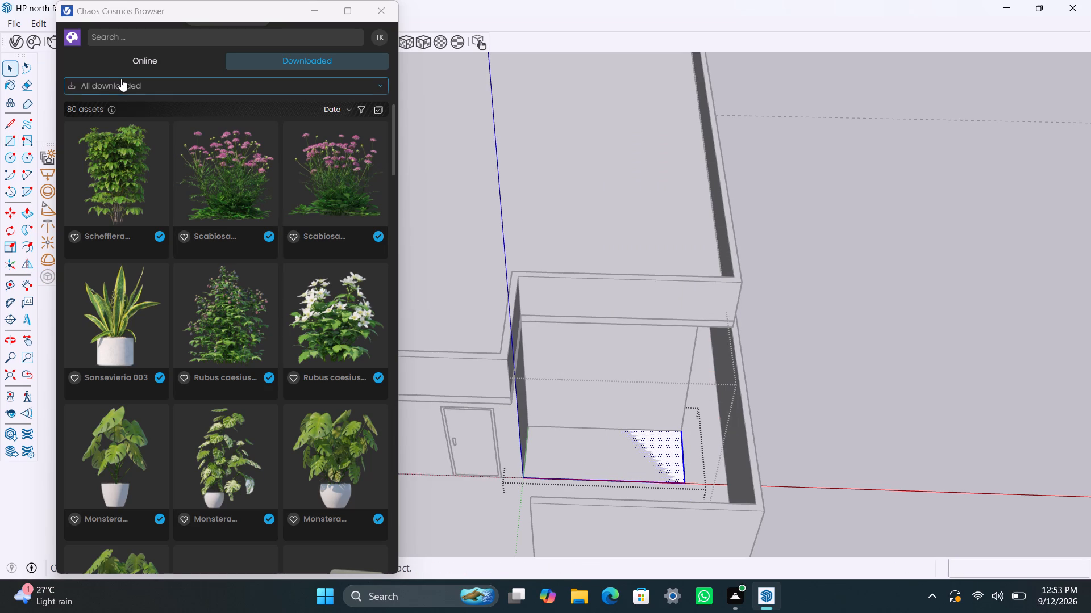
# Download the Grass D 200cm material from the online Ground materials and import it into the model.
pyautogui.click(151, 64)
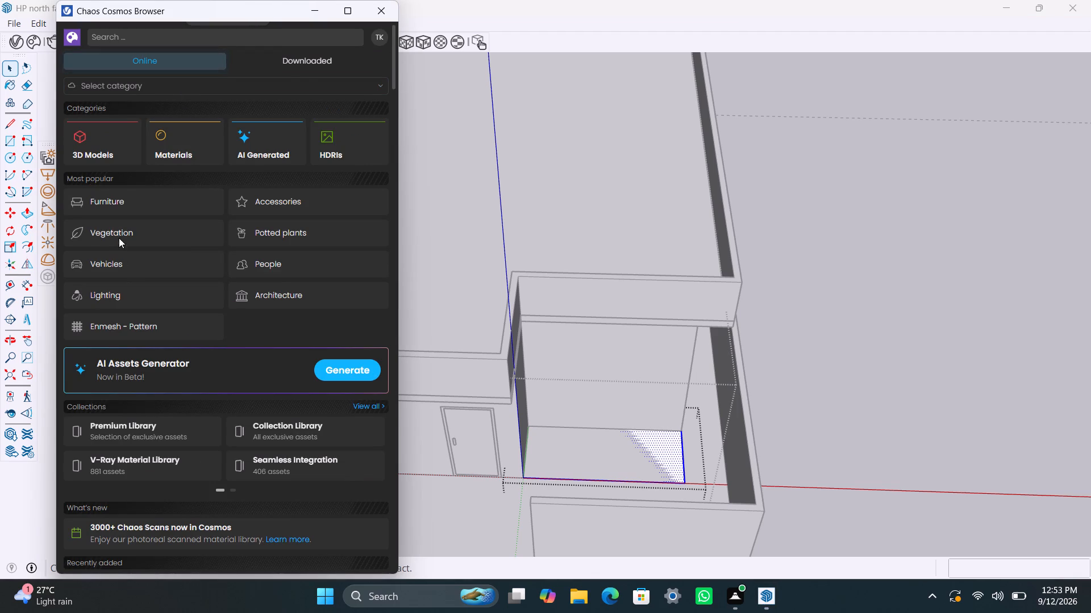
pyautogui.click(168, 90)
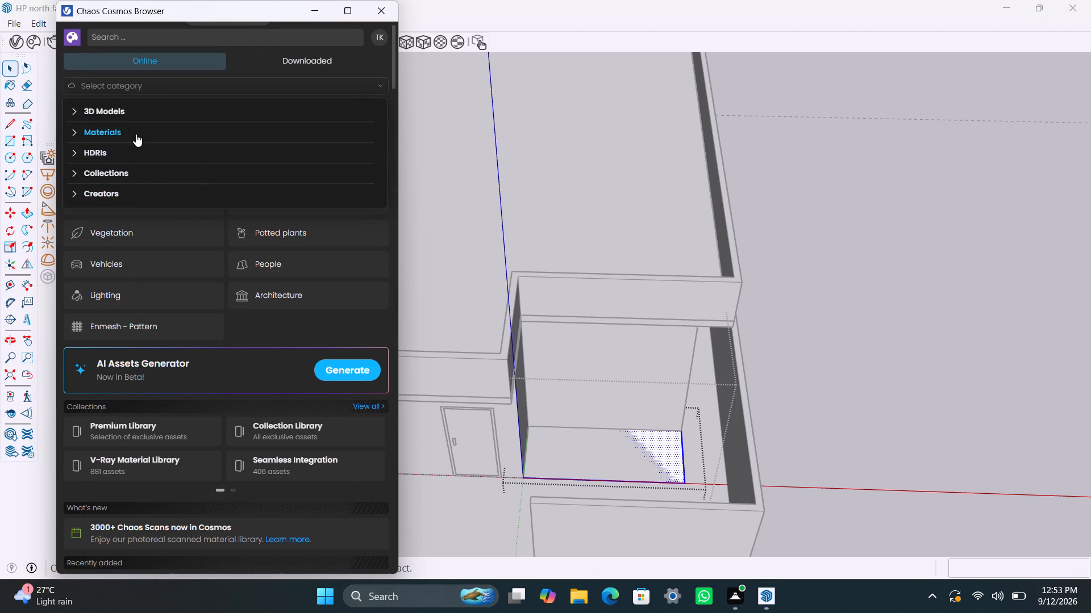
pyautogui.click(136, 134)
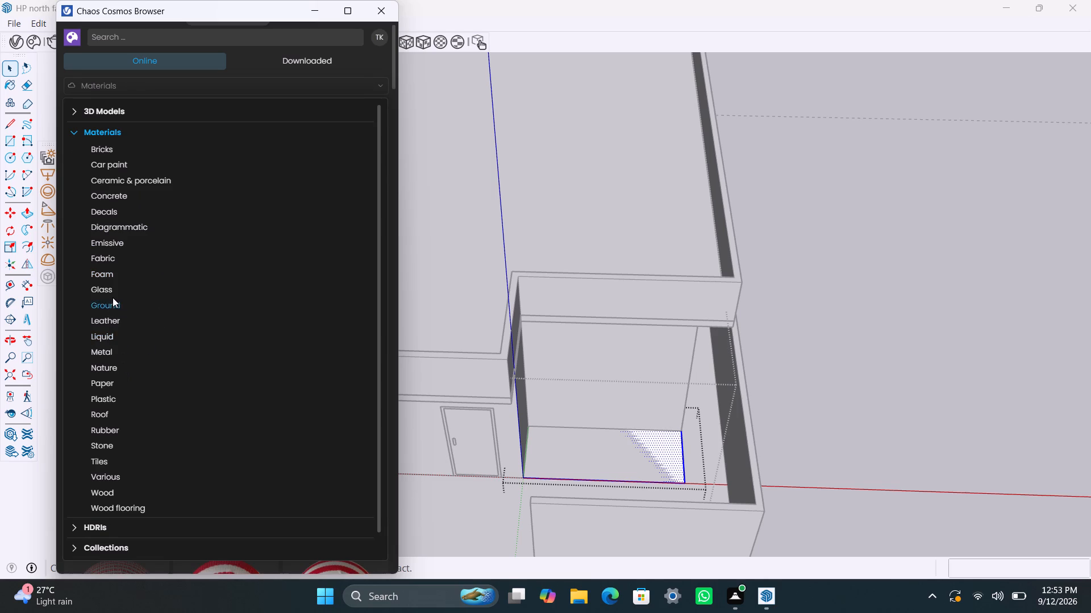
pyautogui.click(113, 302)
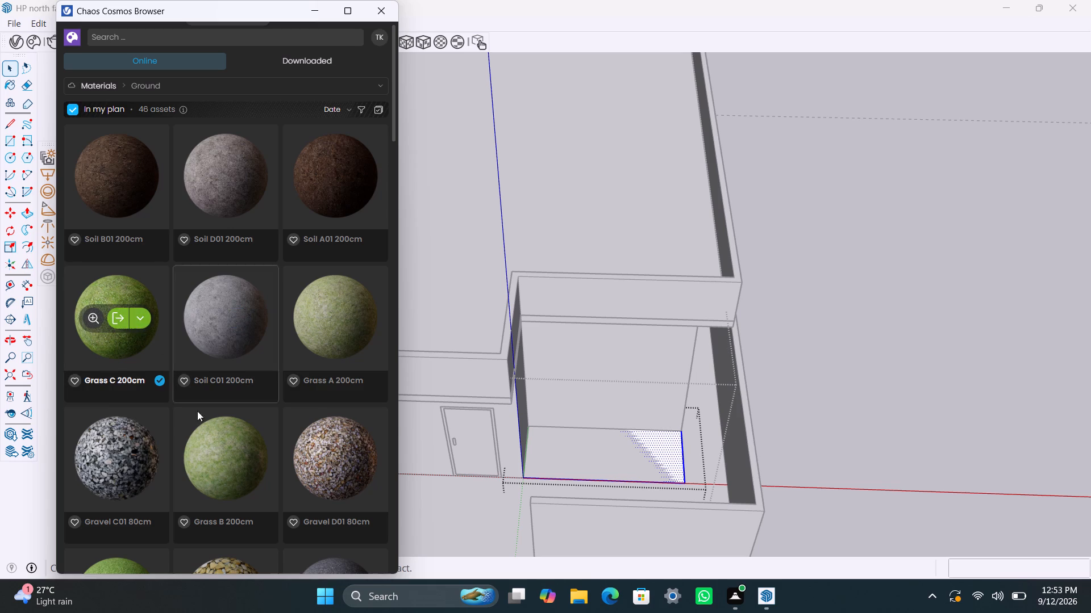
pyautogui.scroll(-3, 220, 472)
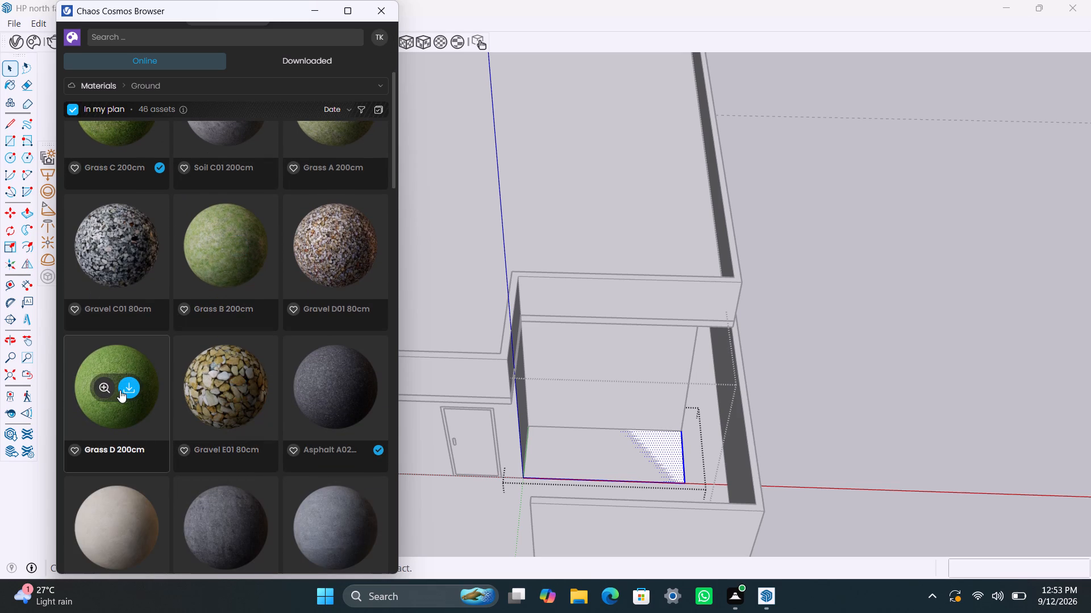
pyautogui.click(124, 389)
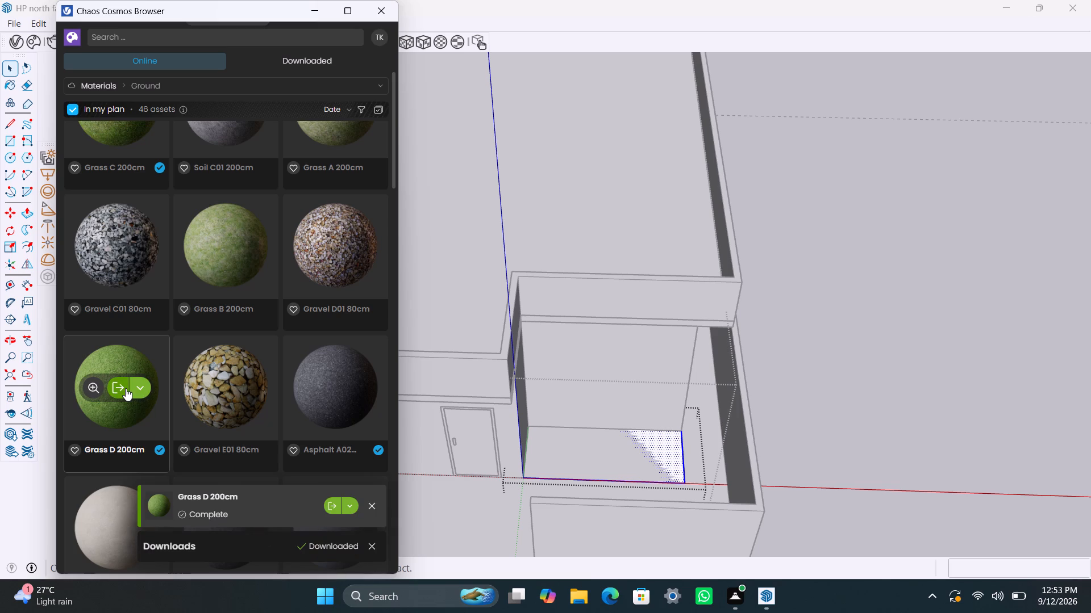
pyautogui.click(328, 506)
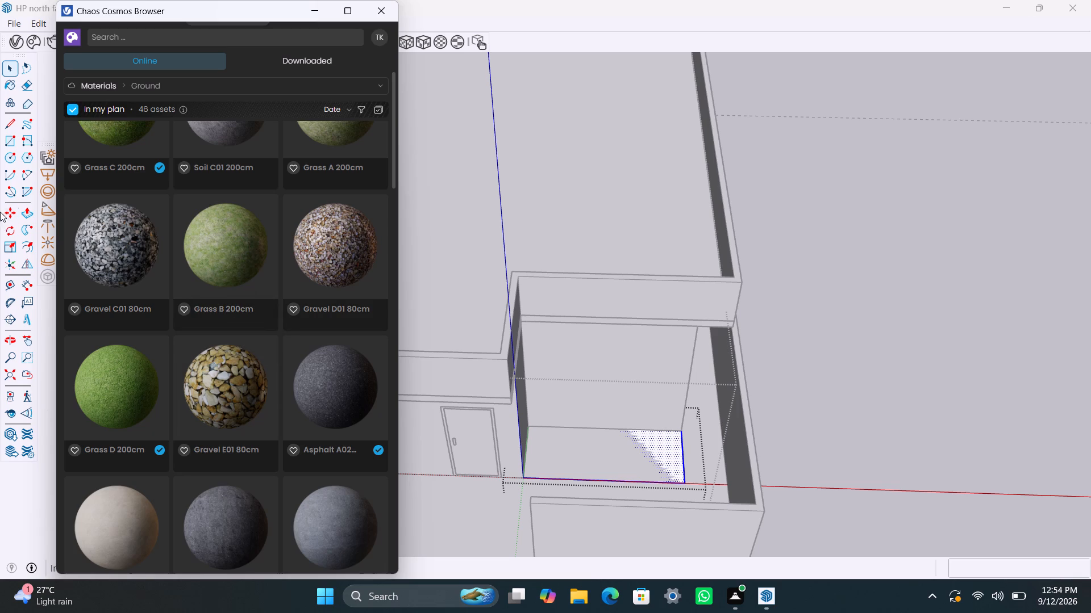
# Download the Glass Safety Frosted Rough 001 material from the online Glass materials and import it into the model.
pyautogui.scroll(-4, 211, 383)
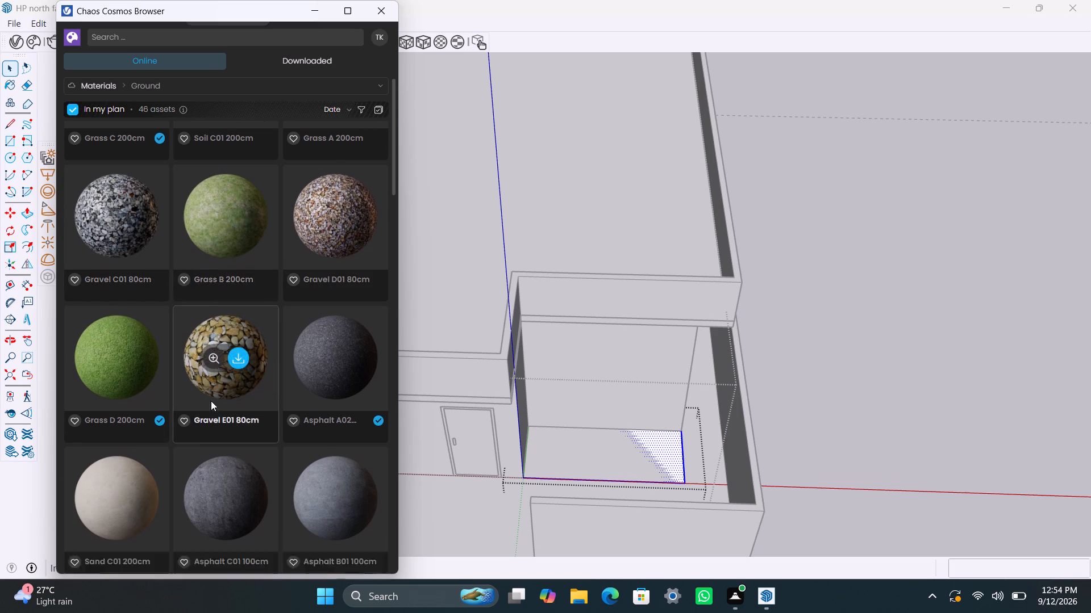
pyautogui.scroll(2, 205, 333)
pyautogui.scroll(3, 205, 233)
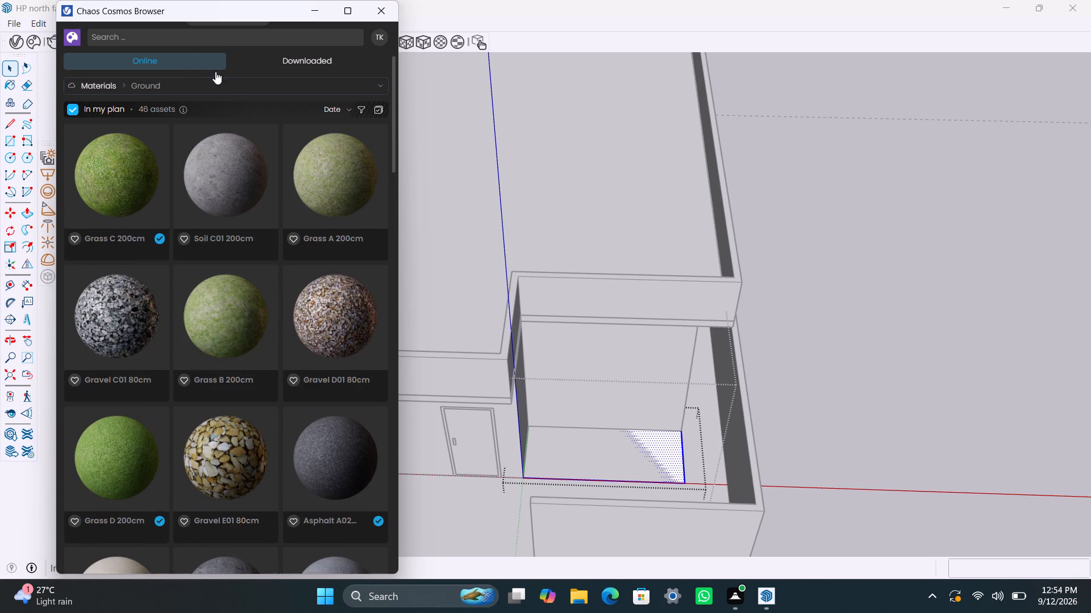
pyautogui.click(225, 83)
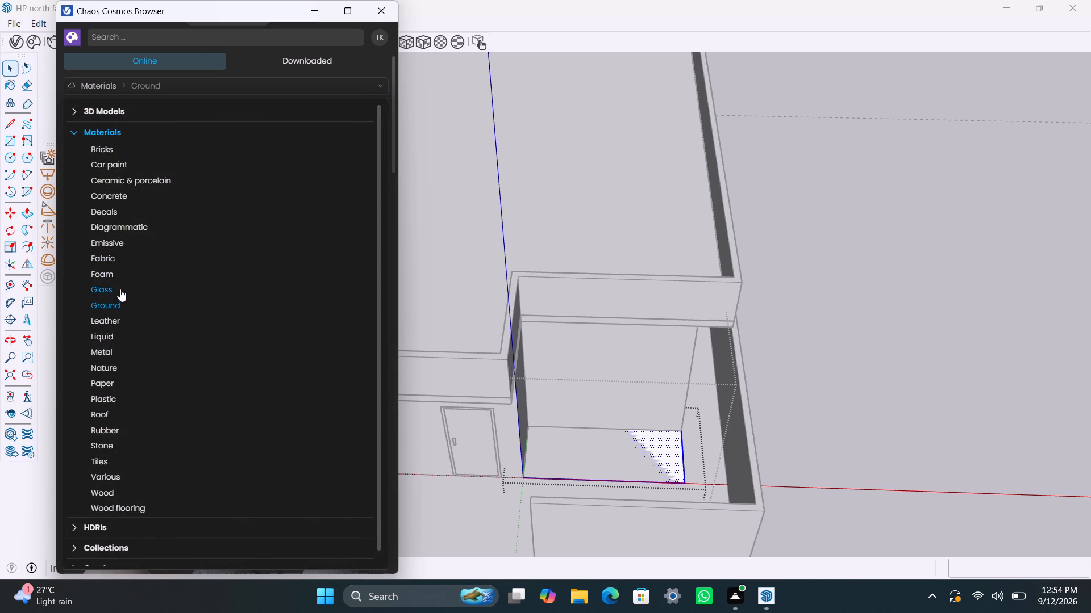
pyautogui.click(120, 289)
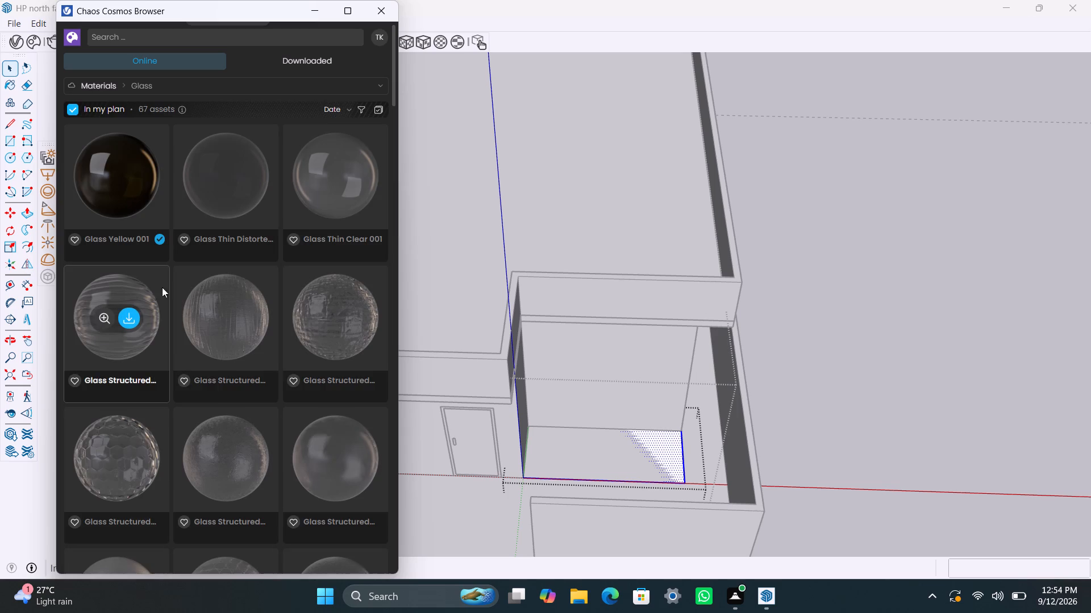
pyautogui.scroll(-2, 292, 326)
pyautogui.scroll(-3, 290, 380)
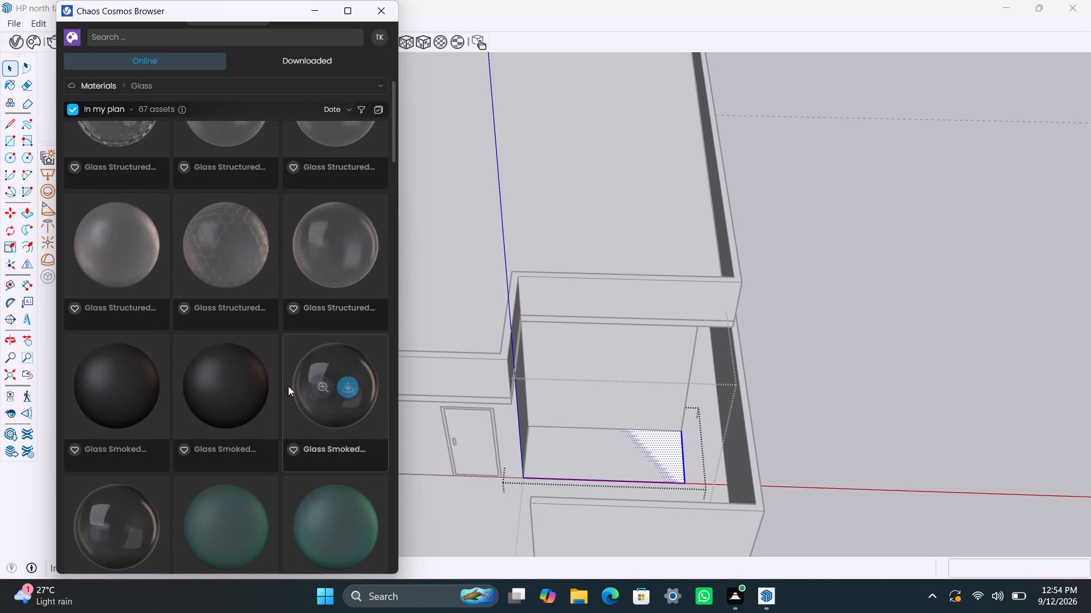
pyautogui.scroll(-2, 209, 421)
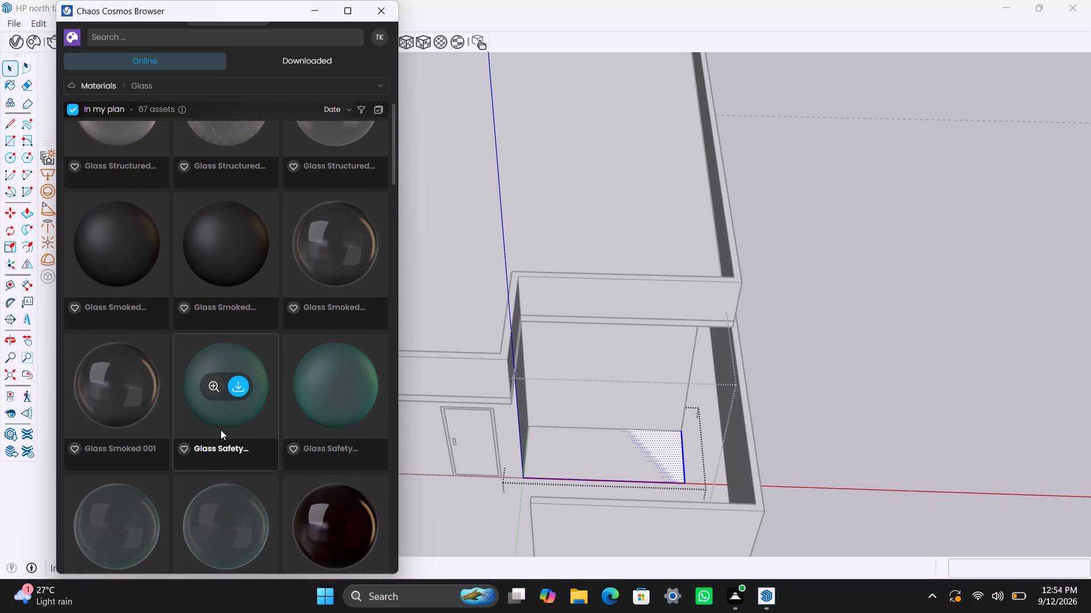
pyautogui.click(236, 387)
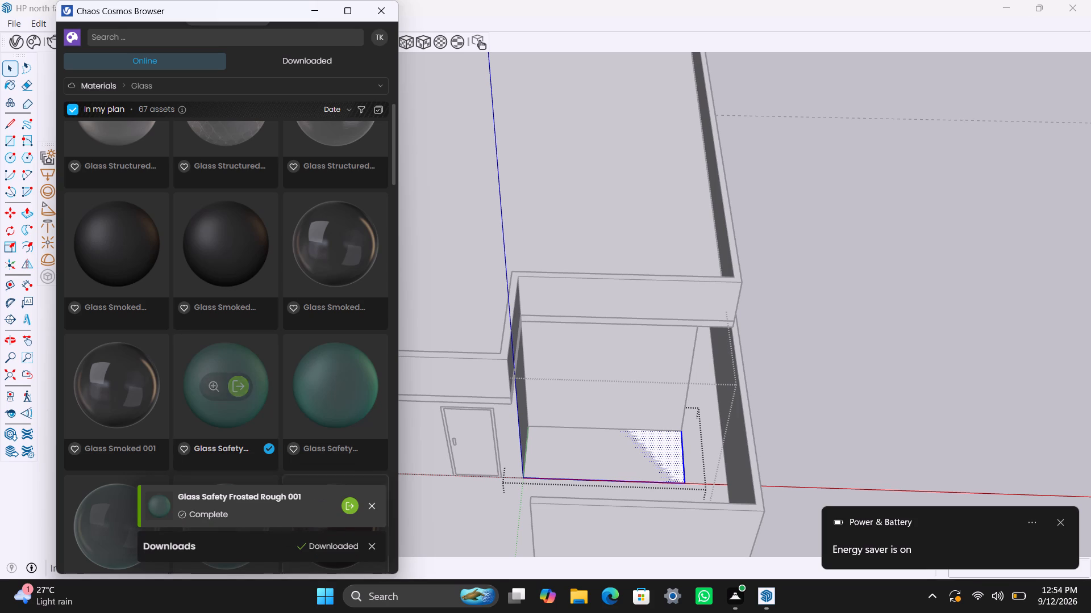
pyautogui.click(248, 396)
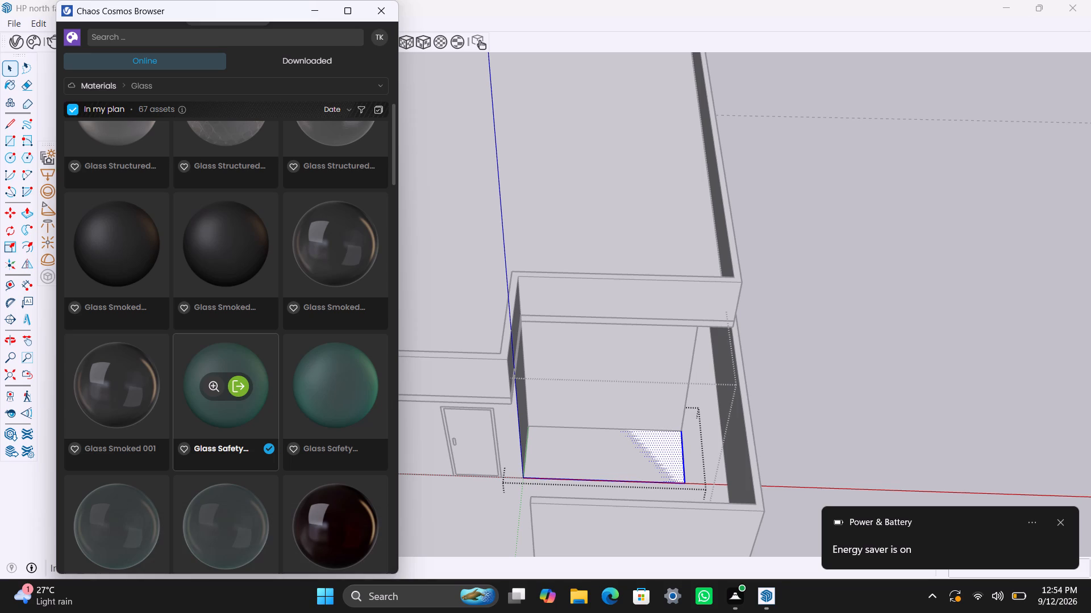
# Download the Metal Patina 002 180cm material from the online Metal materials and import it into the model.
pyautogui.scroll(-3, 256, 452)
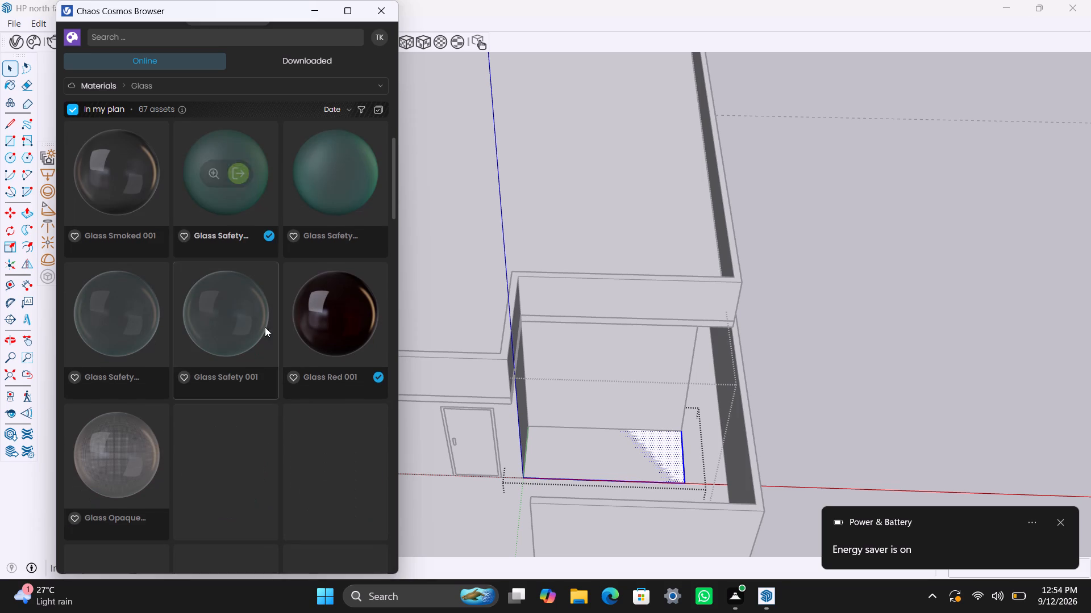
pyautogui.click(228, 89)
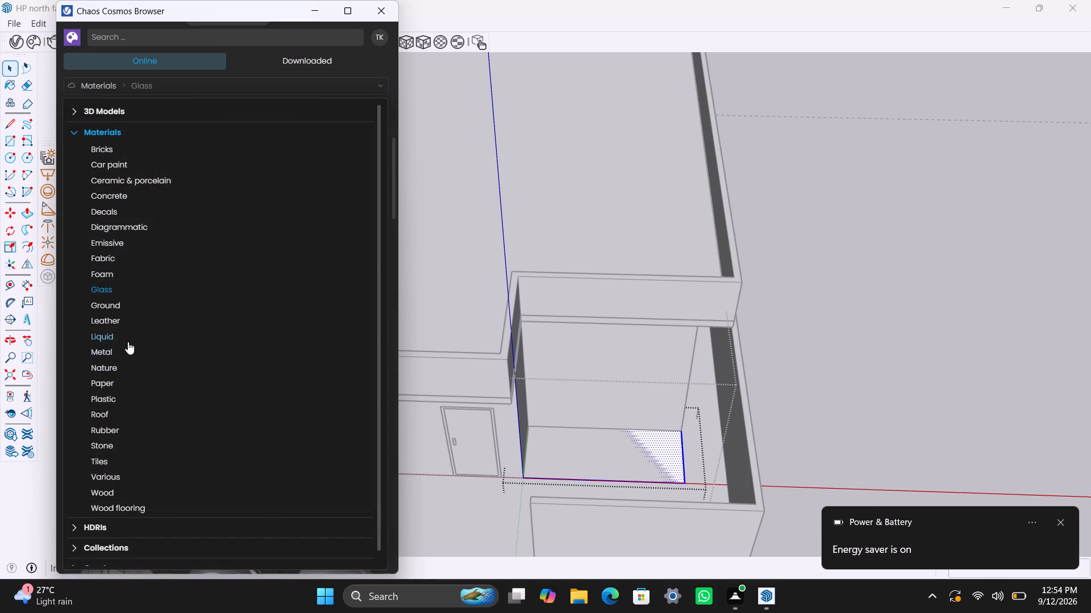
pyautogui.click(121, 347)
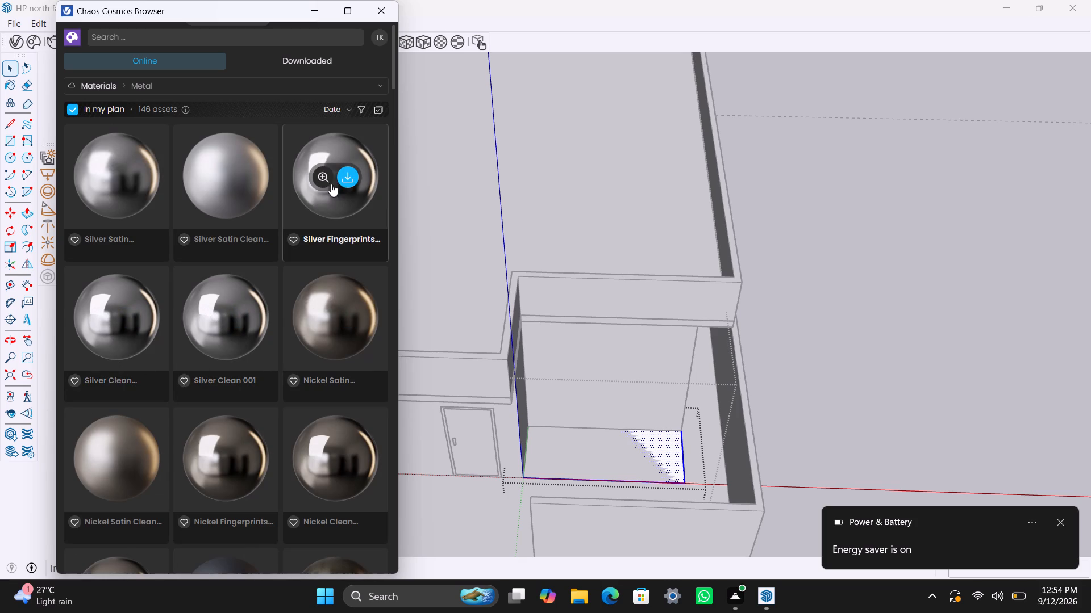
pyautogui.scroll(-2, 306, 367)
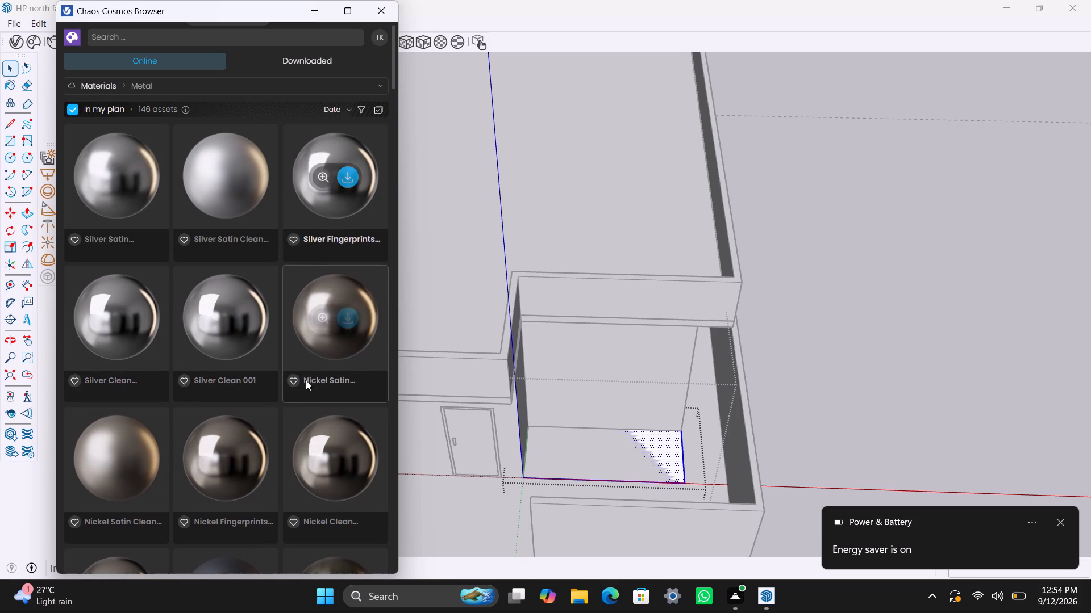
pyautogui.scroll(-2, 306, 380)
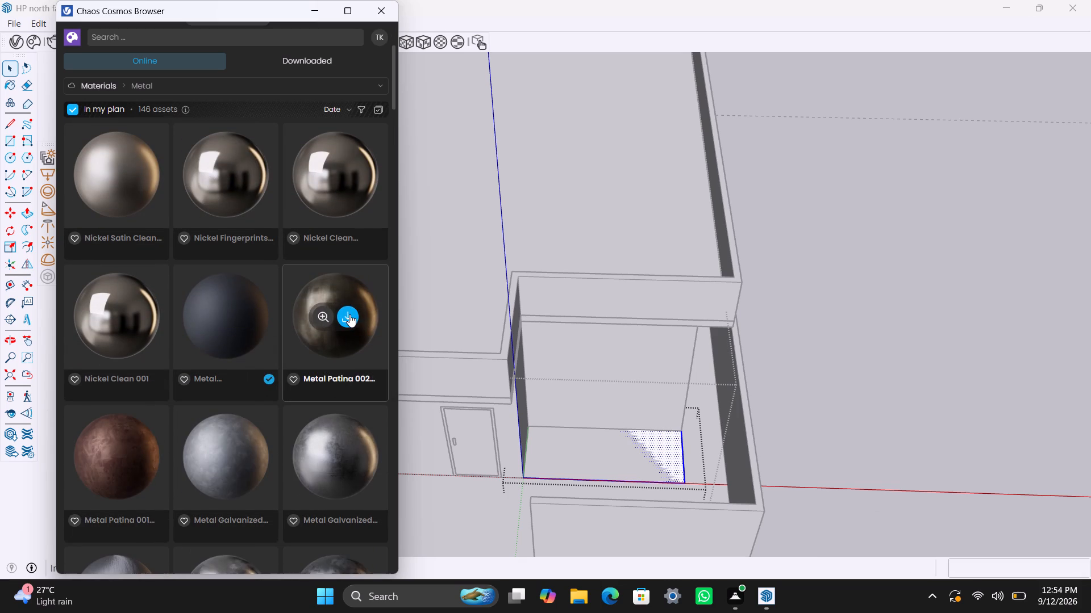
pyautogui.click(349, 314)
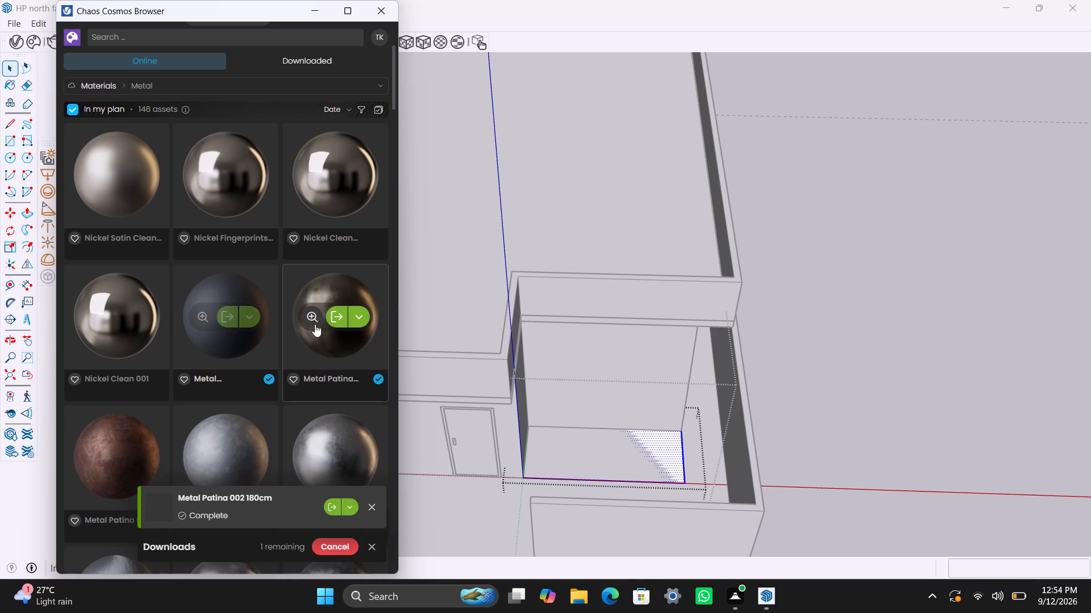
pyautogui.click(334, 322)
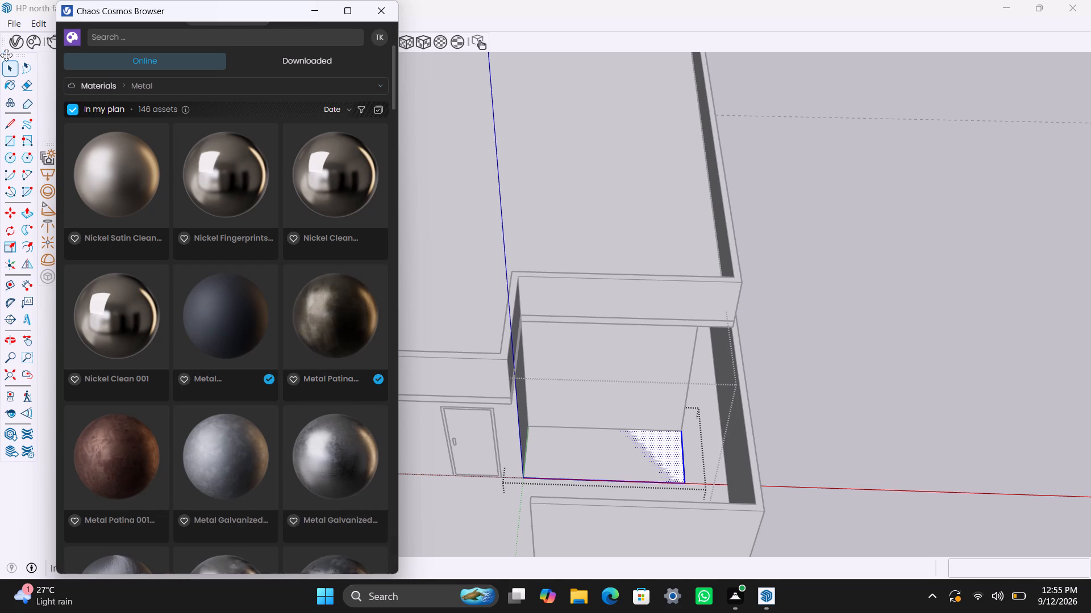
# Delete all the Teddy materials, from Teddy_BookCover through Teddy_SkinShadow, in the V-Ray Asset Editor.
pyautogui.click(26, 45)
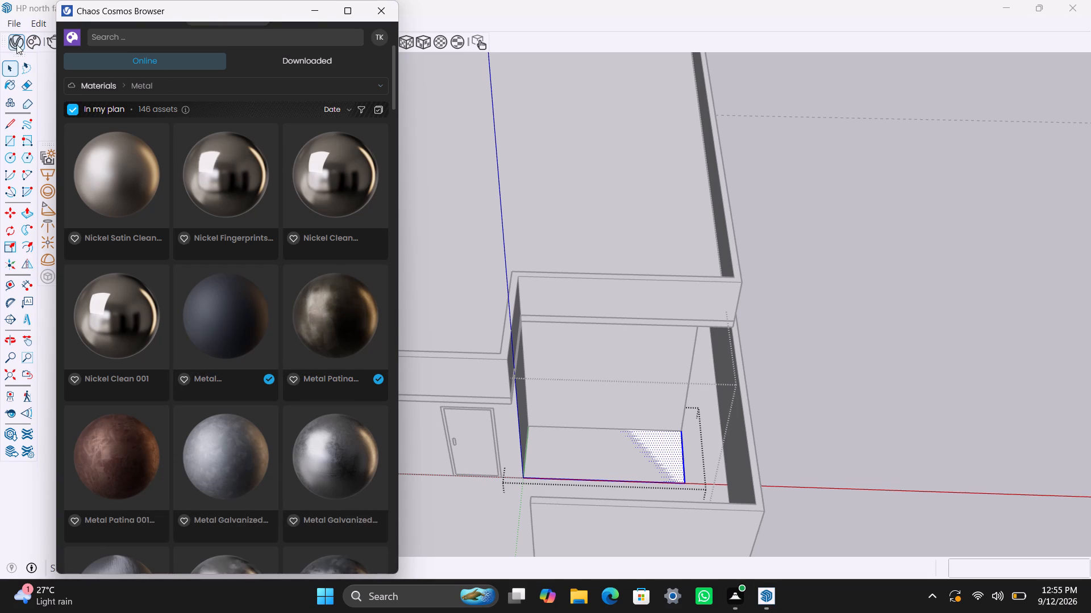
pyautogui.click(17, 44)
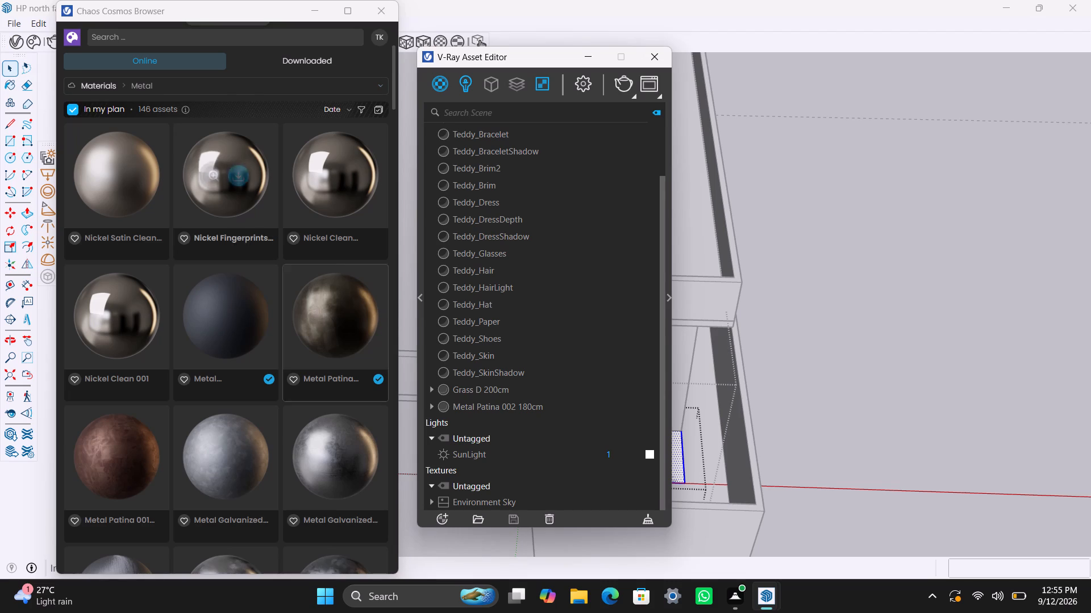
pyautogui.scroll(1, 492, 397)
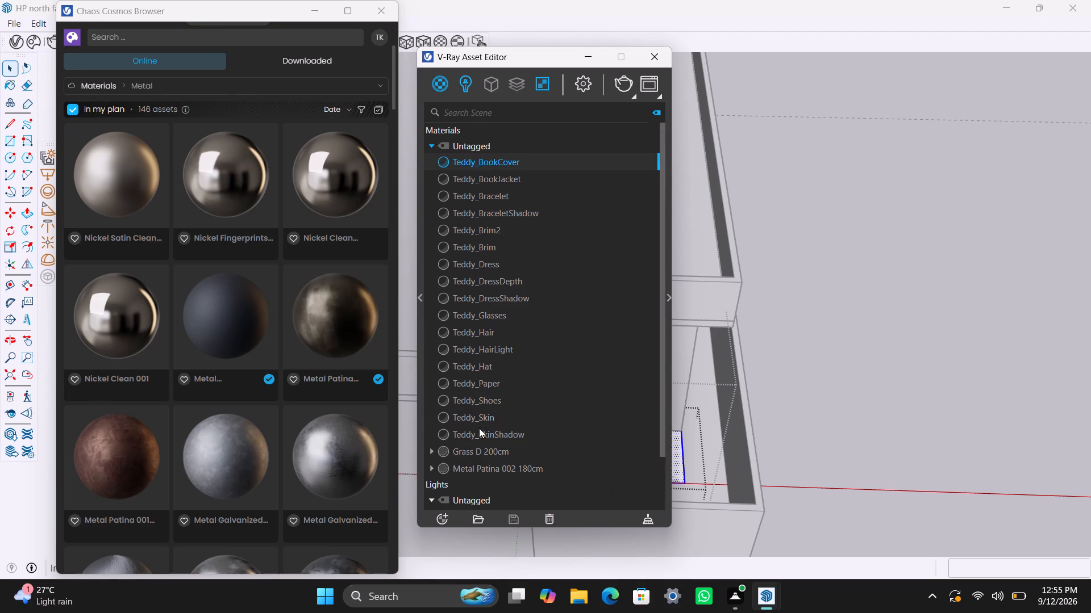
pyautogui.click(477, 435)
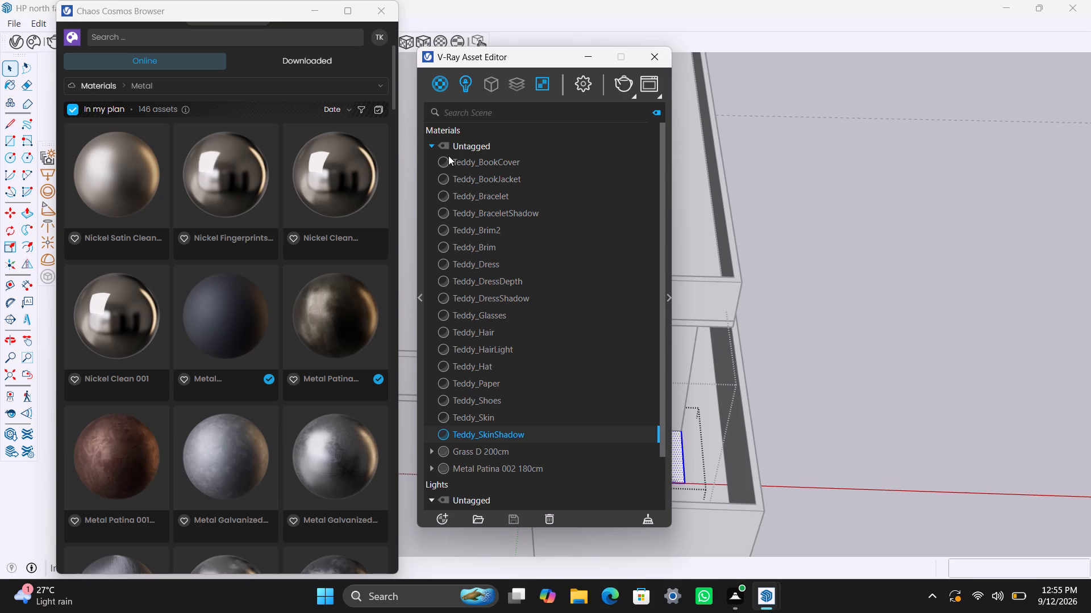
pyautogui.click(477, 171)
pyautogui.click(480, 163)
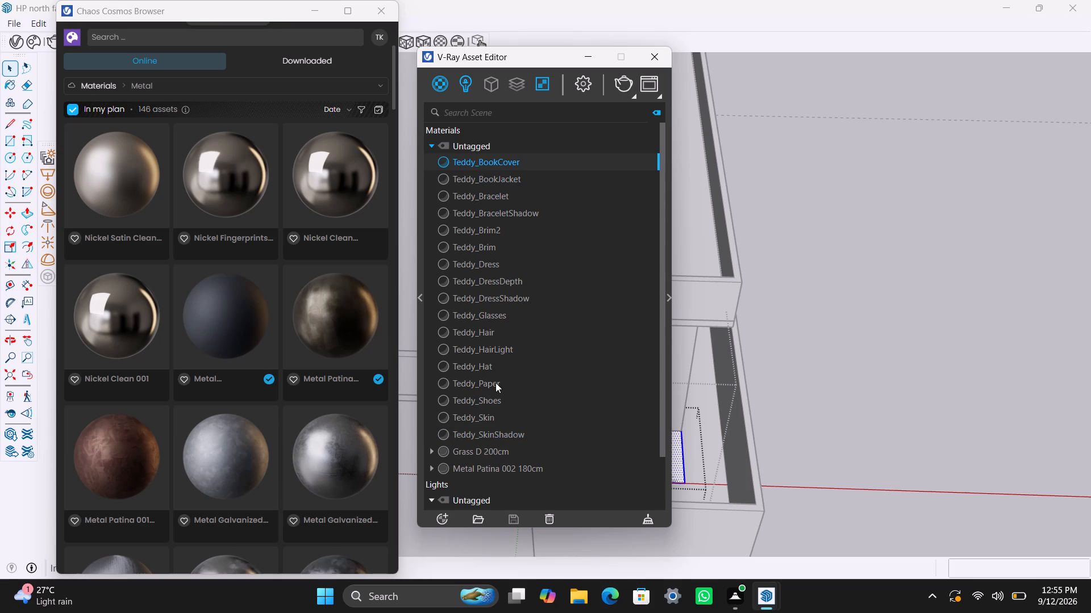
pyautogui.keyDown('shift'); pyautogui.click(489, 435); pyautogui.keyUp('shift')
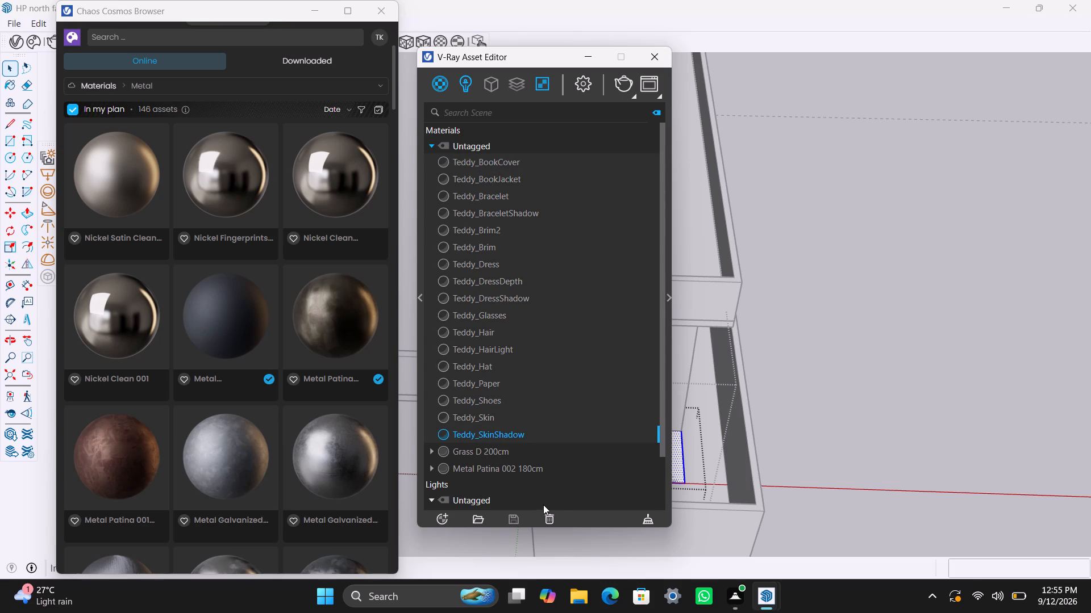
pyautogui.click(552, 517)
pyautogui.click(580, 293)
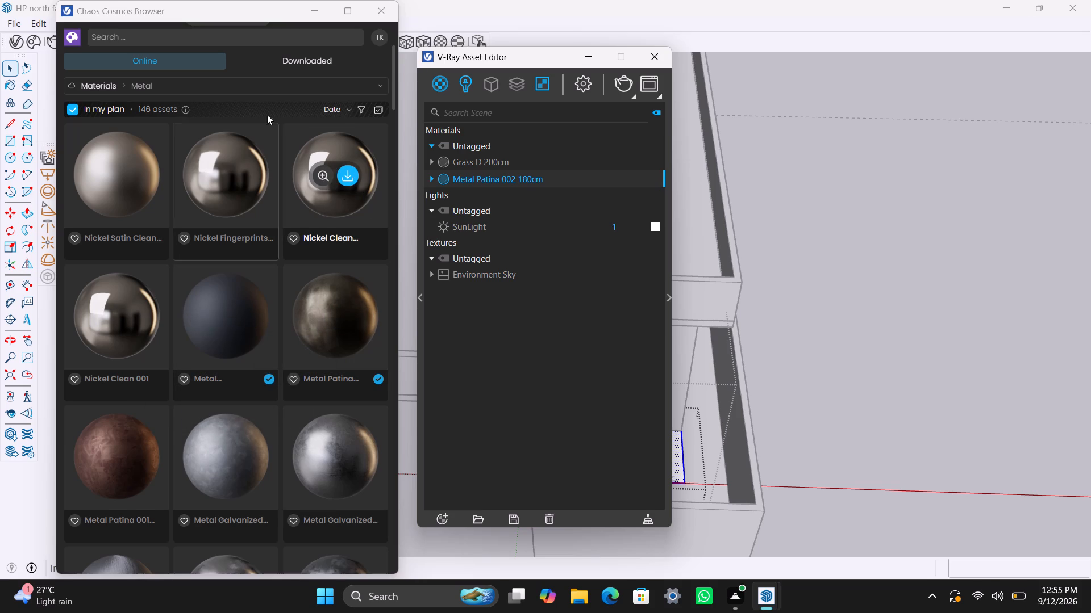
# Import the already downloaded Glass Safety Frosted Rough 001 material from the online Glass materials into the model.
pyautogui.click(251, 82)
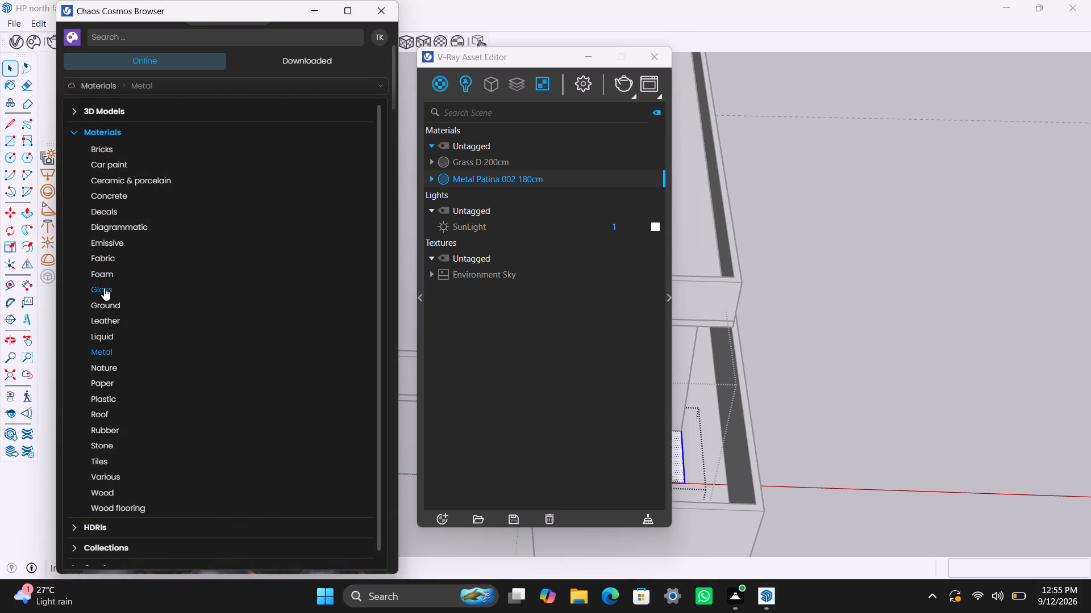
pyautogui.click(104, 288)
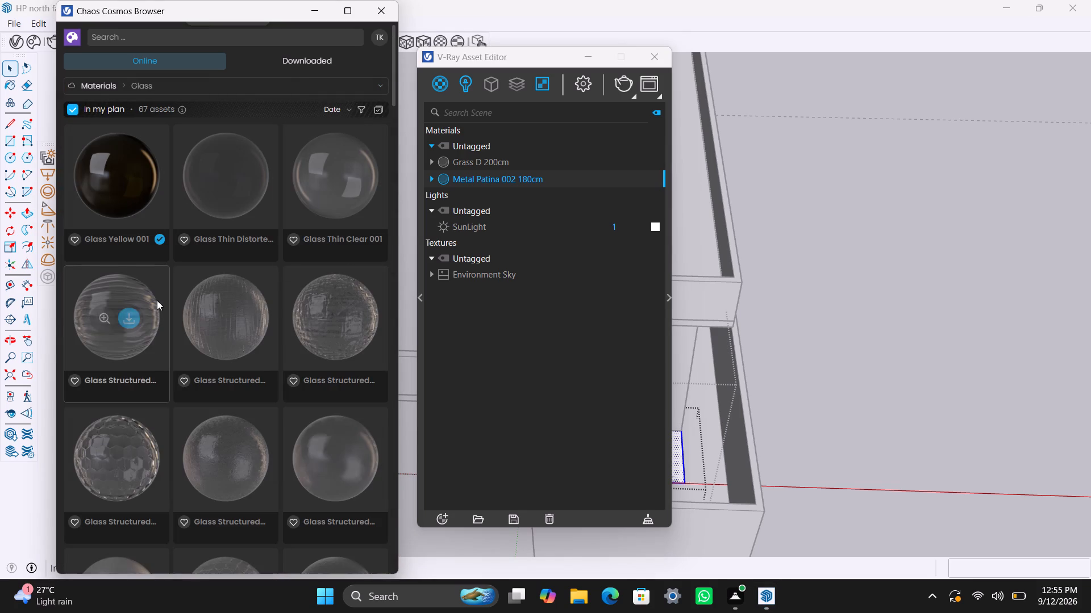
pyautogui.scroll(-7, 272, 350)
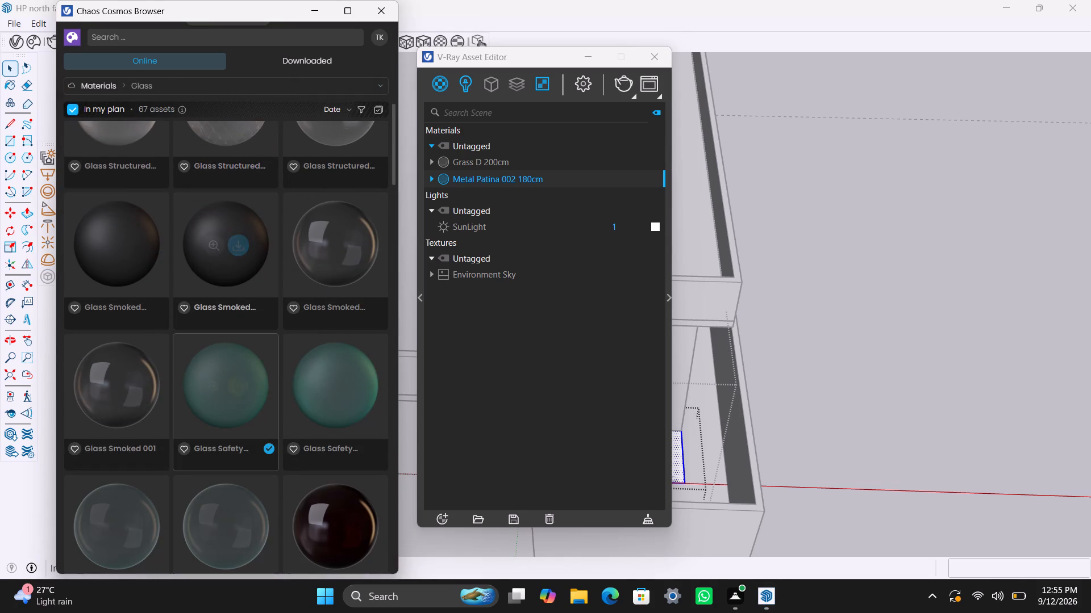
pyautogui.click(237, 389)
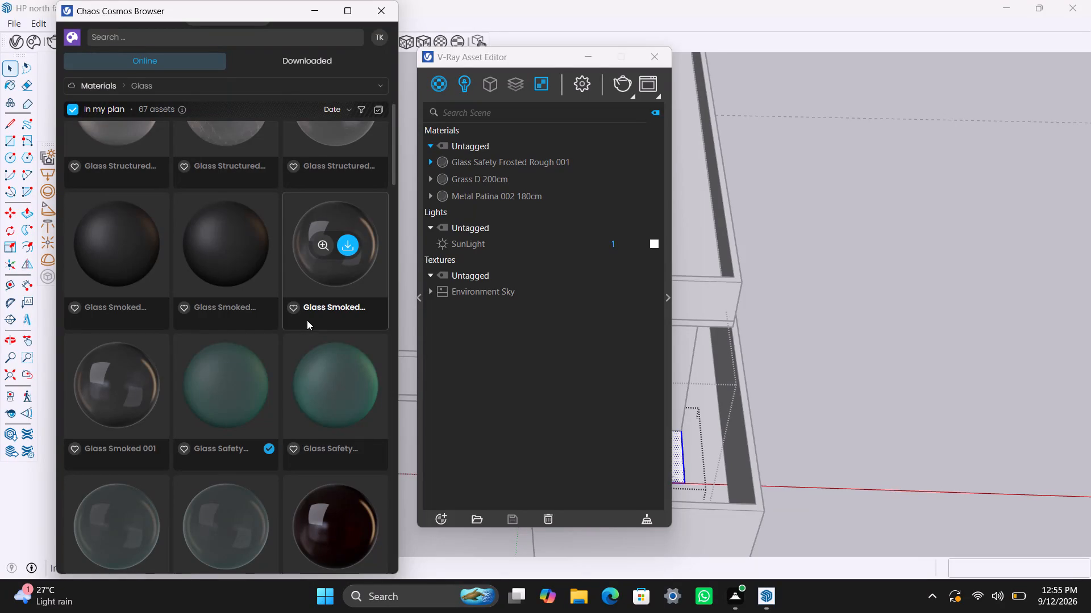
# Import the Onyx 100cm material from the online Stone materials into the model.
pyautogui.click(199, 86)
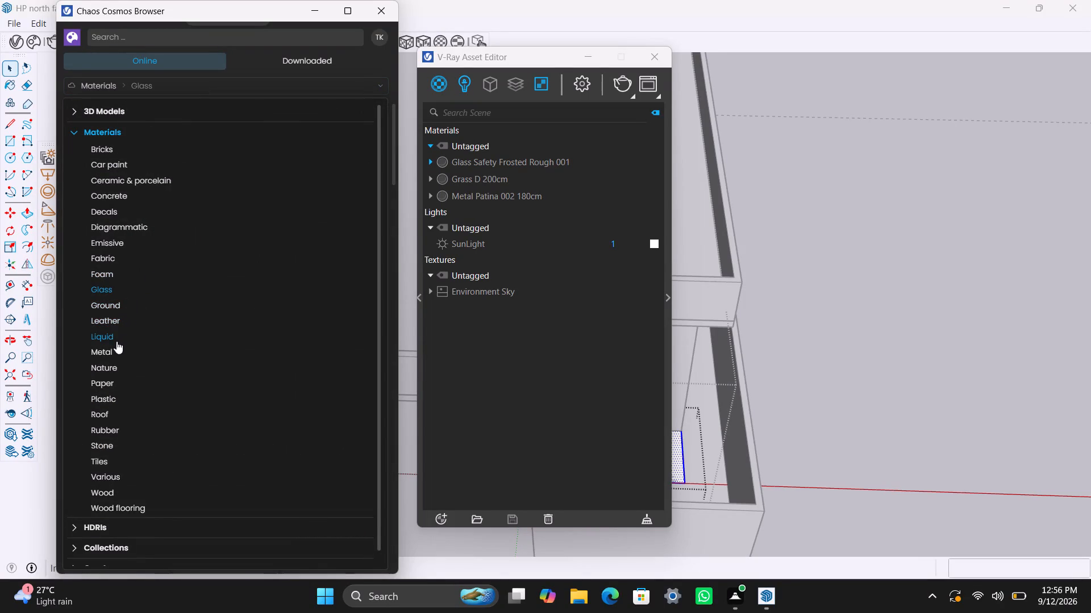
pyautogui.click(110, 450)
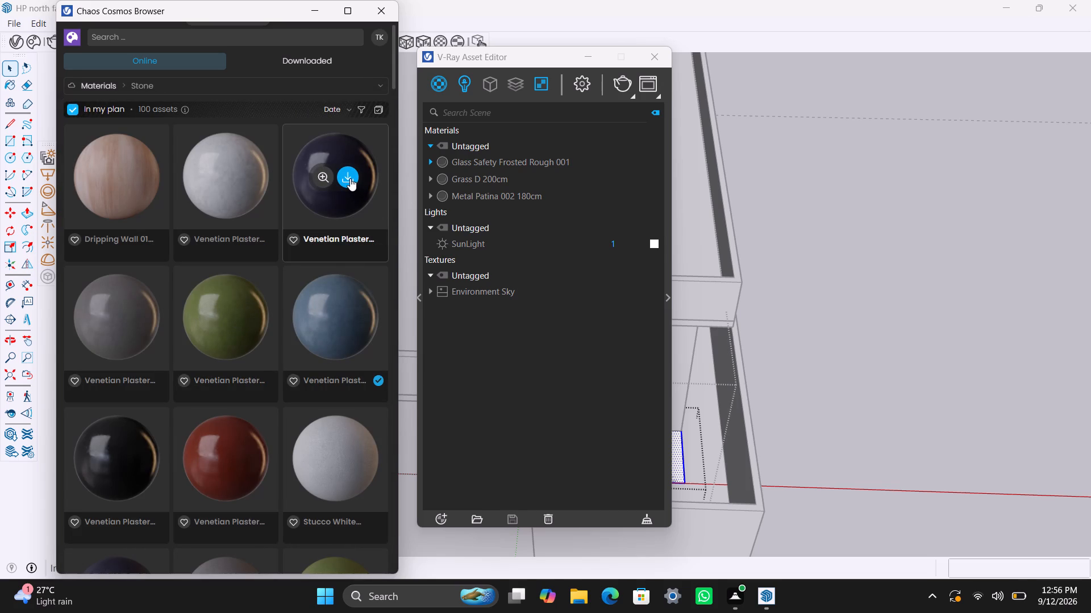
pyautogui.scroll(-5, 293, 338)
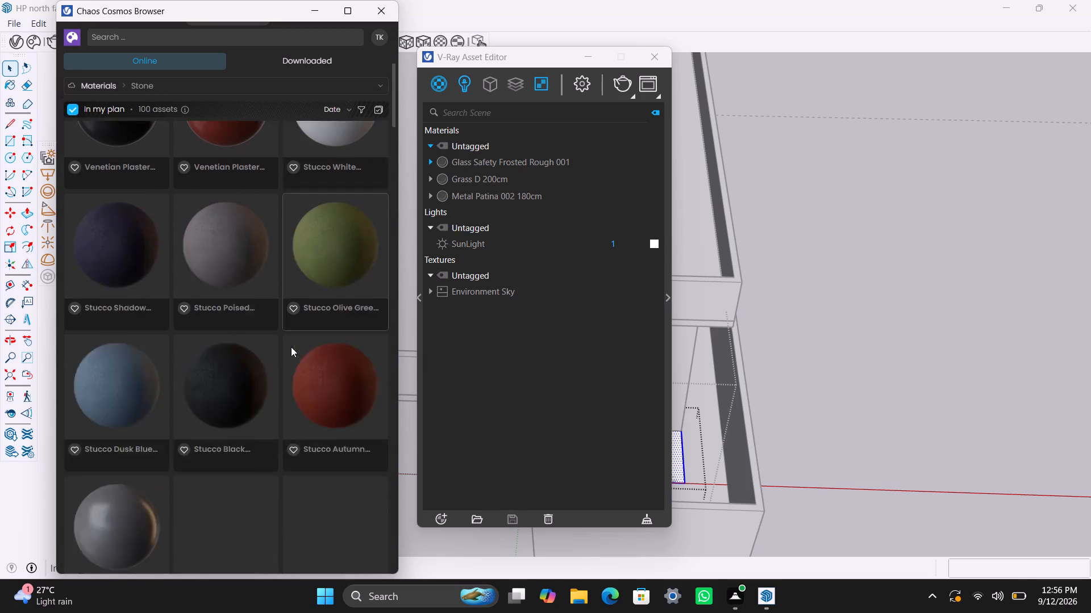
pyautogui.scroll(-4, 270, 368)
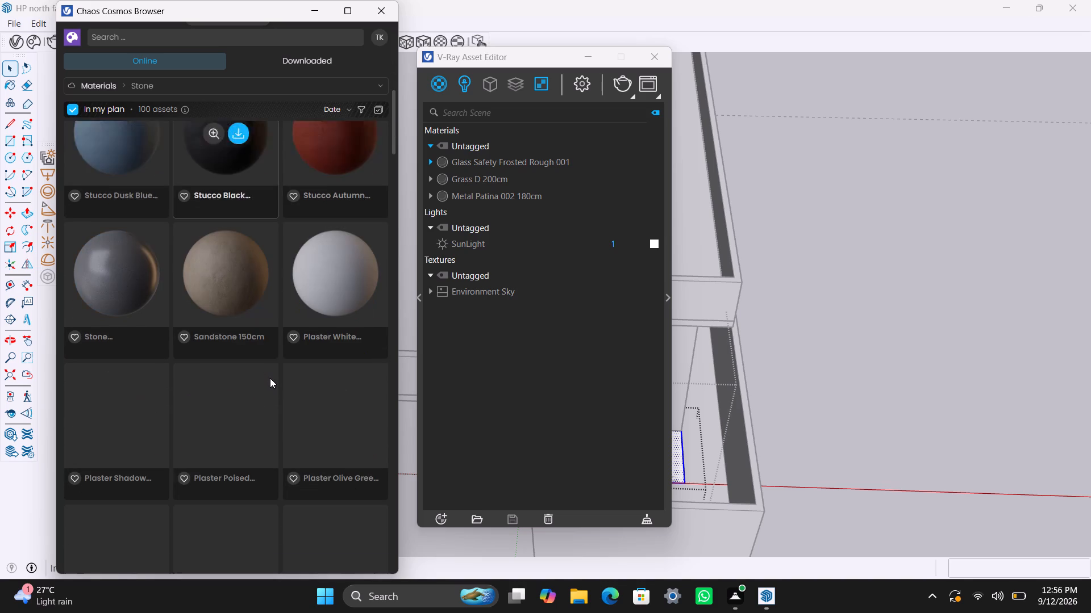
pyautogui.scroll(-5, 270, 378)
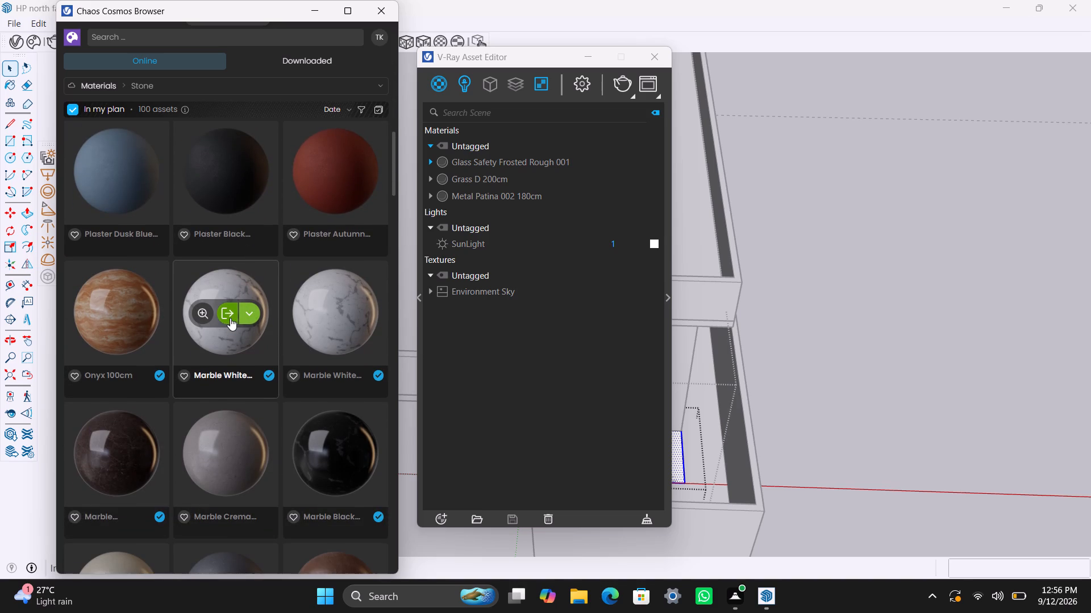
pyautogui.click(118, 314)
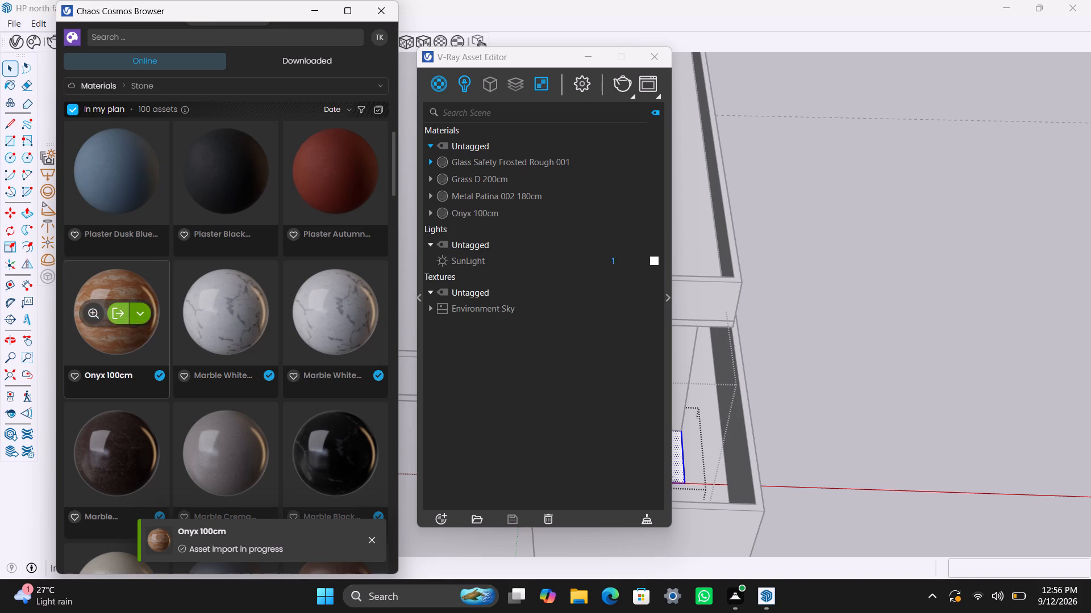
# Import the Tiles K01 100cm material from the downloaded Tiles materials into the model.
pyautogui.click(199, 81)
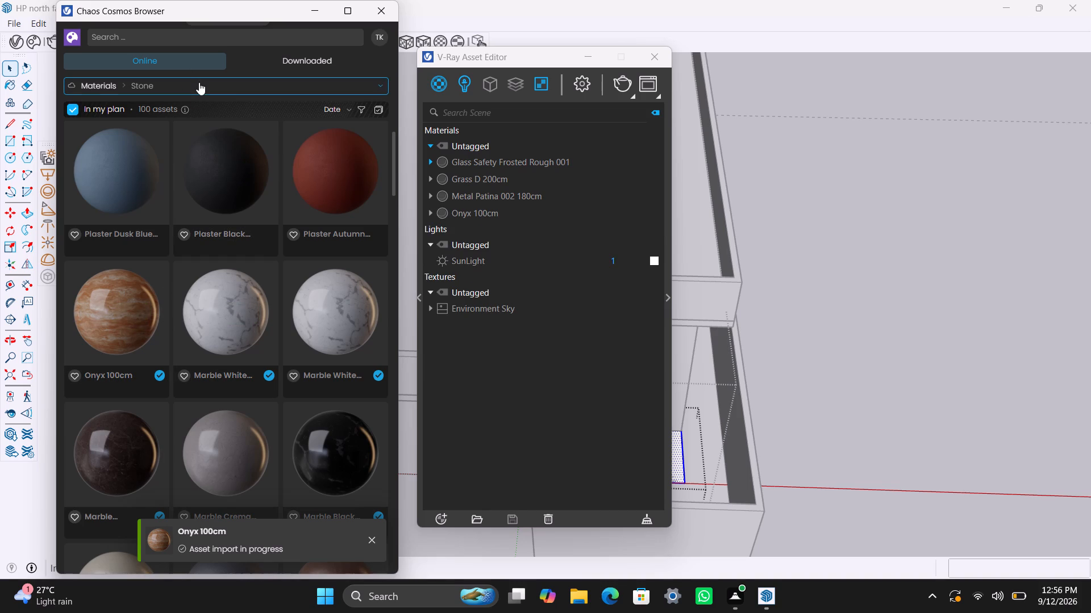
pyautogui.click(115, 464)
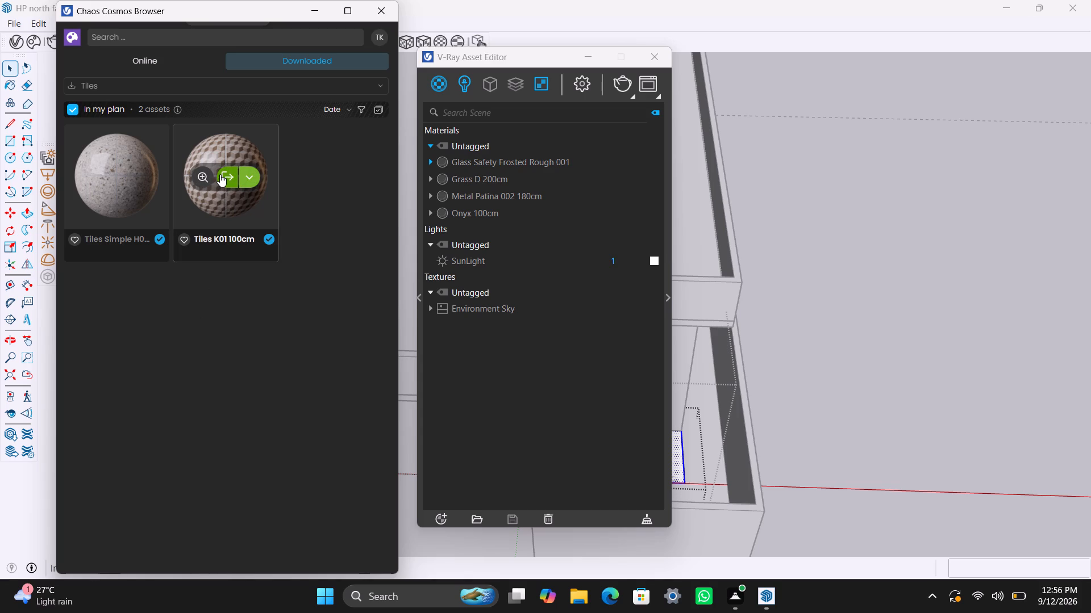
pyautogui.click(220, 174)
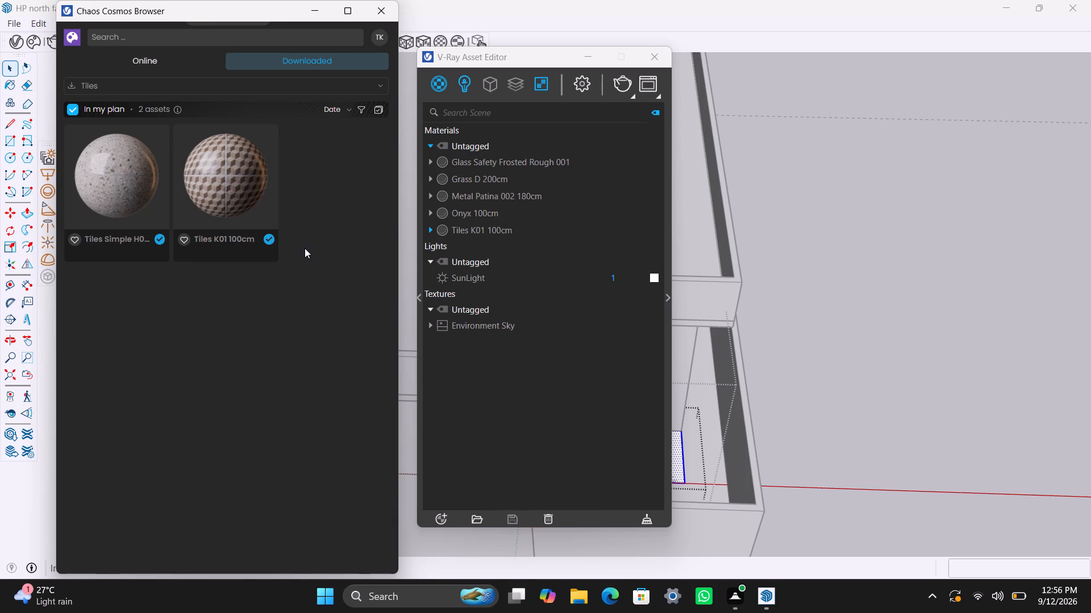
# Search the online assets for "wall paints", and download and import the Wall Paint Bumpy 01 Blue 100cm material.
pyautogui.click(194, 85)
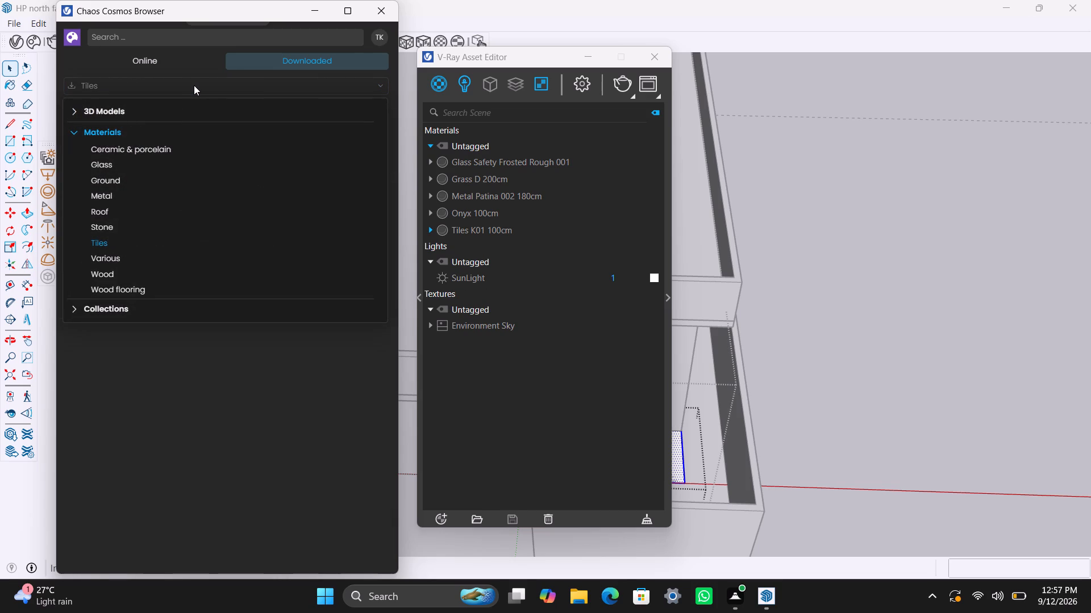
pyautogui.click(160, 34)
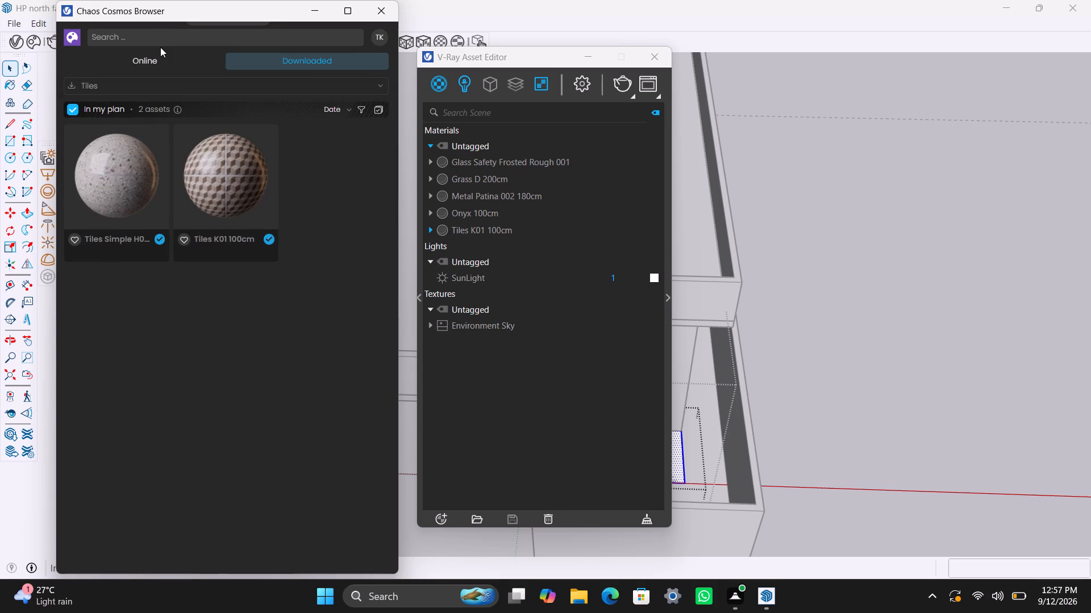
pyautogui.write('wall paints')
pyautogui.press('Return')
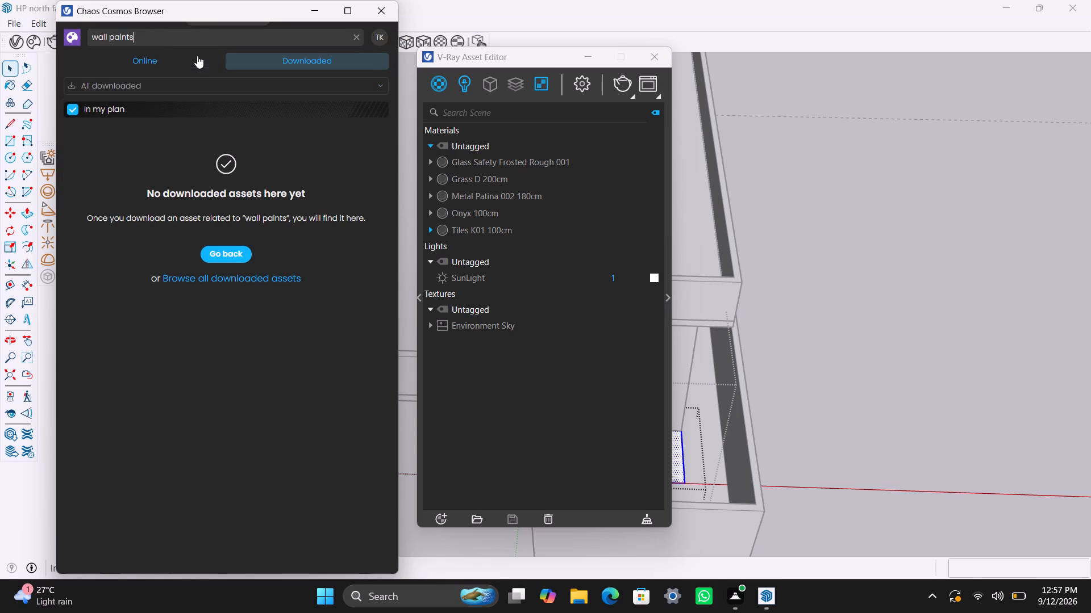
pyautogui.click(188, 41)
pyautogui.click(234, 253)
pyautogui.click(149, 37)
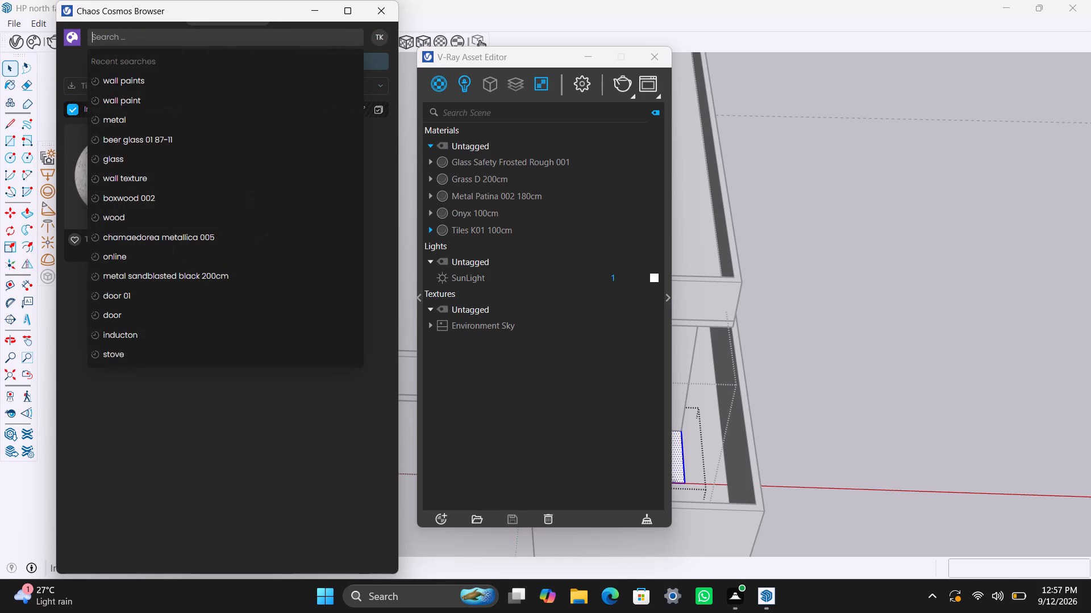
pyautogui.write('wall paints')
pyautogui.press('Return')
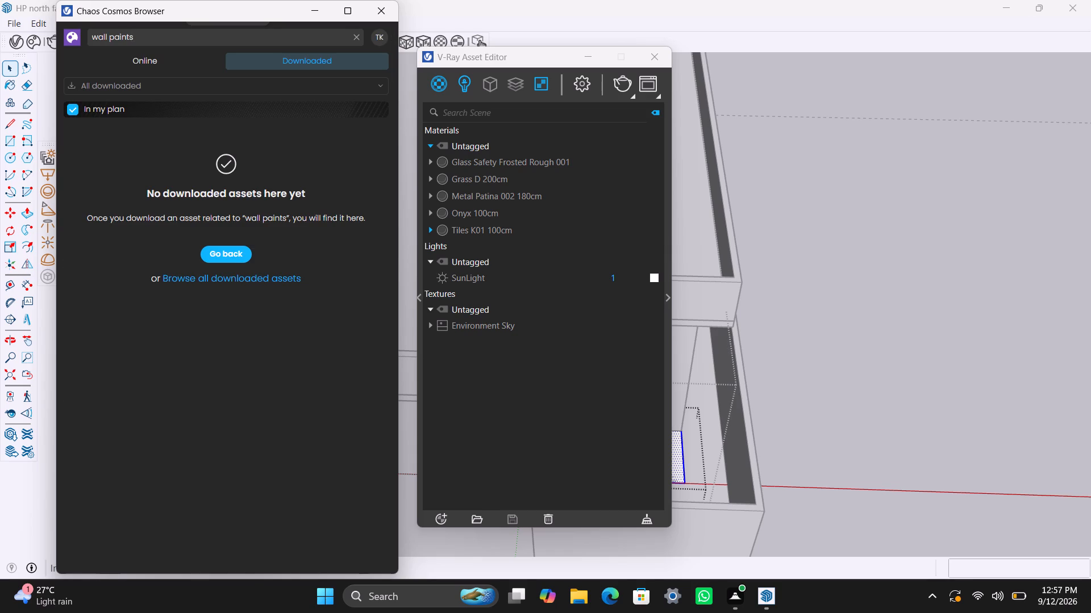
pyautogui.click(144, 65)
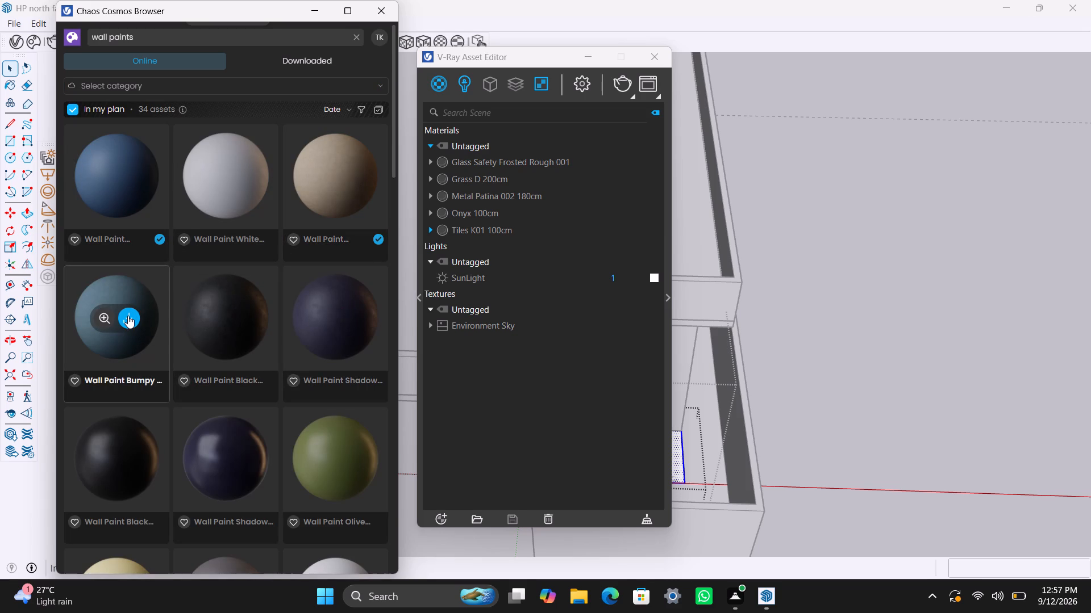
pyautogui.click(128, 316)
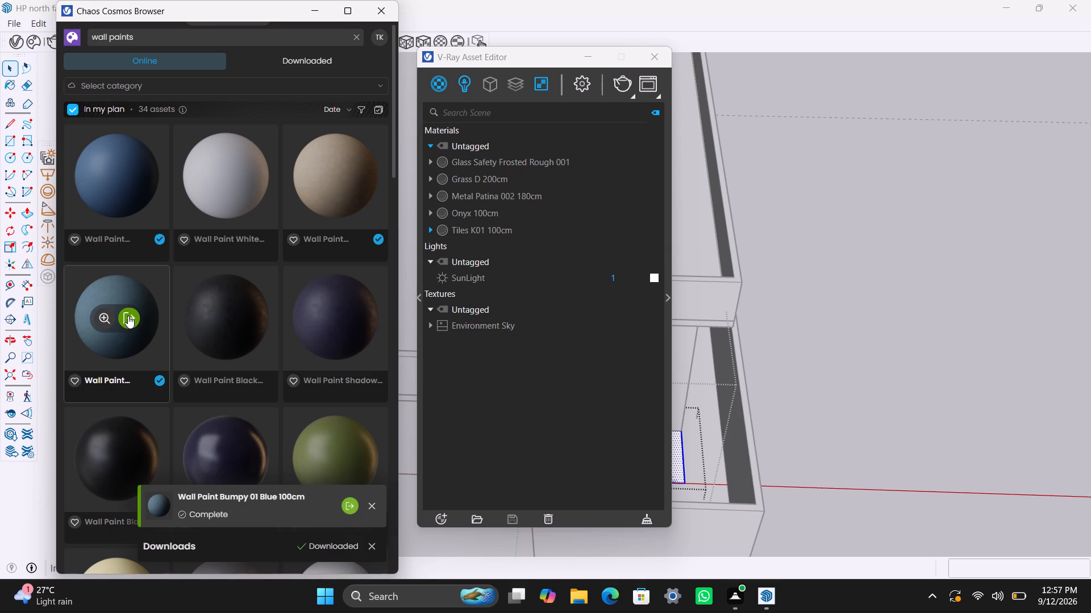
pyautogui.click(127, 316)
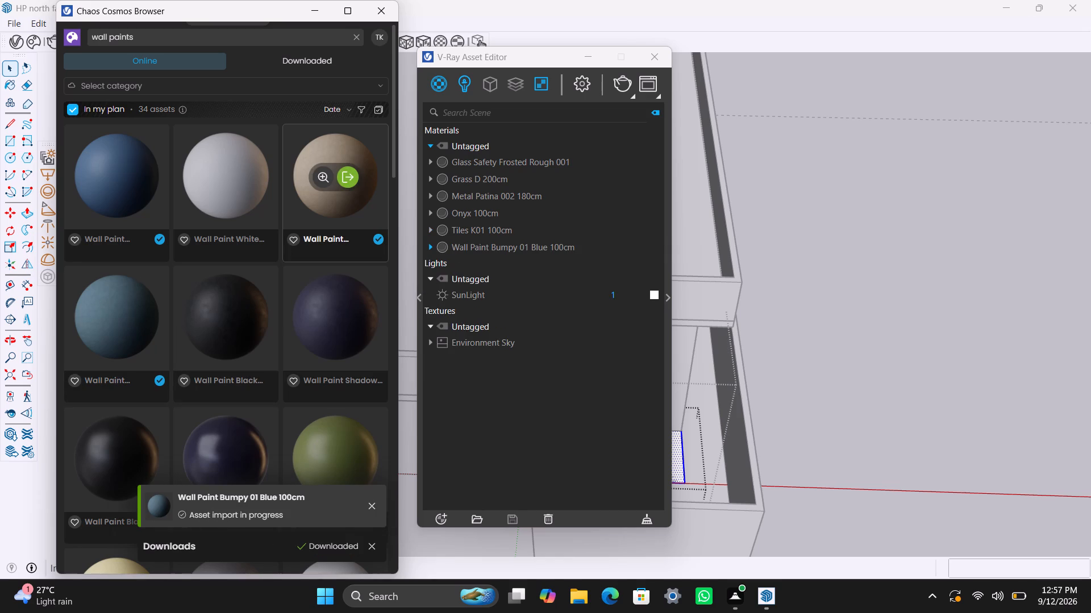
# Look through the online wall paint materials to choose another paint colour for the house.
pyautogui.scroll(-1, 212, 370)
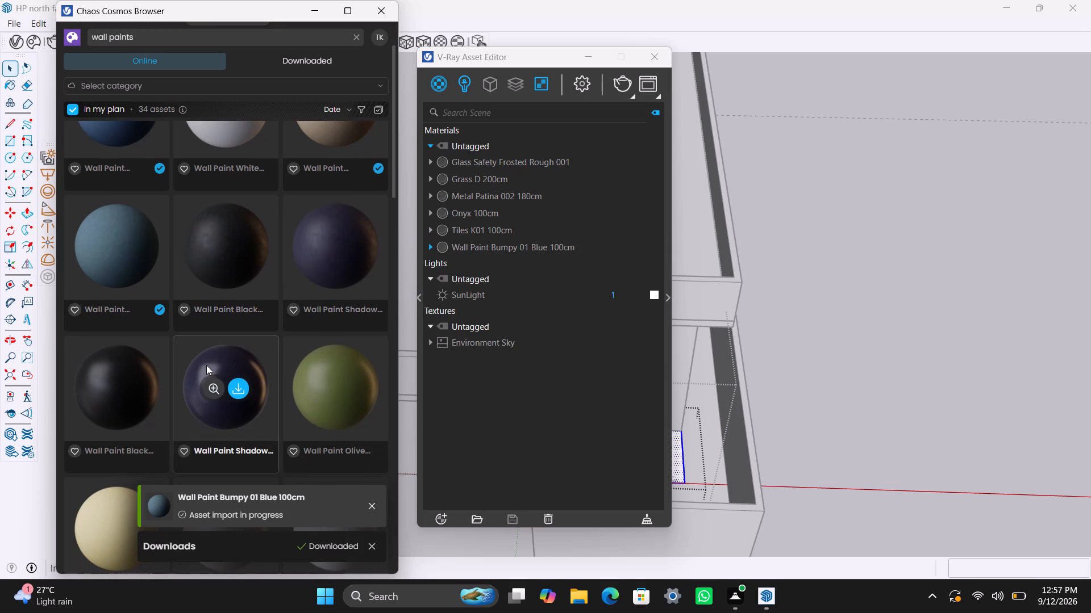
pyautogui.scroll(1, 202, 353)
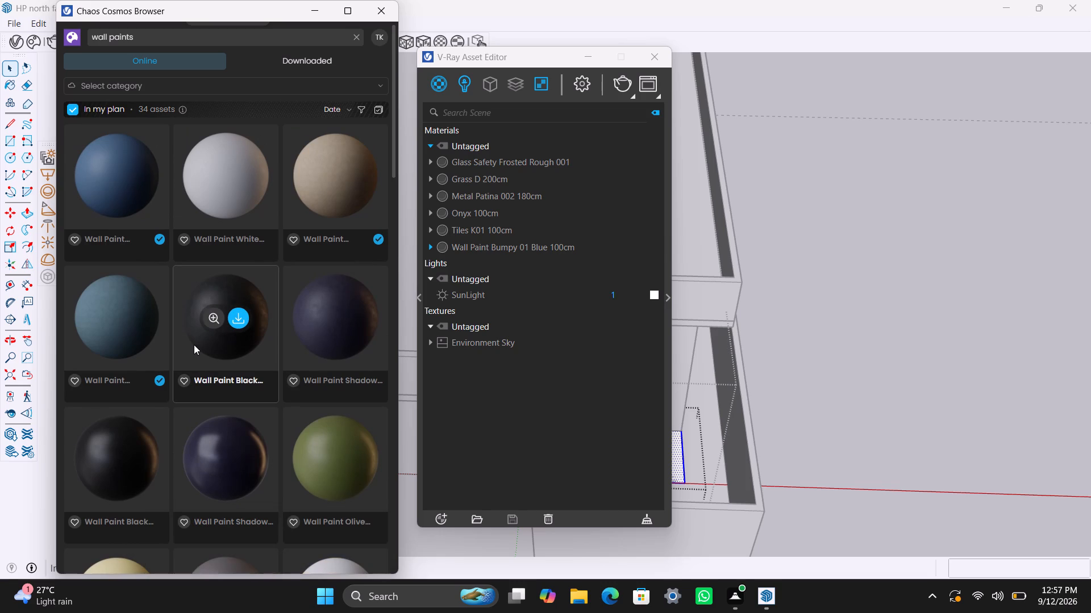
pyautogui.scroll(-2, 246, 415)
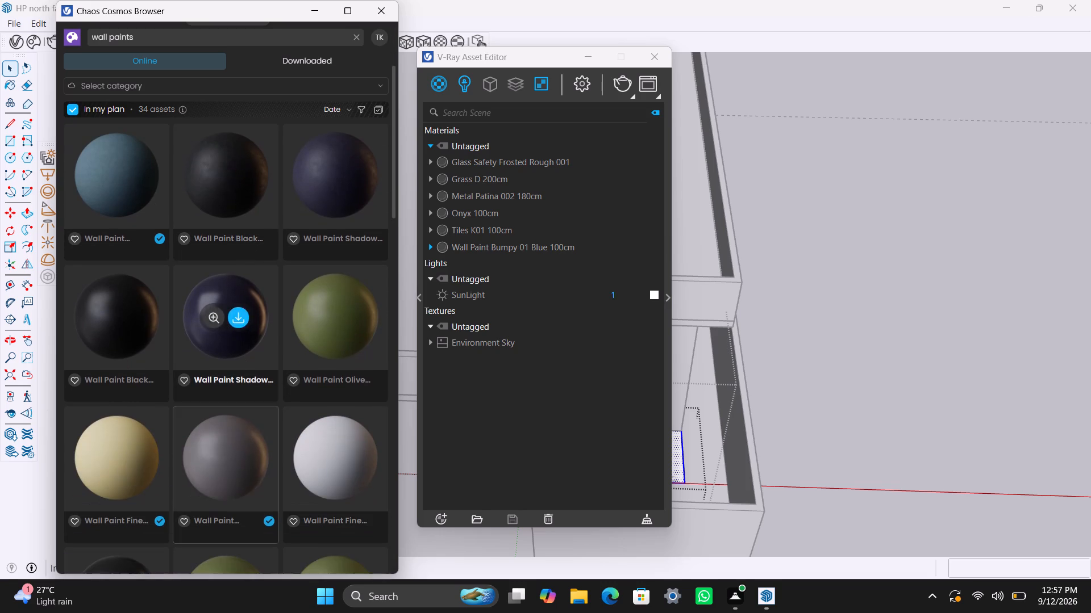
pyautogui.scroll(-2, 256, 444)
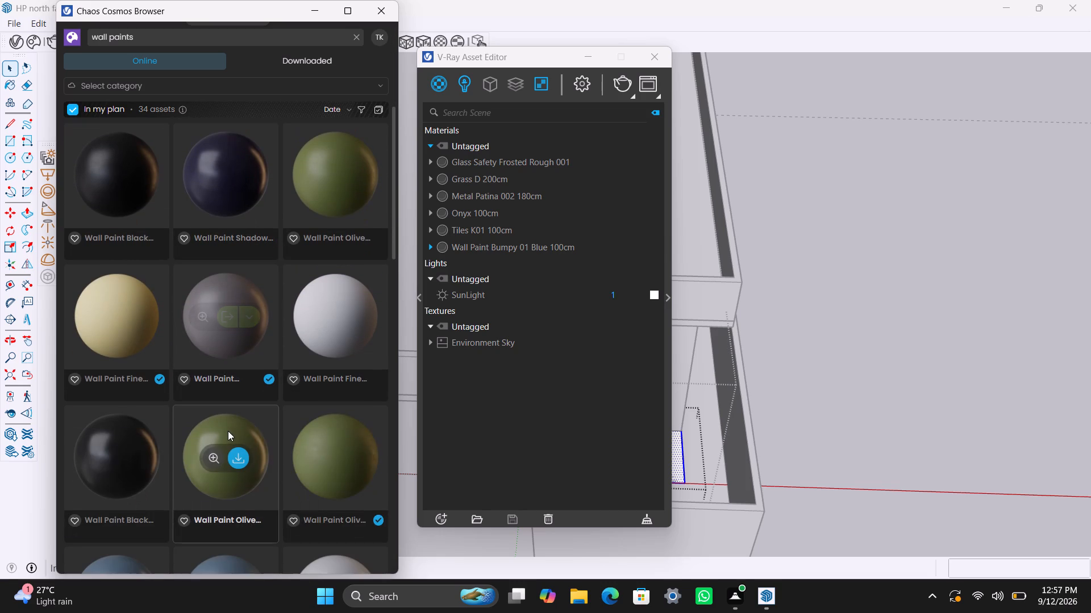
pyautogui.scroll(-5, 232, 412)
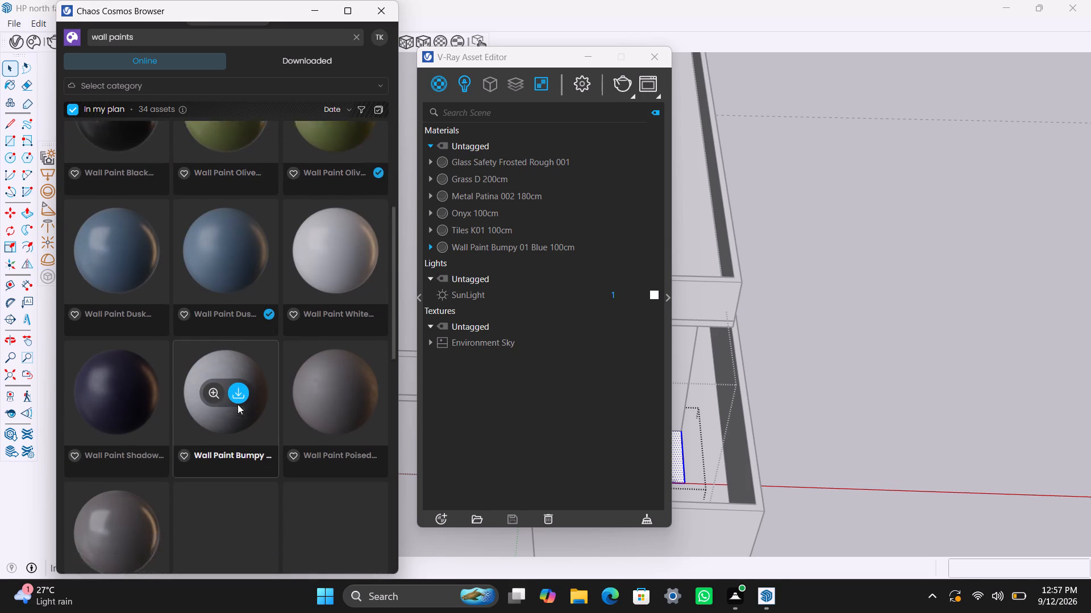
pyautogui.scroll(-3, 236, 407)
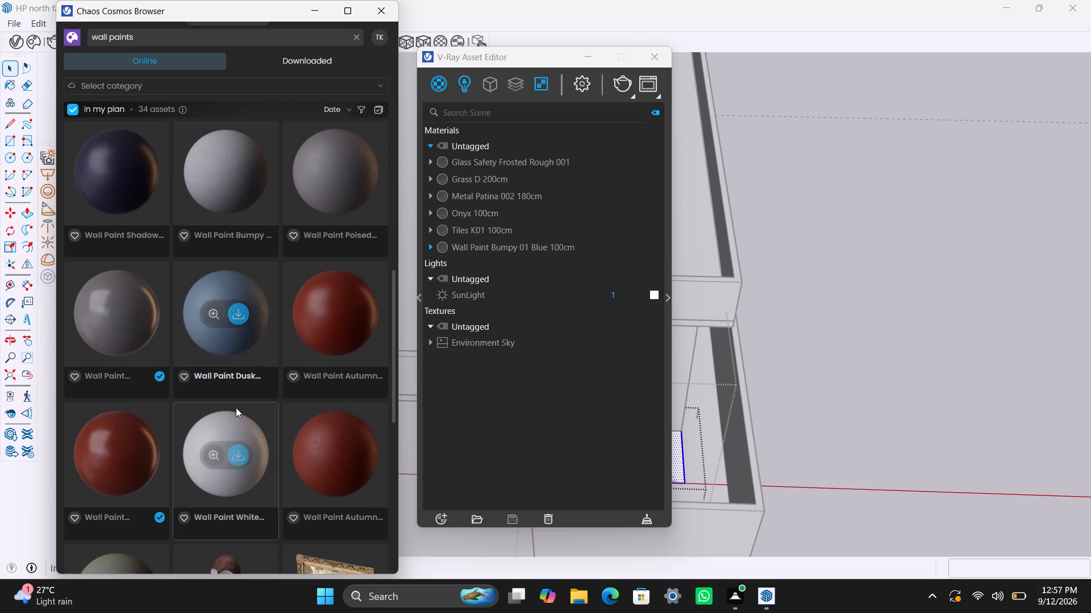
pyautogui.scroll(-2, 228, 408)
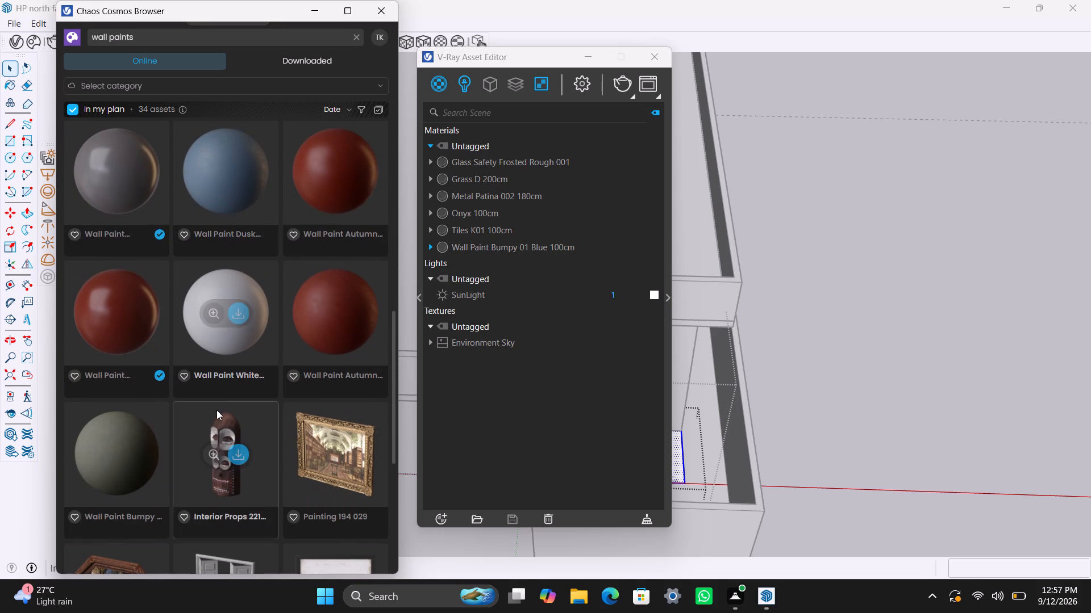
pyautogui.scroll(-4, 202, 434)
pyautogui.scroll(12, 272, 433)
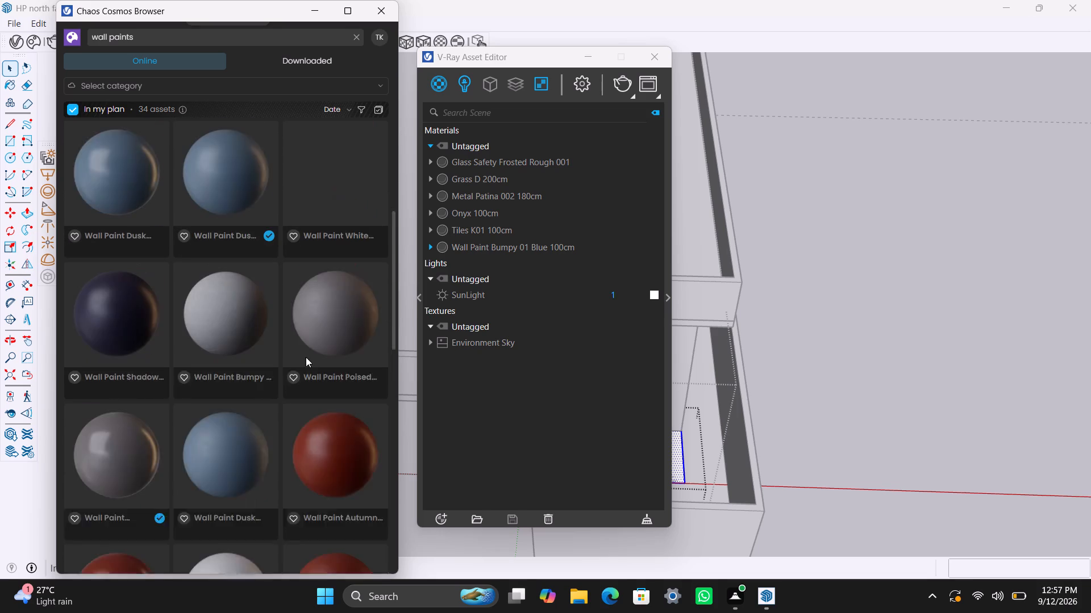
pyautogui.scroll(4, 312, 334)
pyautogui.scroll(3, 207, 393)
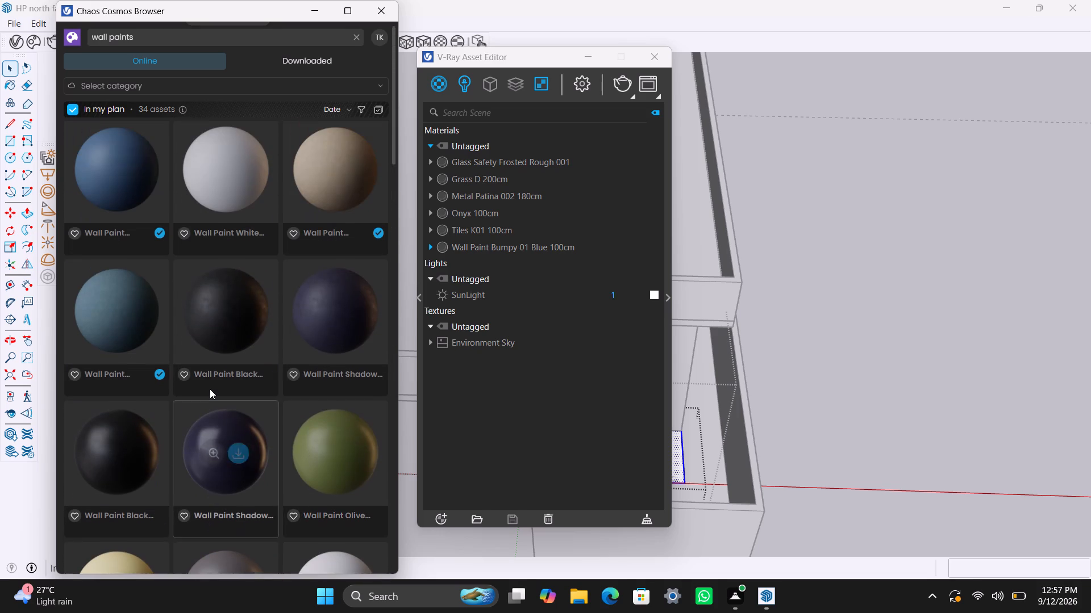
pyautogui.scroll(3, 210, 389)
# Import the already downloaded Wall Paint Fine Grain 01 Yellow 100cm material from the online wall paints results into the model.
pyautogui.scroll(-2, 211, 388)
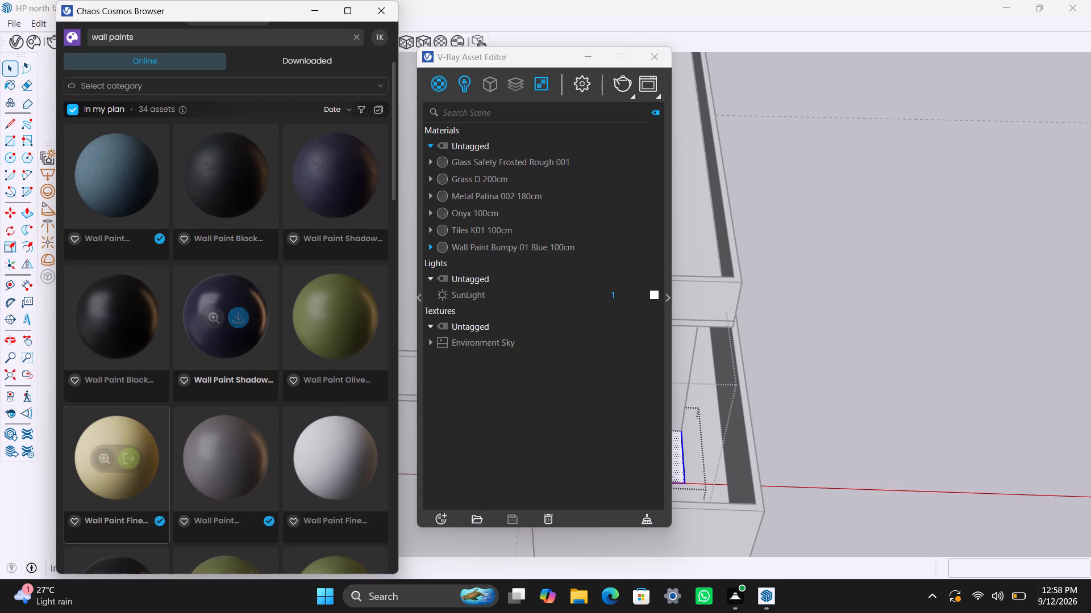
pyautogui.click(128, 464)
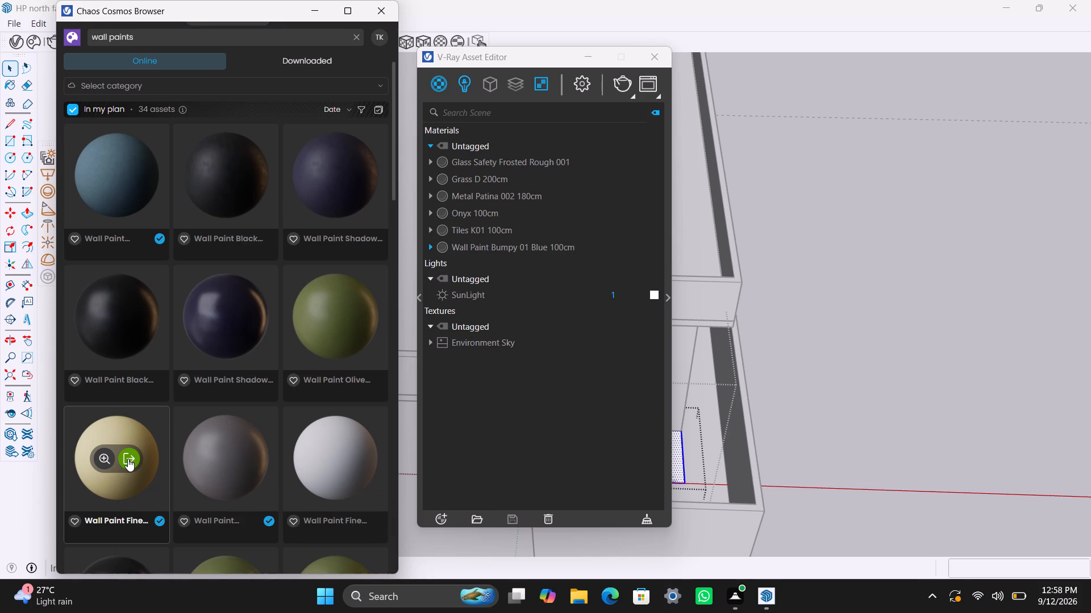
pyautogui.click(128, 459)
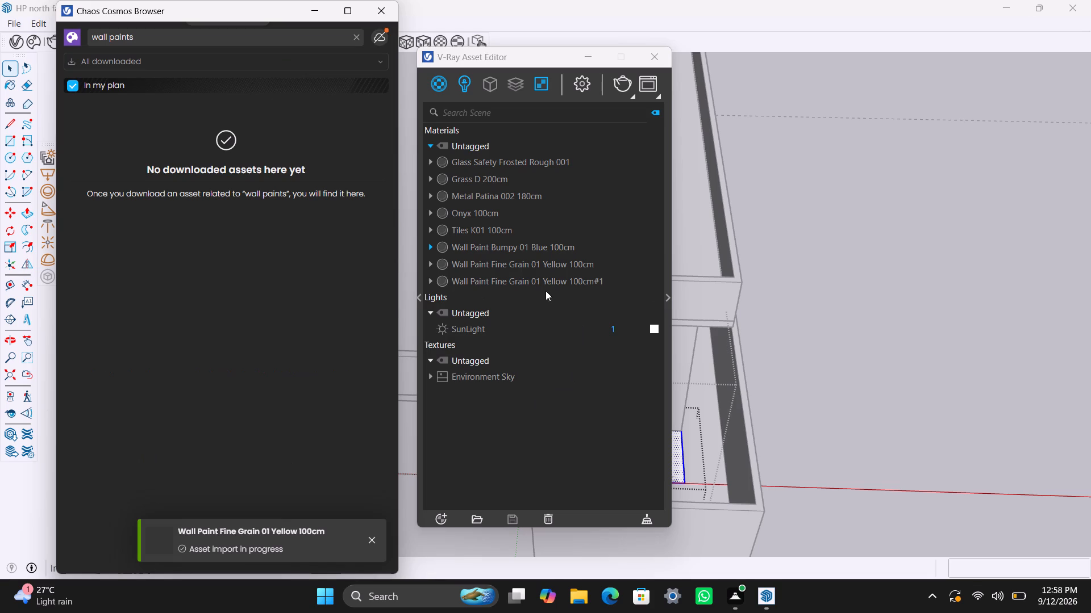
# Delete the duplicate material Wall Paint Fine Grain 01 Yellow 100cm#1 from the scene's materials.
pyautogui.click(537, 277)
pyautogui.rightClick(536, 277)
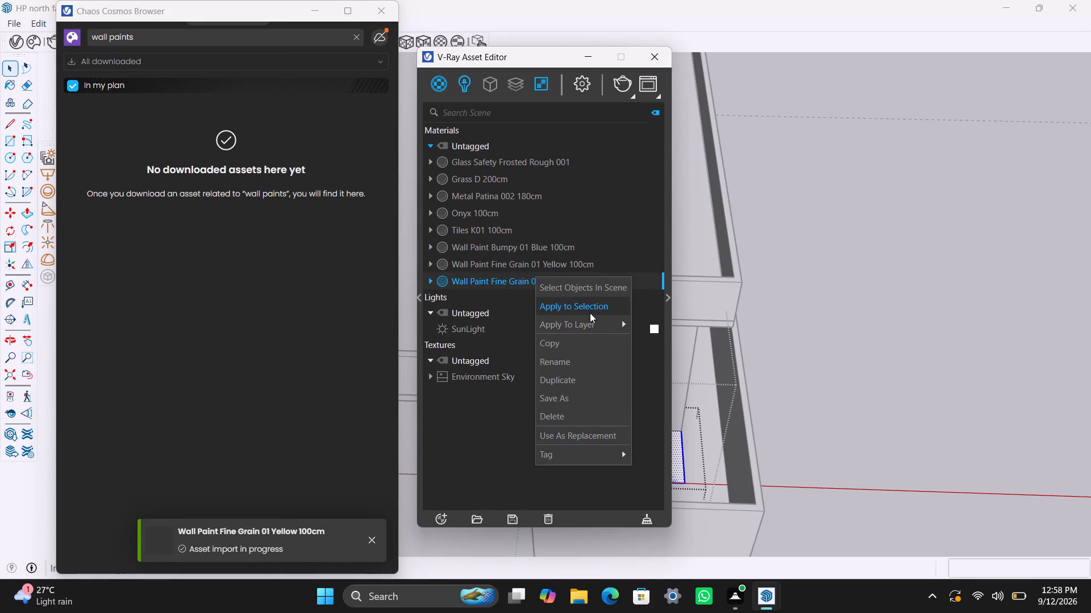
pyautogui.click(575, 415)
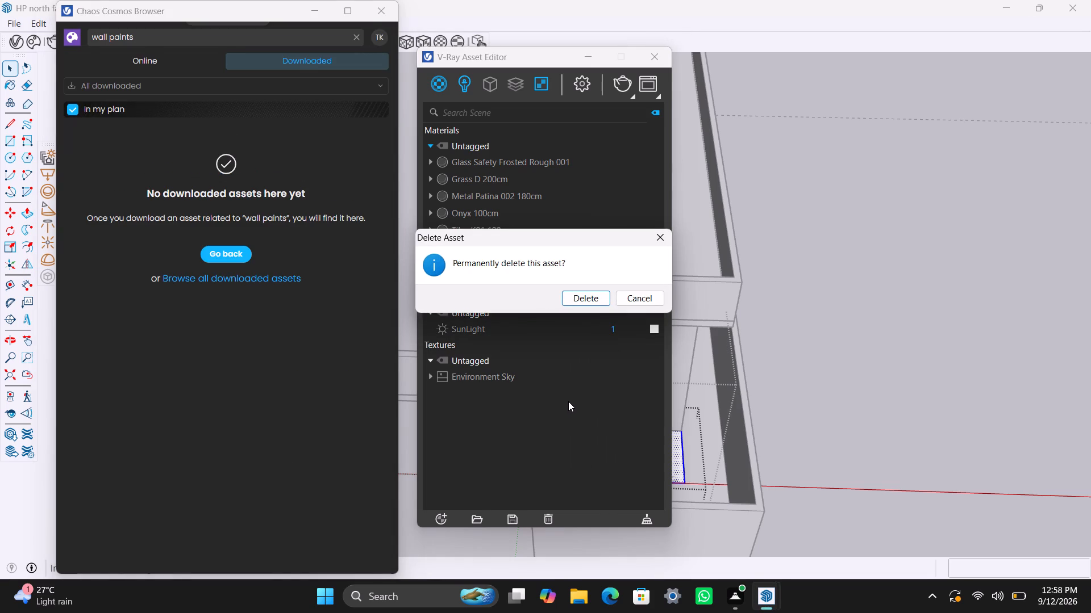
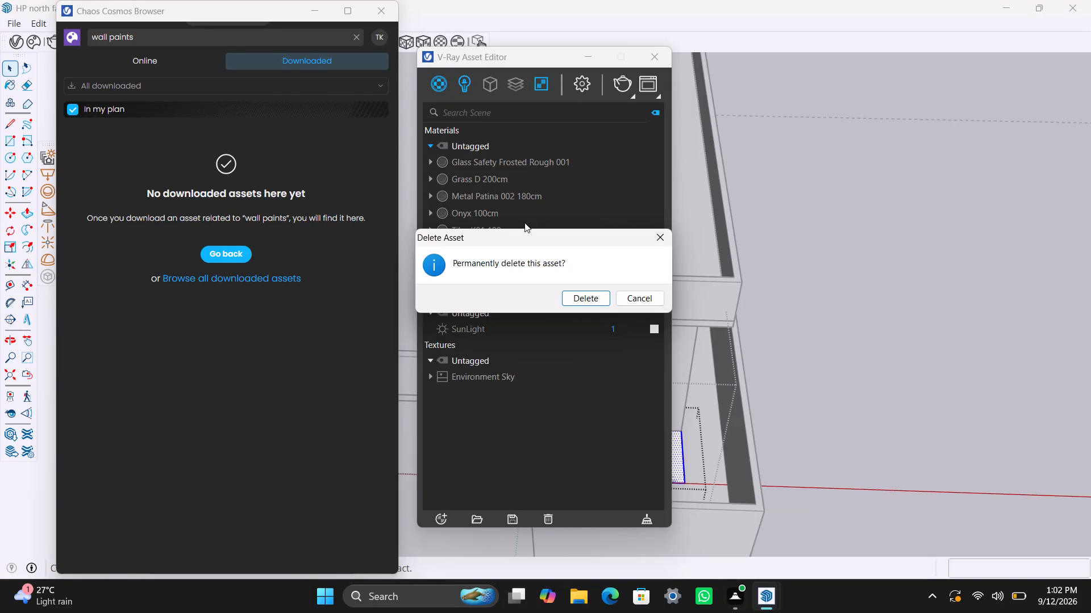
# Delete the duplicate material Wall Paint Fine Grain 01 Yellow 100cm#1 from the scene and minimize the Cosmos browser.
pyautogui.click(665, 232)
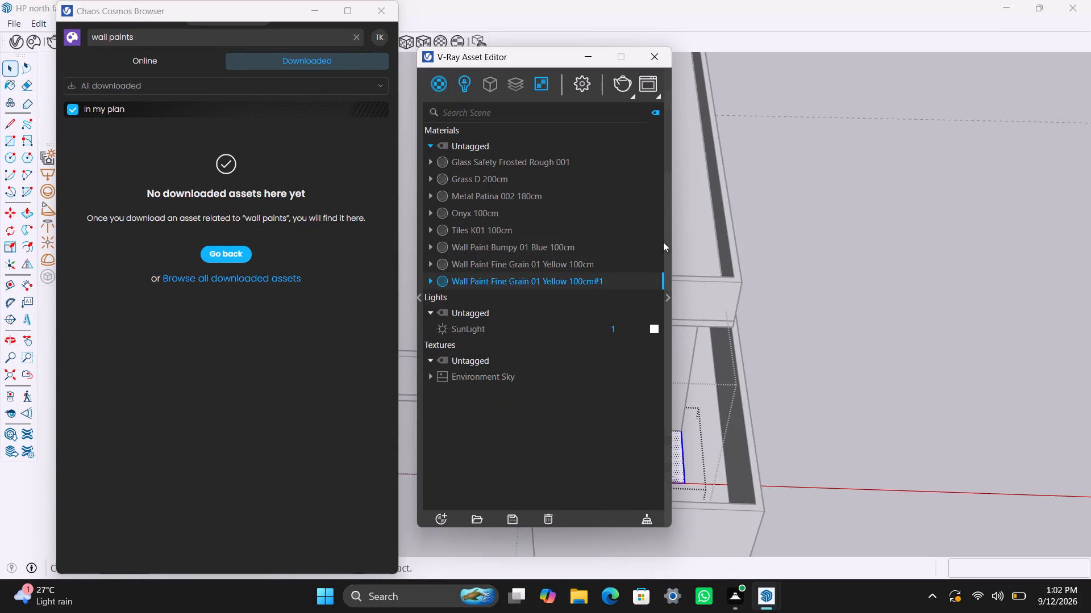
pyautogui.rightClick(624, 277)
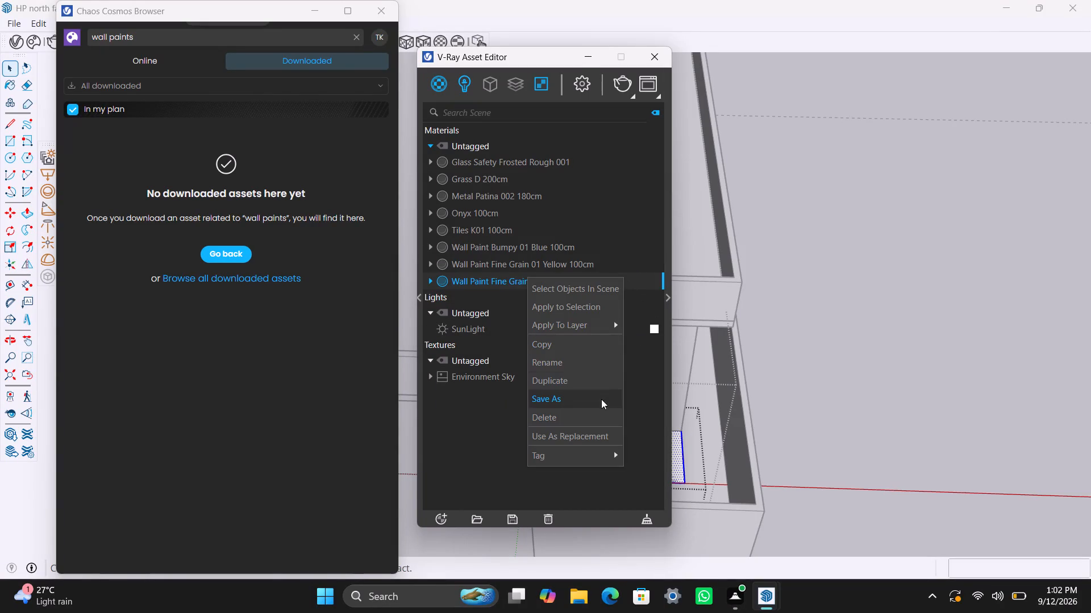
pyautogui.click(598, 409)
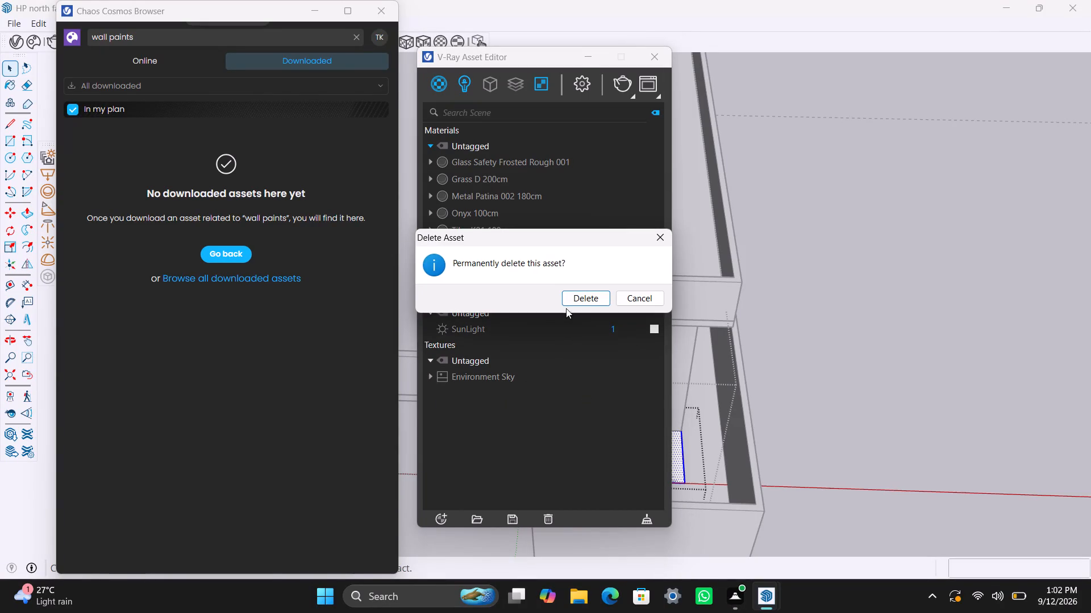
pyautogui.click(580, 297)
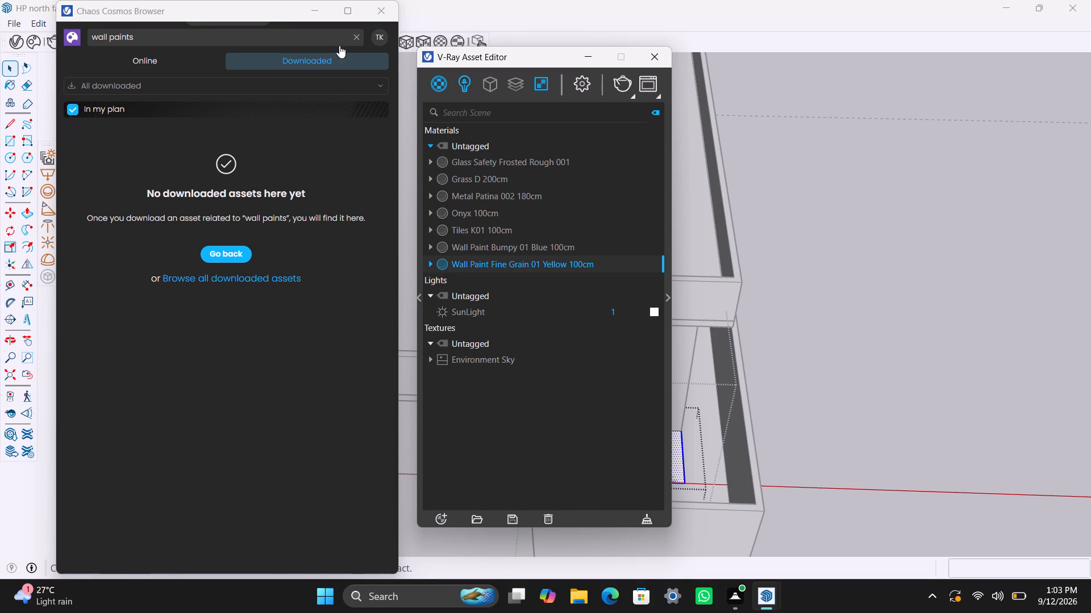
pyautogui.click(320, 11)
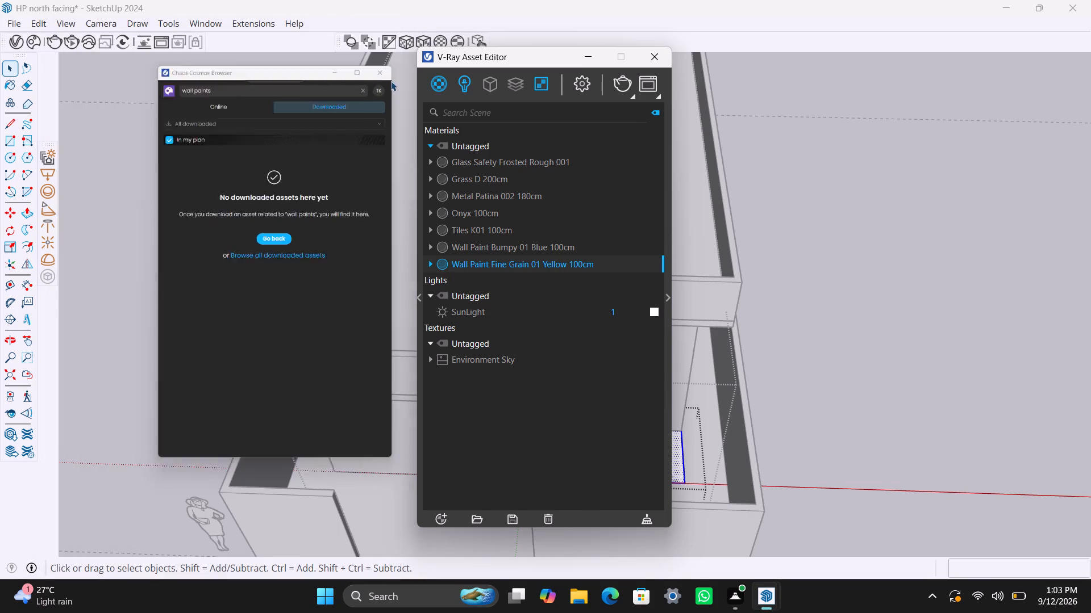
# Exit the open group and delete all the construction guides from the model.
pyautogui.scroll(-1, 378, 337)
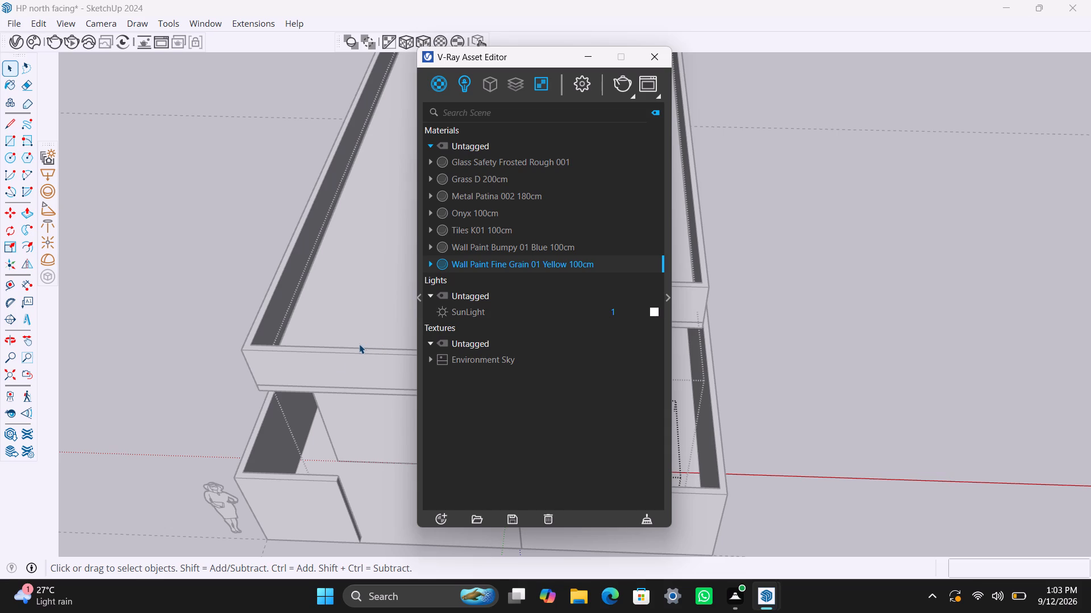
pyautogui.scroll(1, 319, 463)
pyautogui.moveTo(360, 434); pyautogui.dragTo(366, 334, button='middle')
pyautogui.click(169, 215)
pyautogui.click(172, 221)
pyautogui.tripleClick(177, 221)
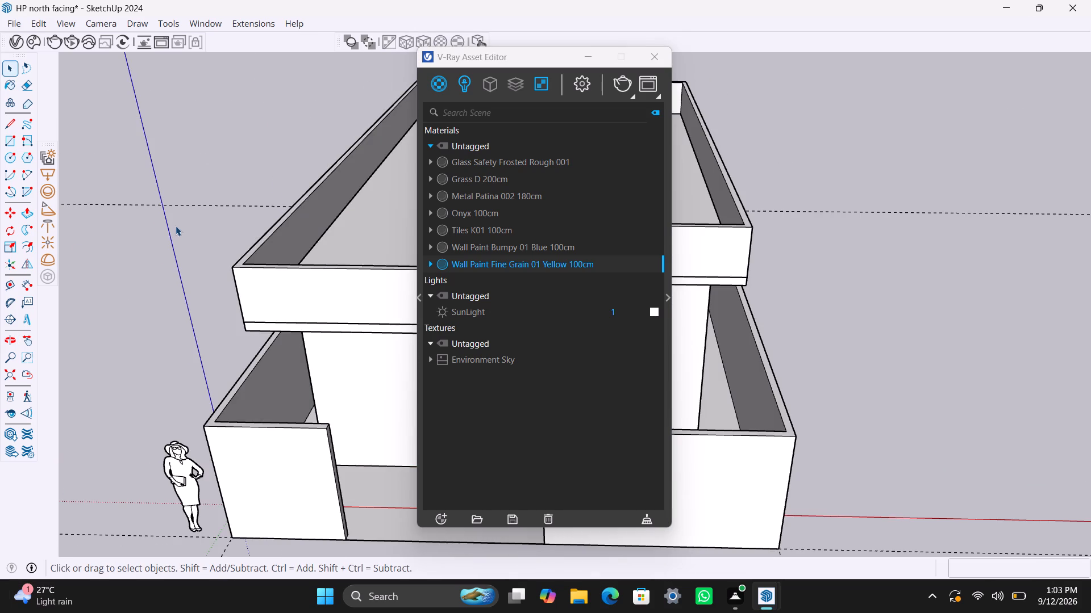
pyautogui.scroll(-4, 264, 363)
pyautogui.moveTo(278, 423); pyautogui.dragTo(343, 380, button='middle')
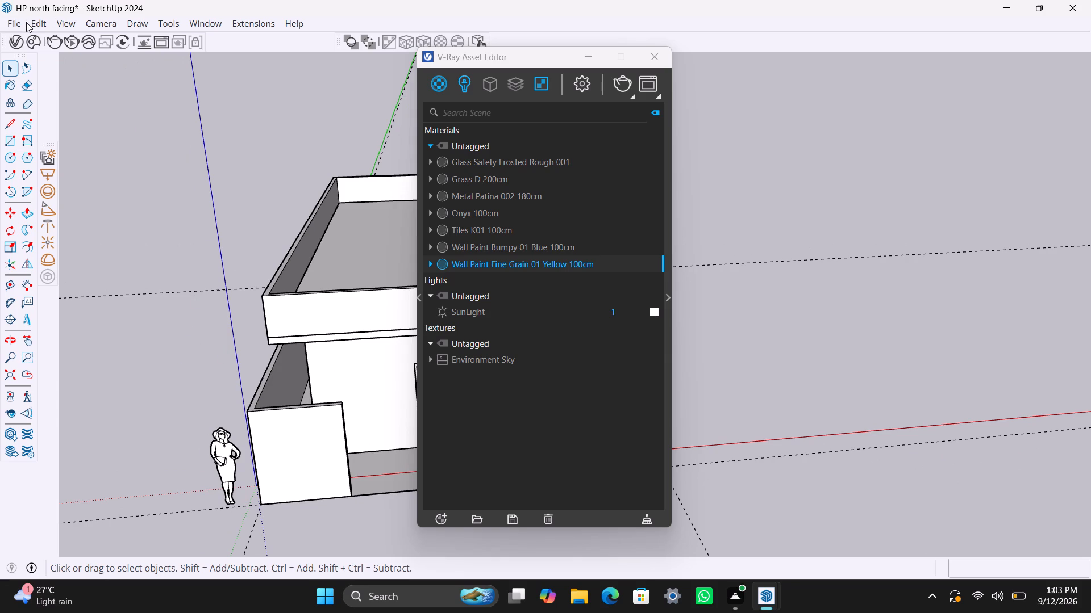
pyautogui.moveTo(40, 19); pyautogui.dragTo(40, 27)
pyautogui.click(74, 161)
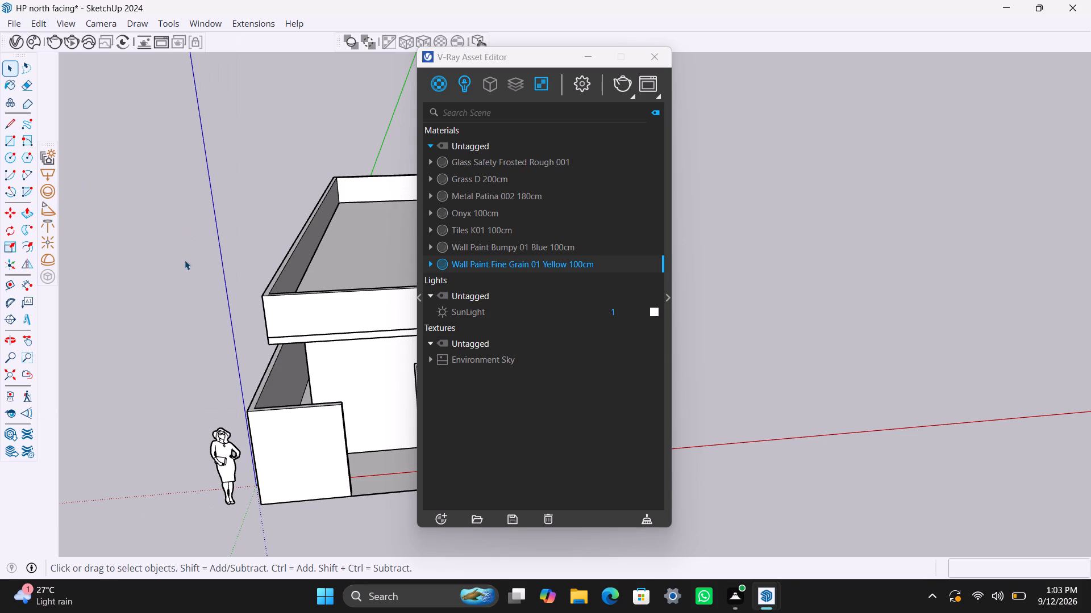
# Delete the human scale figure standing beside the compound wall.
pyautogui.click(218, 448)
pyautogui.press('Delete')
# Move the whole house model so that the compound wall's front bottom corner sits on the axes origin.
pyautogui.scroll(-2, 256, 406)
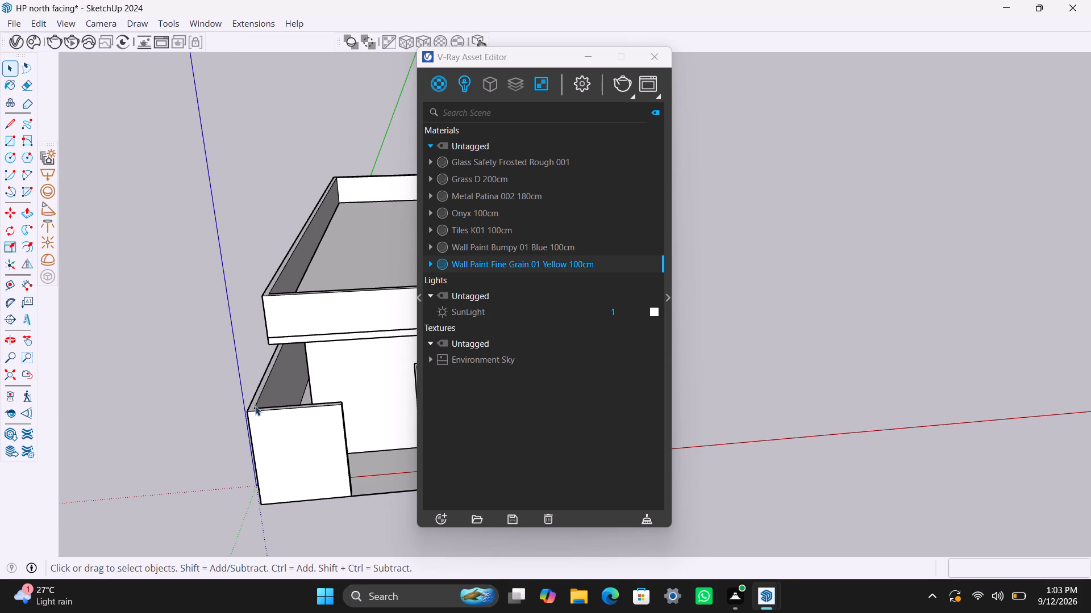
pyautogui.scroll(3, 224, 405)
pyautogui.click(282, 486)
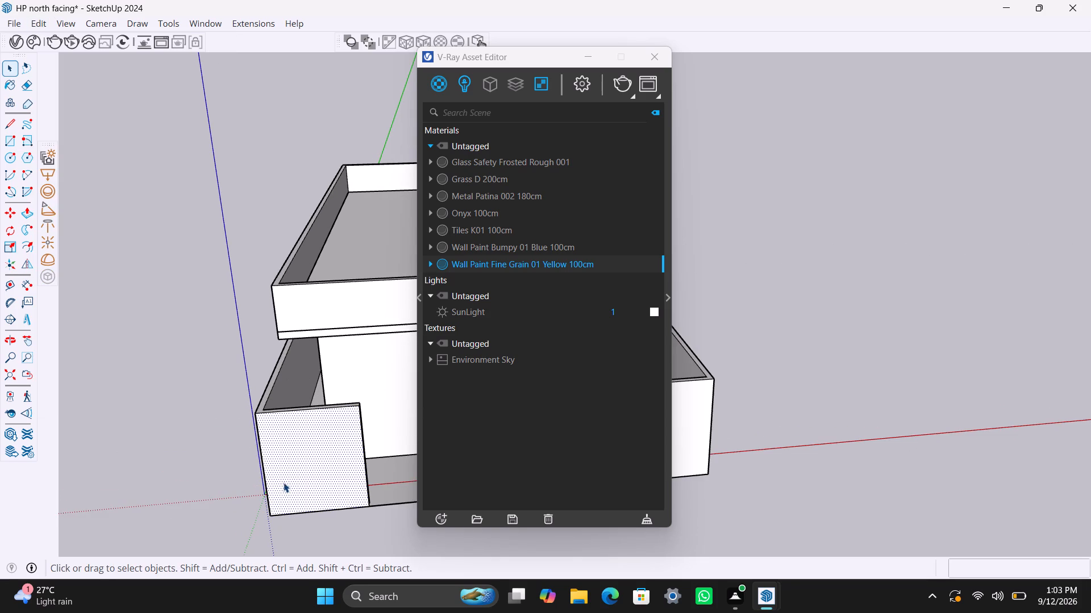
pyautogui.click(205, 242)
pyautogui.moveTo(177, 82); pyautogui.dragTo(624, 514)
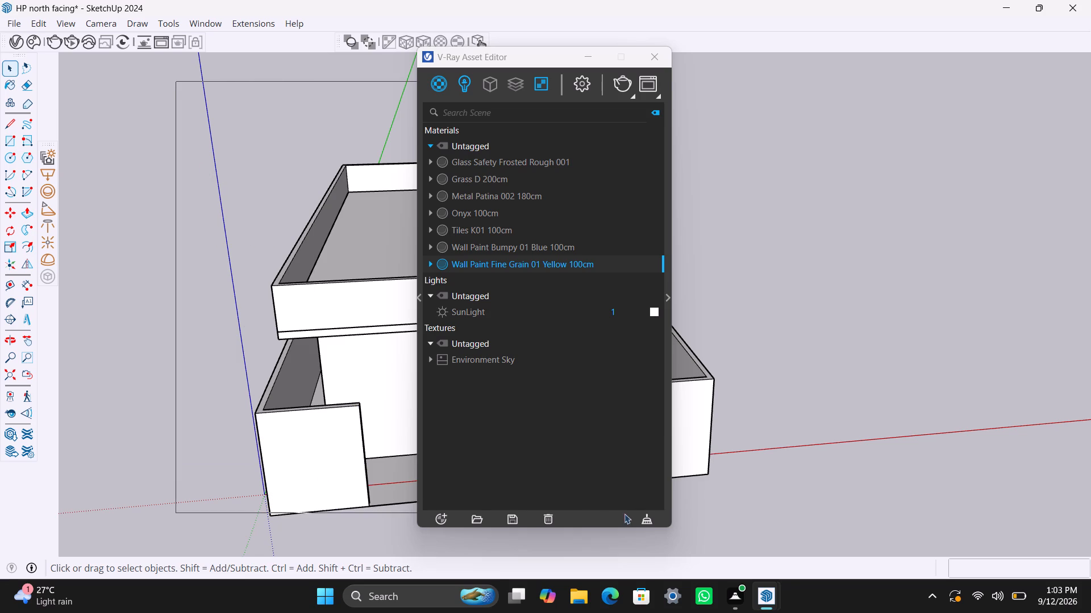
pyautogui.moveTo(624, 514); pyautogui.dragTo(769, 527)
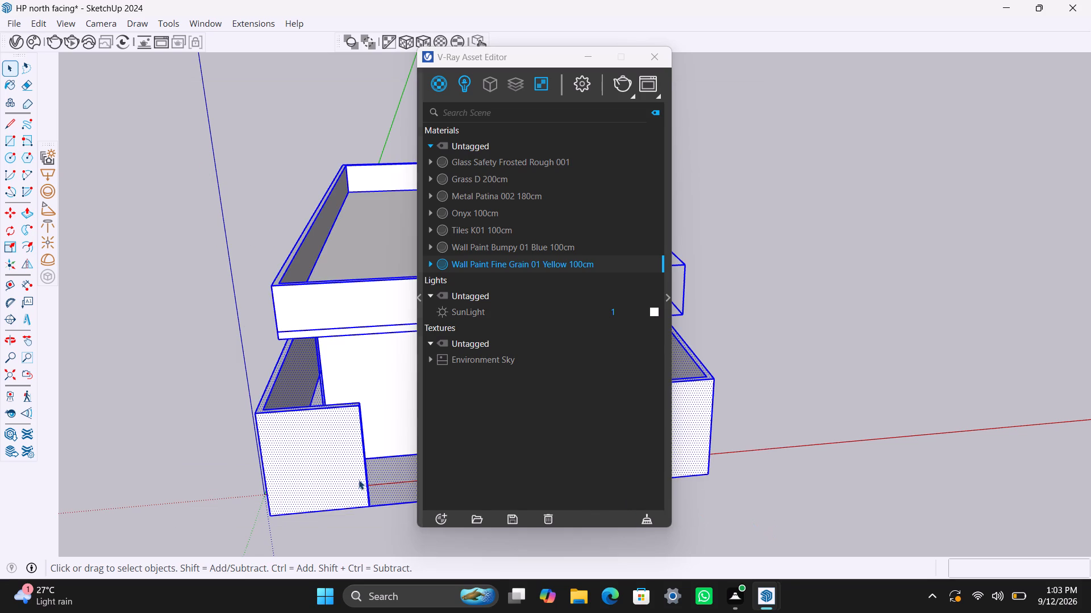
pyautogui.press('m')
pyautogui.click(273, 519)
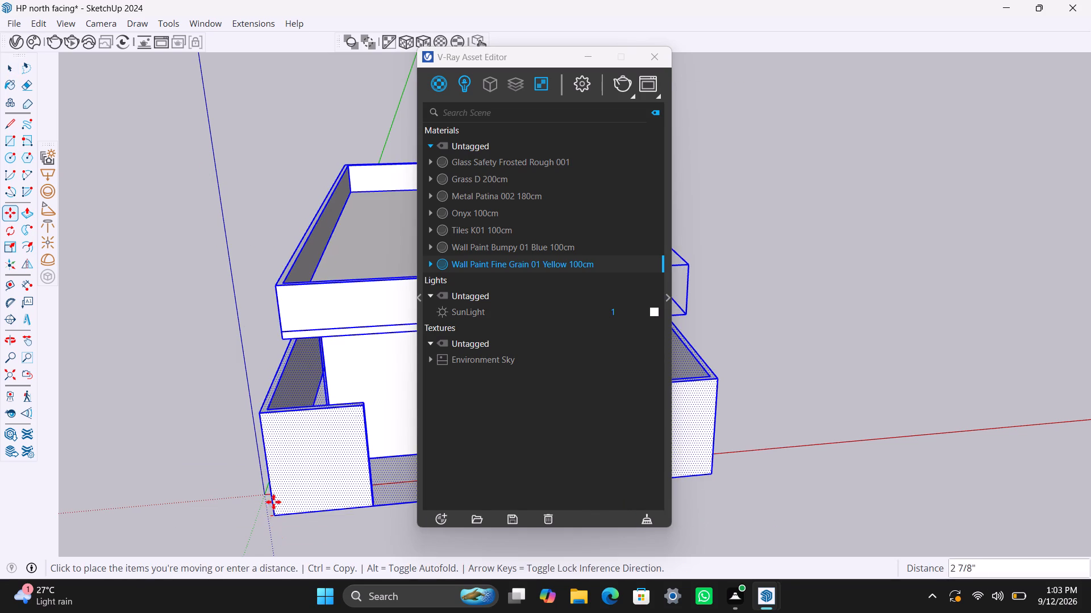
pyautogui.click(261, 492)
pyautogui.press('space')
pyautogui.click(219, 457)
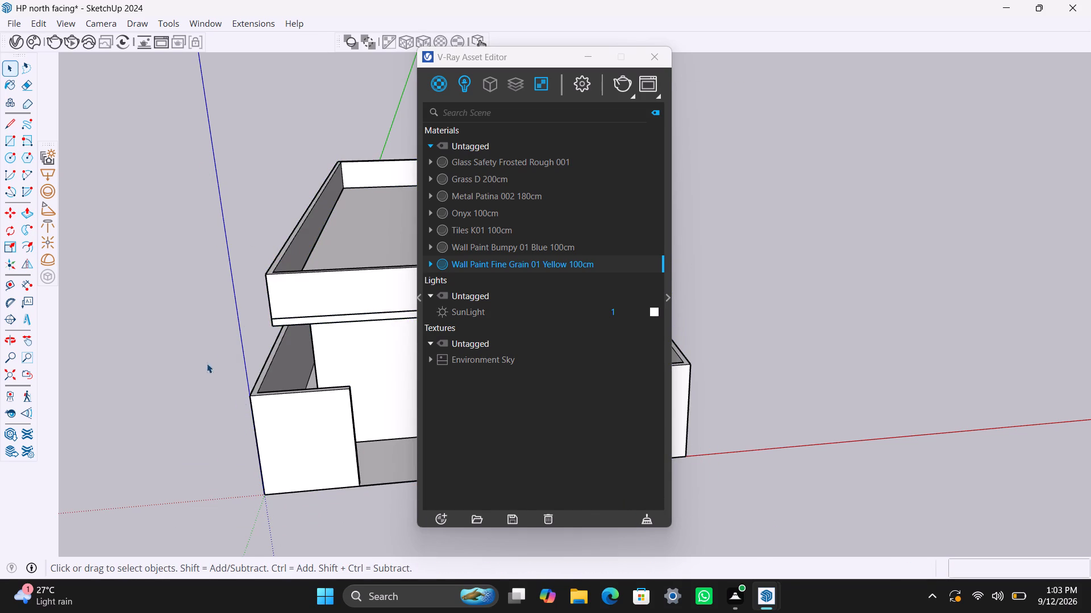
# Inside the house group, apply Wall Paint Bumpy 01 Blue 100cm to the front door wall face, with cubic texture projection fitted to its bounding box.
pyautogui.scroll(-4, 205, 347)
pyautogui.click(349, 356)
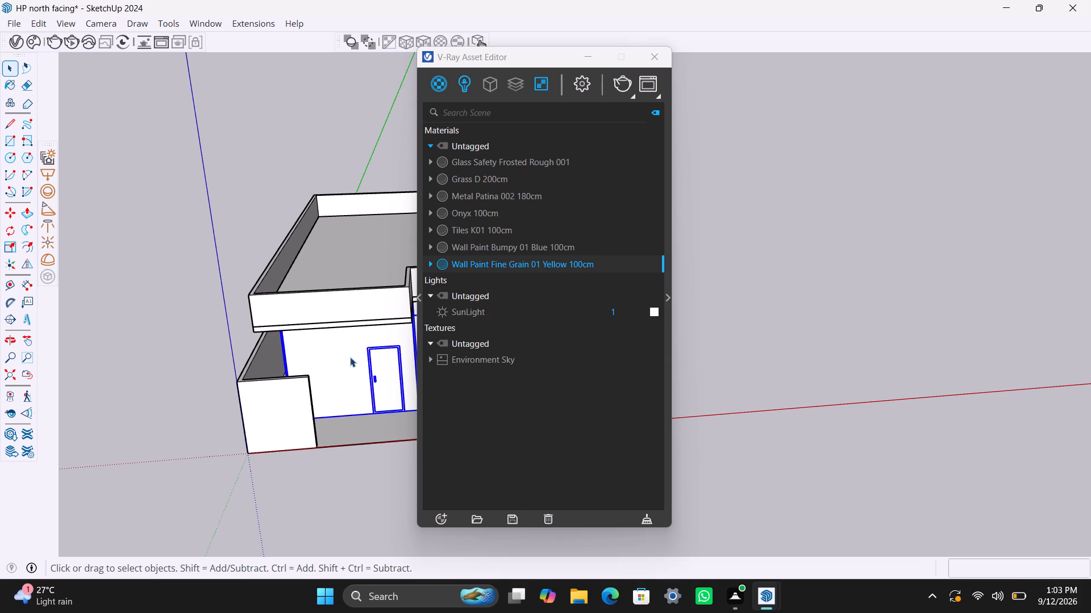
pyautogui.doubleClick(345, 357)
pyautogui.doubleClick(340, 357)
pyautogui.scroll(2, 335, 355)
pyautogui.click(330, 344)
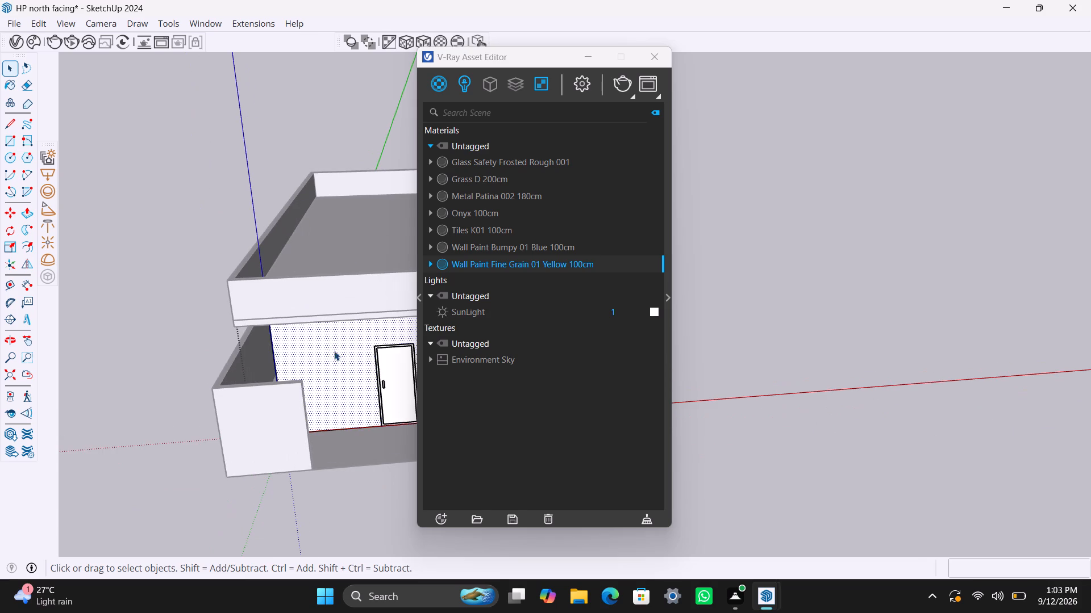
pyautogui.click(492, 247)
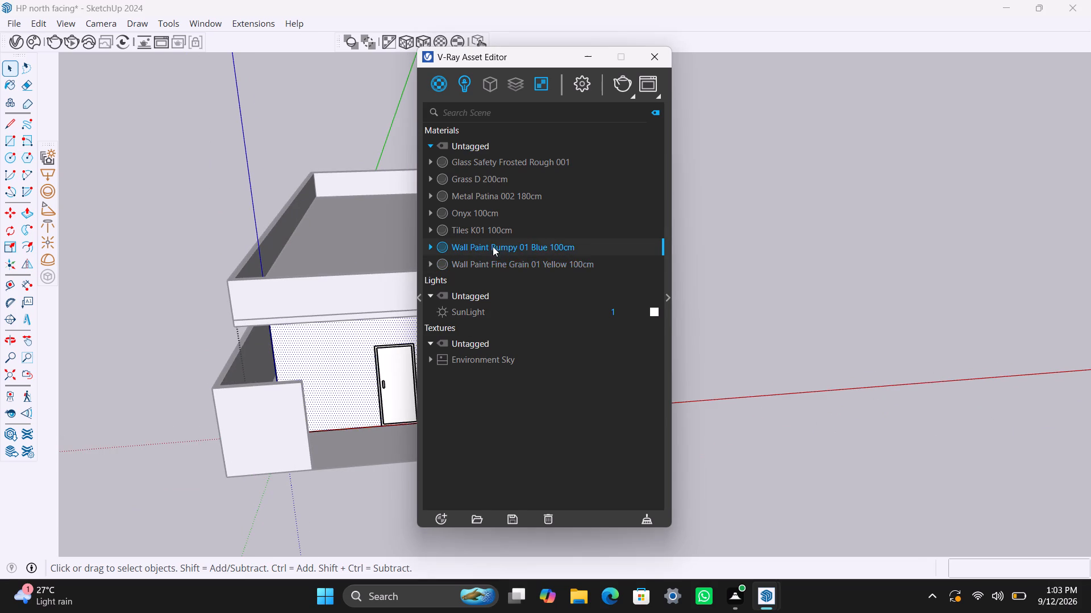
pyautogui.rightClick(493, 246)
pyautogui.click(555, 276)
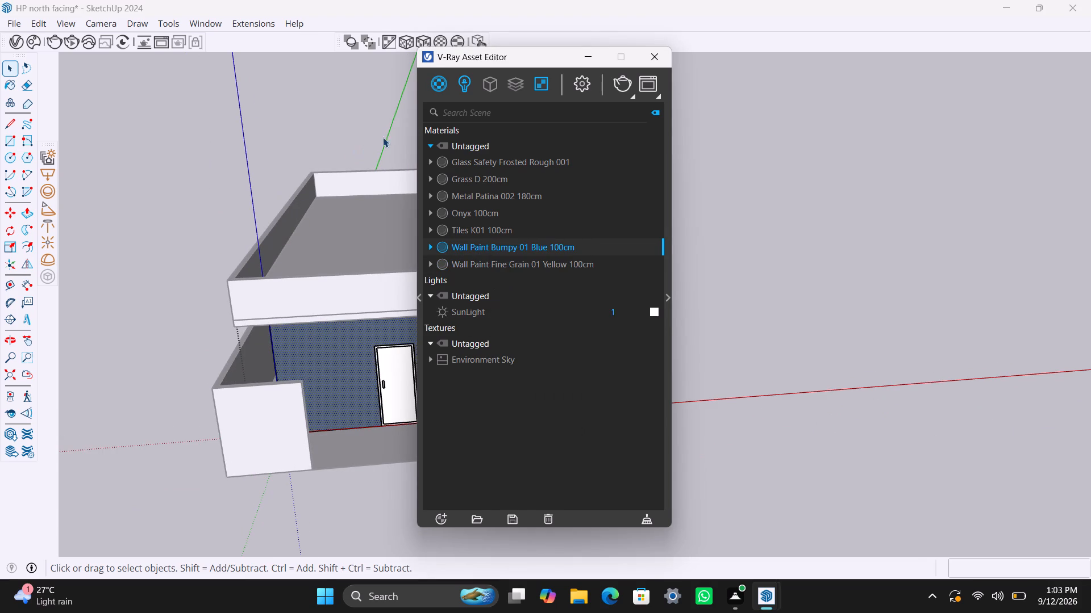
pyautogui.click(431, 37)
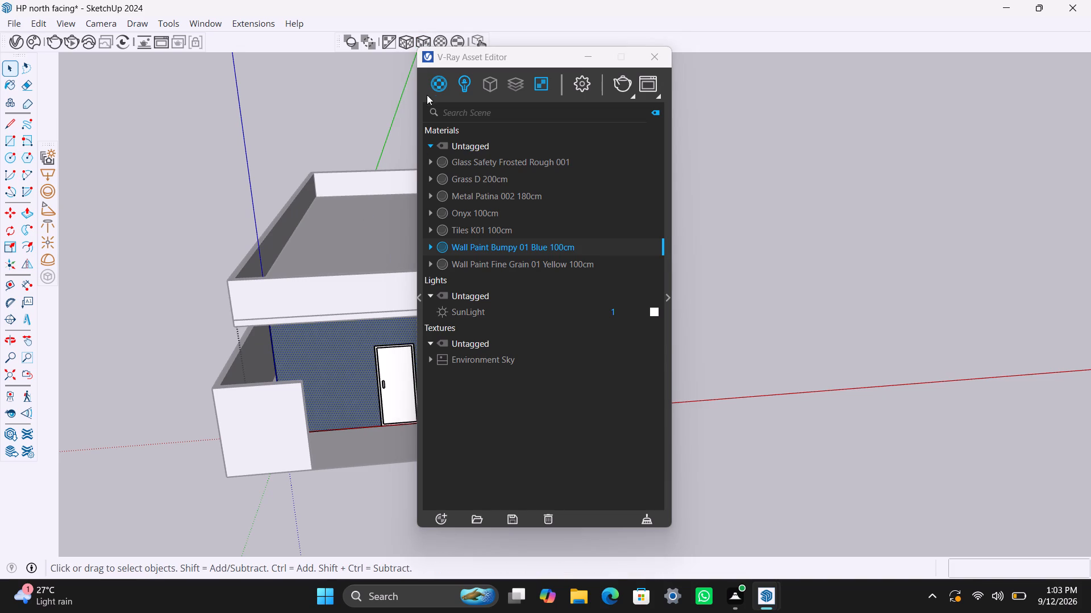
pyautogui.click(423, 37)
# Apply Wall Paint Bumpy 01 Blue 100cm with fitted cubic projection to the two wall faces between the door wall and the long windowed side wall.
pyautogui.scroll(-3, 370, 410)
pyautogui.moveTo(367, 418); pyautogui.dragTo(195, 395, button='middle')
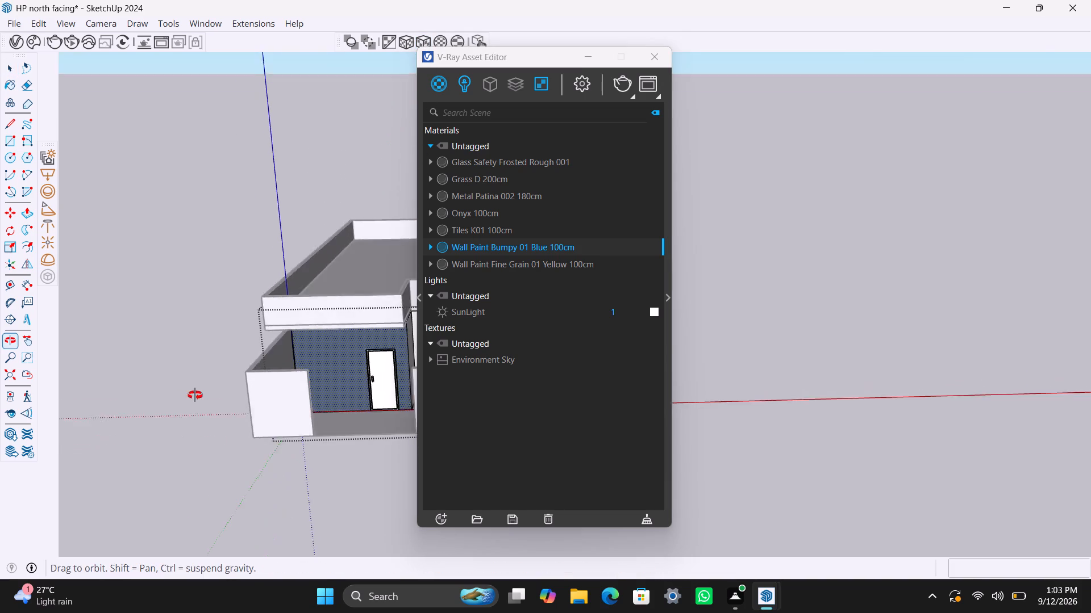
pyautogui.moveTo(195, 395); pyautogui.dragTo(86, 410, button='middle')
pyautogui.scroll(-3, 266, 390)
pyautogui.moveTo(305, 406); pyautogui.dragTo(147, 452, button='middle')
pyautogui.scroll(4, 284, 392)
pyautogui.click(270, 362)
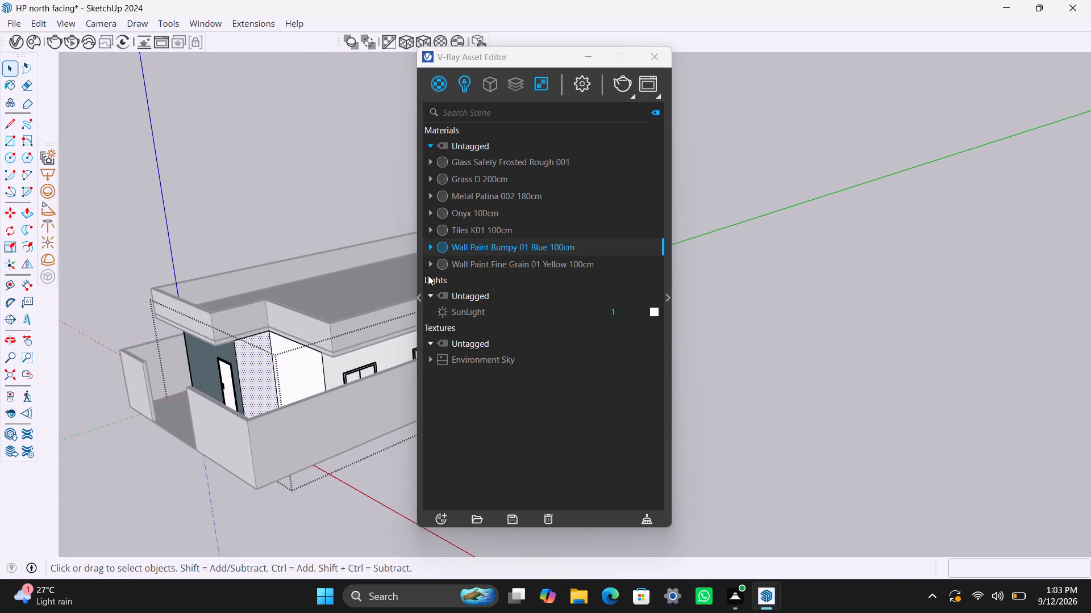
pyautogui.rightClick(566, 243)
pyautogui.click(616, 280)
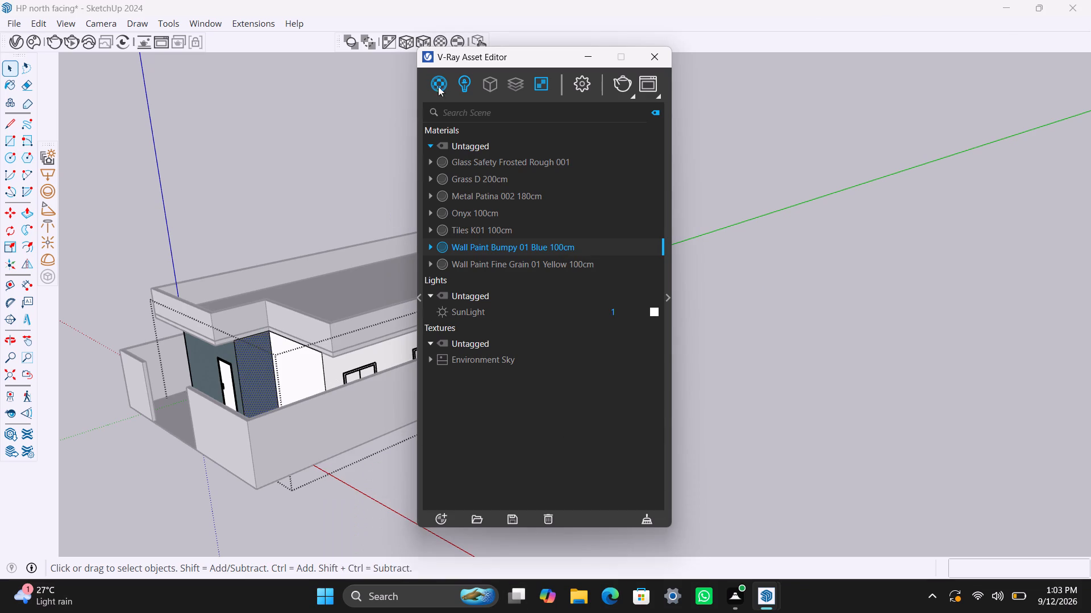
pyautogui.click(426, 44)
pyautogui.click(297, 387)
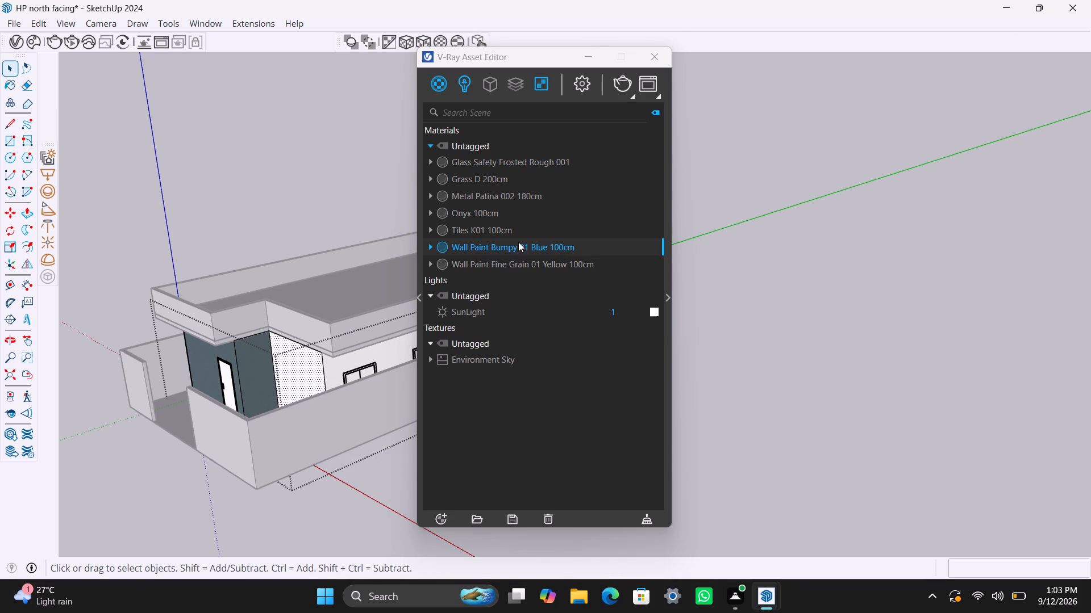
pyautogui.rightClick(518, 249)
pyautogui.click(557, 281)
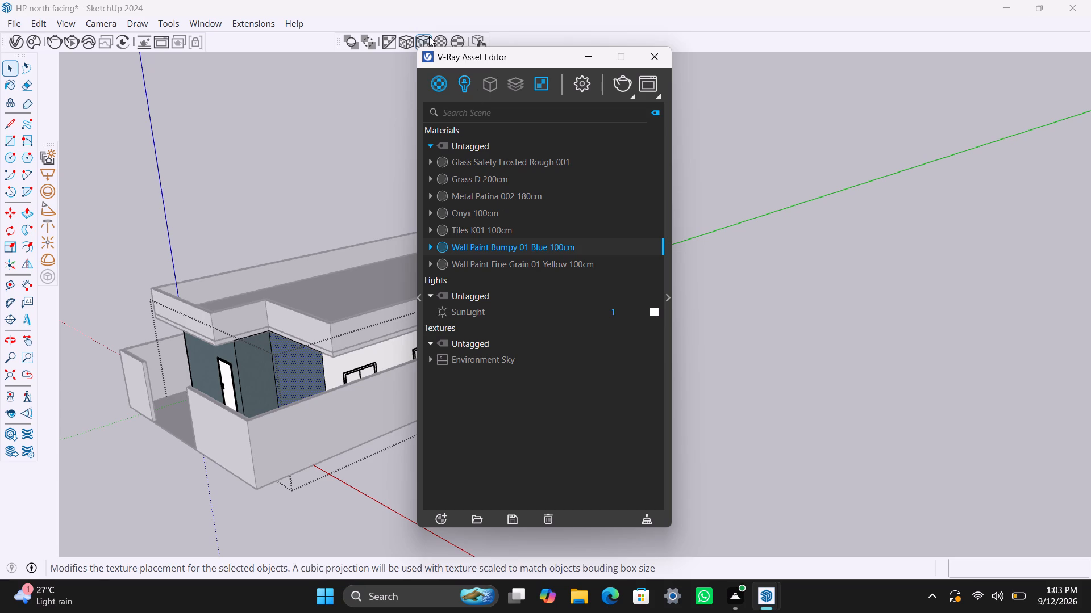
pyautogui.click(428, 36)
# Apply Wall Paint Bumpy 01 Blue 100cm with fitted cubic texture projection to the long side wall with the windows.
pyautogui.click(379, 349)
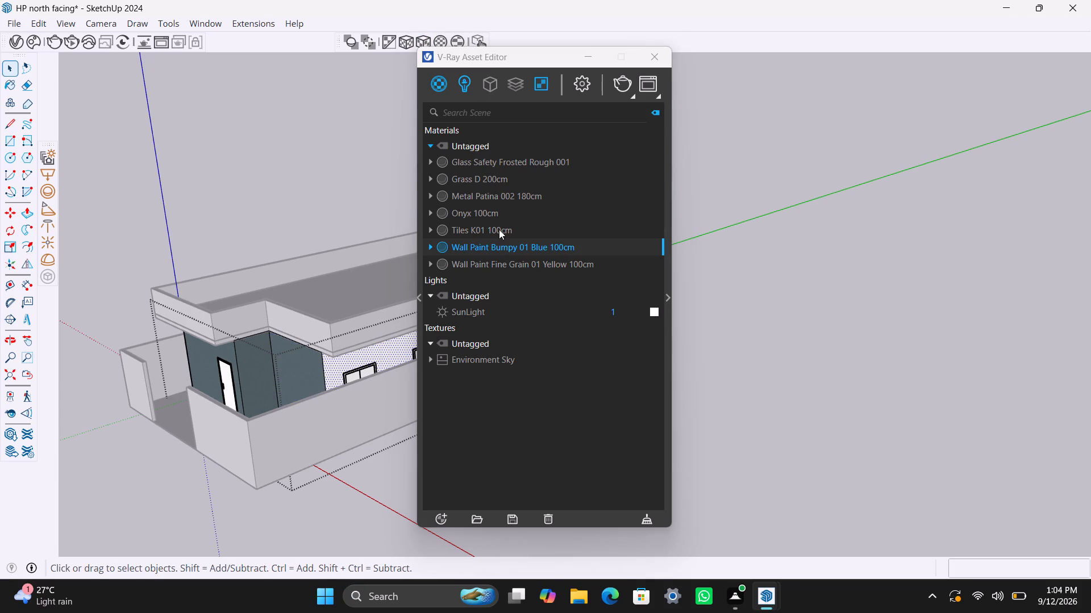
pyautogui.rightClick(507, 247)
pyautogui.click(543, 271)
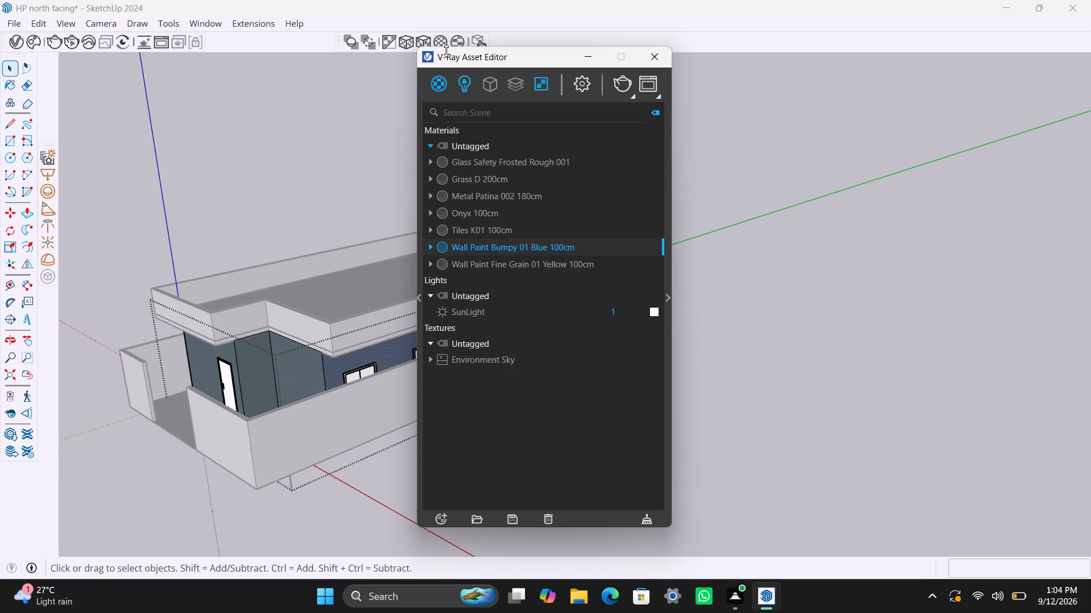
pyautogui.click(428, 40)
# Apply Wall Paint Bumpy 01 Blue 100cm with fitted cubic texture projection to the house's rear wall face.
pyautogui.scroll(-9, 360, 433)
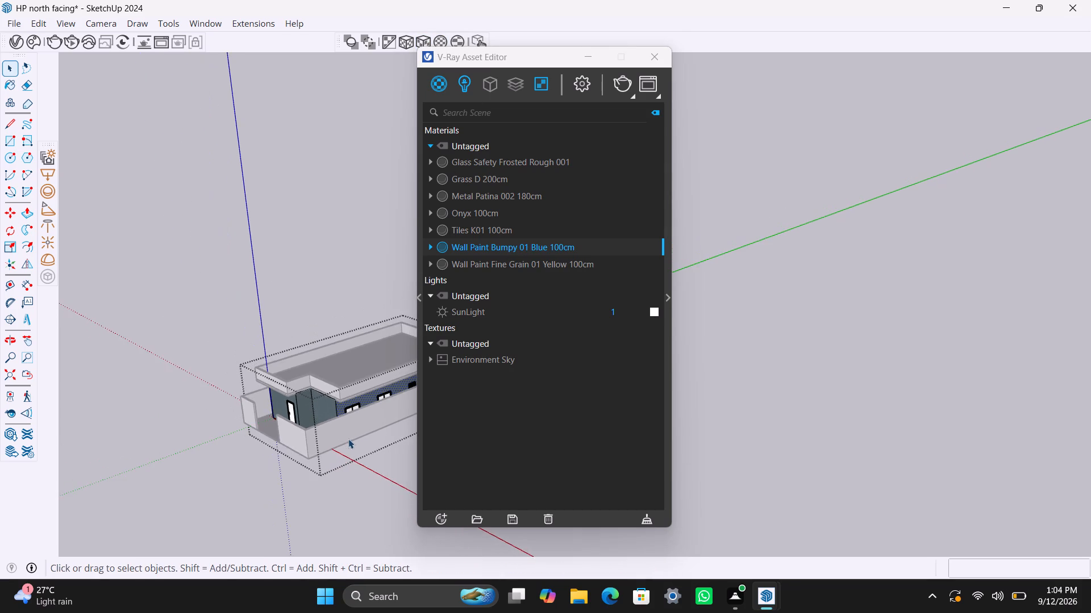
pyautogui.moveTo(351, 439); pyautogui.dragTo(178, 502, button='middle')
pyautogui.scroll(3, 334, 481)
pyautogui.moveTo(305, 457); pyautogui.dragTo(16, 492, button='middle')
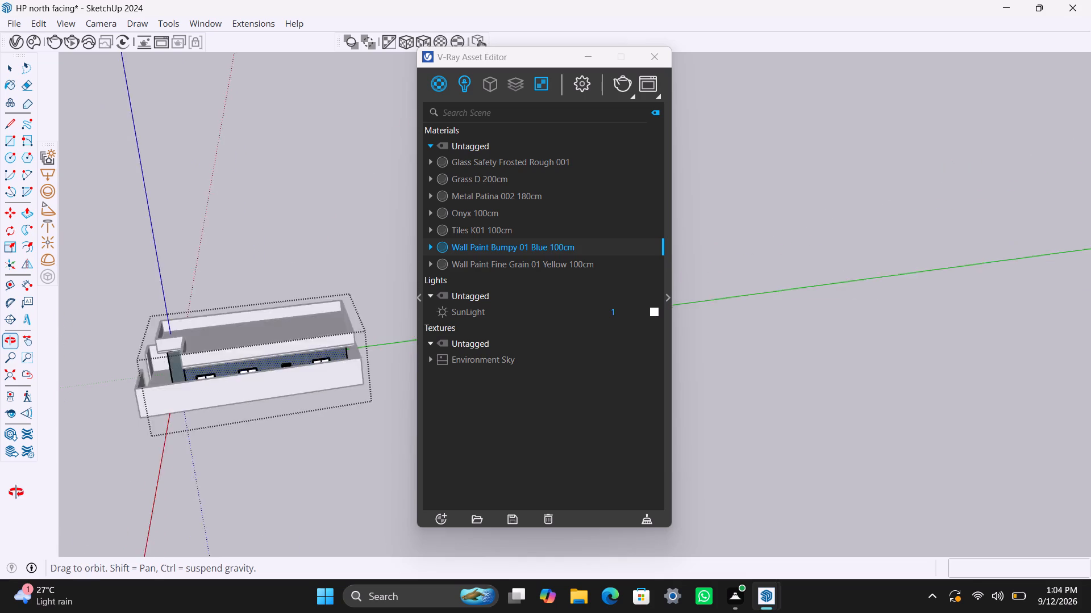
pyautogui.moveTo(16, 492); pyautogui.dragTo(10, 495, button='middle')
pyautogui.scroll(5, 308, 379)
pyautogui.keyDown('shift'); pyautogui.moveTo(352, 347); pyautogui.dragTo(193, 478, button='middle'); pyautogui.keyUp('shift')
pyautogui.scroll(3, 367, 446)
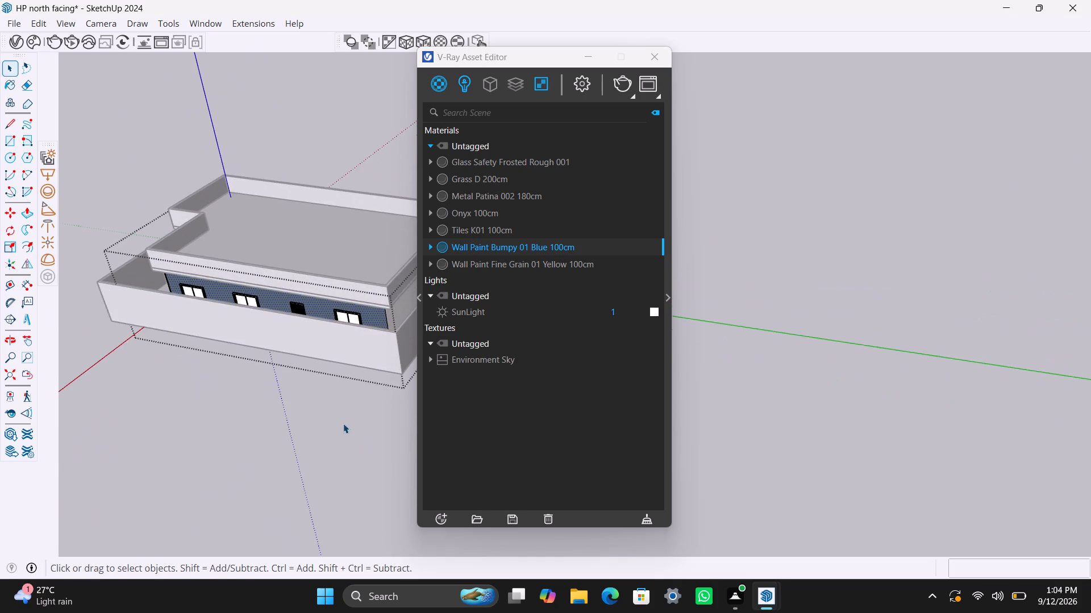
pyautogui.moveTo(358, 388); pyautogui.dragTo(111, 453, button='middle')
pyautogui.scroll(-2, 259, 362)
pyautogui.keyDown('shift'); pyautogui.moveTo(261, 384); pyautogui.dragTo(99, 514, button='middle'); pyautogui.keyUp('shift')
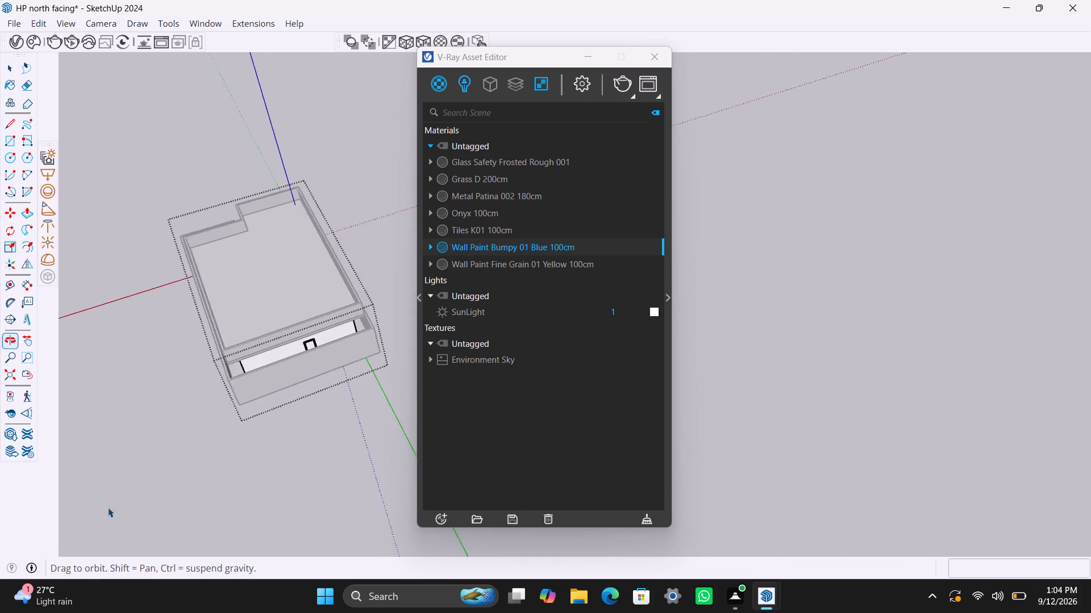
pyautogui.scroll(2, 216, 430)
pyautogui.moveTo(268, 356); pyautogui.dragTo(269, 321, button='middle')
pyautogui.scroll(4, 268, 331)
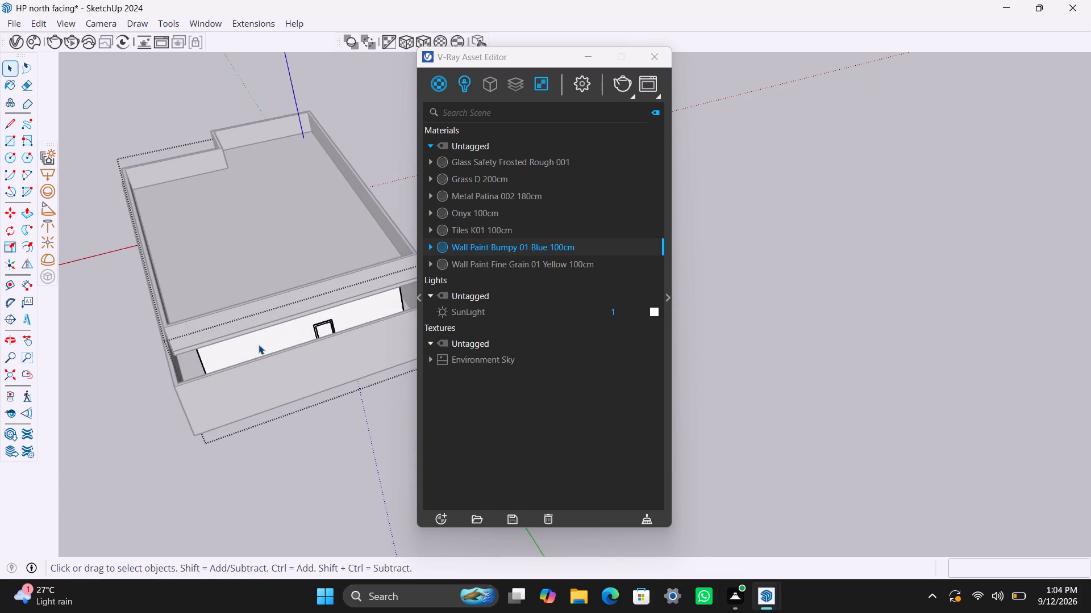
pyautogui.click(258, 346)
pyautogui.rightClick(499, 248)
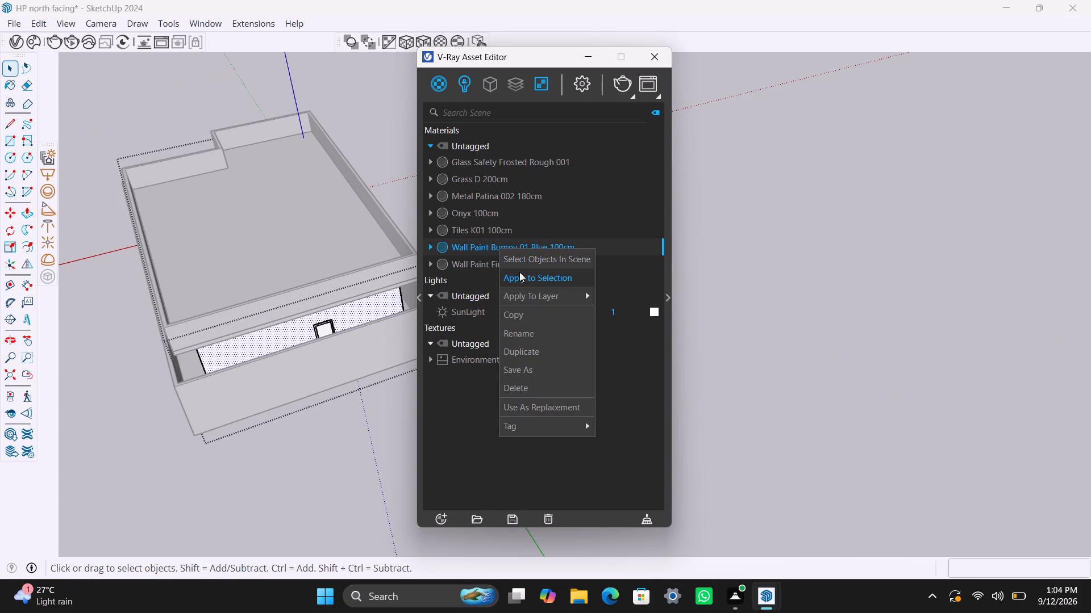
pyautogui.click(518, 273)
pyautogui.click(426, 41)
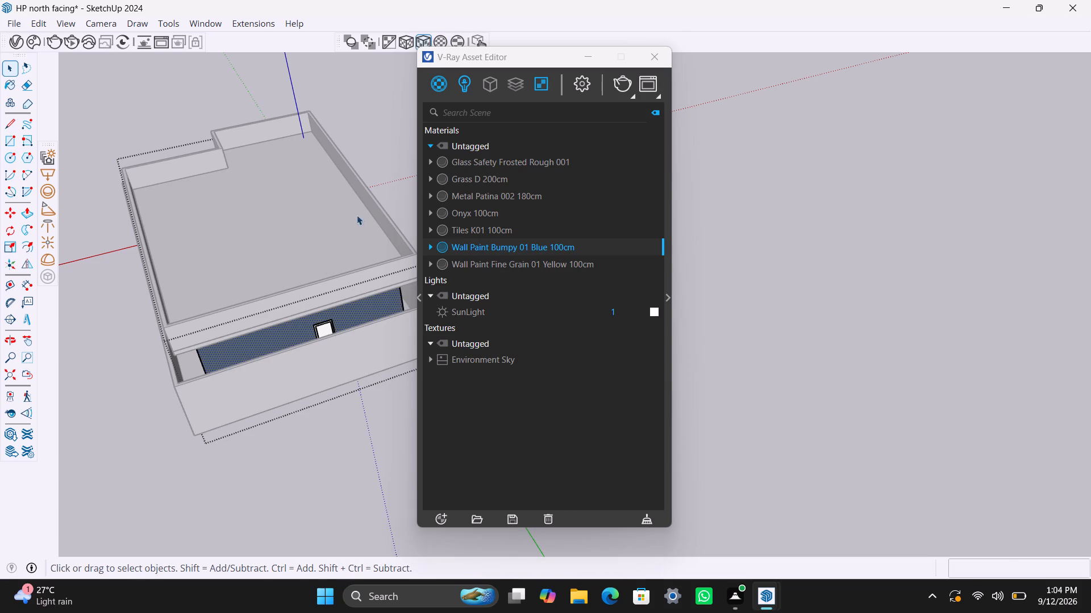
# Apply Wall Paint Bumpy 01 Blue 100cm with fitted cubic texture projection to the remaining unpainted long side wall with windows.
pyautogui.scroll(-8, 293, 321)
pyautogui.moveTo(303, 381); pyautogui.dragTo(124, 388, button='middle')
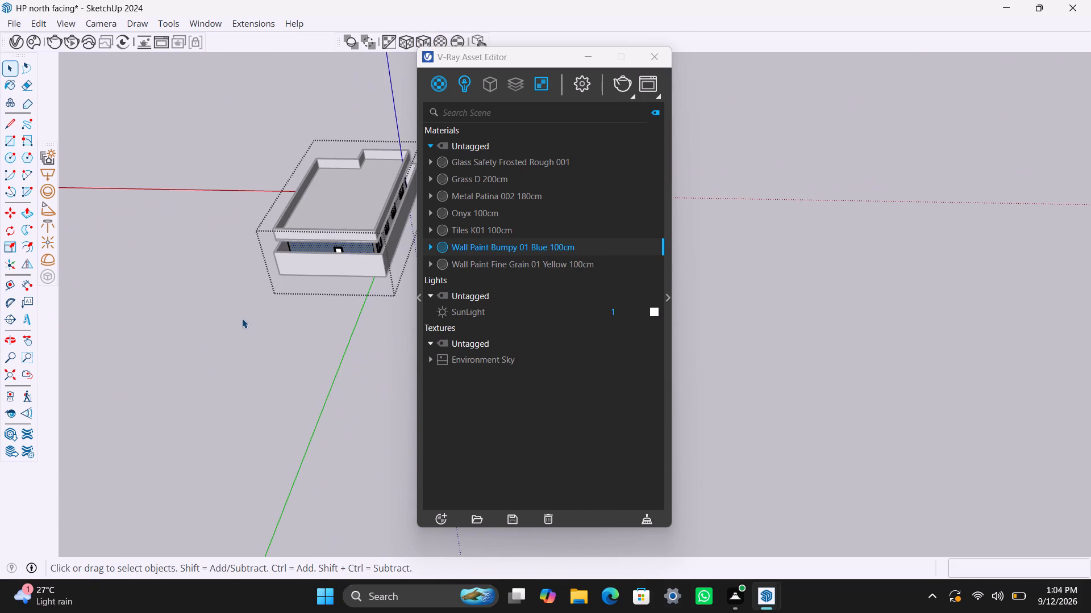
pyautogui.scroll(2, 382, 292)
pyautogui.moveTo(380, 319); pyautogui.dragTo(249, 404, button='middle')
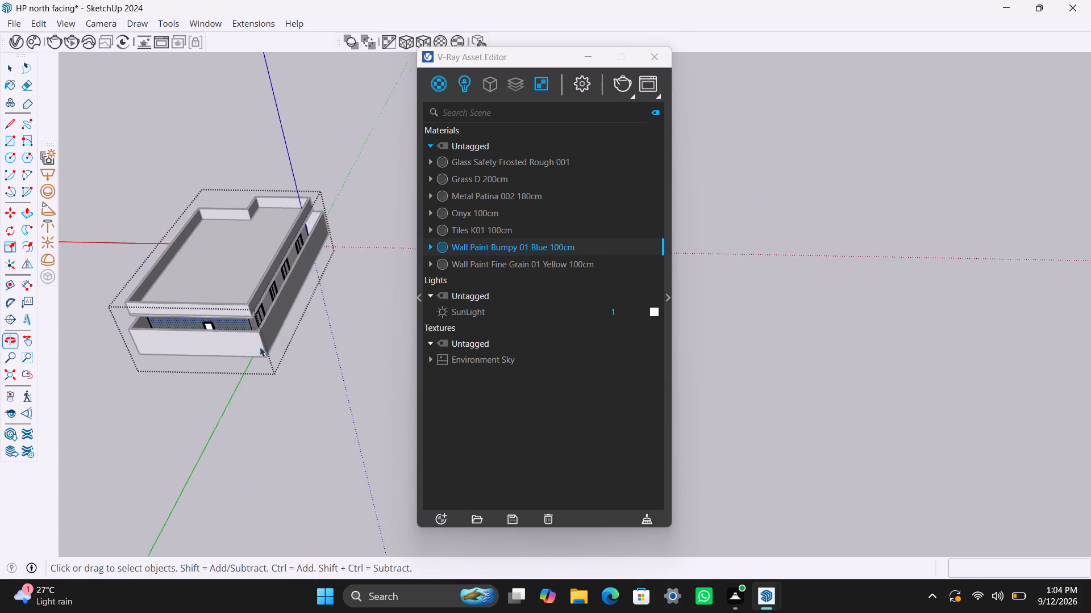
pyautogui.scroll(3, 267, 314)
pyautogui.moveTo(307, 324); pyautogui.dragTo(130, 303, button='middle')
pyautogui.scroll(4, 319, 234)
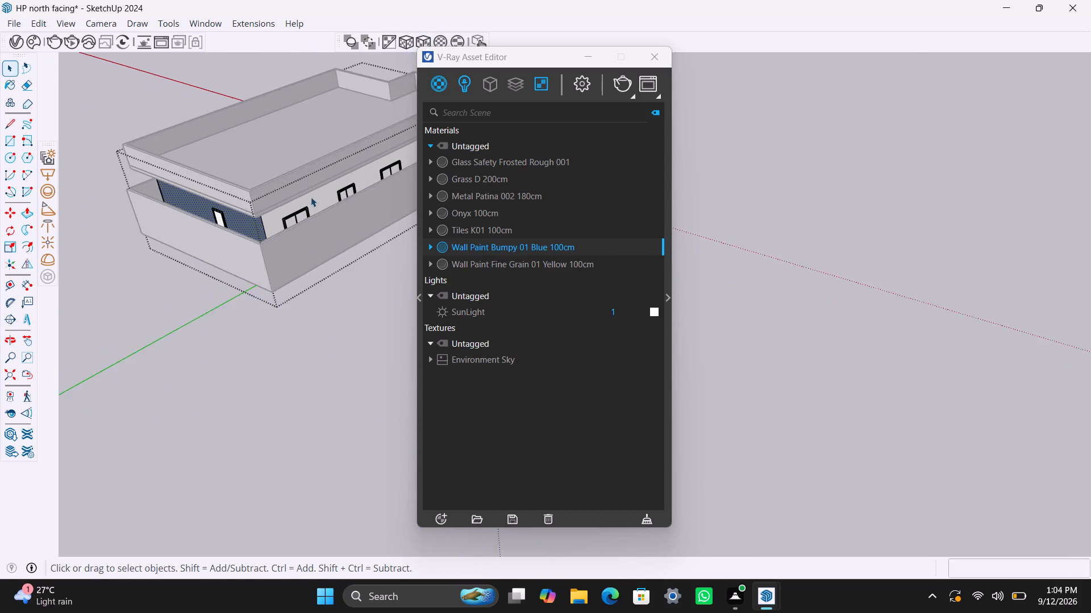
pyautogui.scroll(3, 311, 197)
pyautogui.click(322, 205)
pyautogui.rightClick(495, 245)
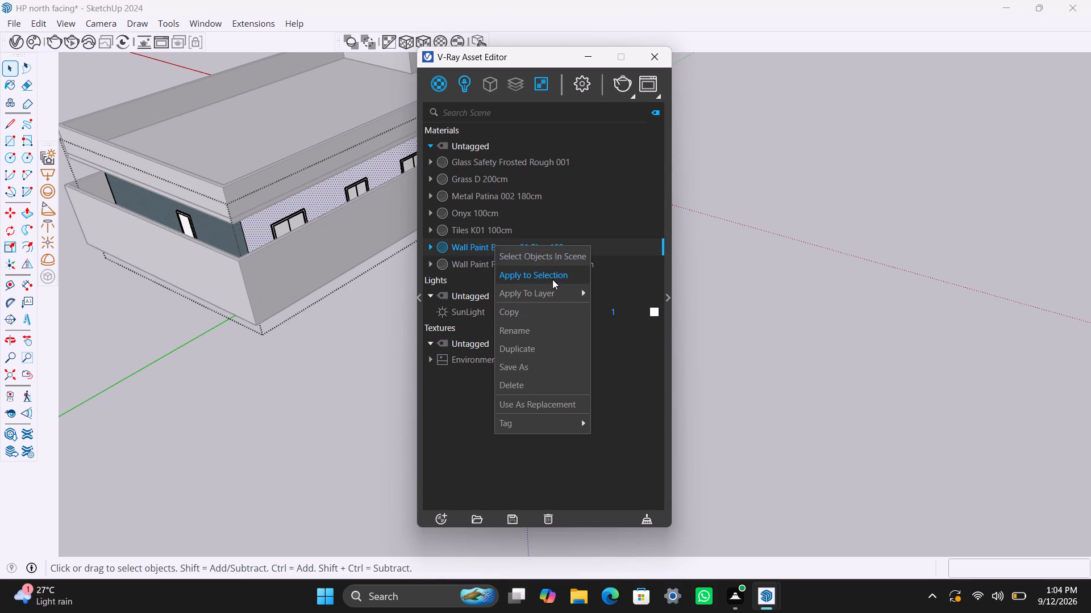
pyautogui.click(552, 279)
pyautogui.click(423, 44)
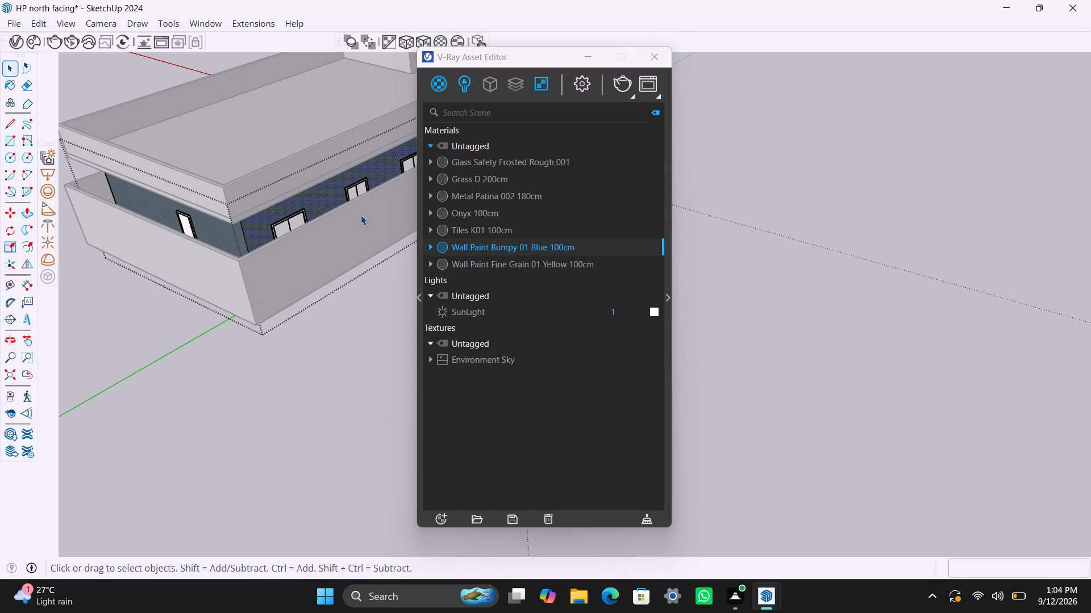
# Apply Metal Patina 002 180cm to the front door's outer frame, with cubic texture projection fitted to its bounding box.
pyautogui.scroll(-9, 306, 367)
pyautogui.moveTo(352, 375); pyautogui.dragTo(131, 472, button='middle')
pyautogui.scroll(-3, 228, 357)
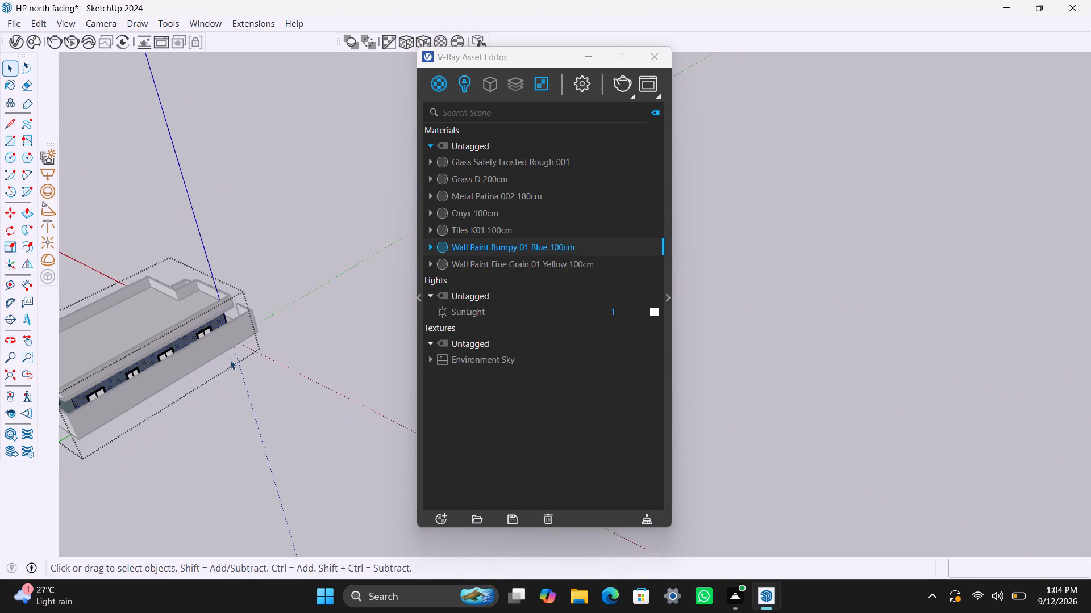
pyautogui.scroll(-5, 189, 397)
pyautogui.moveTo(208, 408); pyautogui.dragTo(398, 343, button='middle')
pyautogui.scroll(-5, 240, 423)
pyautogui.keyDown('shift'); pyautogui.moveTo(176, 487); pyautogui.dragTo(268, 434, button='middle'); pyautogui.keyUp('shift')
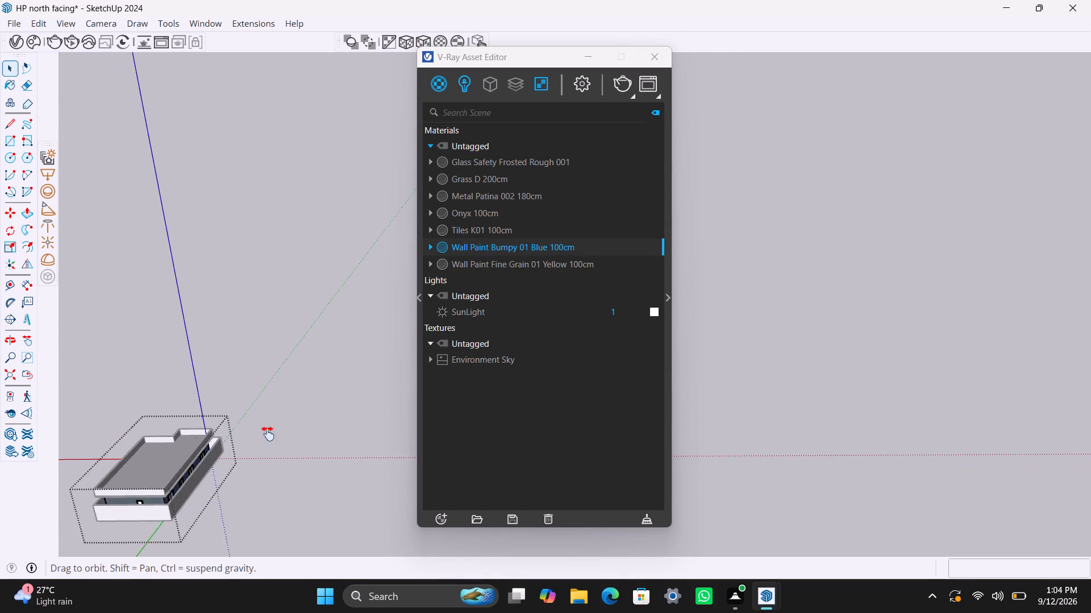
pyautogui.keyDown('shift'); pyautogui.moveTo(268, 434); pyautogui.dragTo(377, 314, button='middle'); pyautogui.keyUp('shift')
pyautogui.scroll(3, 307, 366)
pyautogui.moveTo(245, 380); pyautogui.dragTo(603, 350, button='middle')
pyautogui.scroll(3, 377, 333)
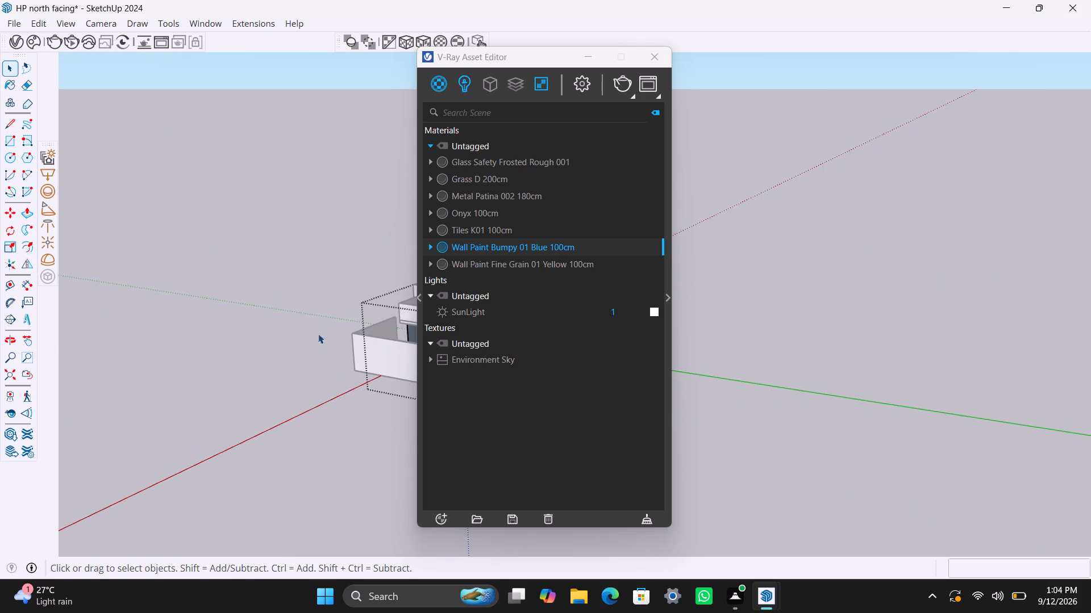
pyautogui.moveTo(265, 342); pyautogui.dragTo(87, 404, button='middle')
pyautogui.scroll(3, 191, 417)
pyautogui.moveTo(260, 489); pyautogui.dragTo(553, 464, button='middle')
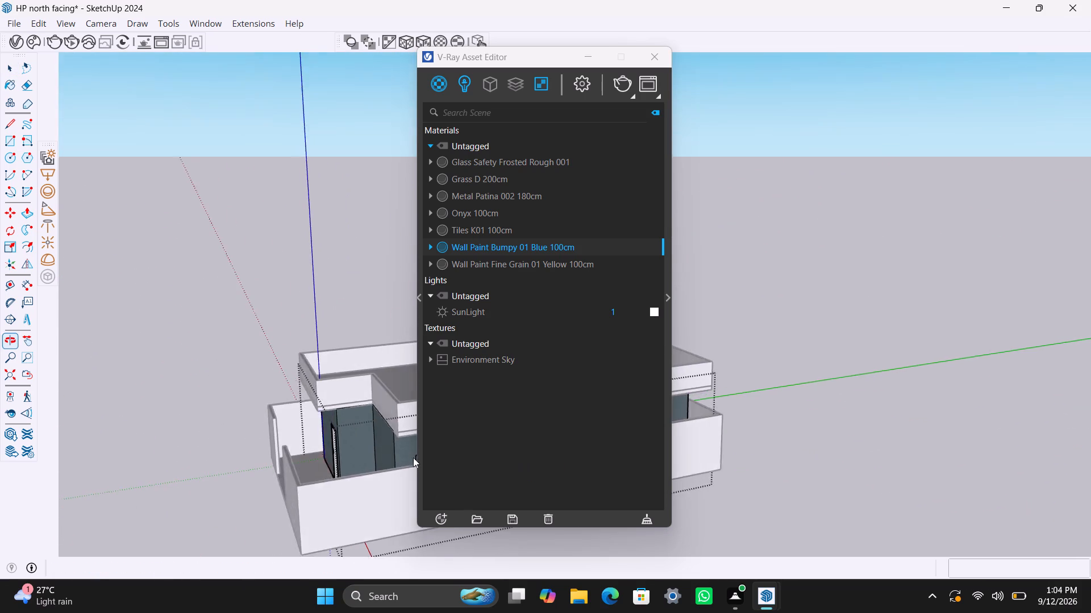
pyautogui.scroll(-4, 377, 409)
pyautogui.scroll(-6, 307, 370)
pyautogui.moveTo(276, 441); pyautogui.dragTo(477, 445, button='middle')
pyautogui.scroll(3, 377, 398)
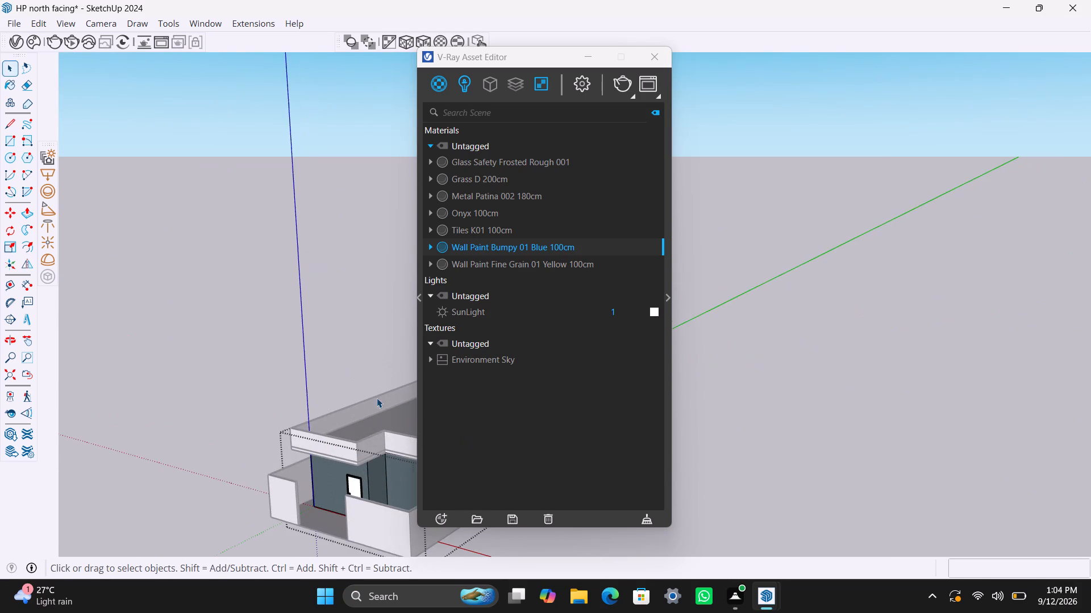
pyautogui.keyDown('shift'); pyautogui.moveTo(360, 457); pyautogui.dragTo(330, 357, button='middle'); pyautogui.keyUp('shift')
pyautogui.scroll(3, 347, 445)
pyautogui.moveTo(338, 461); pyautogui.dragTo(463, 497, button='middle')
pyautogui.scroll(2, 345, 385)
pyautogui.moveTo(363, 372); pyautogui.dragTo(341, 296, button='middle')
pyautogui.scroll(7, 345, 366)
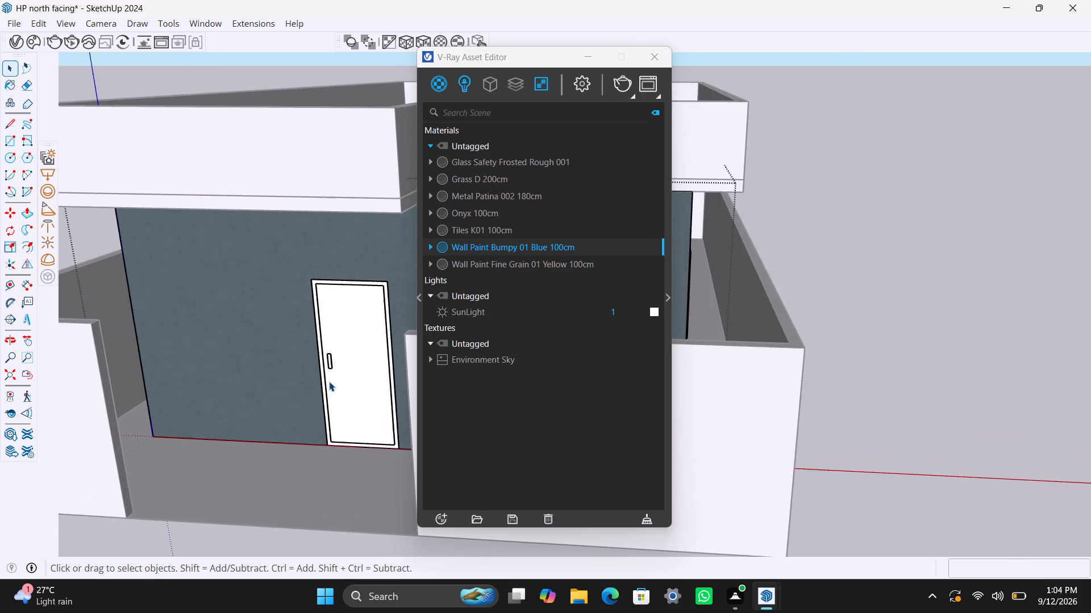
pyautogui.scroll(7, 329, 381)
pyautogui.click(320, 391)
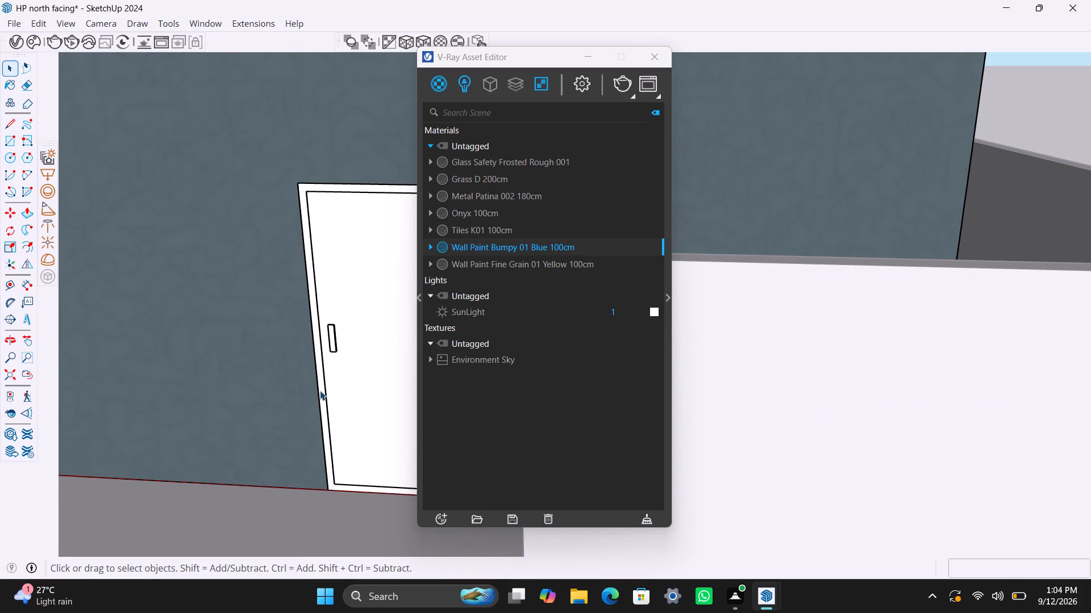
pyautogui.click(325, 384)
pyautogui.tripleClick(322, 378)
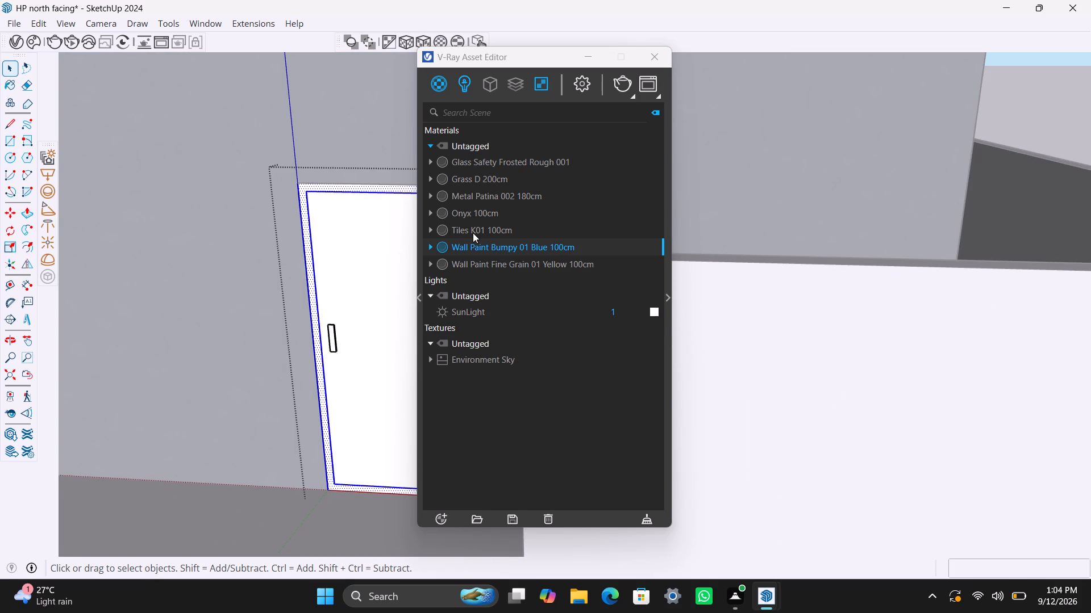
pyautogui.click(492, 195)
pyautogui.rightClick(493, 194)
pyautogui.click(549, 228)
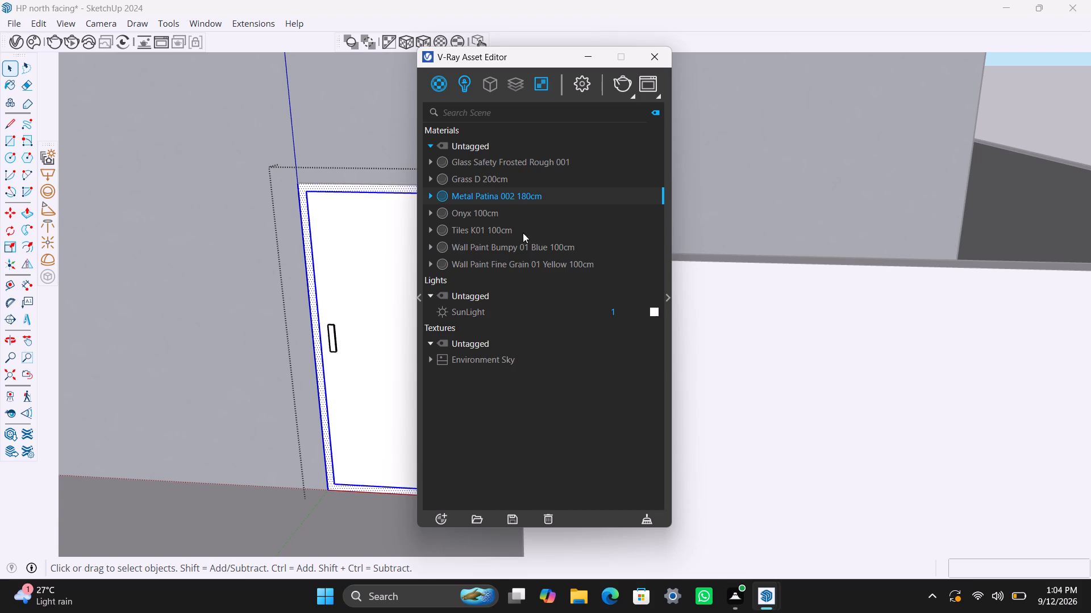
pyautogui.click(425, 42)
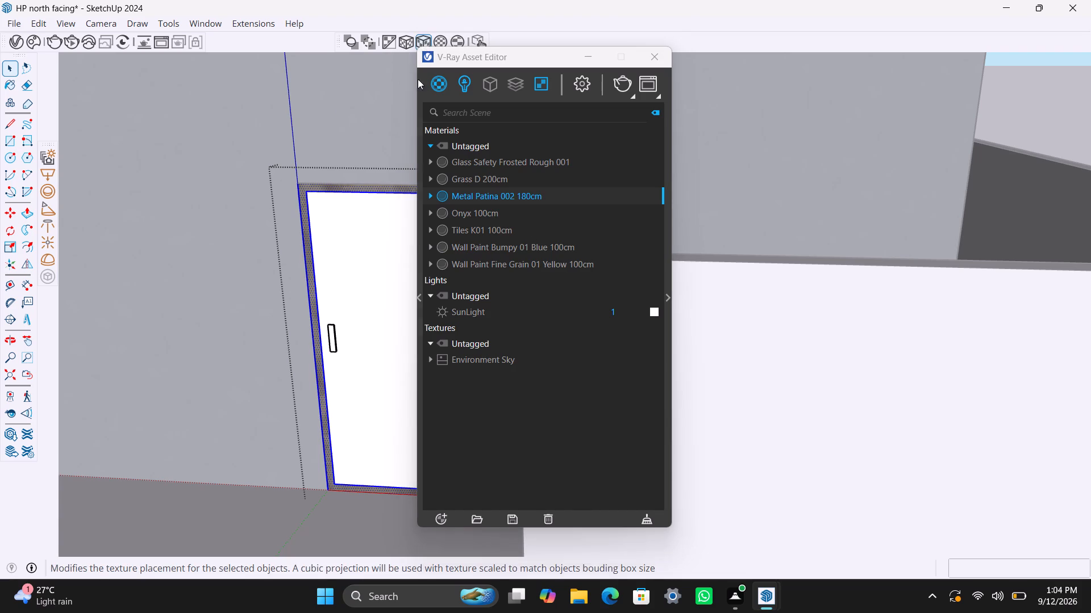
# Apply Metal Patina 002 180cm with fitted cubic texture projection to the front door's handle and leave the door group.
pyautogui.scroll(2, 340, 345)
pyautogui.click(332, 336)
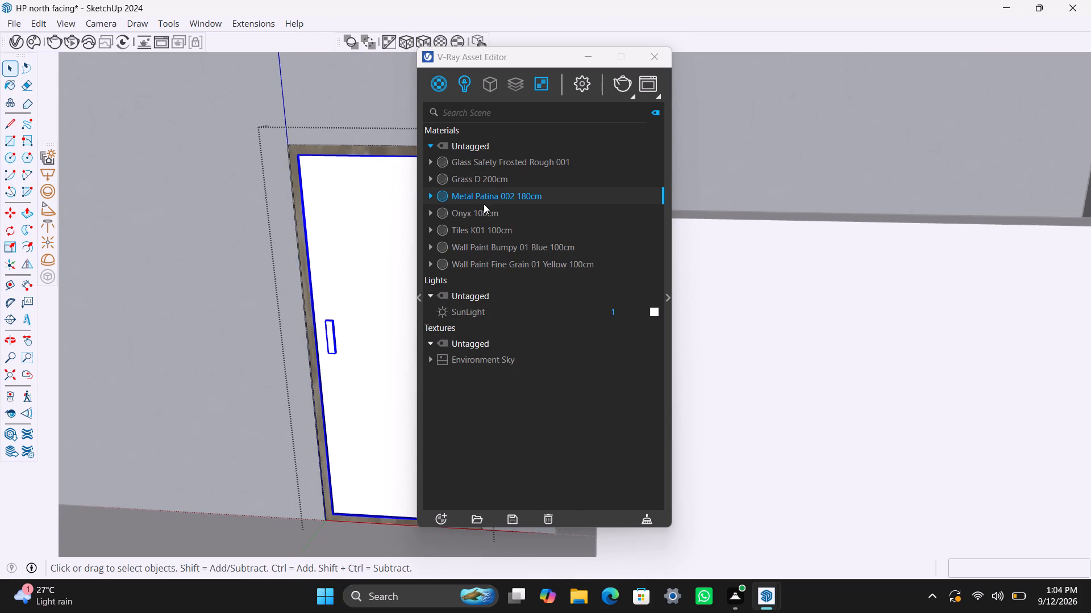
pyautogui.doubleClick(331, 347)
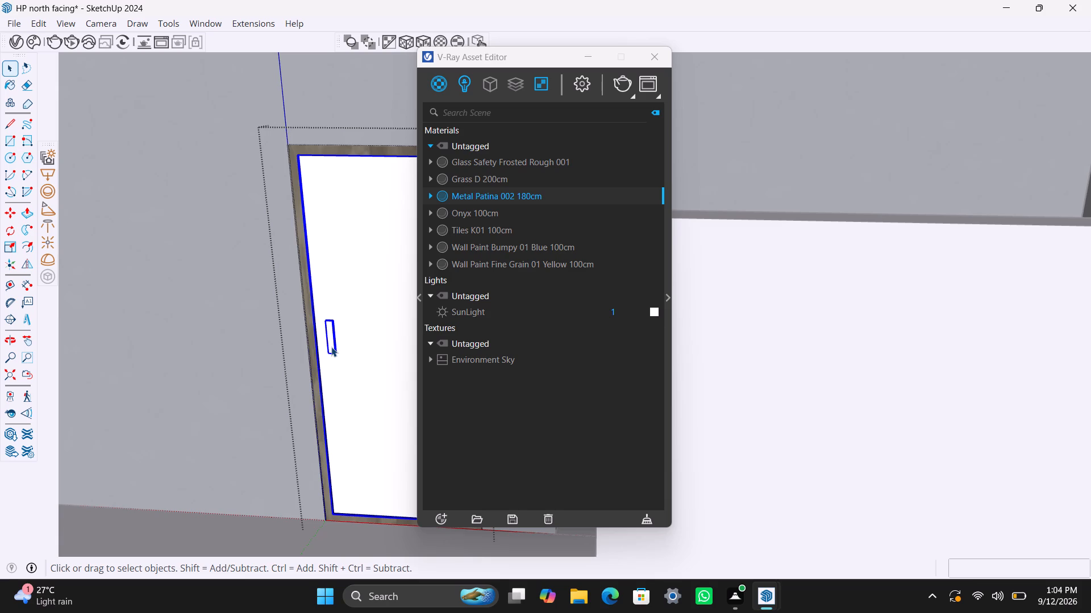
pyautogui.click(331, 347)
pyautogui.rightClick(478, 192)
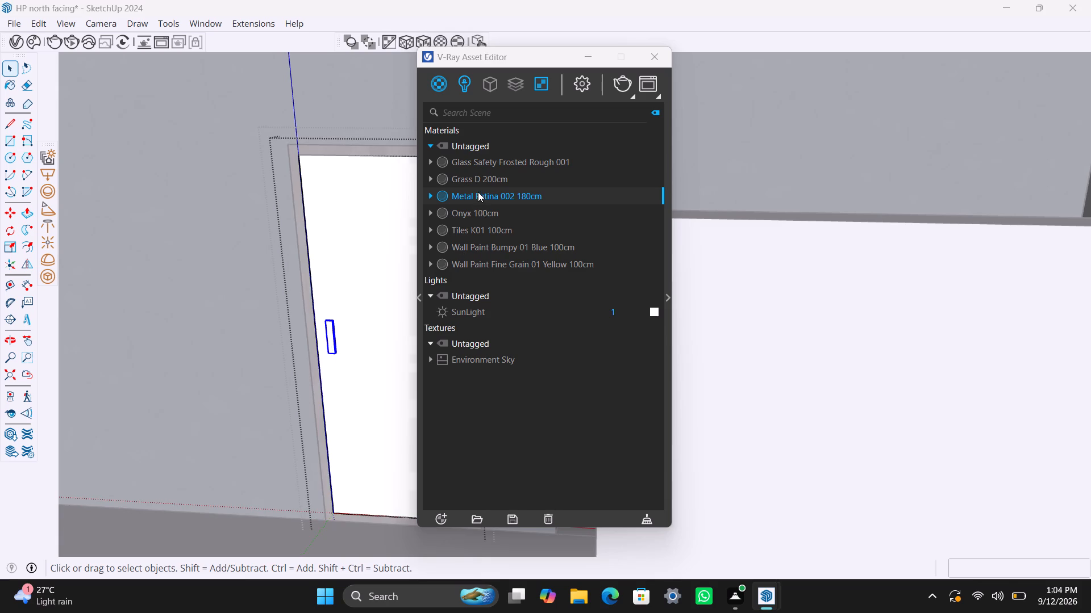
pyautogui.click(509, 224)
pyautogui.click(424, 41)
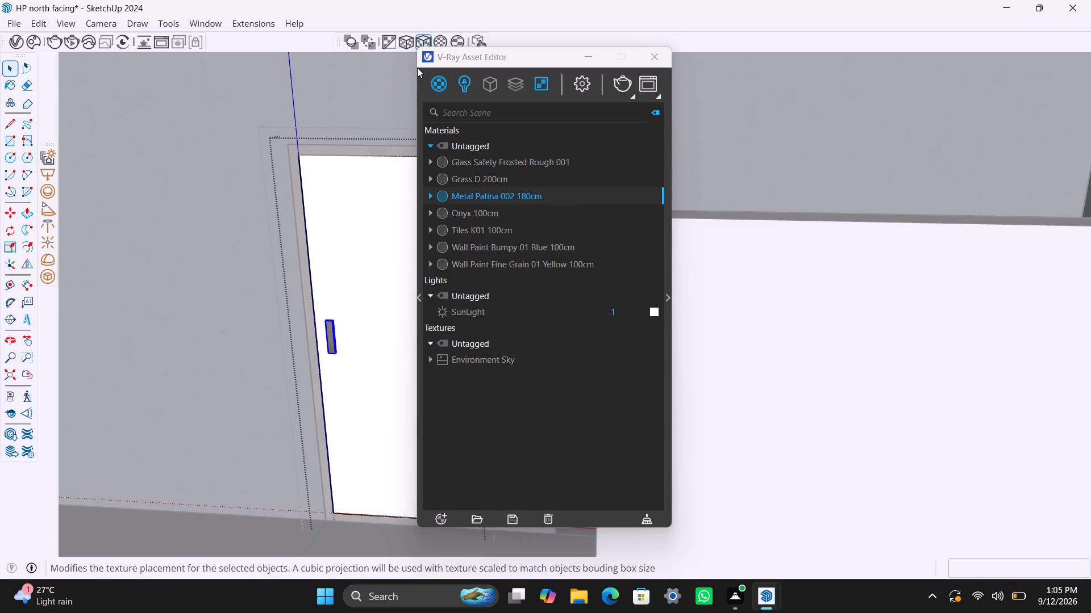
pyautogui.scroll(-18, 374, 303)
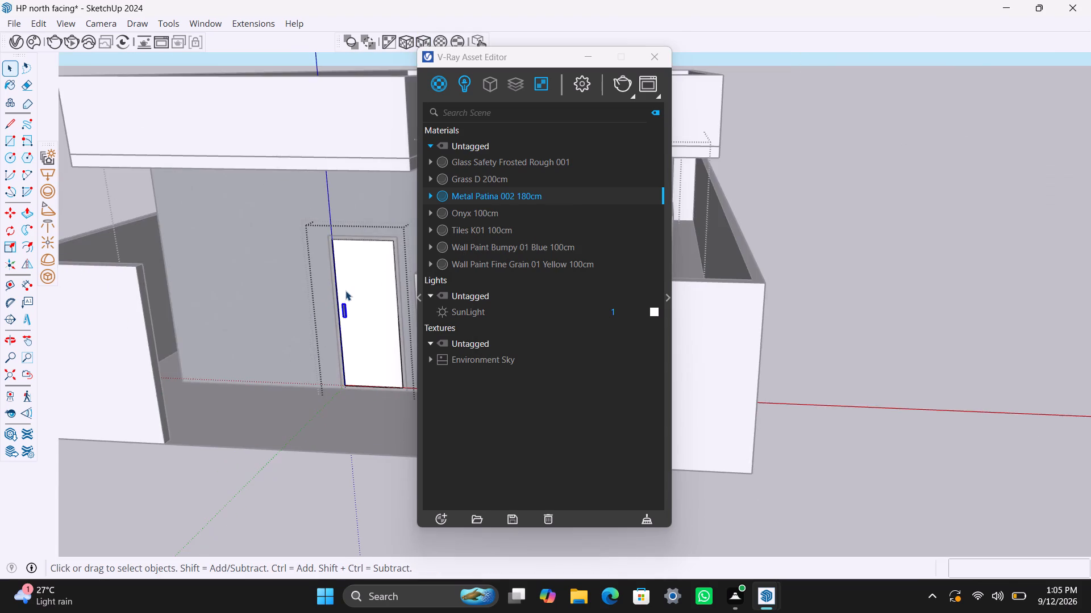
pyautogui.scroll(-5, 345, 291)
pyautogui.click(830, 211)
pyautogui.scroll(-4, 385, 305)
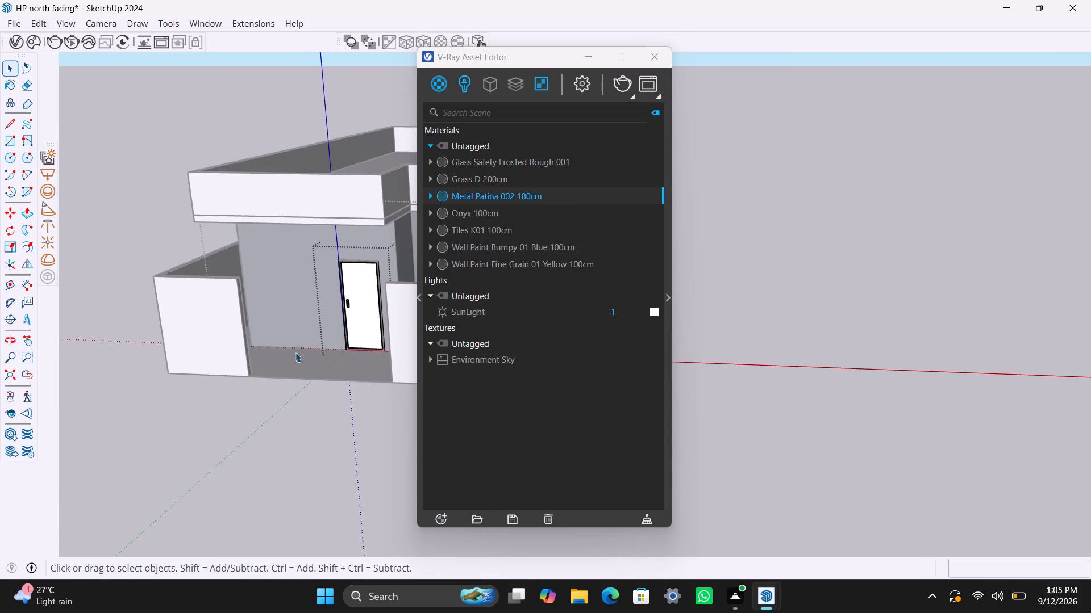
pyautogui.click(295, 434)
# Apply Metal Patina 002 180cm with fitted cubic projection to the frame of the long side wall's window nearest the front, then leave its group.
pyautogui.scroll(-4, 339, 415)
pyautogui.keyDown('shift'); pyautogui.moveTo(345, 391); pyautogui.dragTo(166, 486, button='middle'); pyautogui.keyUp('shift')
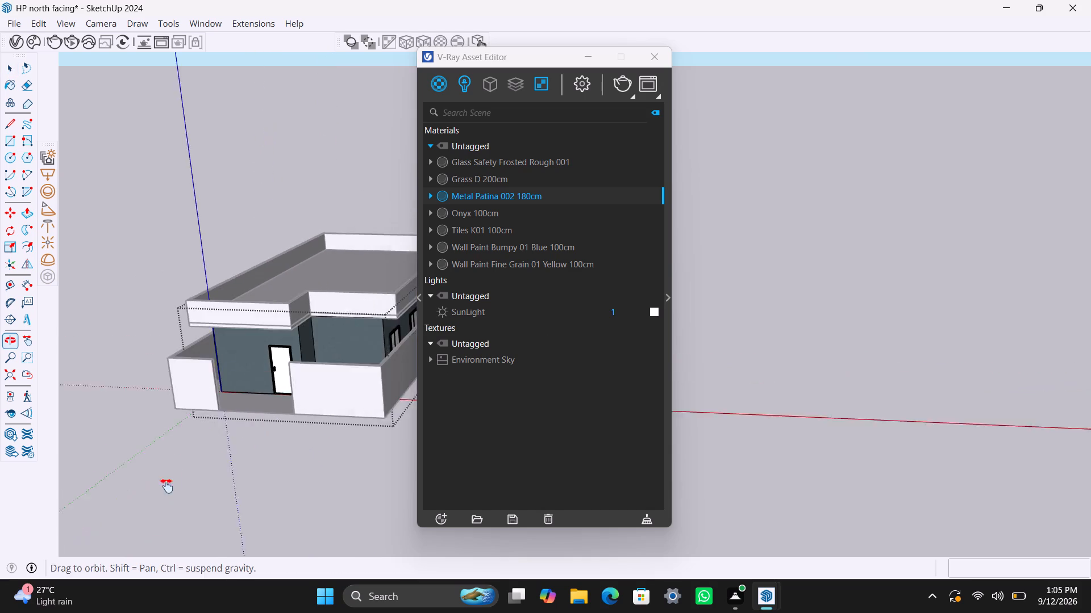
pyautogui.keyDown('shift'); pyautogui.moveTo(166, 486); pyautogui.dragTo(151, 494, button='middle'); pyautogui.keyUp('shift')
pyautogui.scroll(7, 272, 414)
pyautogui.moveTo(321, 395); pyautogui.dragTo(206, 389, button='middle')
pyautogui.scroll(12, 244, 352)
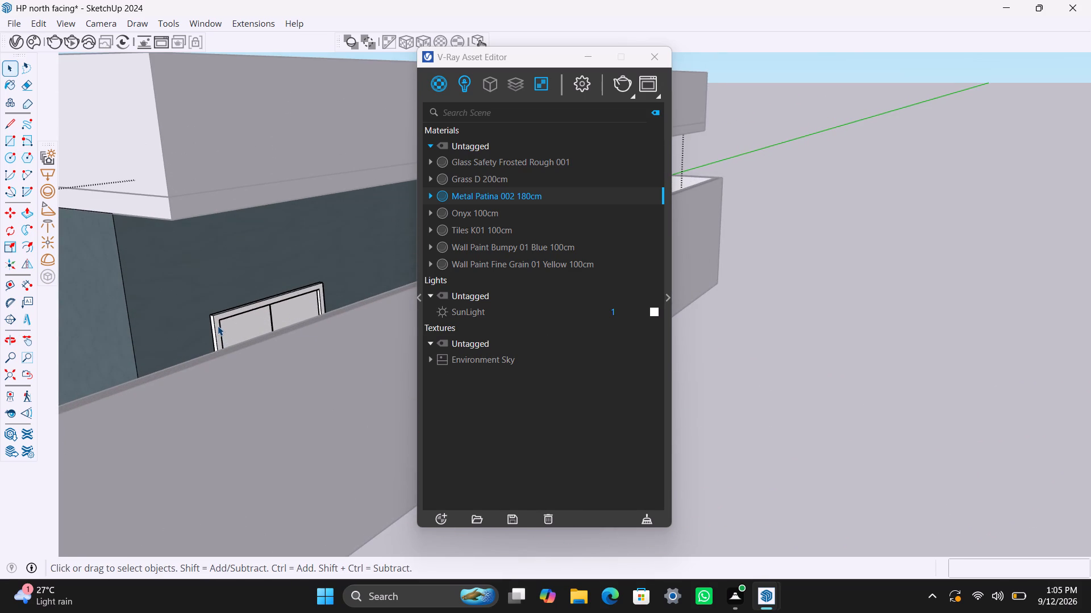
pyautogui.click(218, 326)
pyautogui.tripleClick(217, 326)
pyautogui.scroll(2, 217, 326)
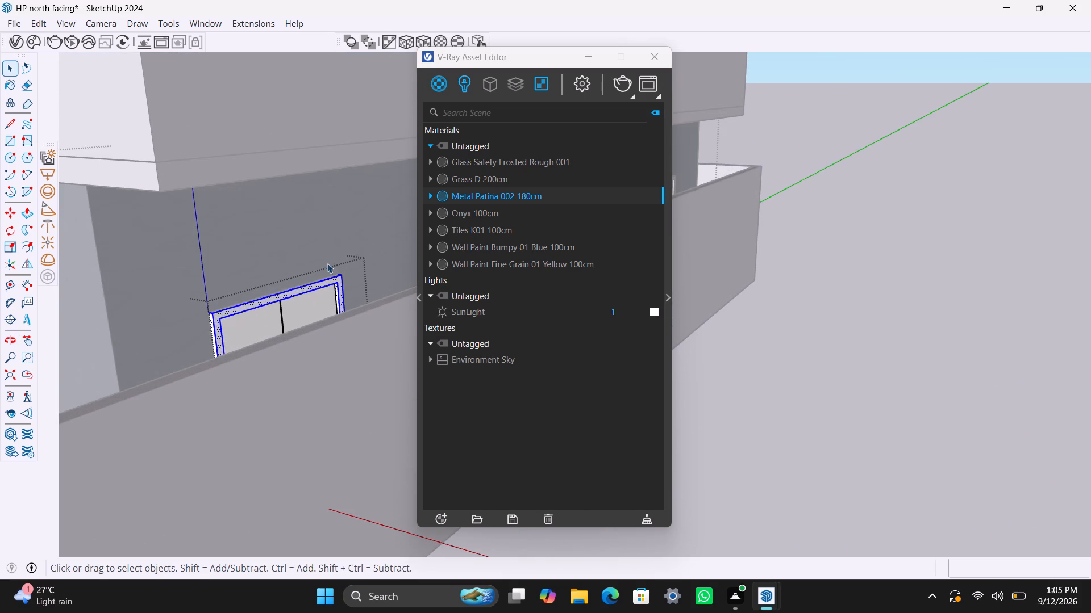
pyautogui.rightClick(459, 194)
pyautogui.click(504, 230)
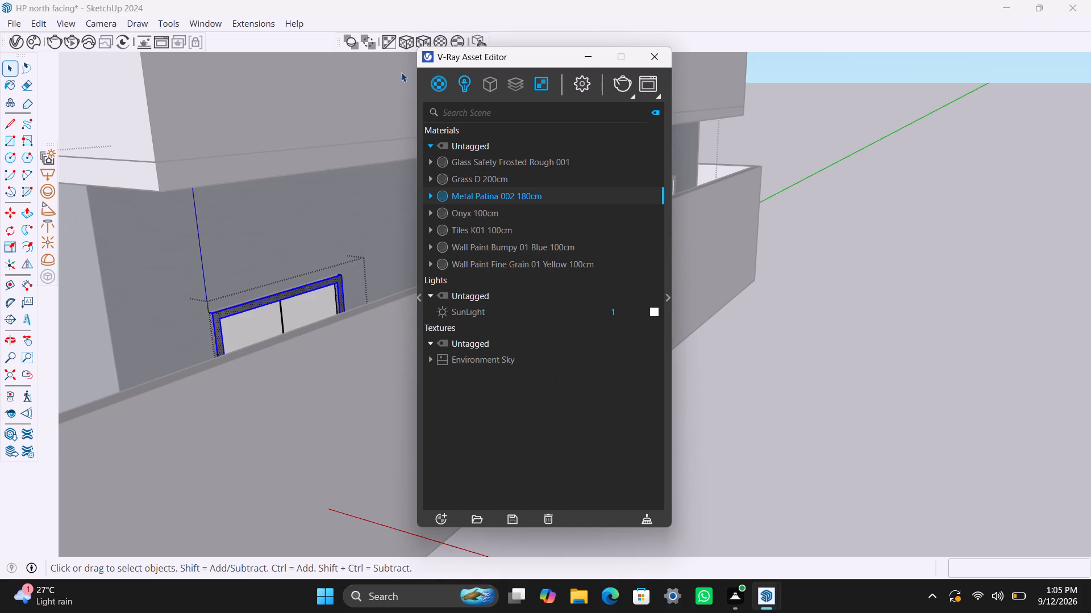
pyautogui.click(424, 36)
pyautogui.scroll(-9, 345, 319)
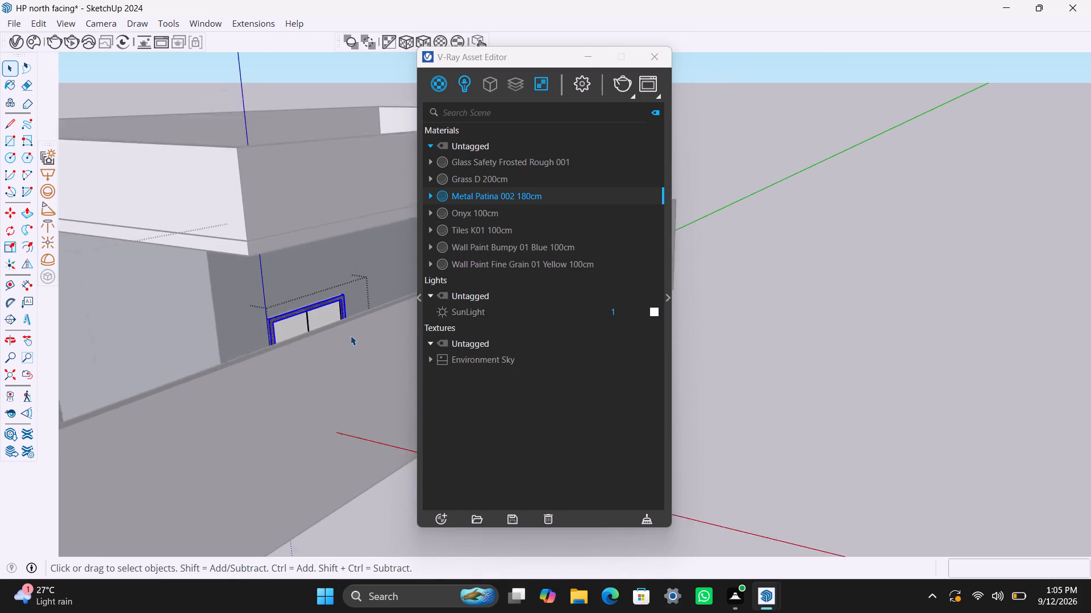
pyautogui.moveTo(351, 331); pyautogui.dragTo(176, 403, button='middle')
pyautogui.click(256, 323)
# Apply Metal Patina 002 180cm with fitted cubic projection to the frame of the second two-pane window along that wall, then leave its group.
pyautogui.scroll(8, 267, 352)
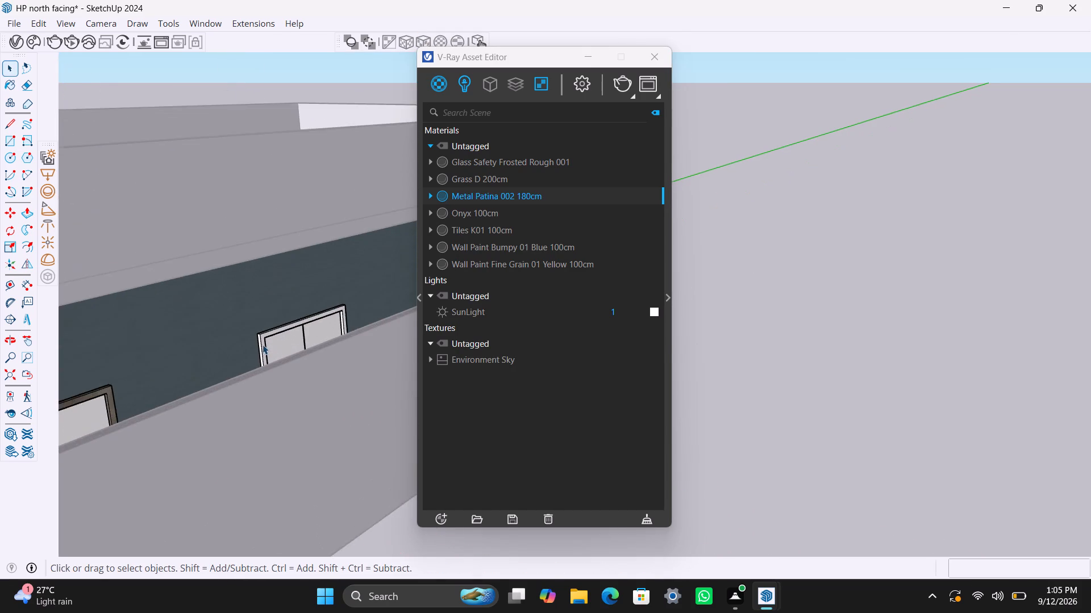
pyautogui.scroll(1, 263, 345)
pyautogui.click(261, 342)
pyautogui.tripleClick(261, 339)
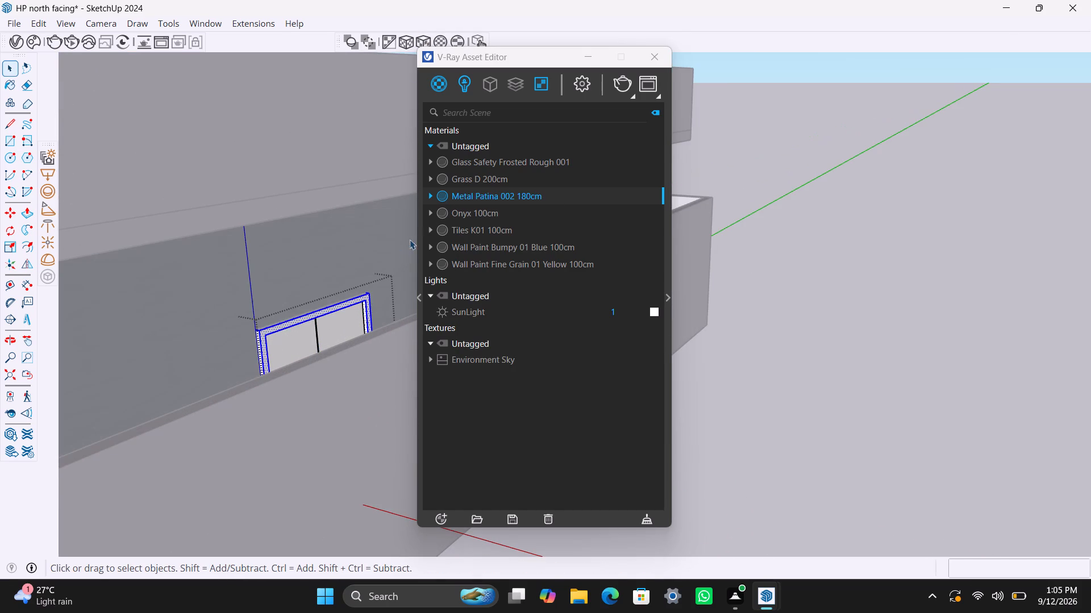
pyautogui.rightClick(467, 199)
pyautogui.click(499, 225)
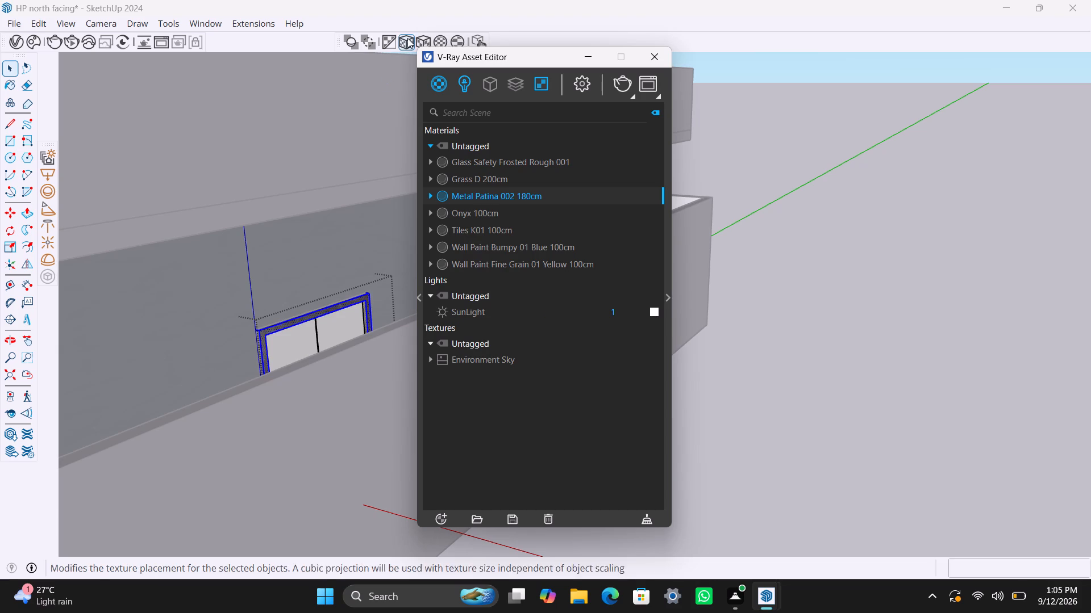
pyautogui.click(419, 48)
pyautogui.click(423, 41)
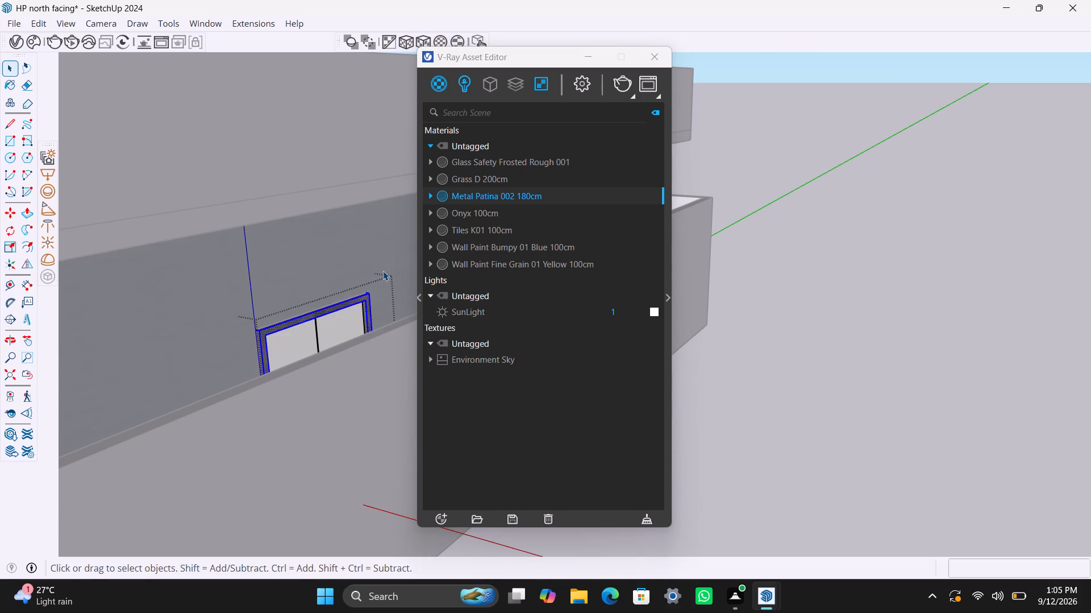
pyautogui.scroll(-15, 326, 356)
pyautogui.keyDown('shift'); pyautogui.moveTo(351, 383); pyautogui.dragTo(263, 418, button='middle'); pyautogui.keyUp('shift')
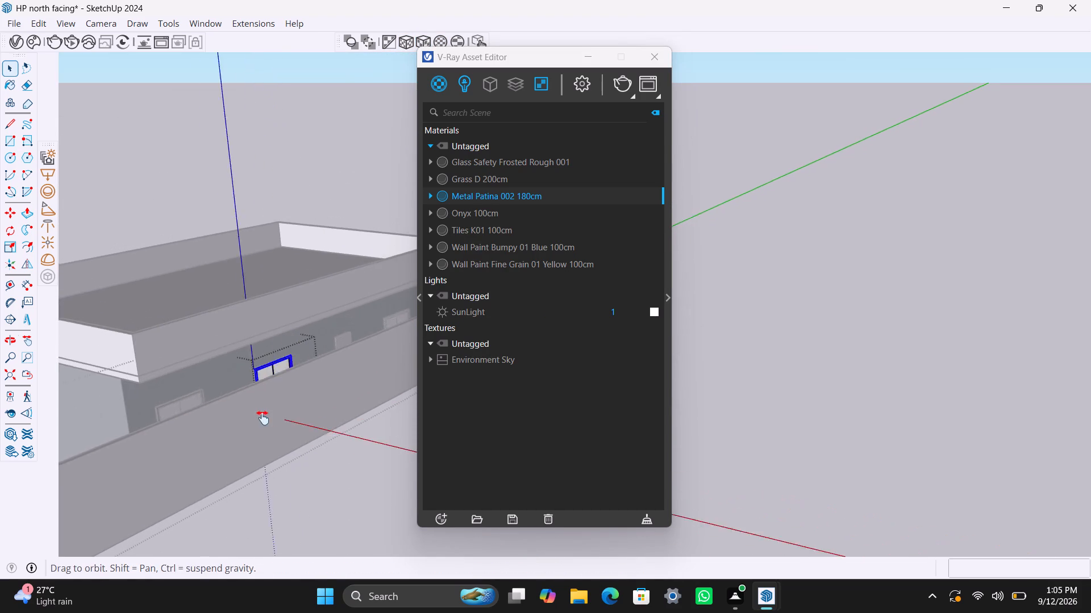
pyautogui.keyDown('shift'); pyautogui.moveTo(263, 418); pyautogui.dragTo(260, 420, button='middle'); pyautogui.keyUp('shift')
pyautogui.click(315, 499)
# Apply Metal Patina 002 180cm with fitted cubic texture projection to the frame of the small louvered window on the same side wall.
pyautogui.scroll(8, 335, 364)
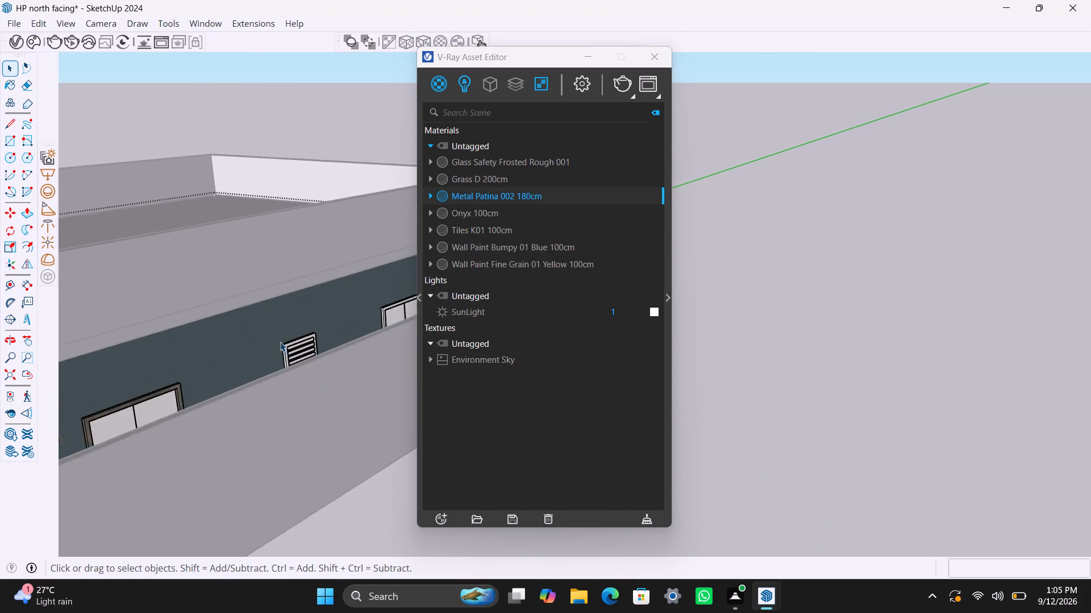
pyautogui.scroll(7, 280, 342)
pyautogui.tripleClick(288, 354)
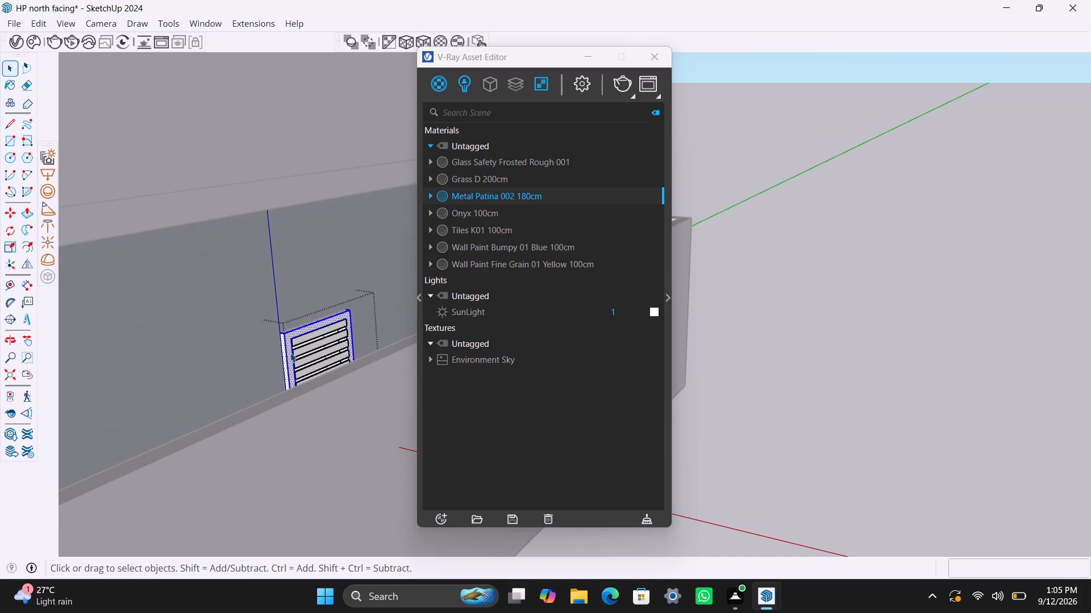
pyautogui.rightClick(482, 198)
pyautogui.click(511, 224)
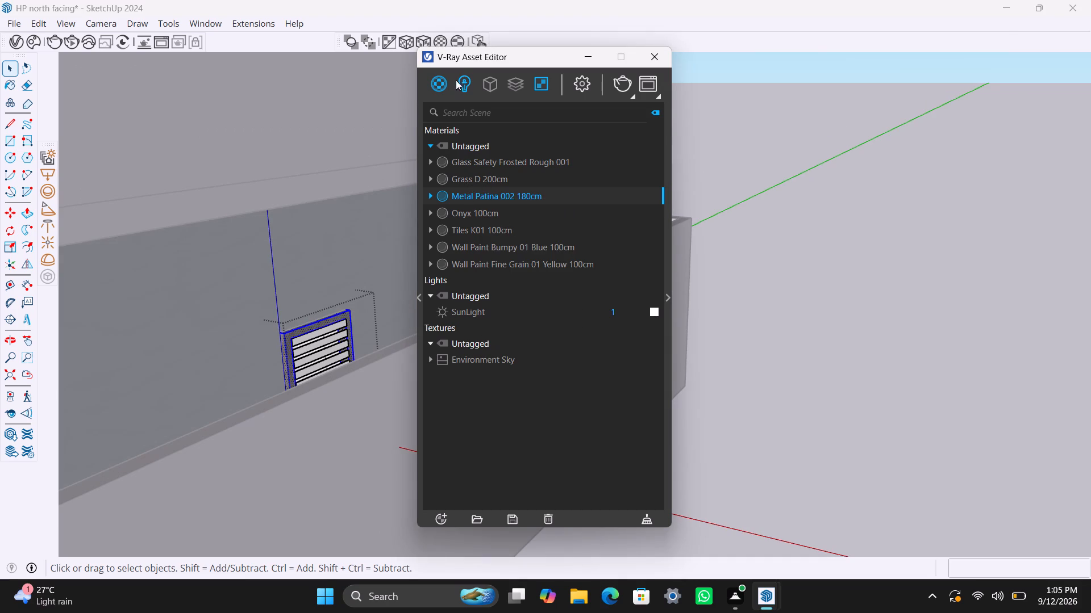
pyautogui.click(427, 40)
pyautogui.scroll(-15, 385, 400)
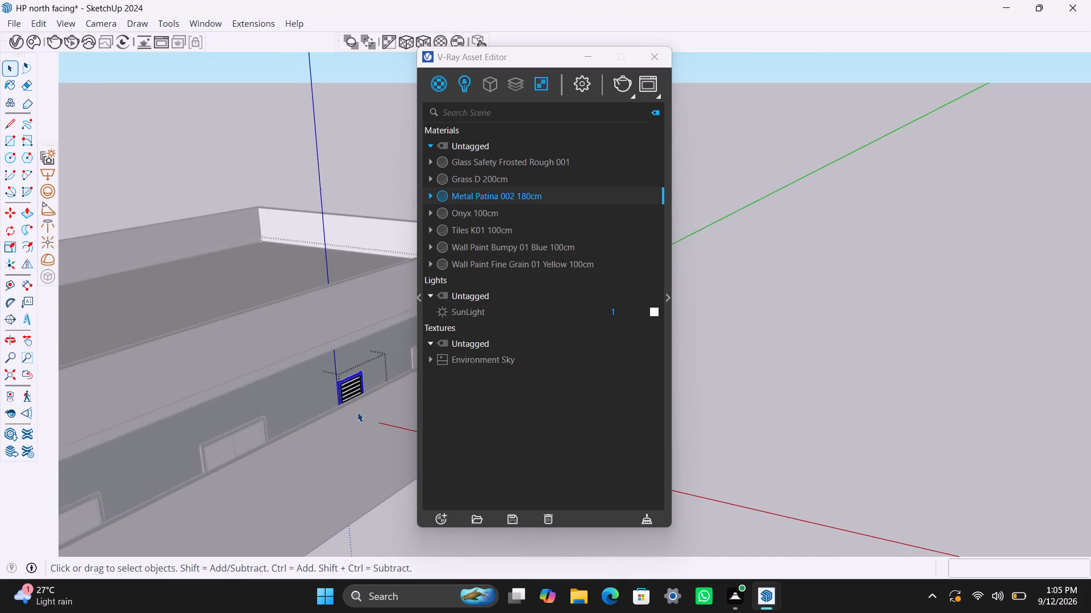
# Apply Metal Patina 002 180cm with fitted cubic projection to the frame of the side wall's two-pane window nearest the rear, then leave its group.
pyautogui.keyDown('shift'); pyautogui.moveTo(345, 429); pyautogui.dragTo(189, 507, button='middle'); pyautogui.keyUp('shift')
pyautogui.press('space')
pyautogui.doubleClick(376, 252)
pyautogui.scroll(1, 303, 417)
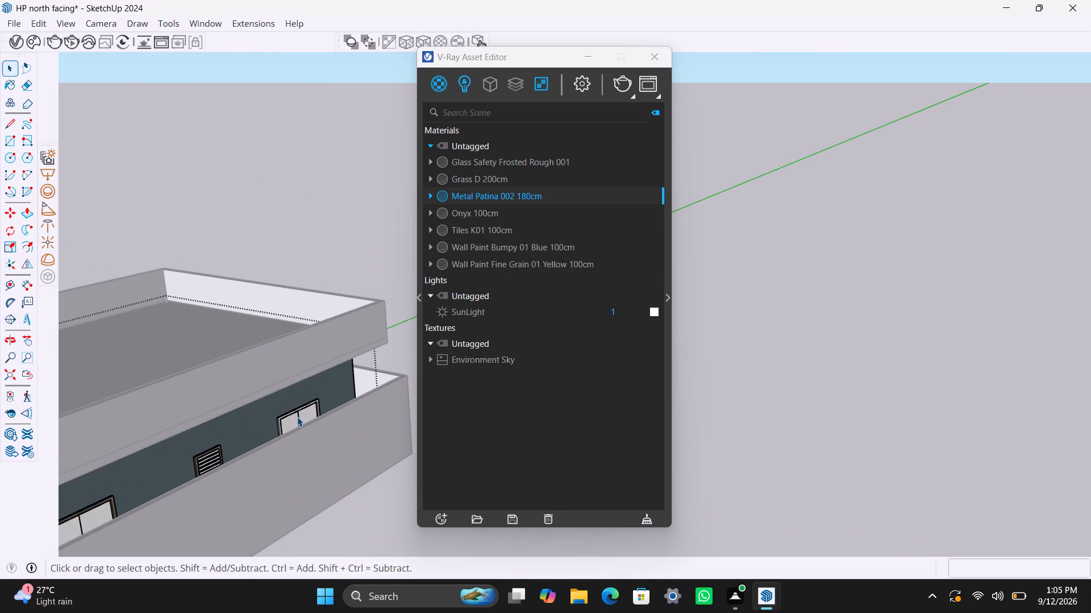
pyautogui.scroll(10, 297, 417)
pyautogui.tripleClick(275, 408)
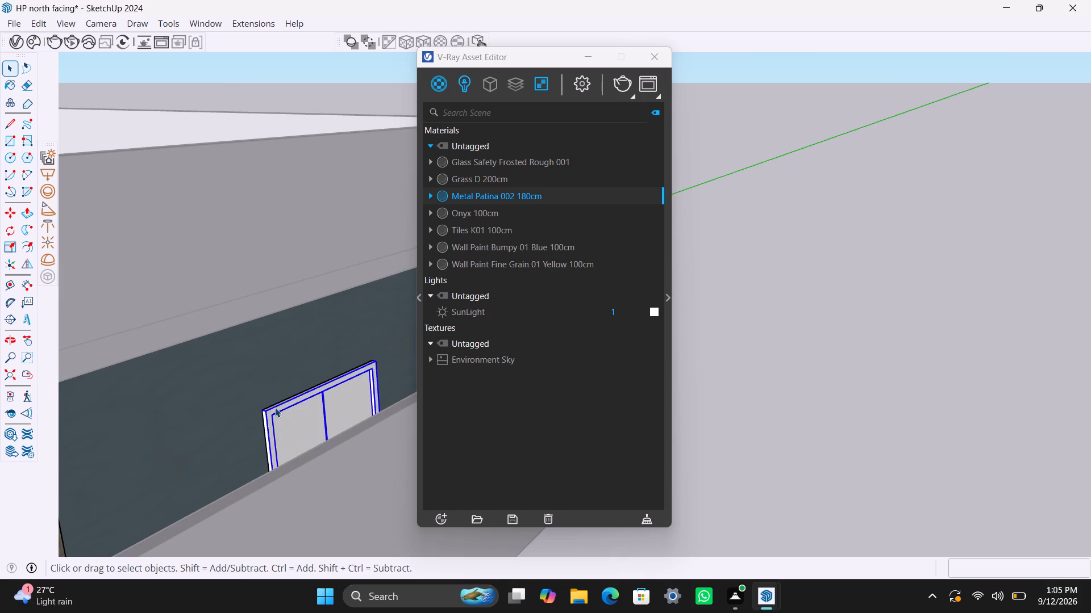
pyautogui.rightClick(478, 200)
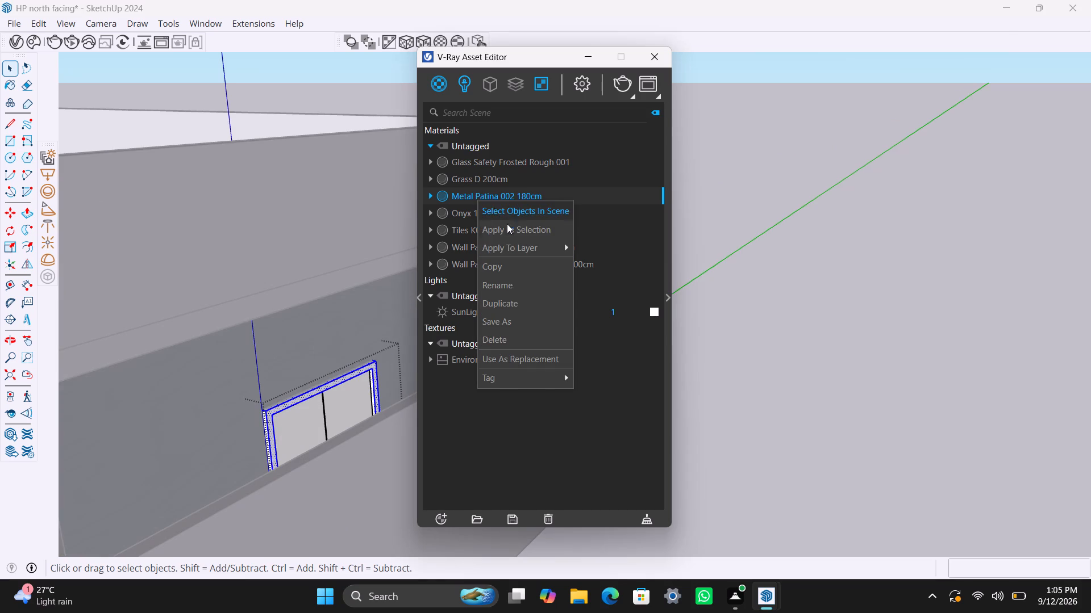
pyautogui.click(507, 232)
pyautogui.click(424, 39)
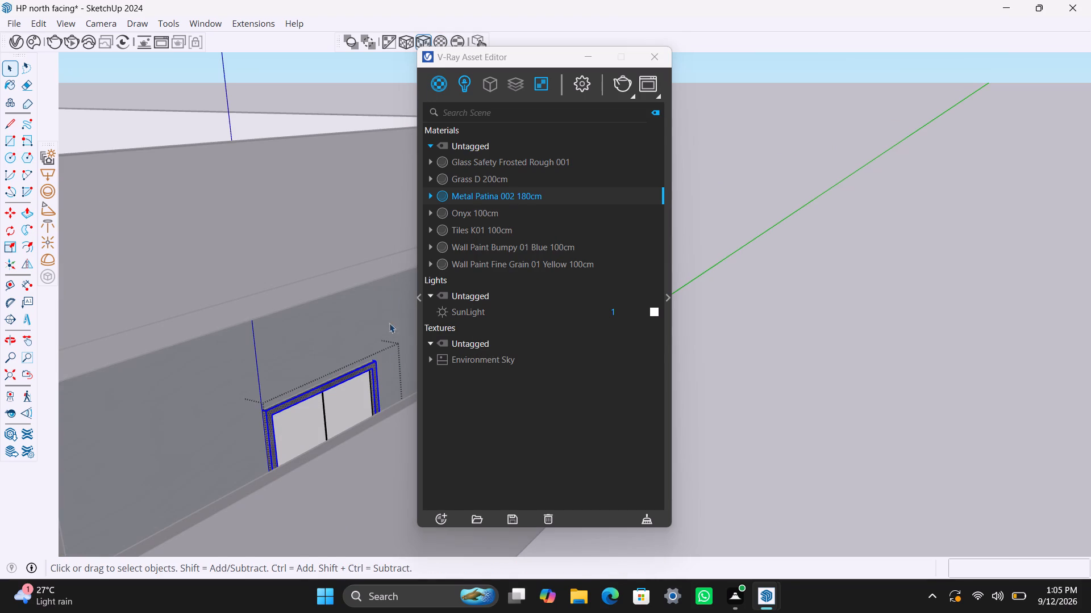
pyautogui.press('space')
pyautogui.click(697, 342)
# Apply Metal Patina 002 180cm with fitted cubic texture projection to the door frame on the rear wall, then leave its group.
pyautogui.scroll(-11, 336, 425)
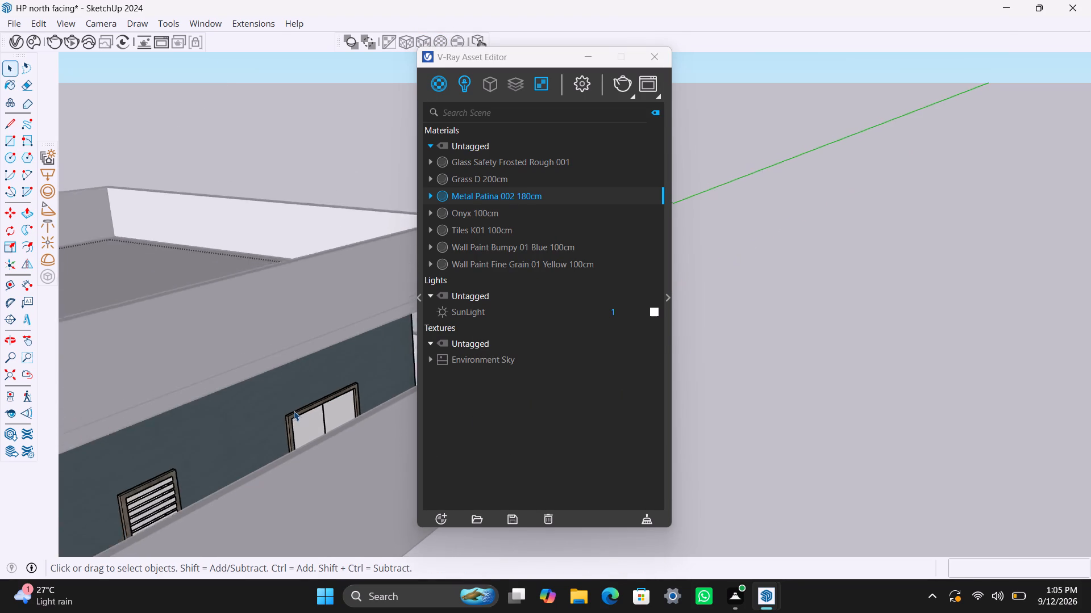
pyautogui.scroll(-14, 294, 411)
pyautogui.moveTo(299, 451); pyautogui.dragTo(31, 509, button='middle')
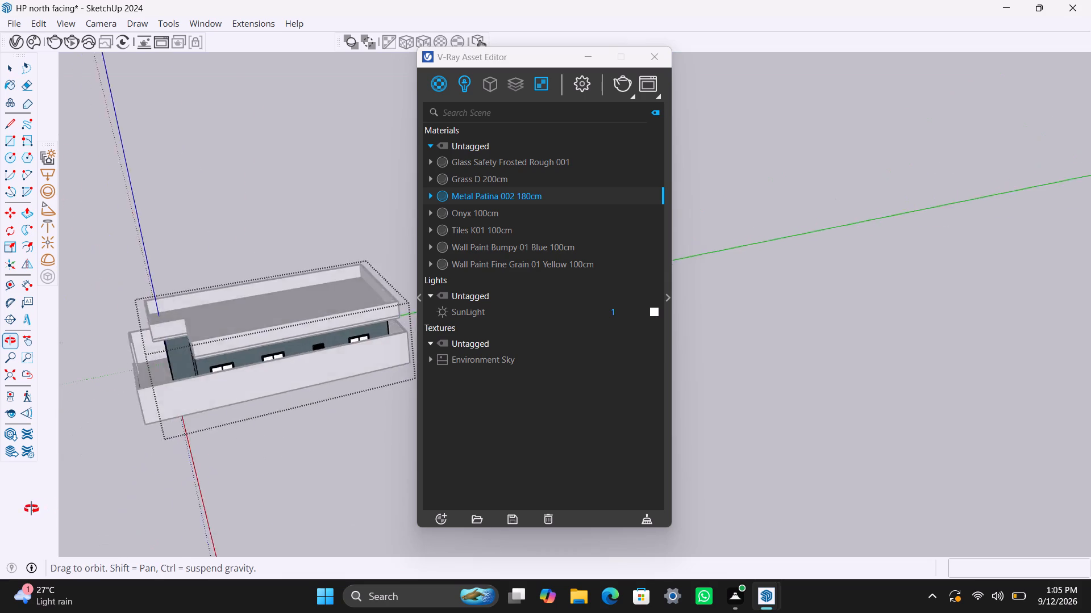
pyautogui.moveTo(31, 509); pyautogui.dragTo(35, 504, button='middle')
pyautogui.scroll(-6, 245, 385)
pyautogui.scroll(-6, 305, 398)
pyautogui.moveTo(357, 406); pyautogui.dragTo(235, 457, button='middle')
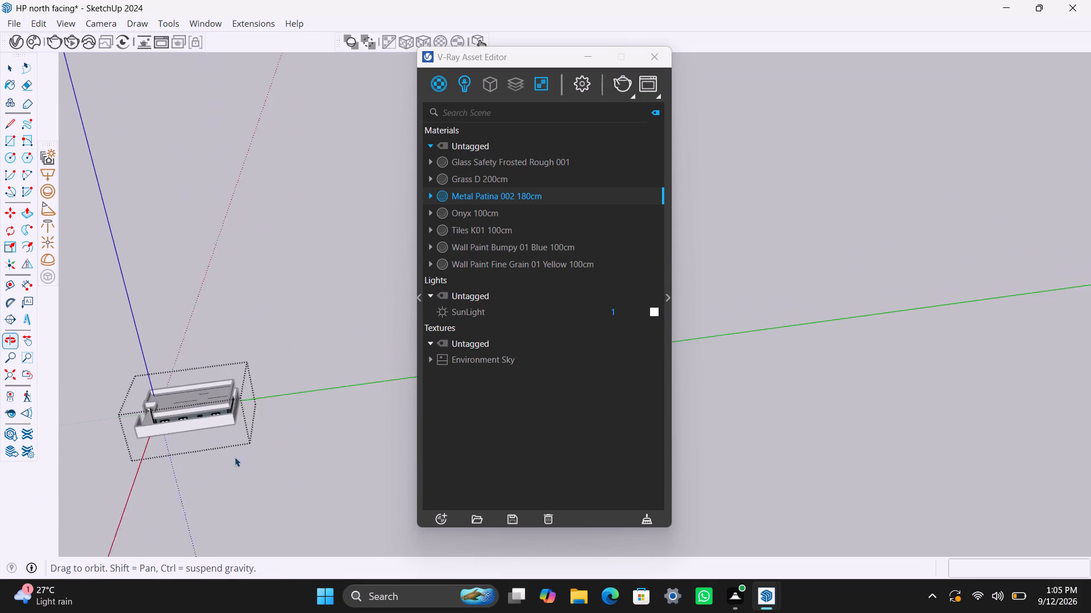
pyautogui.scroll(4, 250, 439)
pyautogui.moveTo(235, 446); pyautogui.dragTo(74, 463, button='middle')
pyautogui.scroll(9, 274, 331)
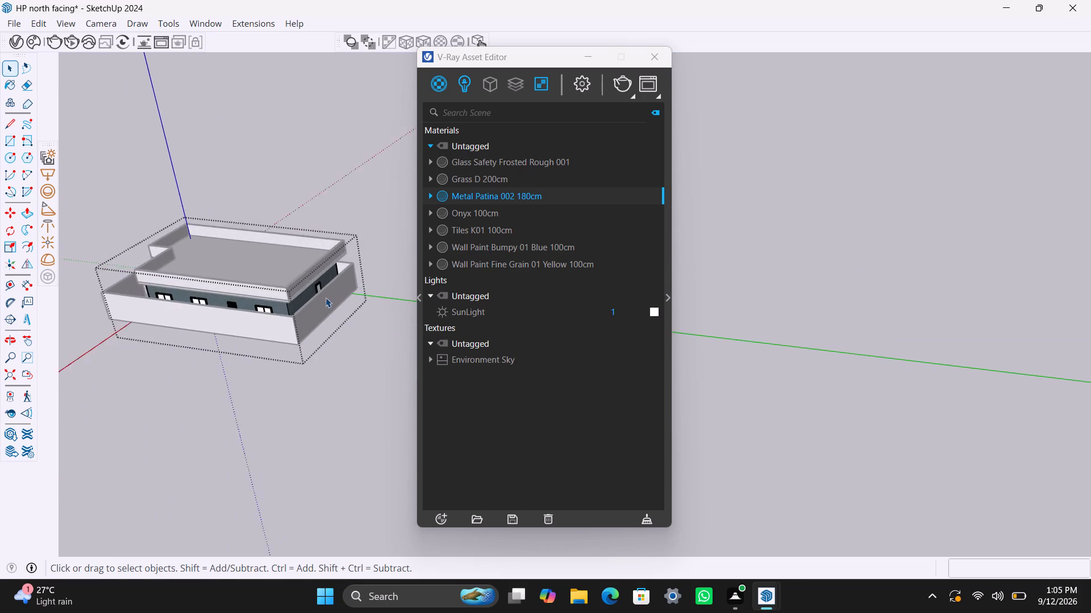
pyautogui.scroll(19, 326, 297)
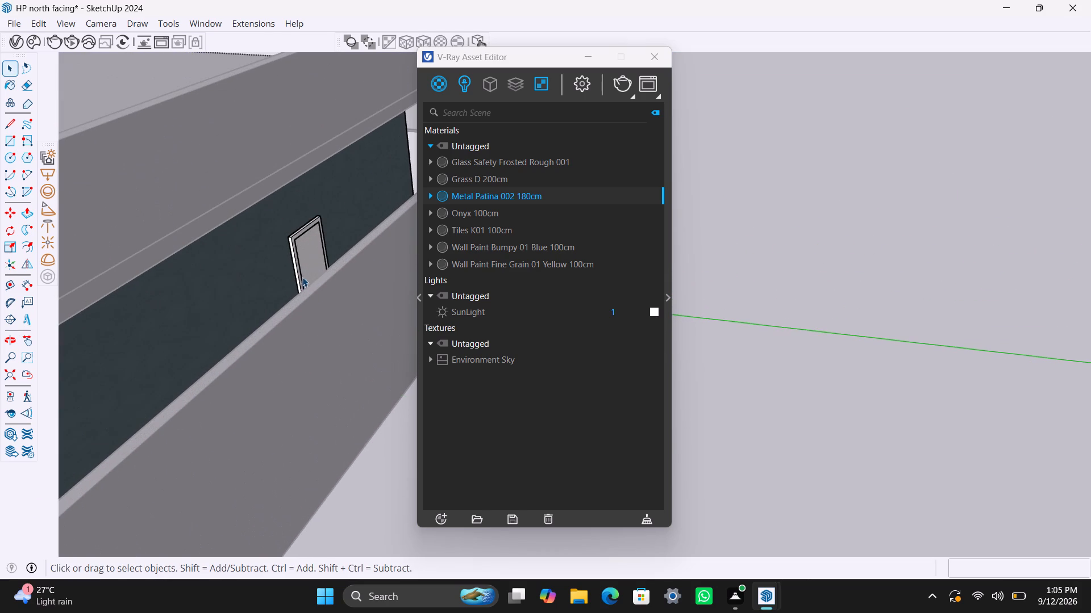
pyautogui.scroll(6, 298, 277)
pyautogui.tripleClick(300, 258)
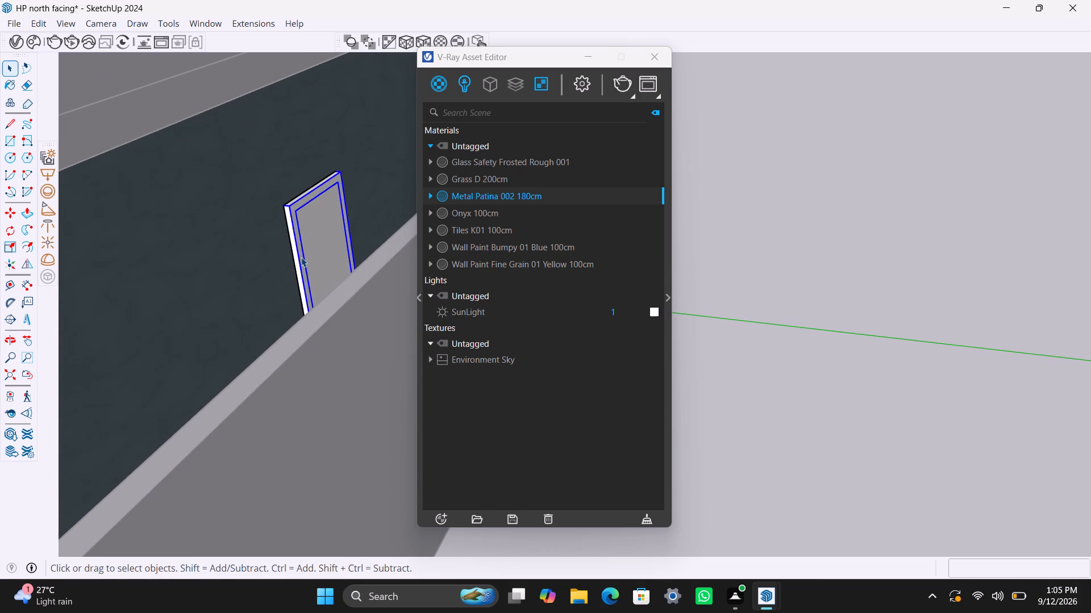
pyautogui.click(301, 257)
pyautogui.rightClick(476, 197)
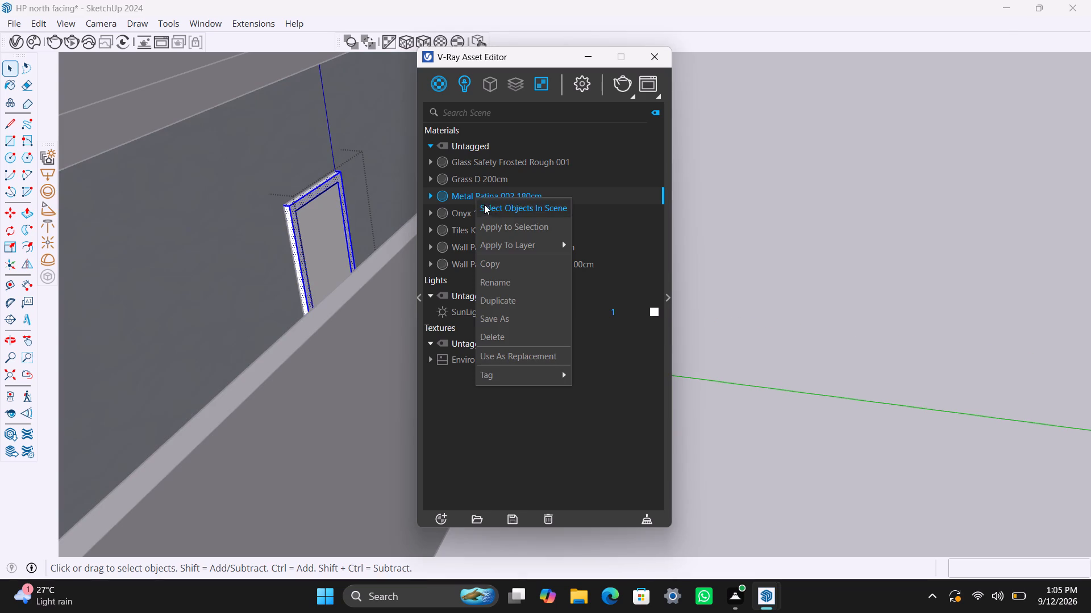
pyautogui.click(492, 219)
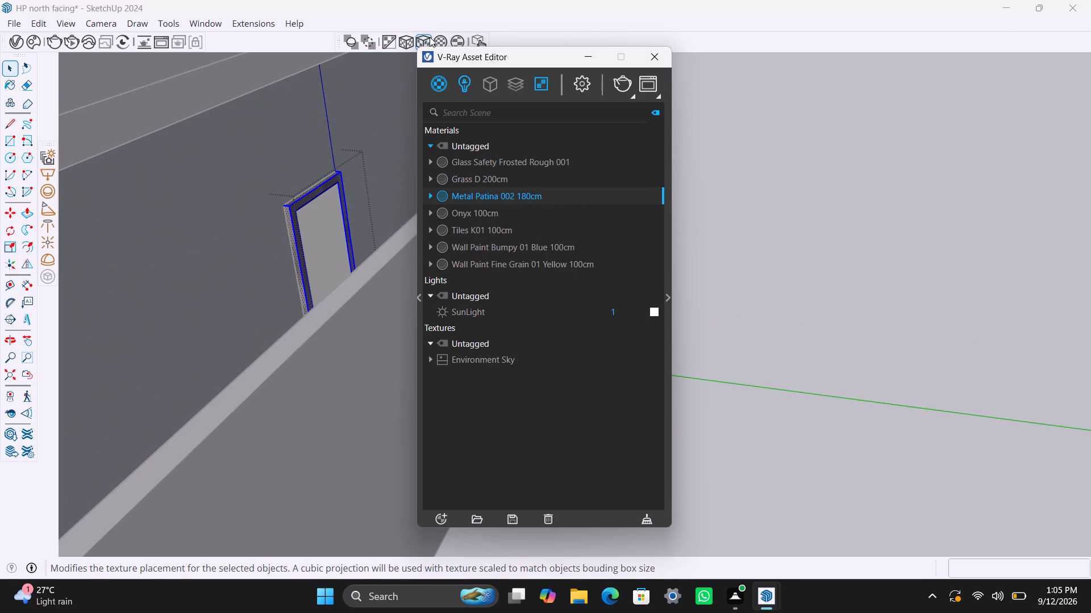
pyautogui.click(430, 37)
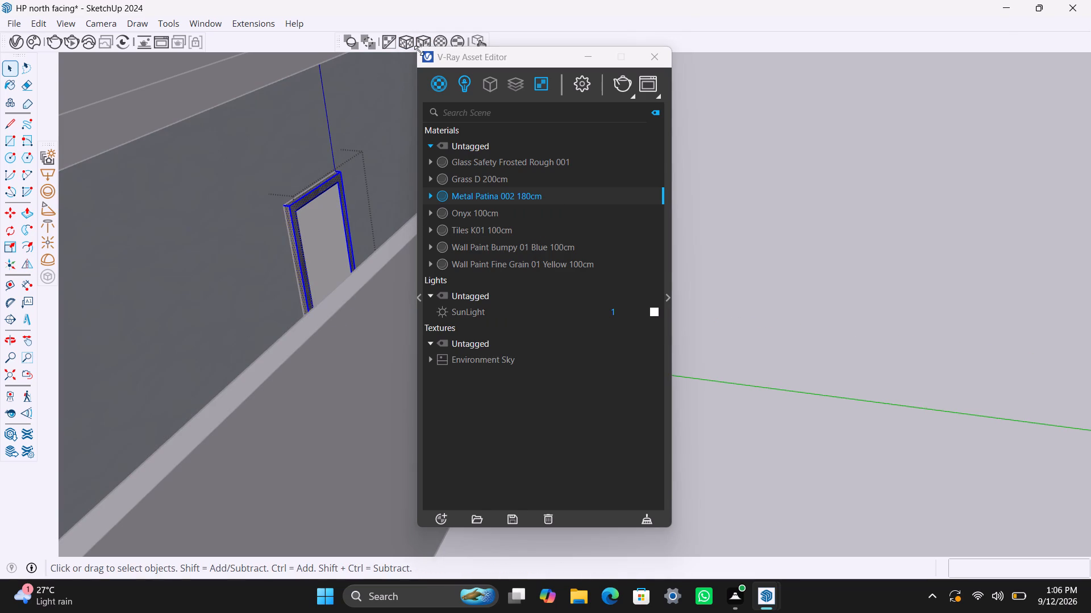
pyautogui.click(422, 44)
pyautogui.press('space')
pyautogui.scroll(-9, 311, 413)
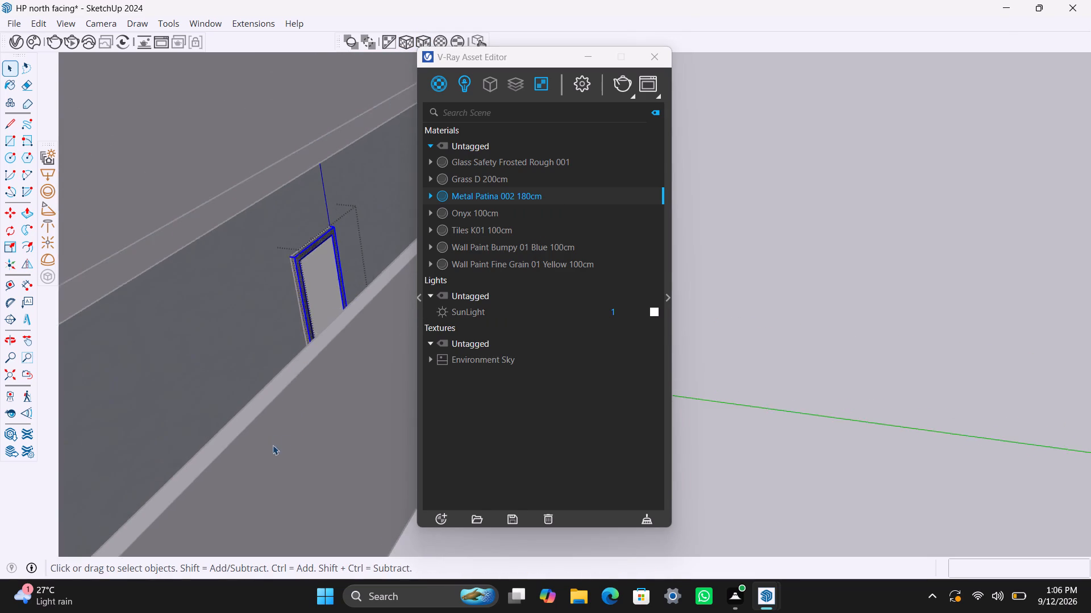
pyautogui.scroll(-20, 273, 445)
pyautogui.scroll(-3, 273, 445)
pyautogui.moveTo(308, 447); pyautogui.dragTo(84, 499, button='middle')
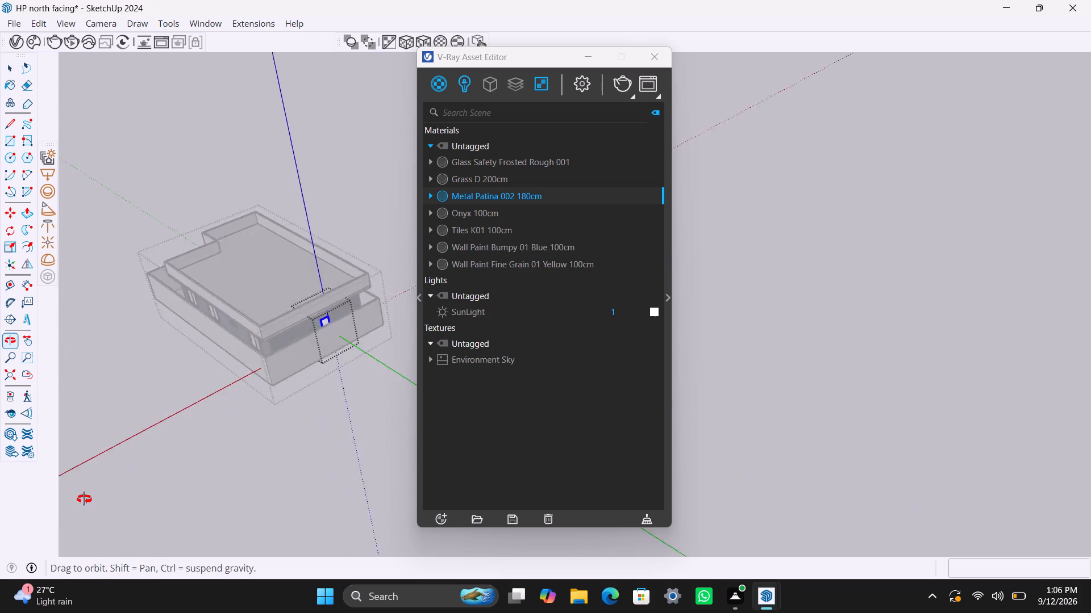
pyautogui.moveTo(84, 499); pyautogui.dragTo(81, 499, button='middle')
pyautogui.scroll(-5, 192, 433)
pyautogui.click(247, 454)
pyautogui.click(380, 265)
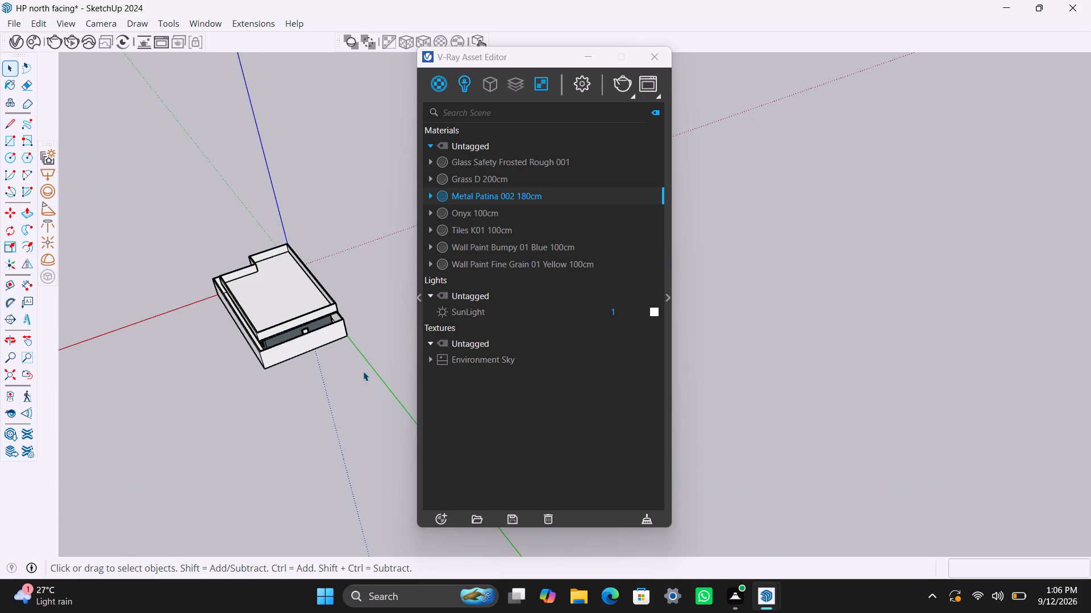
# Apply Metal Patina 002 180cm with fitted cubic projection to the frame of the opposite side wall's window nearest the rear, then leave its group.
pyautogui.scroll(-3, 348, 391)
pyautogui.moveTo(334, 394); pyautogui.dragTo(152, 433, button='middle')
pyautogui.scroll(4, 316, 279)
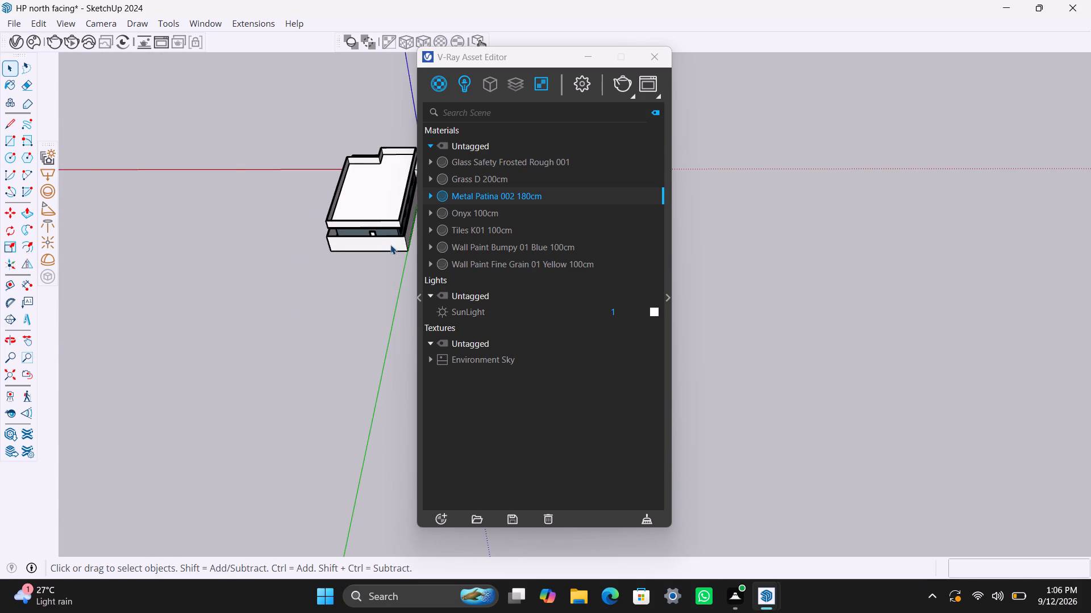
pyautogui.moveTo(389, 246); pyautogui.dragTo(255, 383, button='middle')
pyautogui.scroll(19, 288, 351)
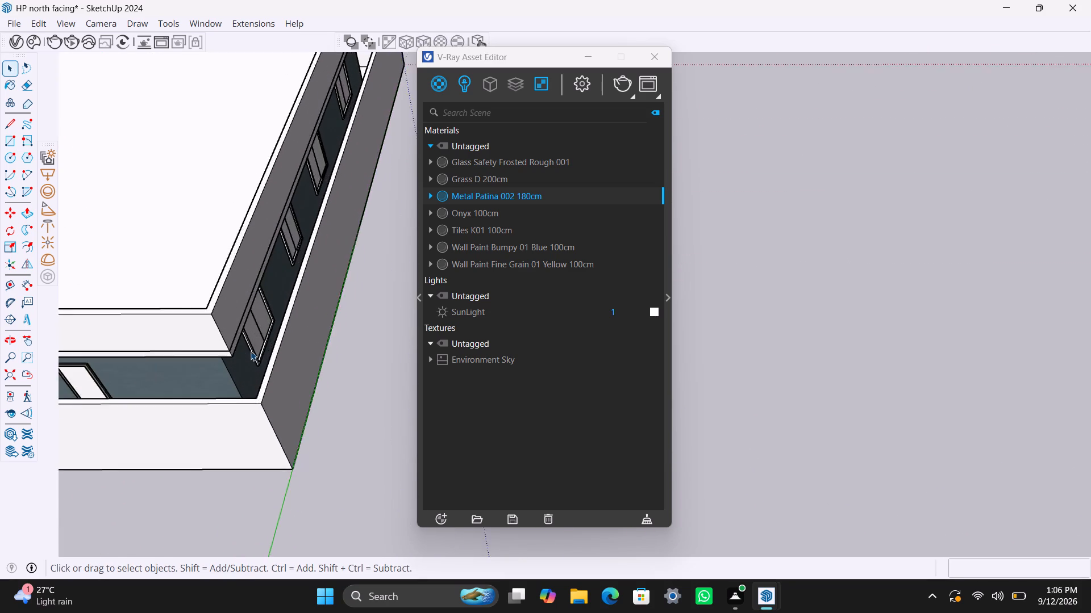
pyautogui.scroll(7, 251, 351)
pyautogui.tripleClick(254, 351)
pyautogui.click(255, 355)
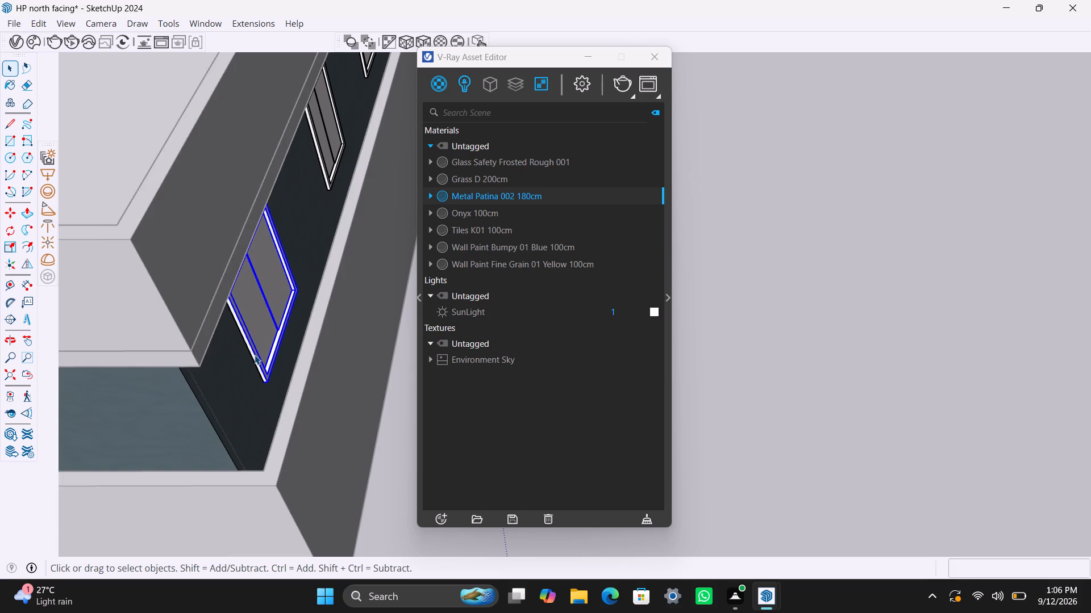
pyautogui.scroll(4, 255, 355)
pyautogui.tripleClick(255, 355)
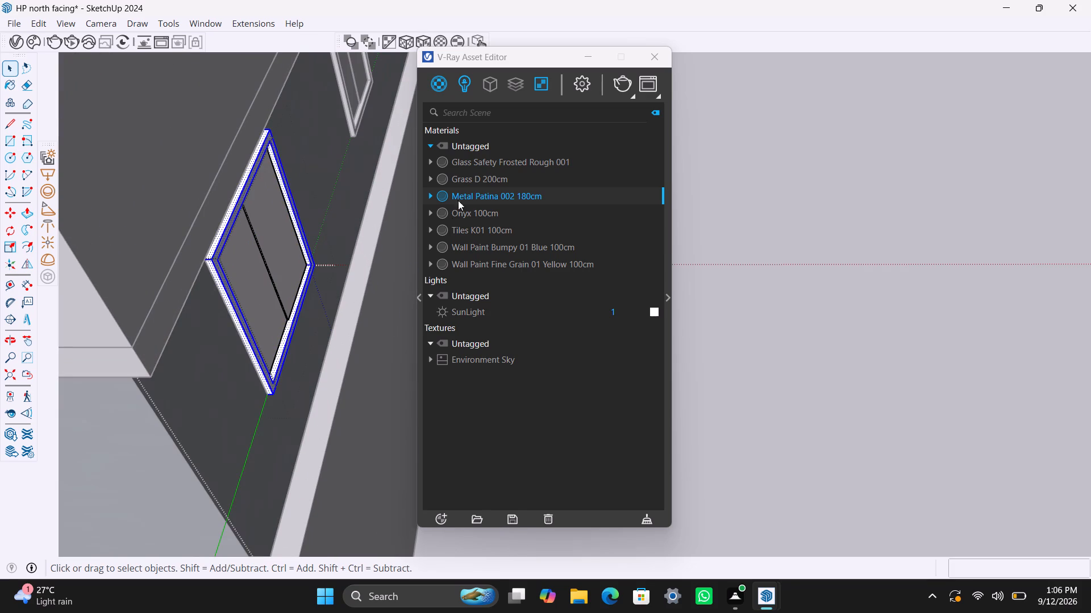
pyautogui.rightClick(472, 191)
pyautogui.click(505, 216)
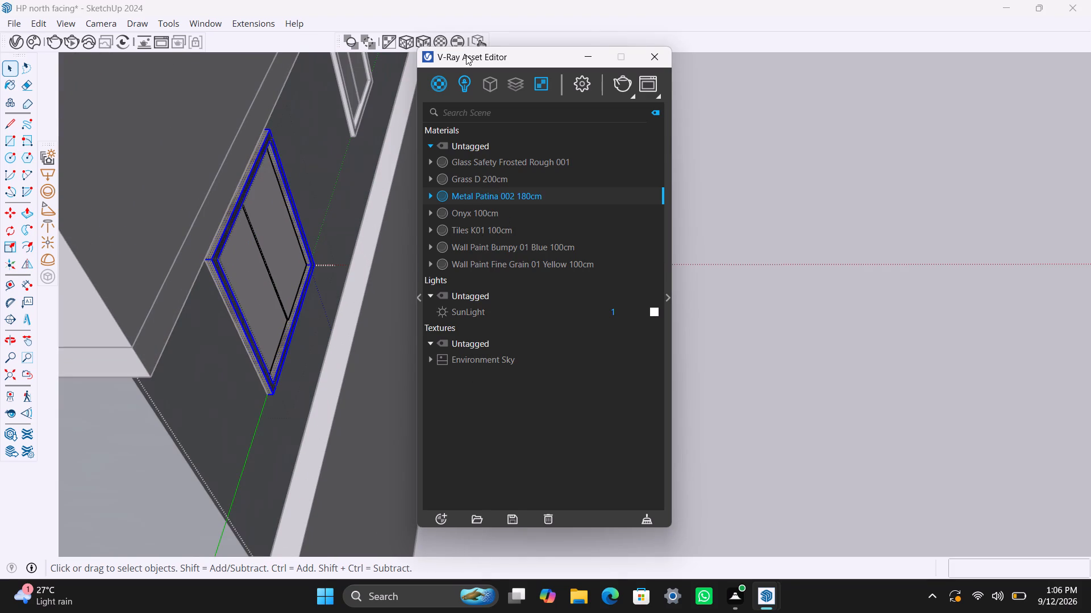
pyautogui.click(428, 42)
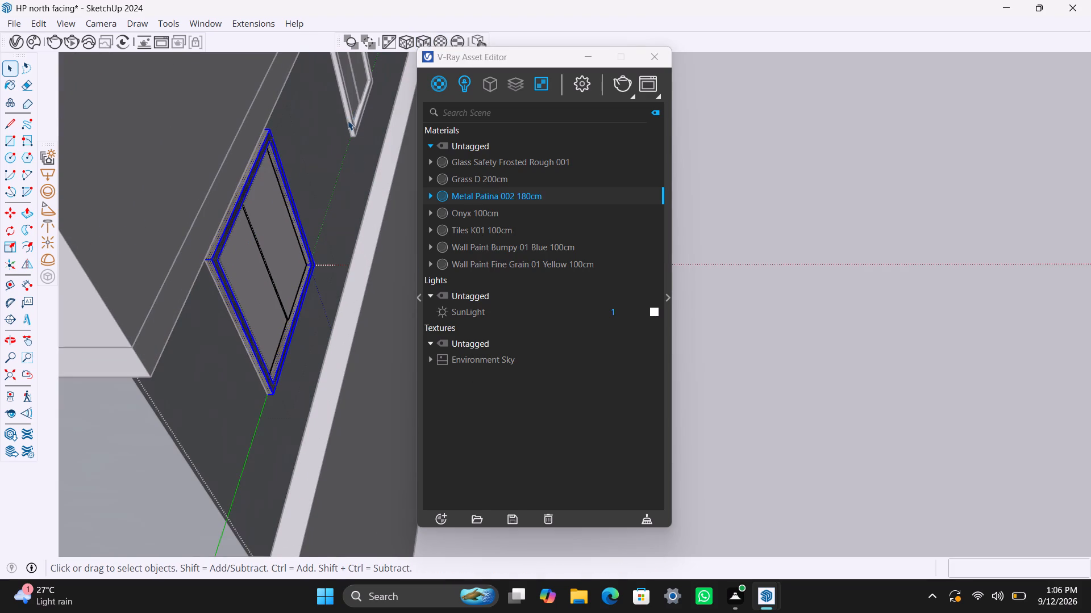
pyautogui.click(344, 111)
# Apply Metal Patina 002 180cm with fitted cubic projection to the frame of that wall's second window from the rear, then leave its group.
pyautogui.doubleClick(345, 110)
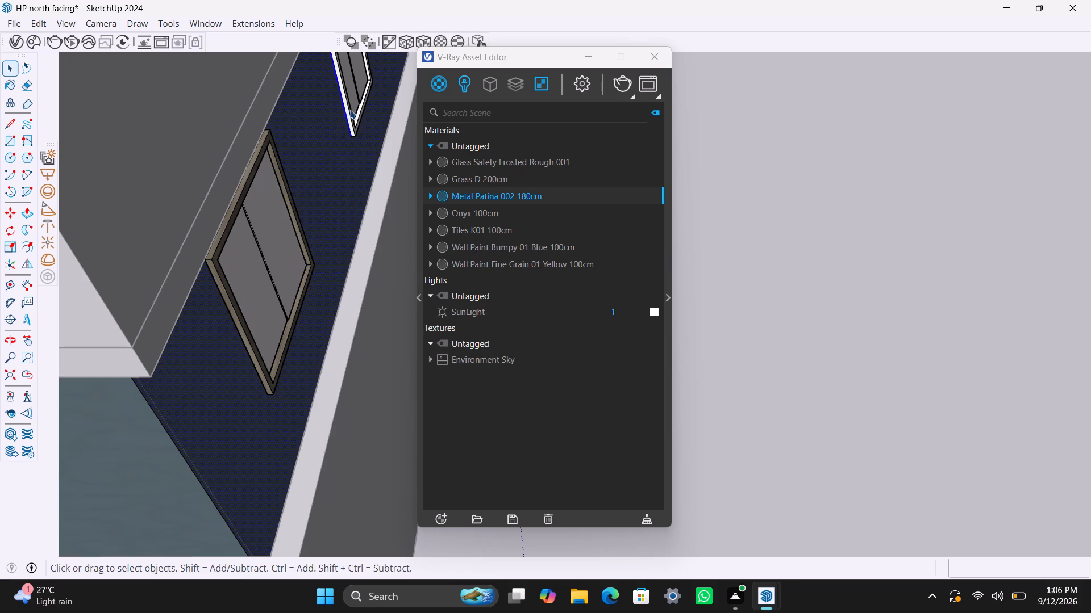
pyautogui.doubleClick(351, 117)
pyautogui.click(351, 117)
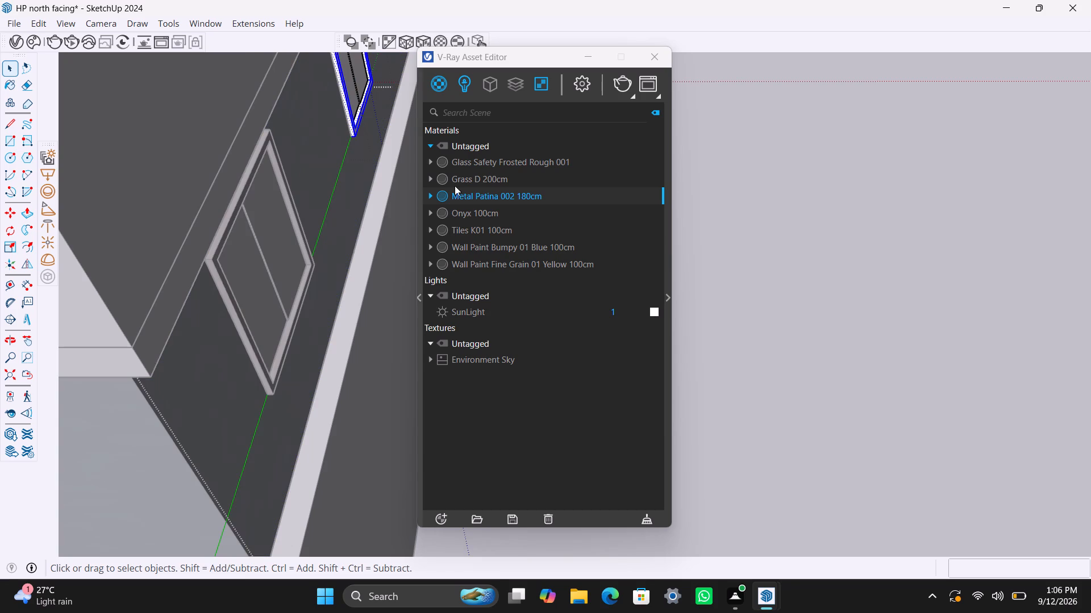
pyautogui.rightClick(464, 197)
pyautogui.moveTo(479, 226); pyautogui.dragTo(481, 220)
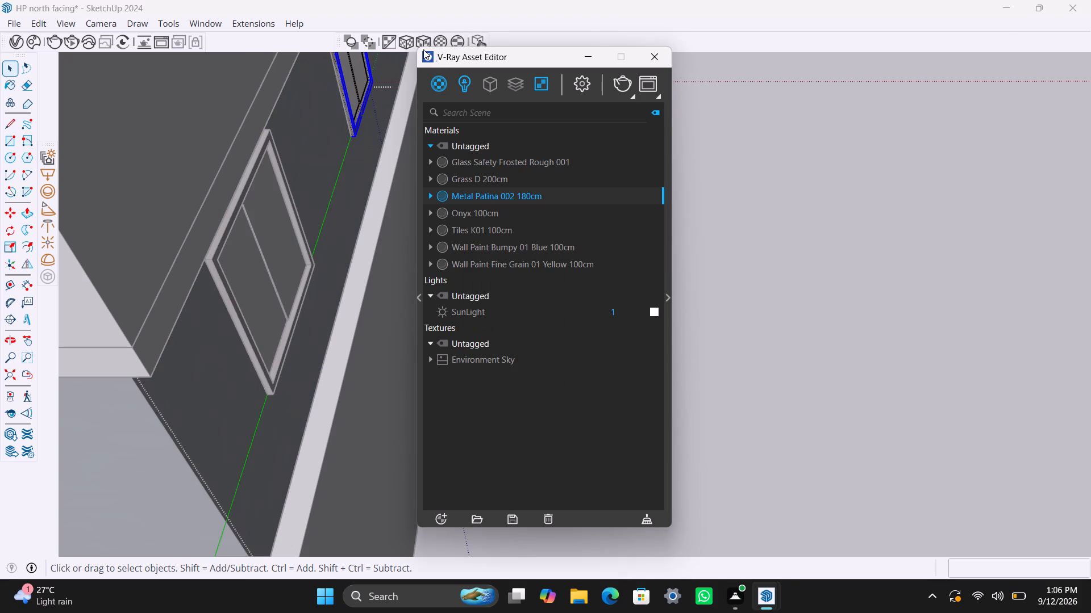
pyautogui.click(419, 40)
pyautogui.scroll(-11, 370, 304)
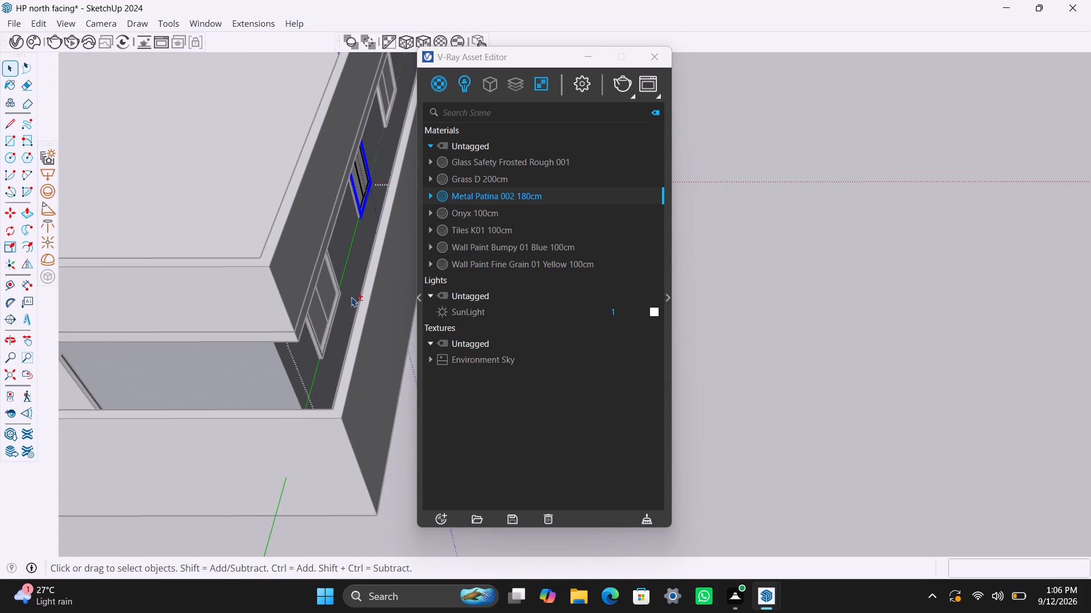
pyautogui.keyDown('shift'); pyautogui.moveTo(351, 297); pyautogui.dragTo(230, 419, button='middle'); pyautogui.keyUp('shift')
pyautogui.click(351, 241)
# Apply Metal Patina 002 180cm with fitted cubic projection to the frame of that wall's third window from the rear, then leave its group.
pyautogui.scroll(4, 286, 225)
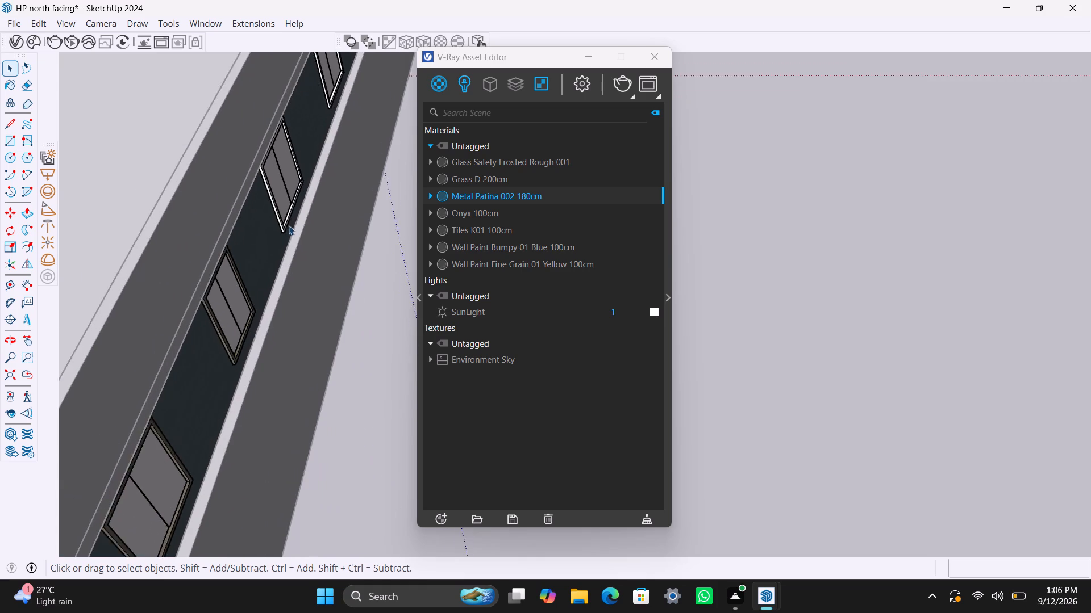
pyautogui.scroll(5, 289, 225)
pyautogui.scroll(6, 122, 297)
pyautogui.scroll(-3, 326, 202)
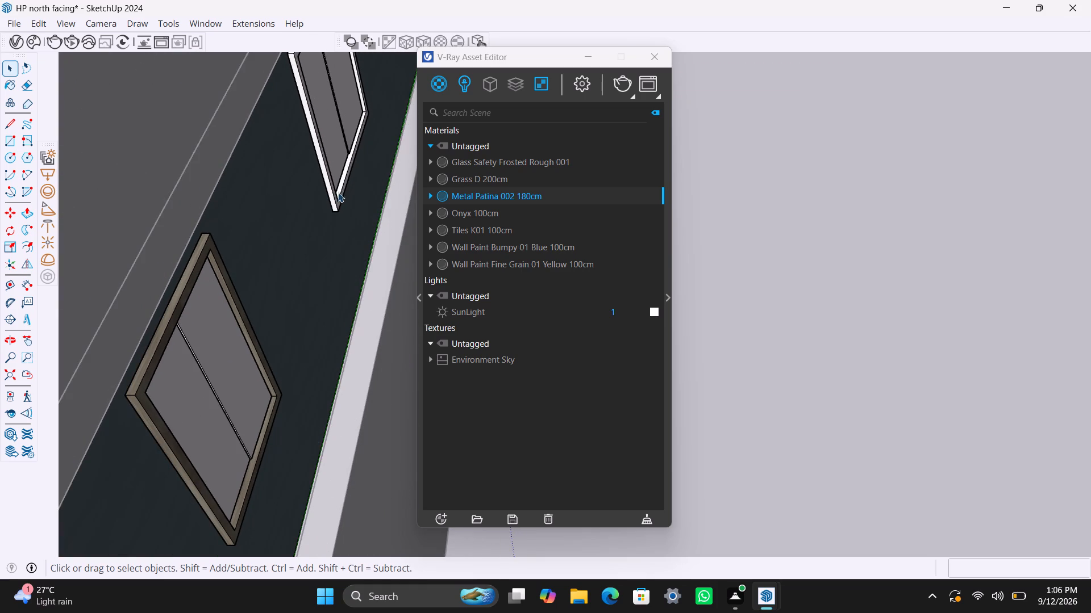
pyautogui.click(340, 192)
pyautogui.tripleClick(337, 199)
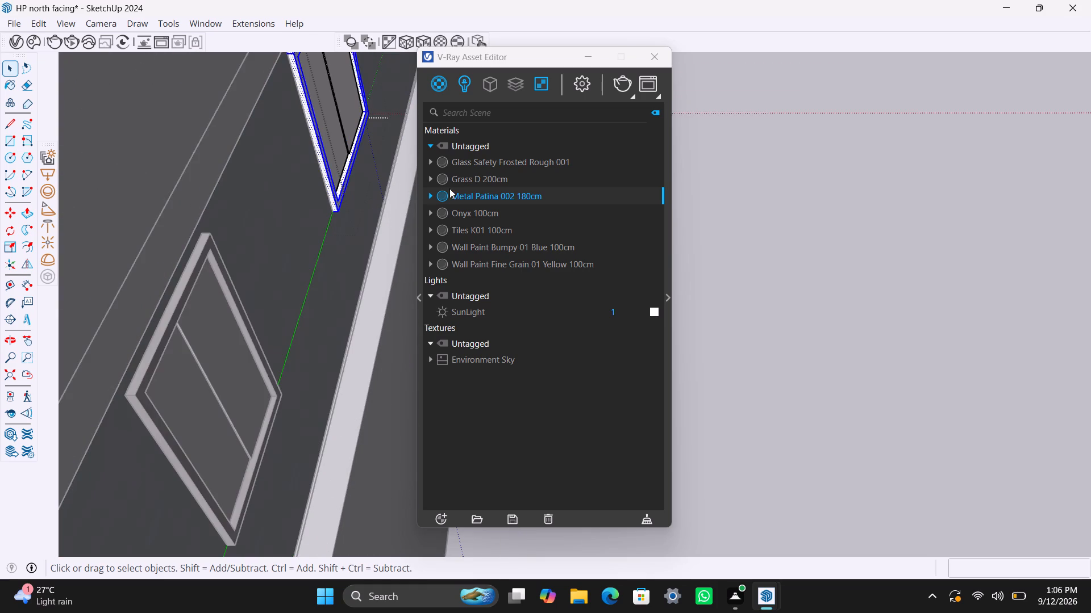
pyautogui.rightClick(460, 196)
pyautogui.click(480, 226)
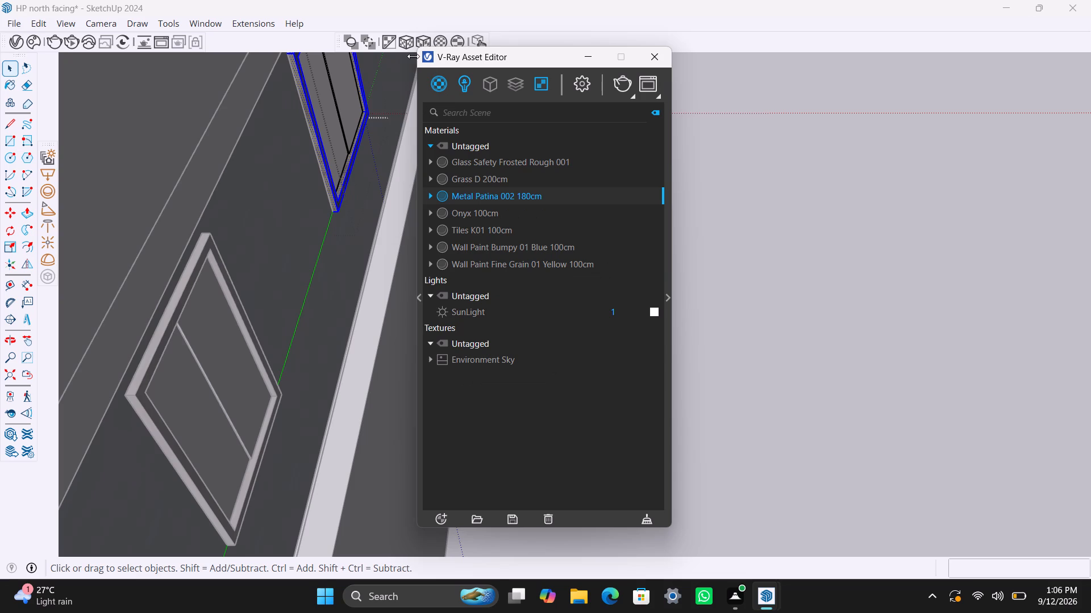
pyautogui.click(425, 40)
pyautogui.scroll(-12, 345, 240)
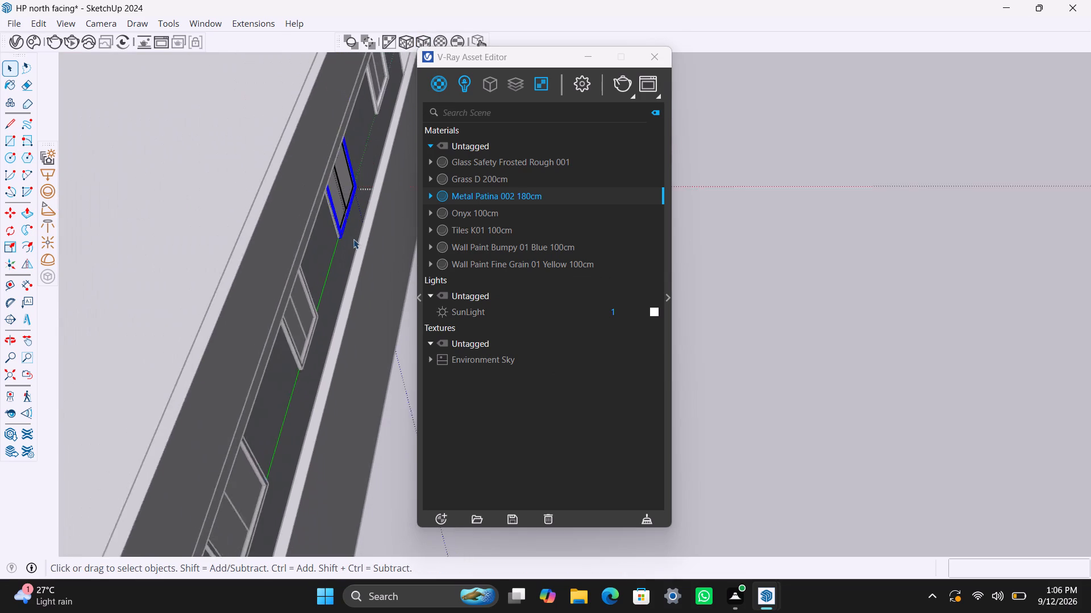
pyautogui.scroll(-2, 353, 239)
pyautogui.keyDown('shift'); pyautogui.moveTo(367, 252); pyautogui.dragTo(227, 333, button='middle'); pyautogui.keyUp('shift')
pyautogui.click(313, 245)
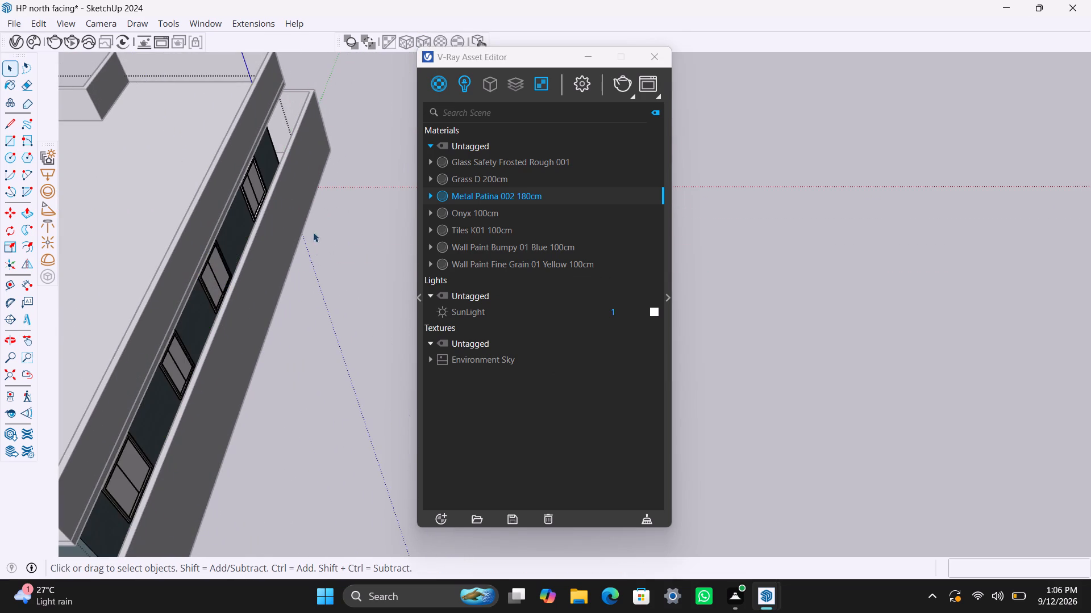
pyautogui.press('space')
# Apply Metal Patina 002 180cm with fitted cubic texture projection to the frame of the fourth window from the rear, nearest the front.
pyautogui.scroll(12, 261, 205)
pyautogui.tripleClick(247, 211)
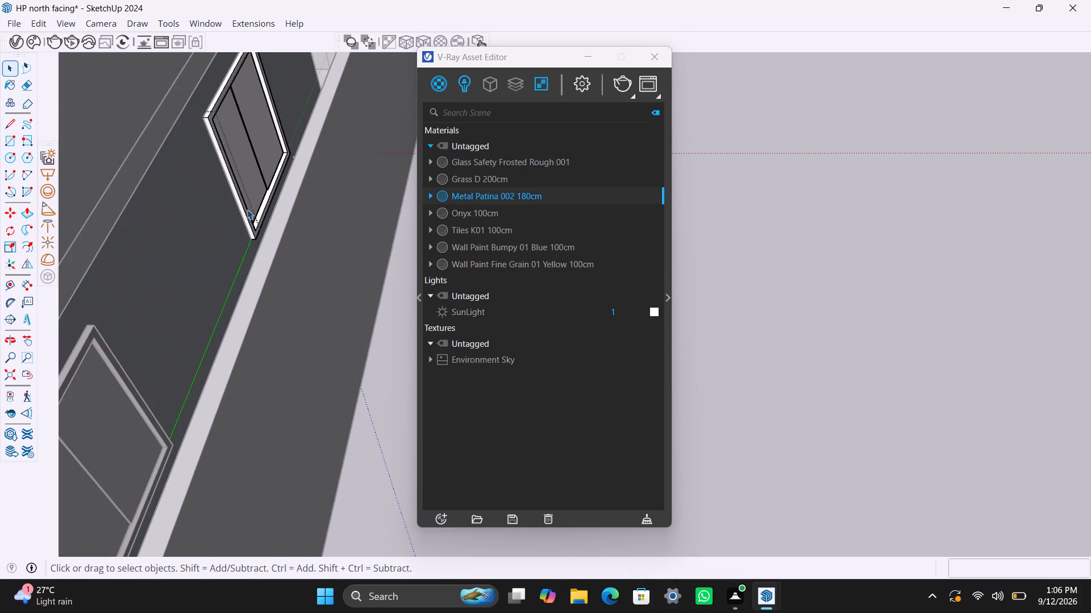
pyautogui.rightClick(483, 194)
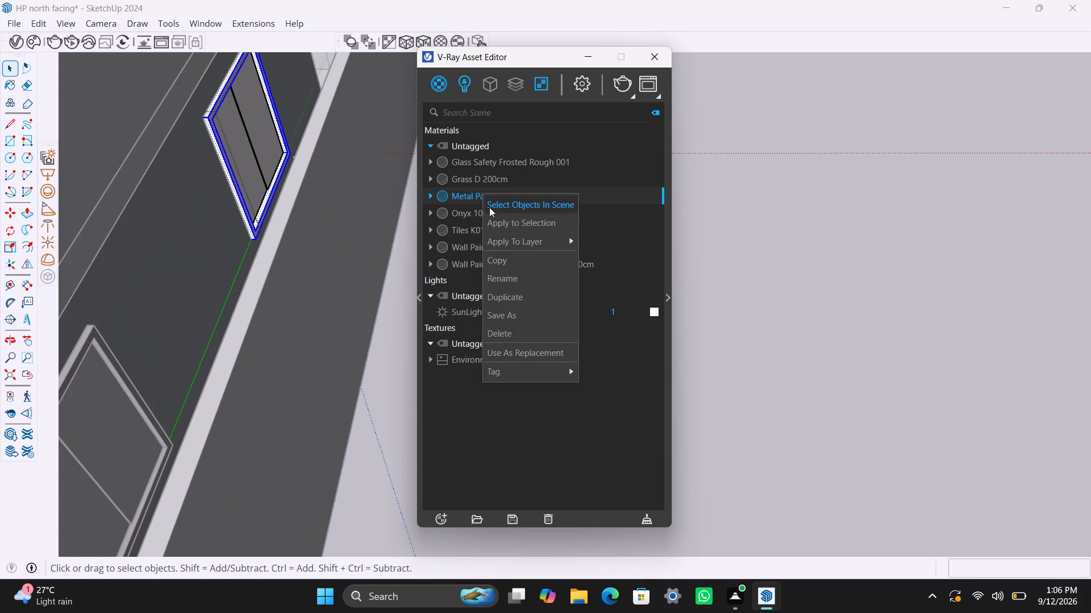
pyautogui.click(493, 221)
pyautogui.click(424, 38)
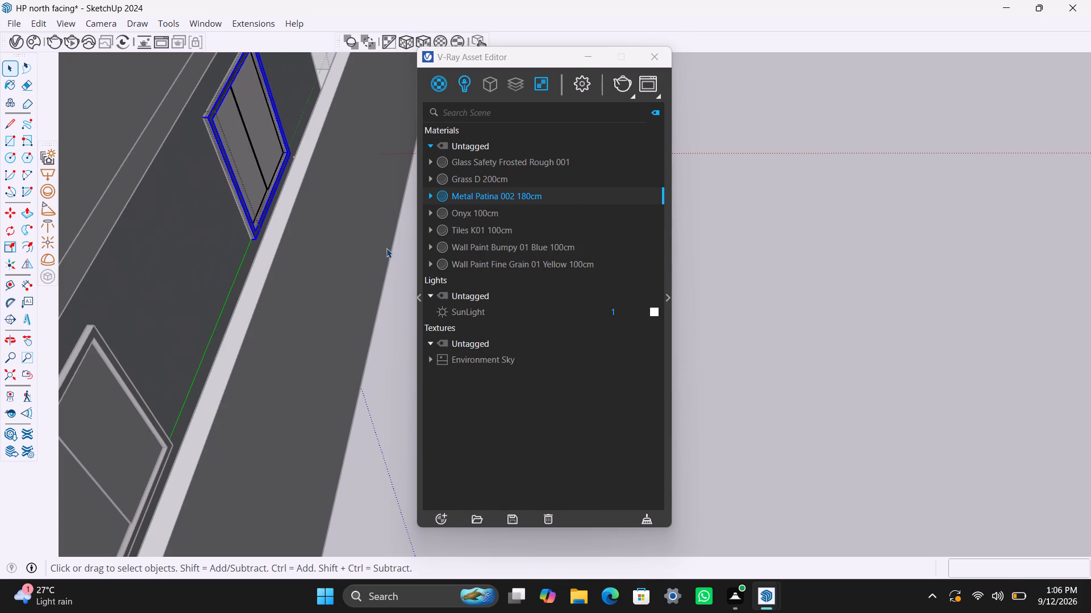
# Apply Glass Safety Frosted Rough 001 to both panes of the window nearest the front on the four-window side wall.
pyautogui.press('space')
pyautogui.click(373, 304)
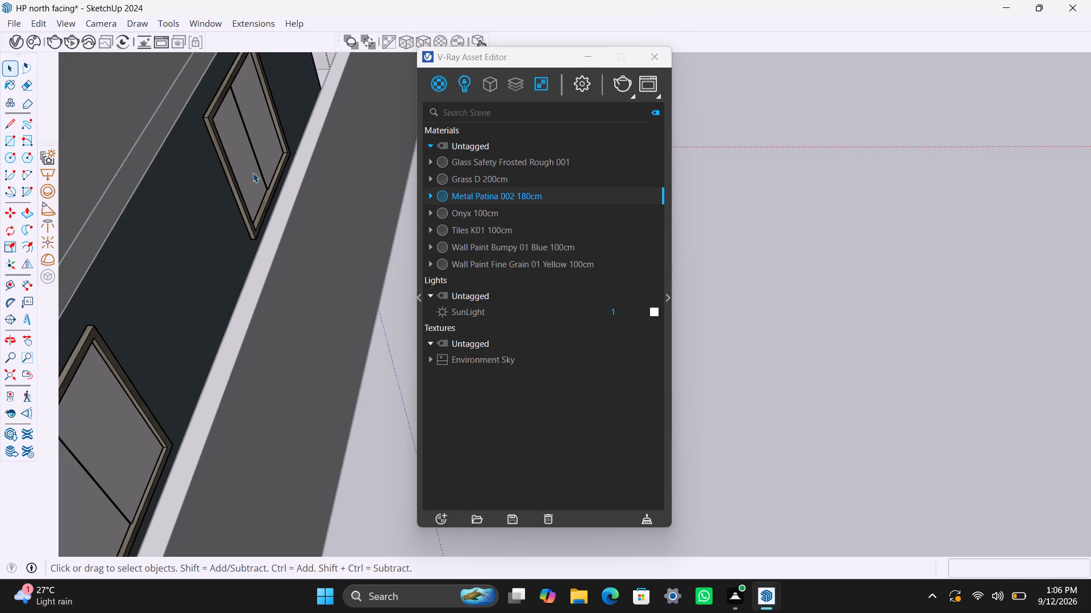
pyautogui.click(253, 173)
pyautogui.tripleClick(253, 173)
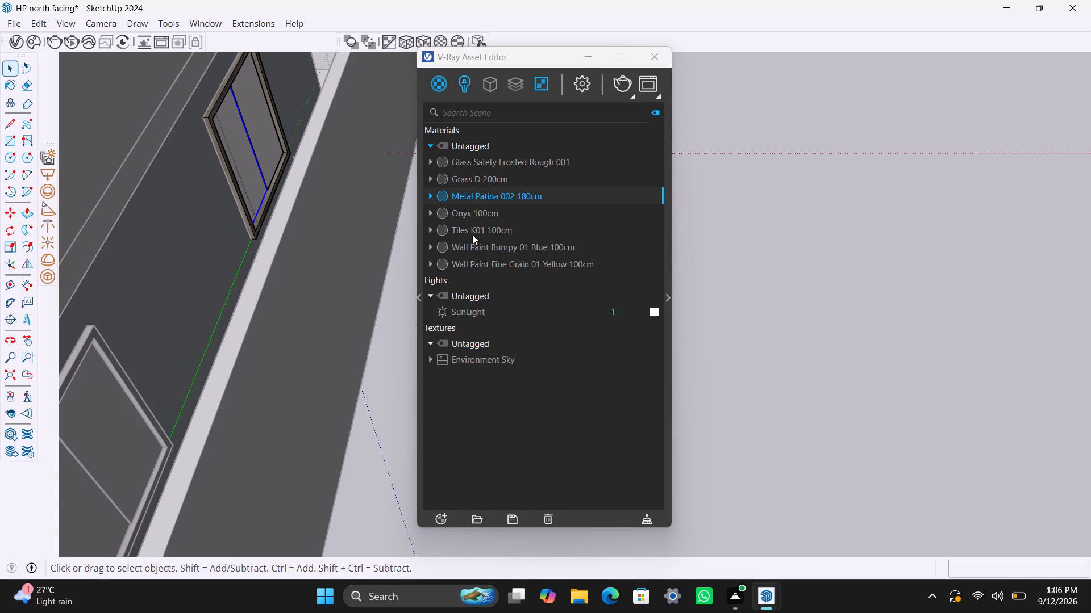
pyautogui.click(477, 178)
pyautogui.click(489, 161)
pyautogui.rightClick(489, 160)
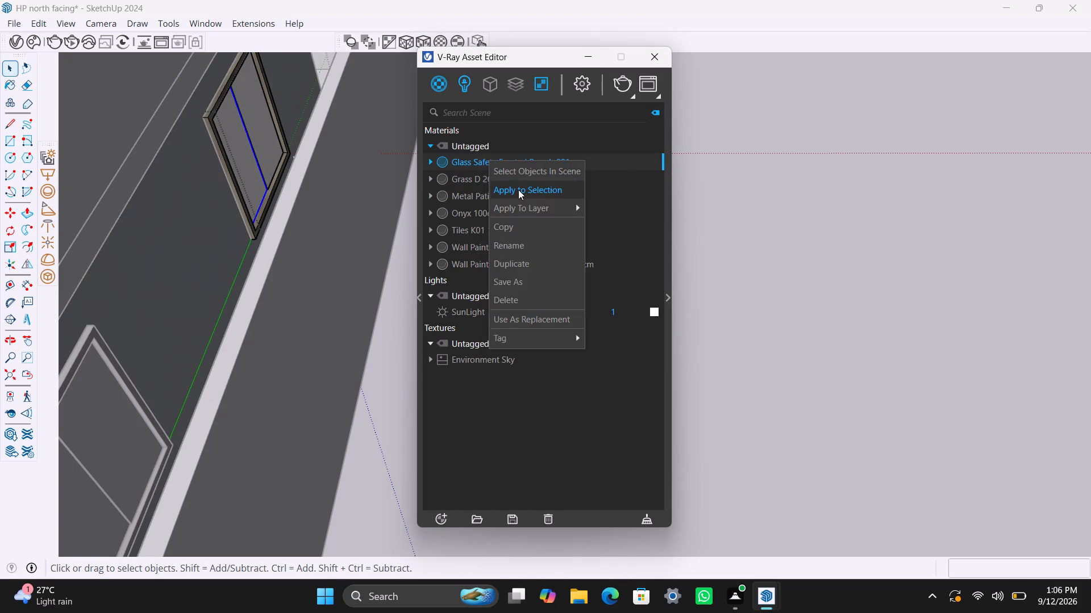
pyautogui.click(520, 190)
pyautogui.click(273, 145)
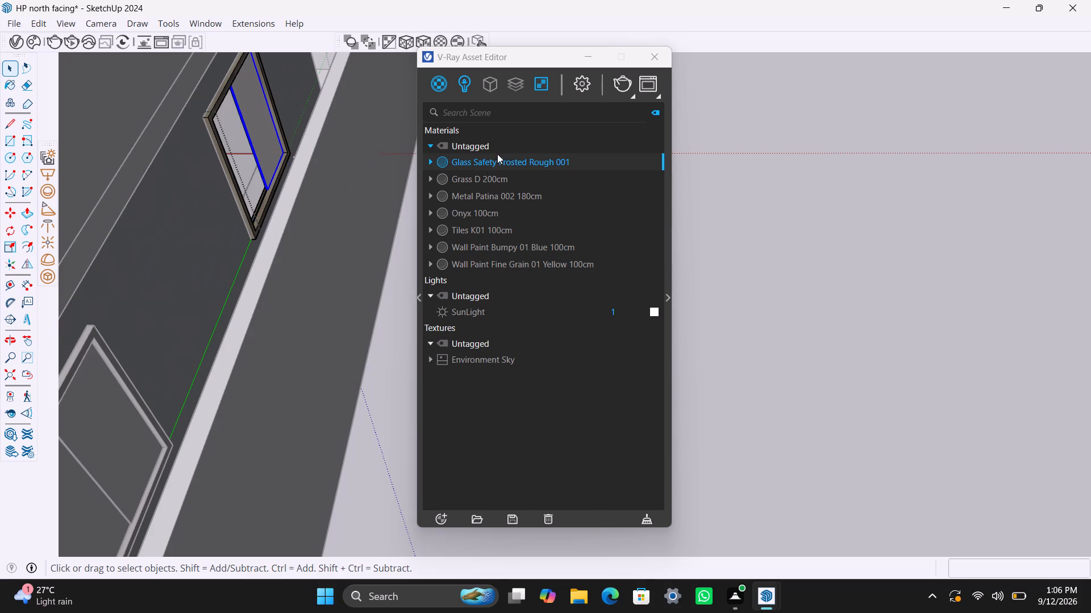
pyautogui.rightClick(499, 159)
pyautogui.click(513, 182)
# Apply Glass Safety Frosted Rough 001 to both panes of the third window from the rear on the same side wall.
pyautogui.scroll(-3, 207, 432)
pyautogui.scroll(-3, 161, 421)
pyautogui.moveTo(176, 413); pyautogui.dragTo(314, 294, button='middle')
pyautogui.tripleClick(259, 373)
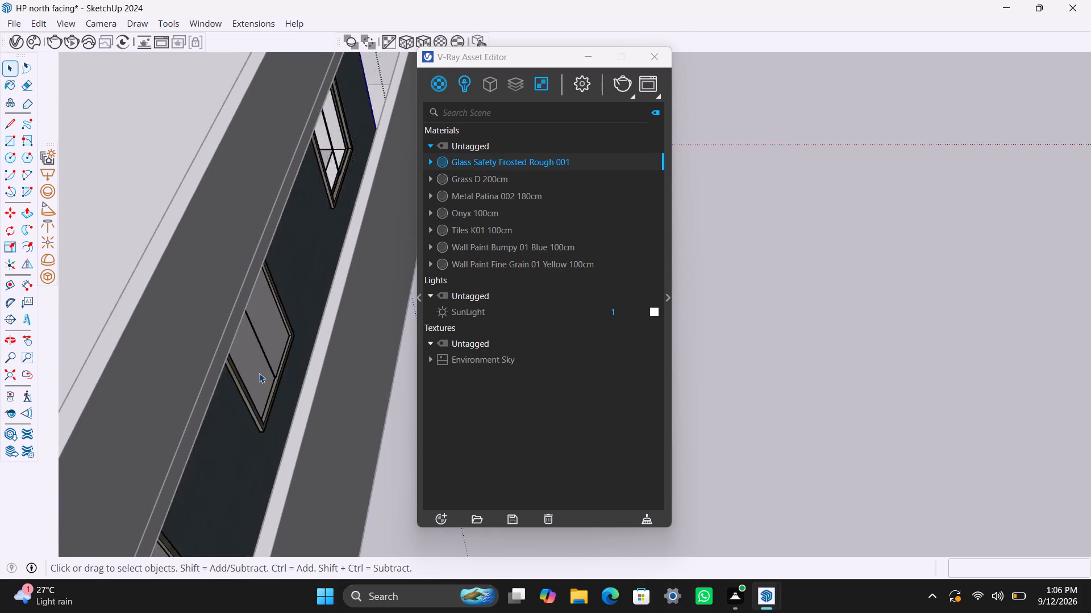
pyautogui.rightClick(513, 157)
pyautogui.click(539, 195)
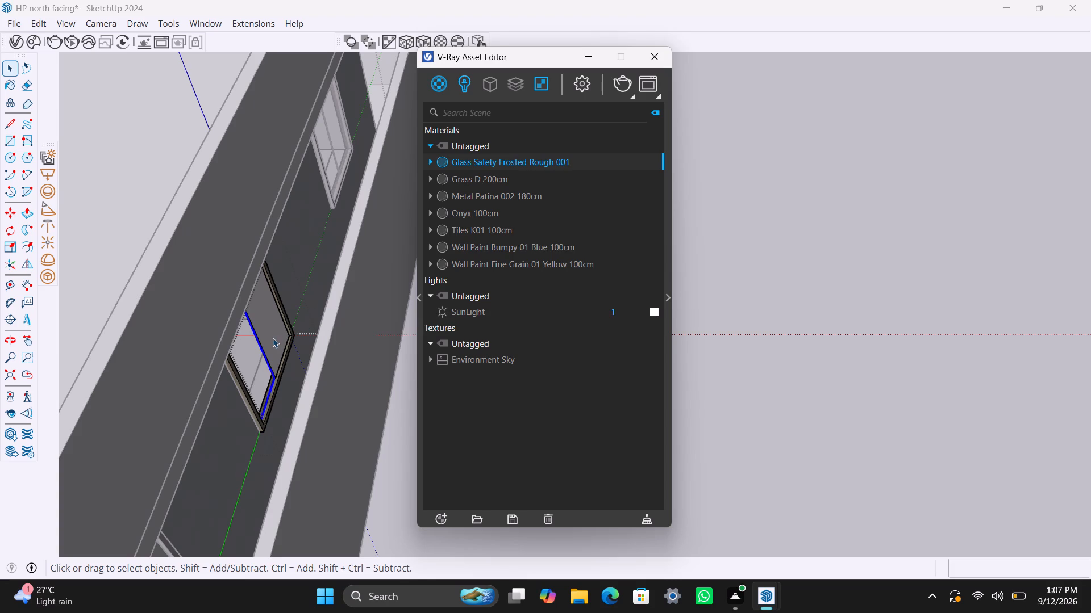
pyautogui.click(273, 338)
pyautogui.rightClick(525, 158)
pyautogui.click(530, 179)
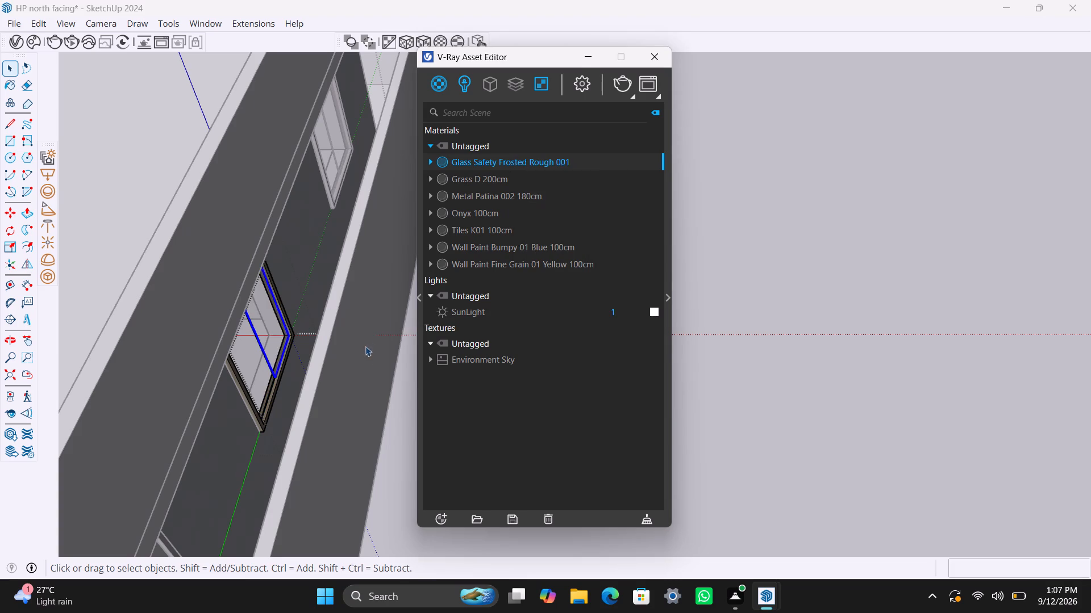
# Apply Glass Safety Frosted Rough 001 to both panes of the second window from the rear on that side wall.
pyautogui.scroll(-11, 365, 354)
pyautogui.keyDown('shift'); pyautogui.moveTo(306, 394); pyautogui.dragTo(340, 296, button='middle'); pyautogui.keyUp('shift')
pyautogui.scroll(4, 367, 337)
pyautogui.moveTo(326, 406); pyautogui.dragTo(261, 376, button='middle')
pyautogui.press('space')
pyautogui.click(240, 260)
pyautogui.click(240, 260)
pyautogui.click(243, 260)
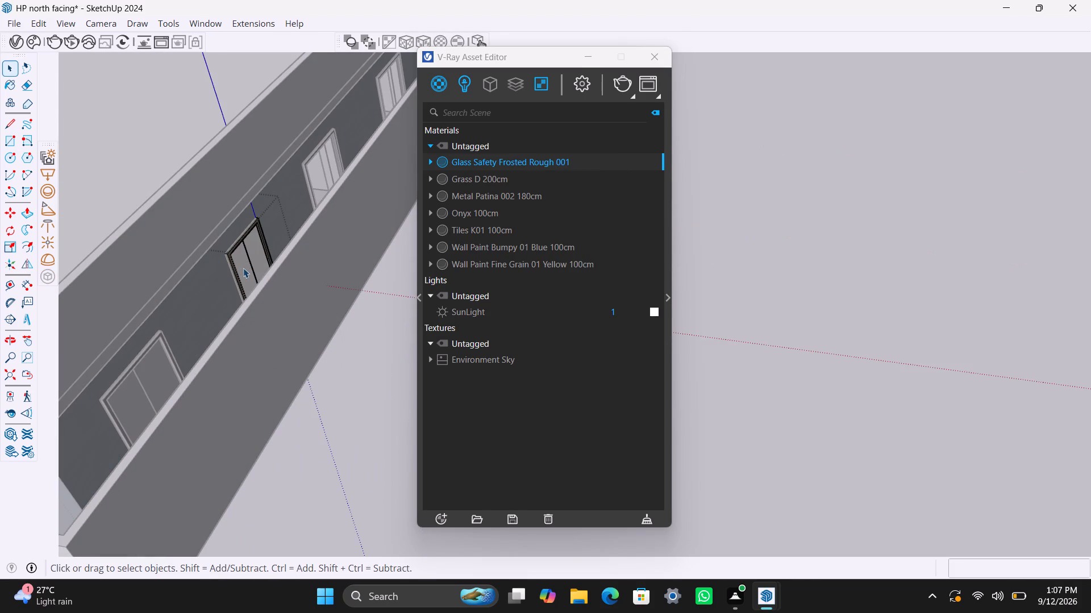
pyautogui.scroll(3, 245, 275)
pyautogui.rightClick(473, 163)
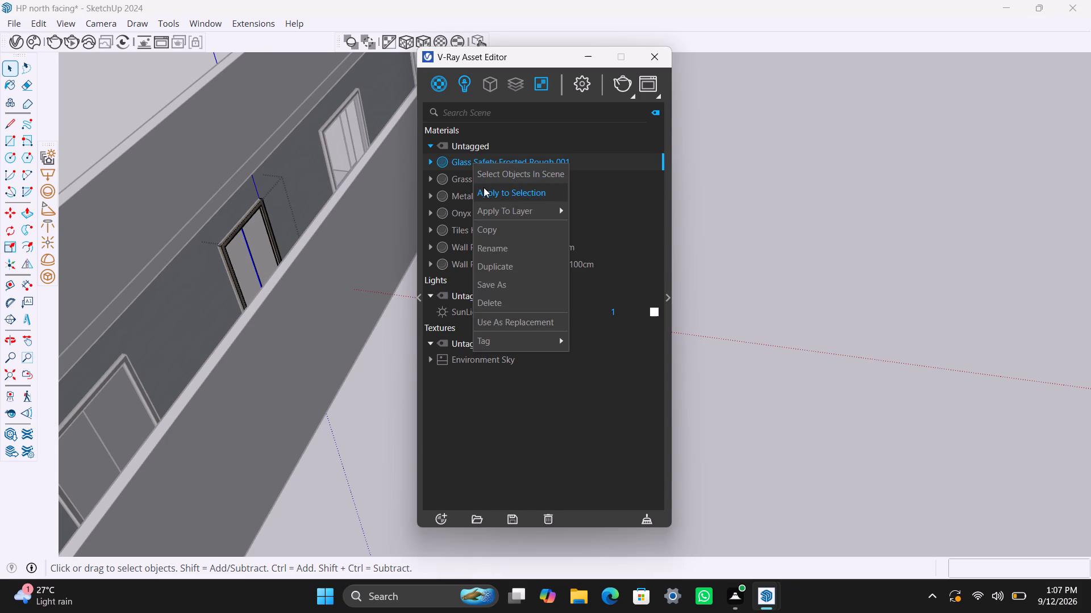
pyautogui.click(484, 187)
pyautogui.scroll(3, 282, 265)
pyautogui.click(259, 250)
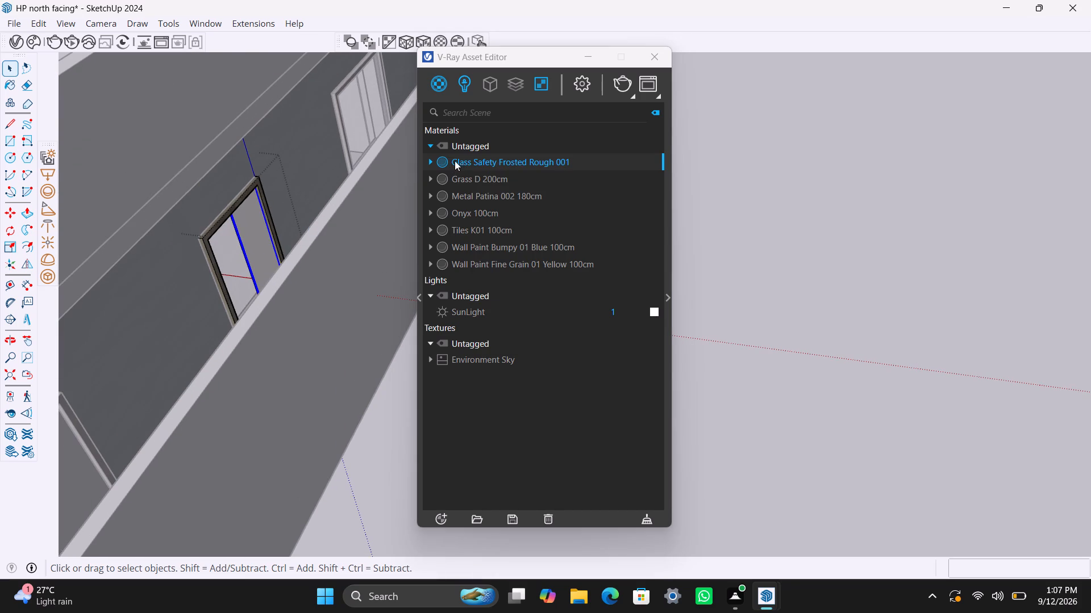
pyautogui.rightClick(459, 160)
pyautogui.click(470, 186)
# Apply Glass Safety Frosted Rough 001 to both panes of that side wall's window nearest the rear.
pyautogui.scroll(-4, 261, 321)
pyautogui.keyDown('shift'); pyautogui.moveTo(234, 326); pyautogui.dragTo(302, 251, button='middle'); pyautogui.keyUp('shift')
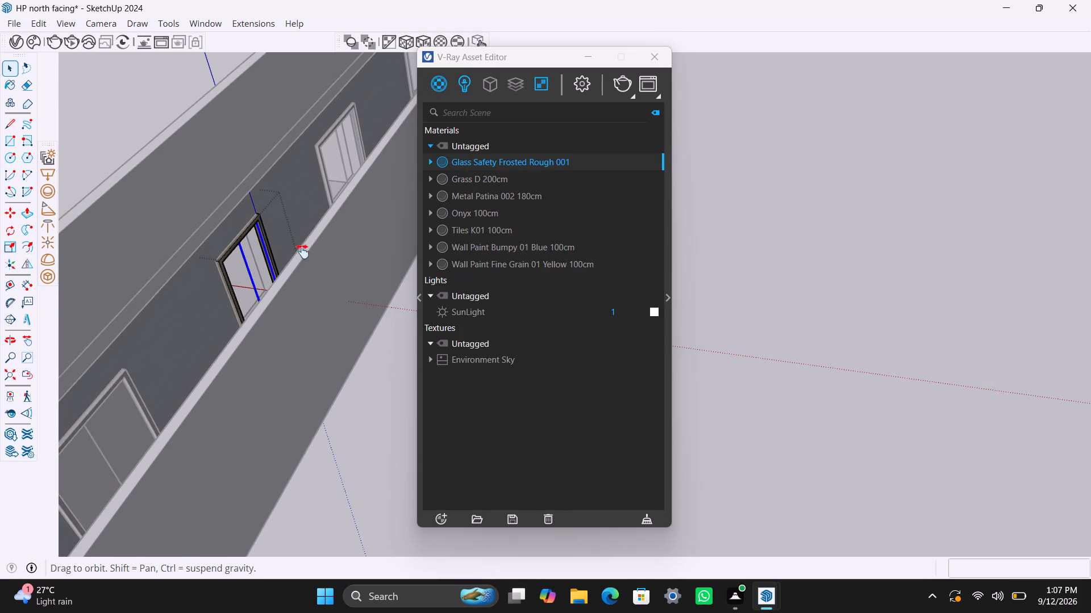
pyautogui.keyDown('shift'); pyautogui.moveTo(302, 251); pyautogui.dragTo(310, 245, button='middle'); pyautogui.keyUp('shift')
pyautogui.click(186, 358)
pyautogui.click(186, 370)
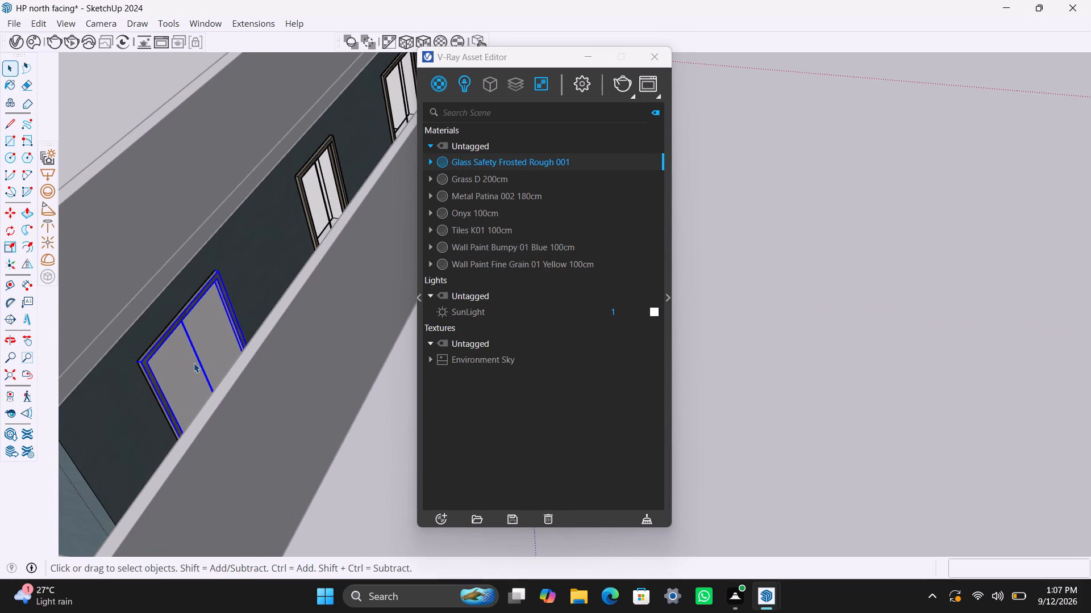
pyautogui.tripleClick(195, 362)
pyautogui.click(193, 362)
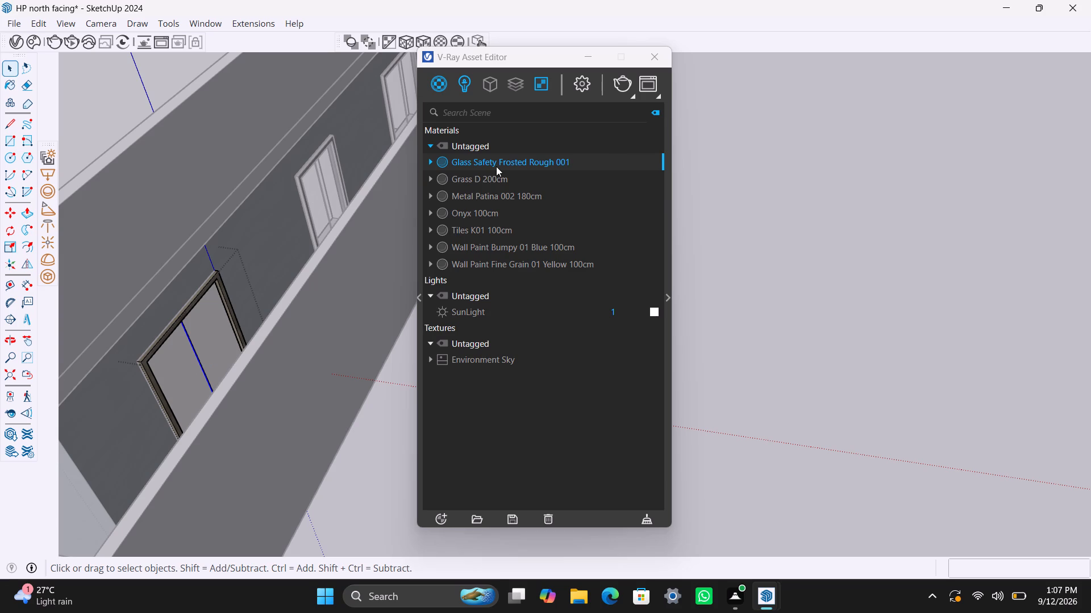
pyautogui.rightClick(498, 166)
pyautogui.click(507, 194)
pyautogui.click(208, 324)
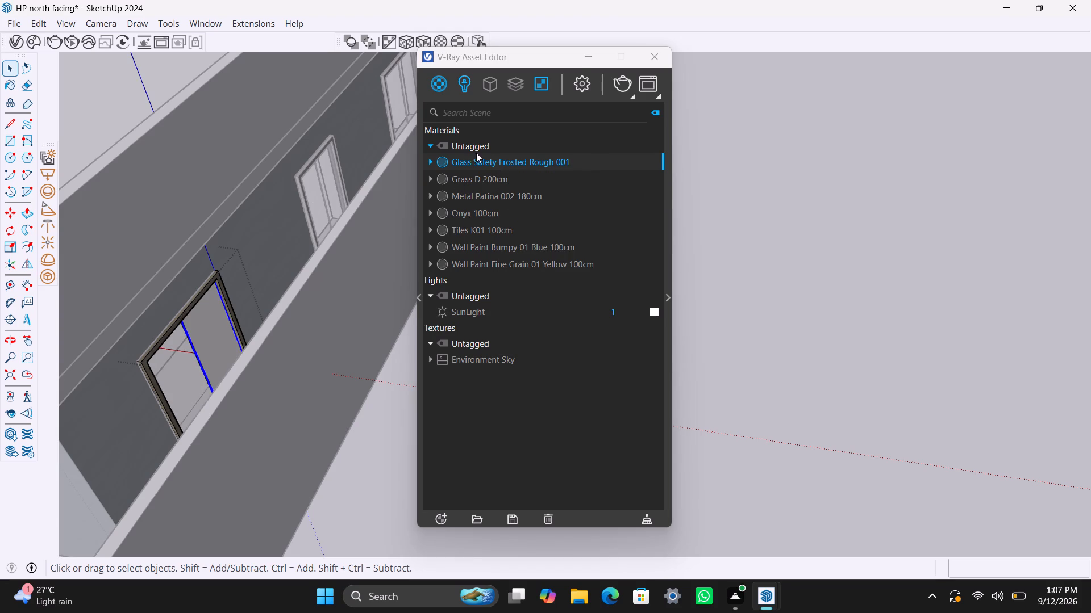
pyautogui.rightClick(487, 157)
pyautogui.click(500, 187)
# Apply Glass Safety Frosted Rough 001 to the pane of the single-pane window on the rear wall.
pyautogui.scroll(-10, 240, 372)
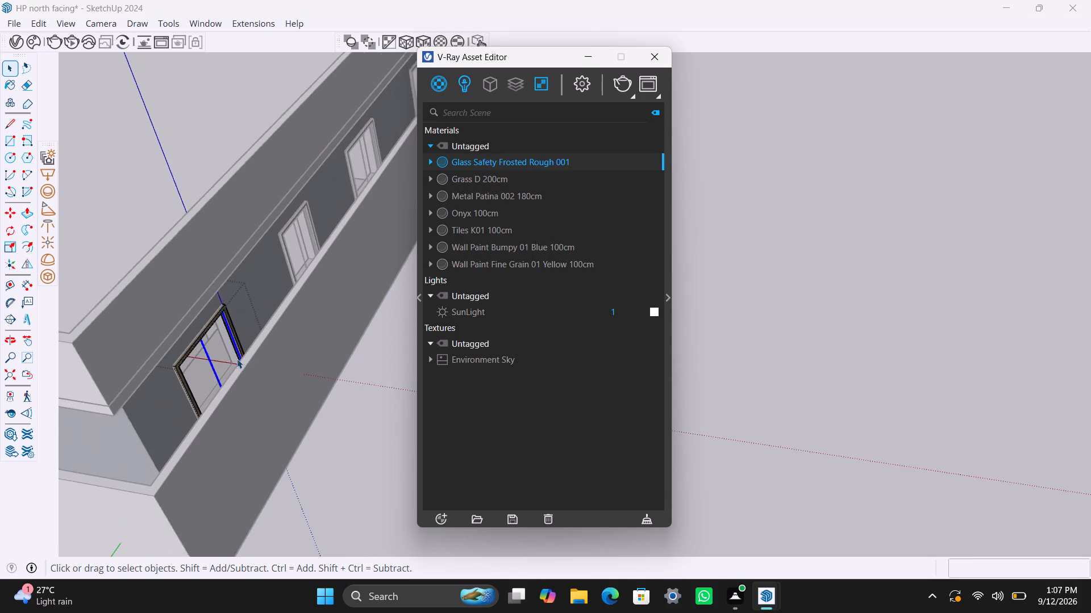
pyautogui.scroll(-6, 237, 359)
pyautogui.moveTo(166, 402); pyautogui.dragTo(313, 310, button='middle')
pyautogui.scroll(7, 289, 329)
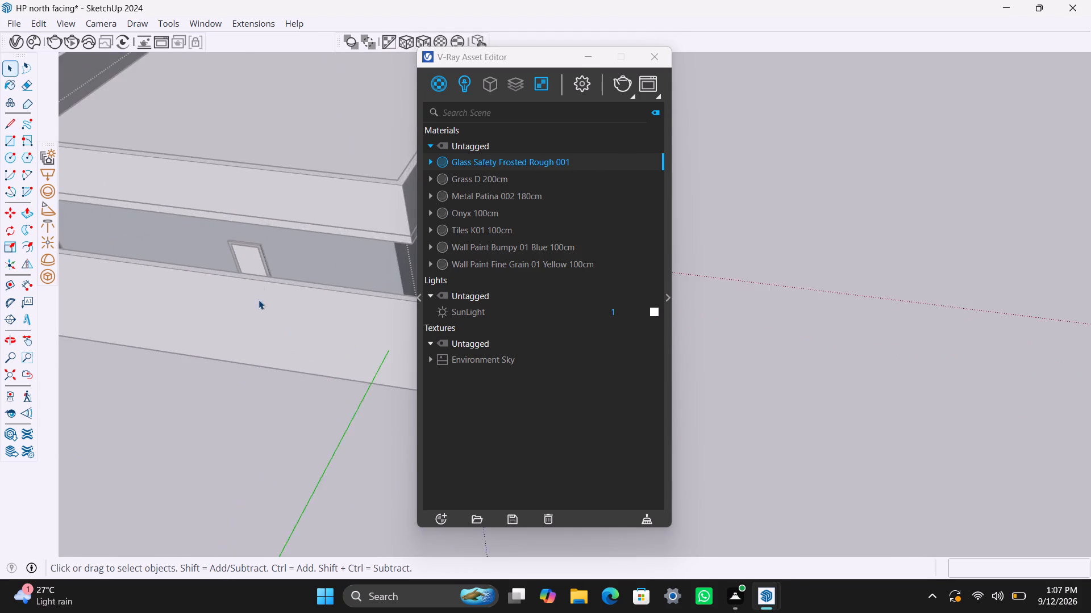
pyautogui.scroll(3, 259, 300)
pyautogui.doubleClick(255, 261)
pyautogui.click(244, 250)
pyautogui.doubleClick(248, 249)
pyautogui.scroll(3, 249, 253)
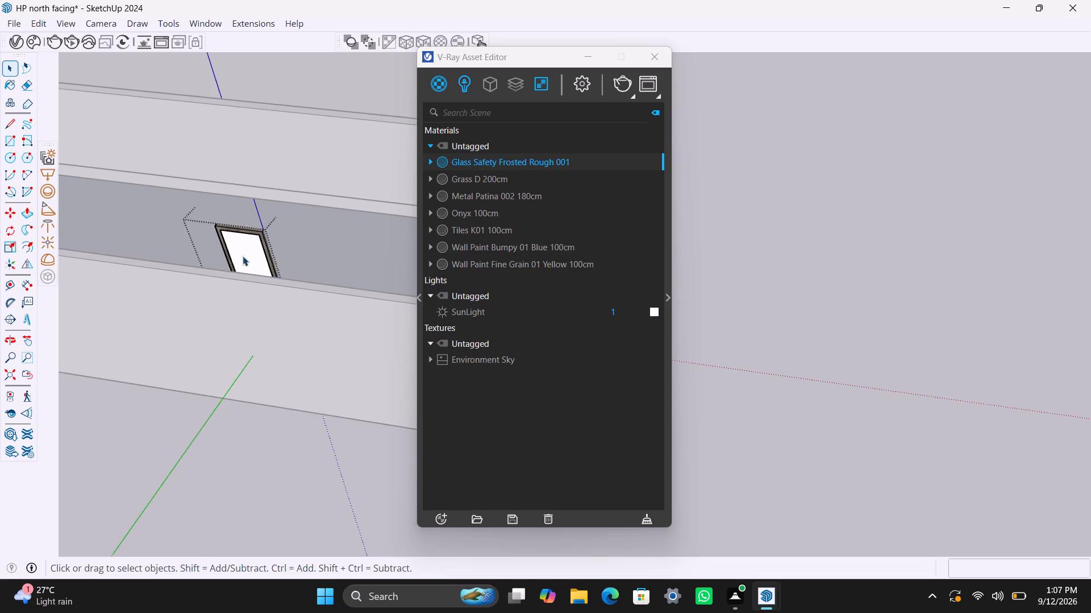
pyautogui.click(236, 258)
pyautogui.rightClick(478, 164)
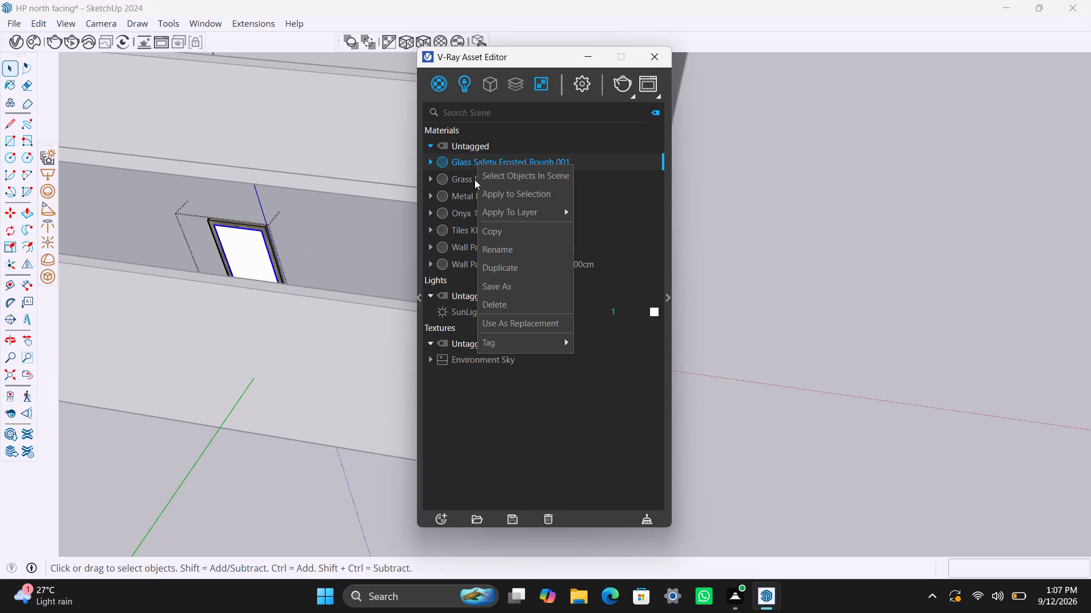
pyautogui.click(489, 194)
# Apply Glass Safety Frosted Rough 001 to both panes of the rearmost window on the side wall with the louvred ventilator.
pyautogui.scroll(-17, 223, 329)
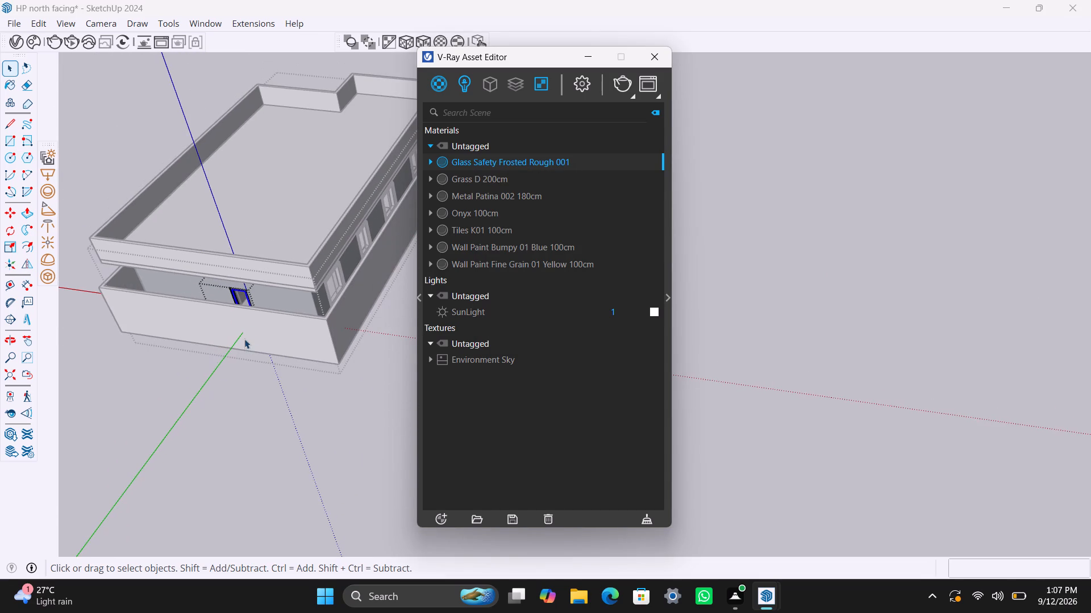
pyautogui.moveTo(246, 343); pyautogui.dragTo(467, 350, button='middle')
pyautogui.scroll(3, 309, 330)
pyautogui.moveTo(290, 355); pyautogui.dragTo(318, 350, button='middle')
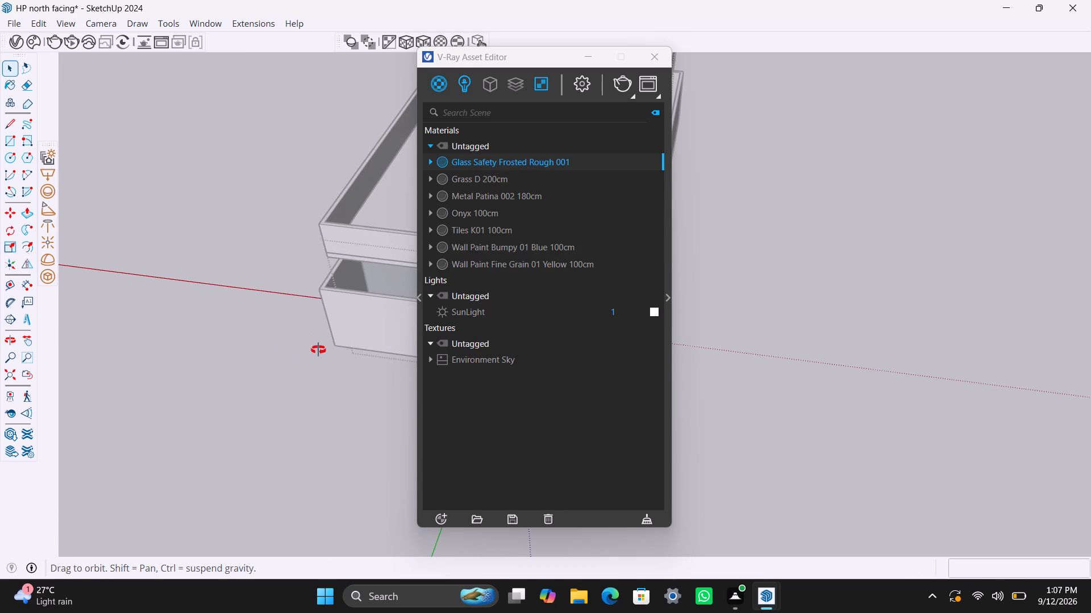
pyautogui.moveTo(318, 350); pyautogui.dragTo(955, 257, button='middle')
pyautogui.scroll(2, 763, 226)
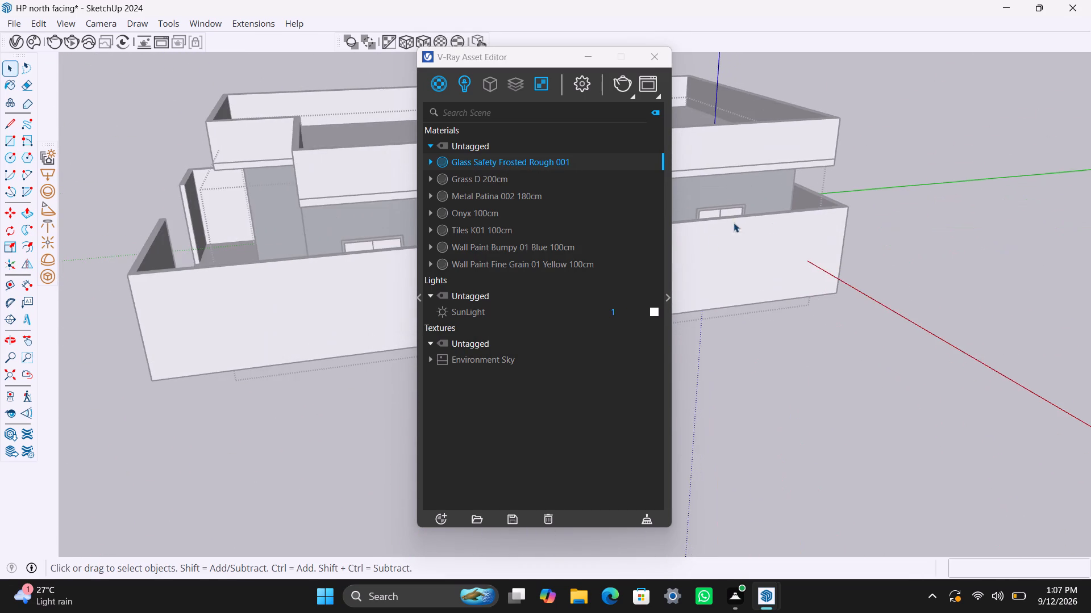
pyautogui.moveTo(736, 231); pyautogui.dragTo(729, 299, button='middle')
pyautogui.scroll(9, 716, 249)
pyautogui.click(734, 230)
pyautogui.tripleClick(712, 229)
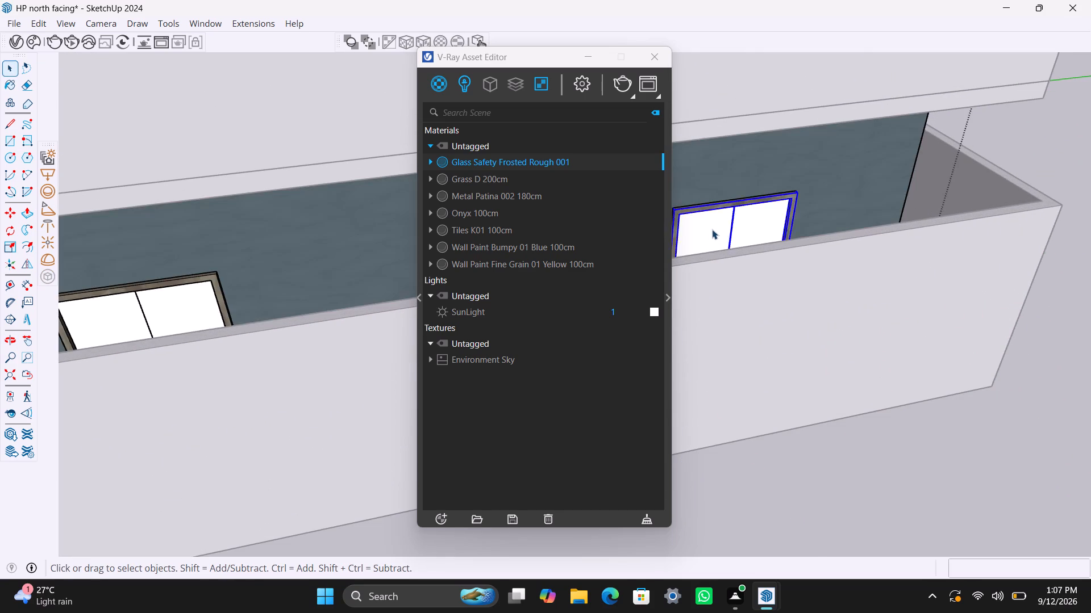
pyautogui.scroll(1, 707, 242)
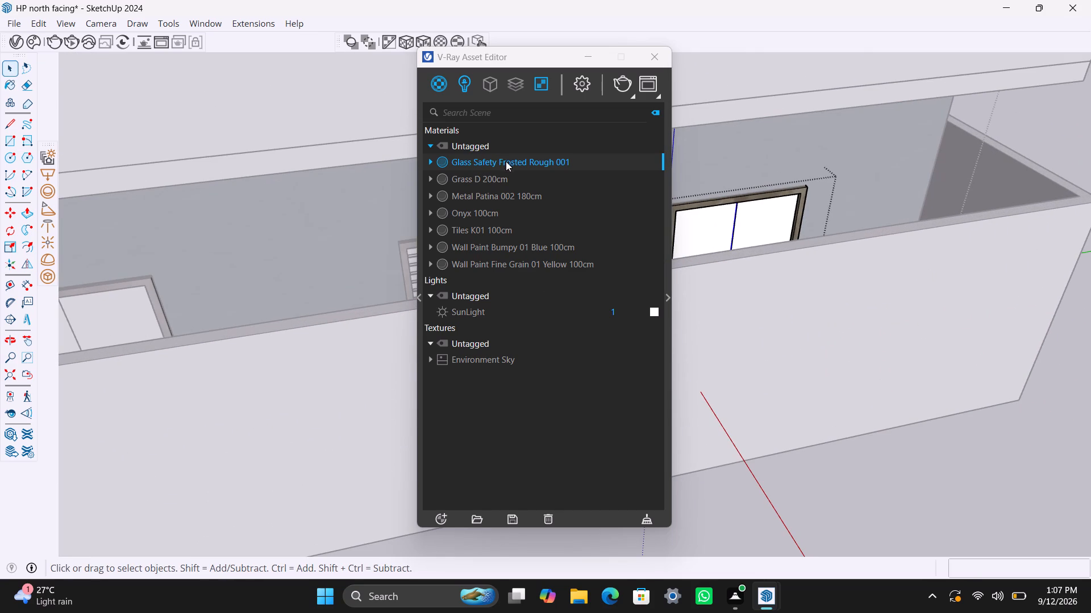
pyautogui.rightClick(506, 161)
pyautogui.click(523, 185)
pyautogui.scroll(2, 745, 224)
pyautogui.click(747, 225)
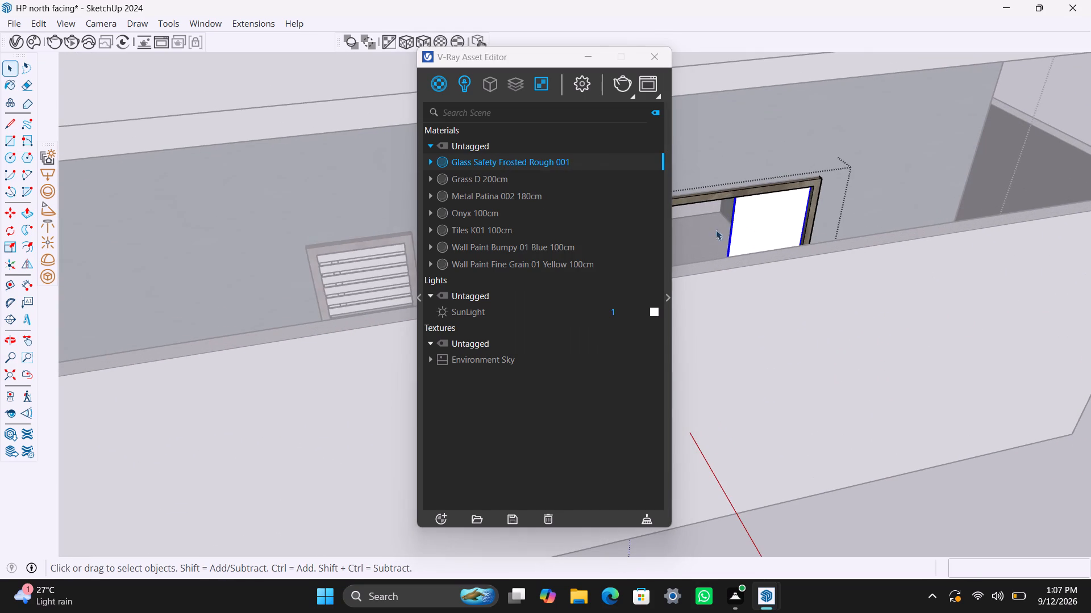
pyautogui.rightClick(501, 158)
pyautogui.click(532, 195)
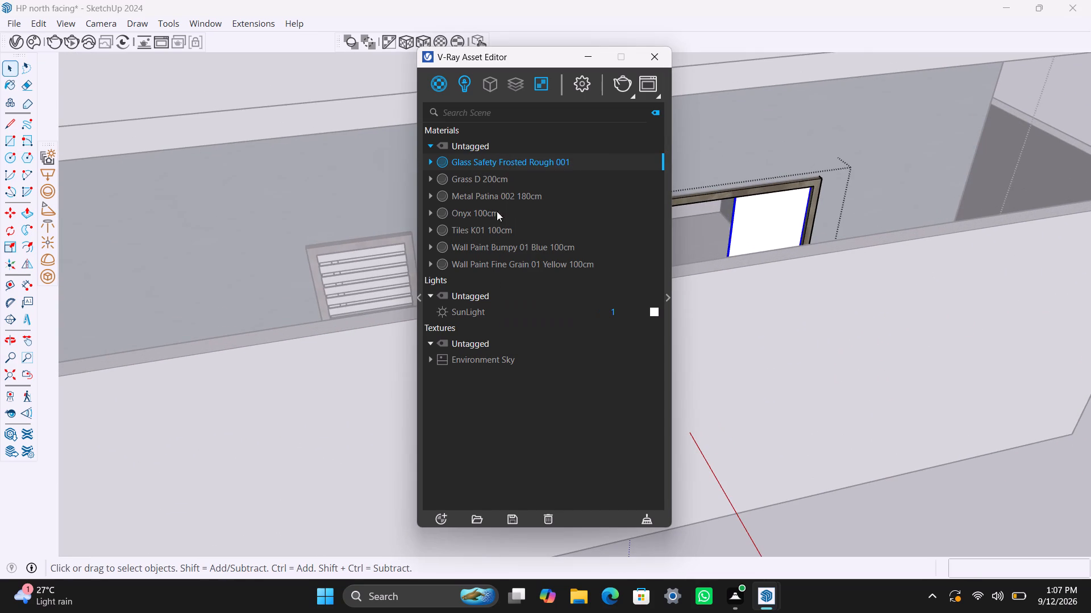
# Select all the blades of the louvred ventilator on that side wall and apply Glass Safety Frosted Rough 001 to them.
pyautogui.scroll(-8, 375, 319)
pyautogui.moveTo(317, 336); pyautogui.dragTo(132, 354, button='middle')
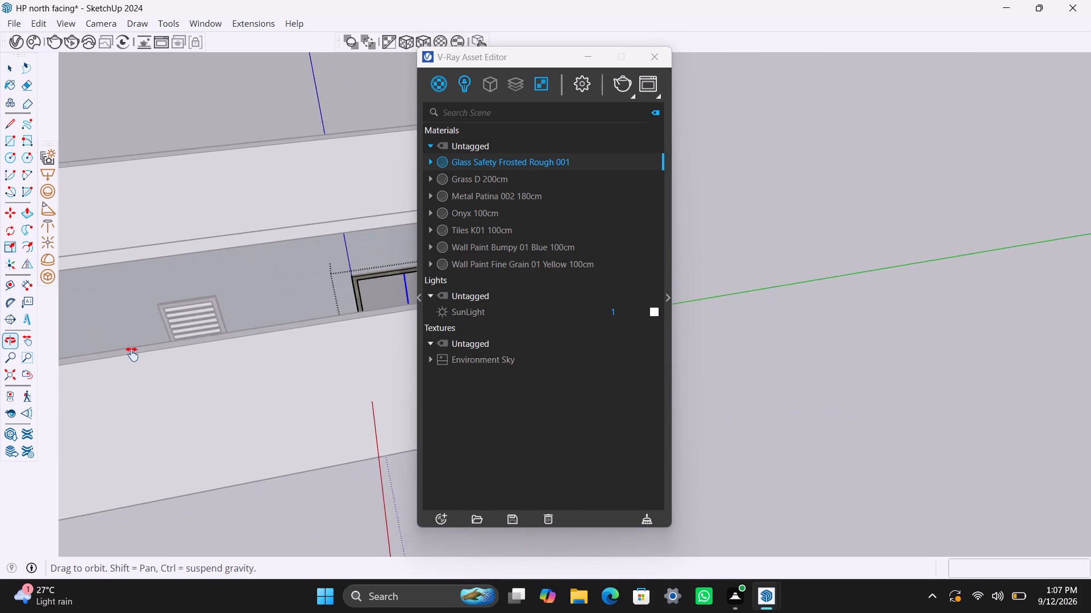
pyautogui.moveTo(132, 354); pyautogui.dragTo(216, 326, button='middle')
pyautogui.scroll(6, 252, 296)
pyautogui.click(263, 270)
pyautogui.click(266, 268)
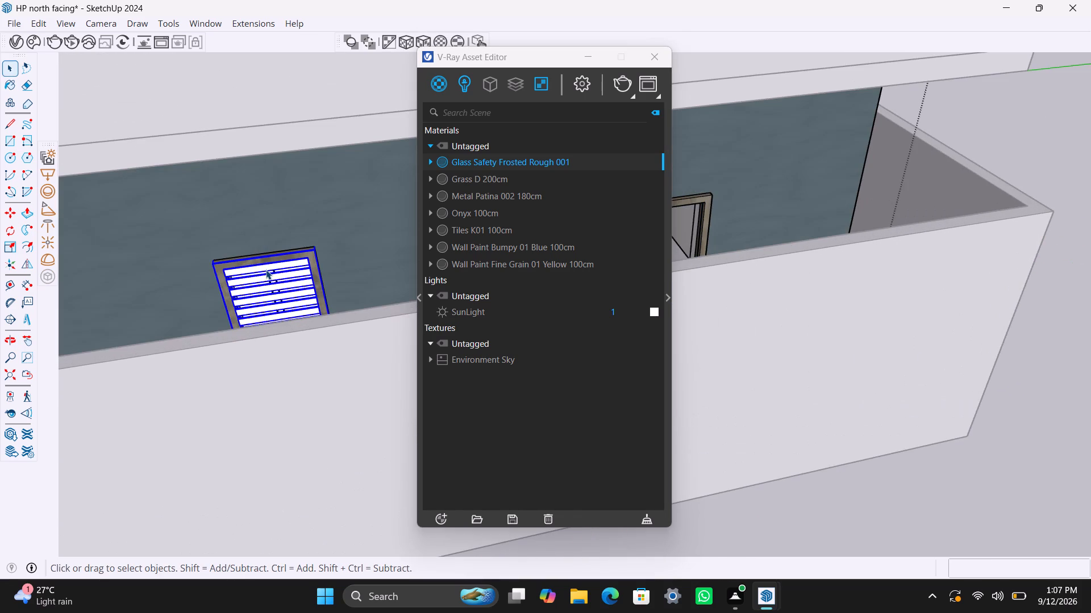
pyautogui.tripleClick(266, 268)
pyautogui.scroll(3, 270, 270)
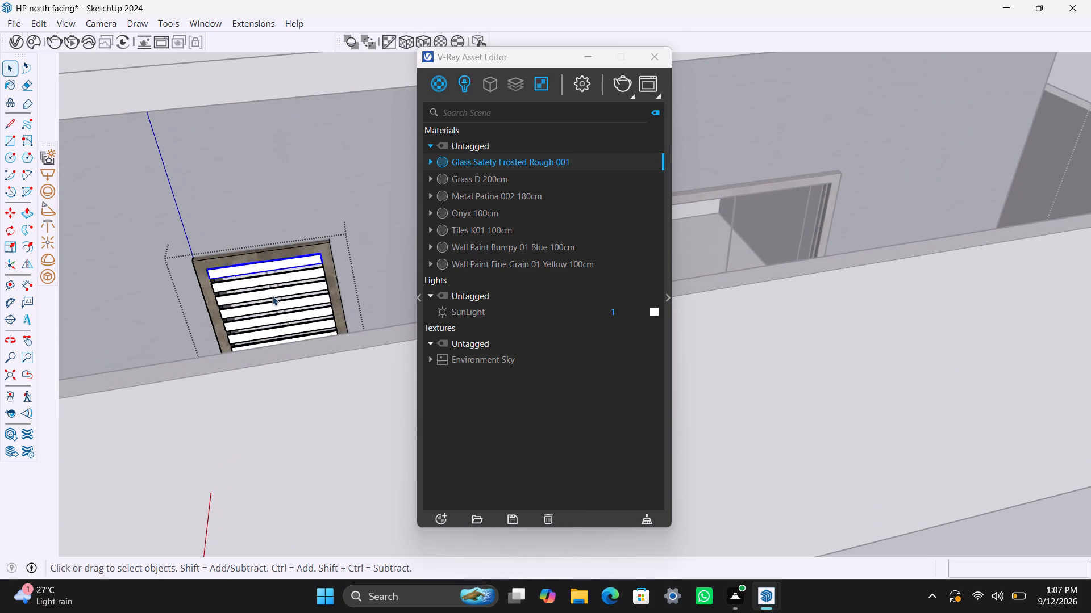
pyautogui.keyDown('shift'); pyautogui.click(276, 274); pyautogui.keyUp('shift')
pyautogui.keyDown('shift'); pyautogui.click(279, 291); pyautogui.keyUp('shift')
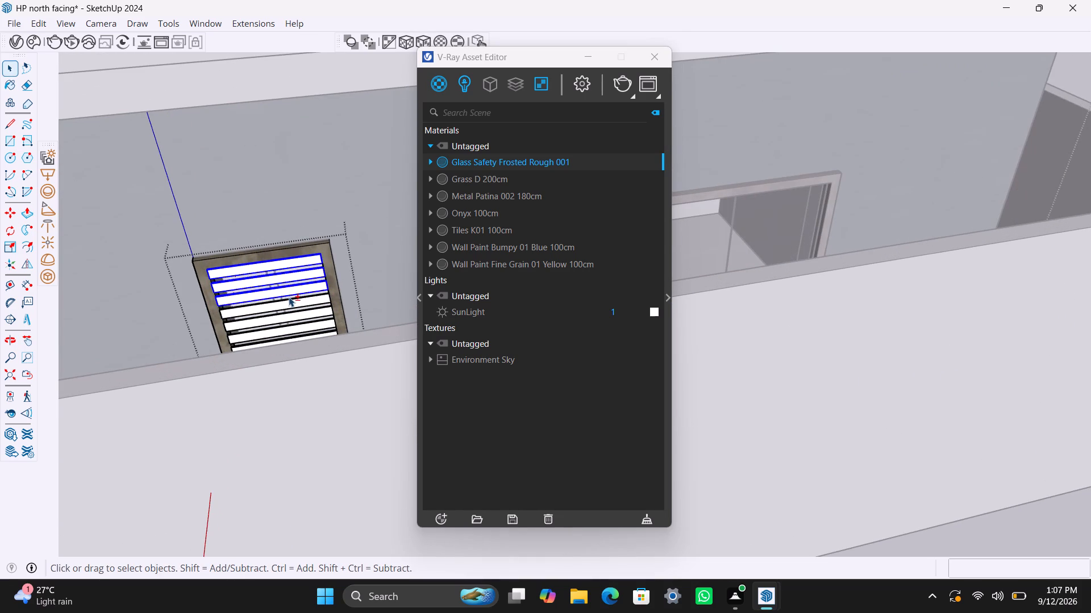
pyautogui.keyDown('shift'); pyautogui.click(289, 298); pyautogui.keyUp('shift')
pyautogui.keyDown('shift'); pyautogui.click(294, 310); pyautogui.keyUp('shift')
pyautogui.keyDown('shift'); pyautogui.click(305, 288); pyautogui.keyUp('shift')
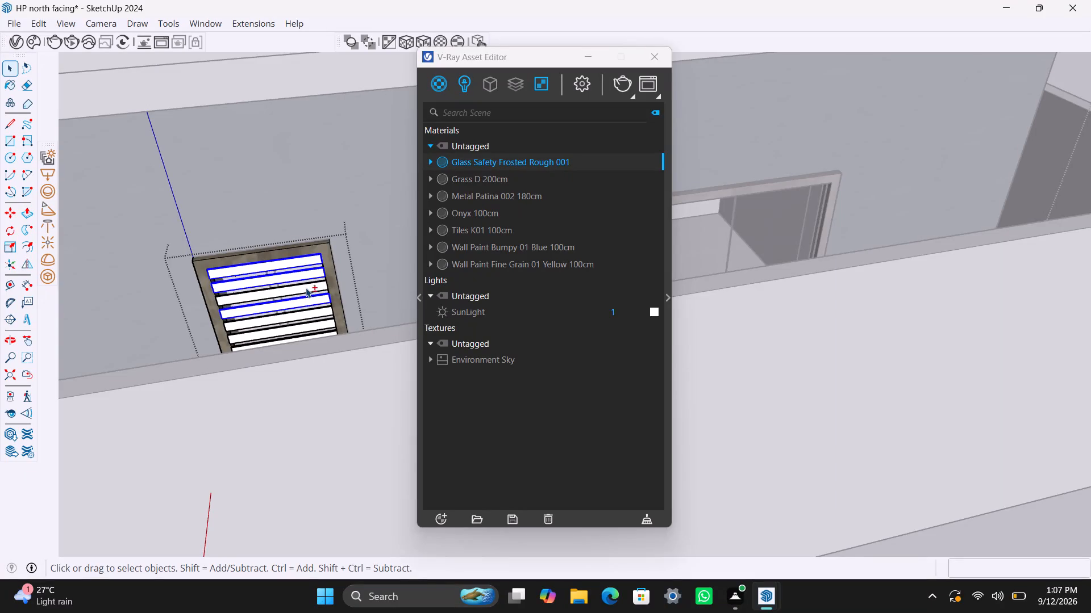
pyautogui.scroll(-2, 292, 301)
pyautogui.keyDown('shift'); pyautogui.moveTo(290, 255); pyautogui.dragTo(289, 233, button='middle'); pyautogui.keyUp('shift')
pyautogui.scroll(2, 278, 261)
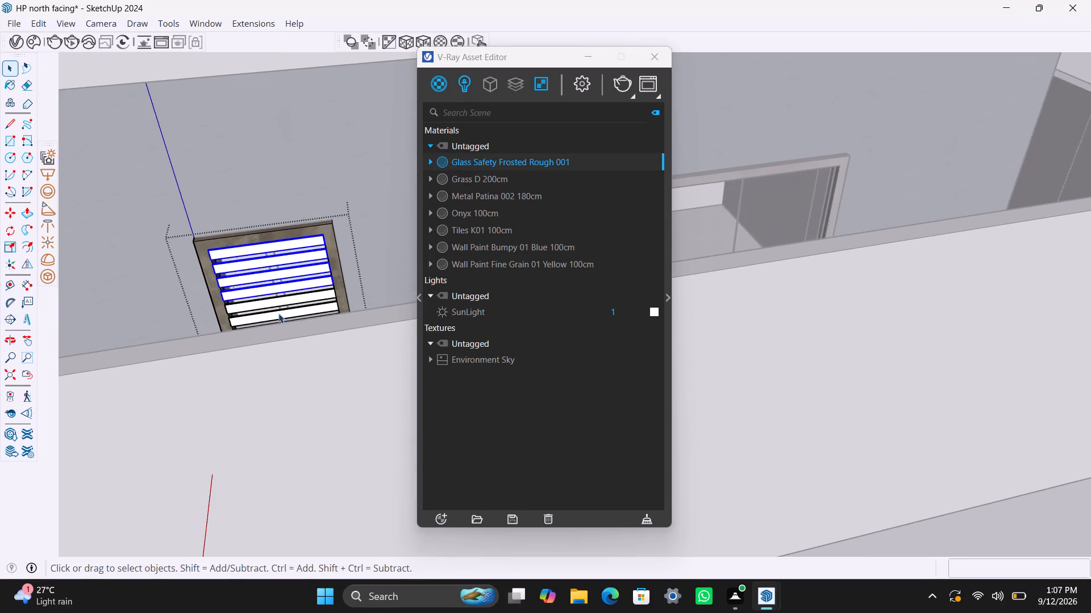
pyautogui.moveTo(277, 319); pyautogui.dragTo(277, 356, button='middle')
pyautogui.scroll(2, 269, 385)
pyautogui.keyDown('shift'); pyautogui.click(263, 346); pyautogui.keyUp('shift')
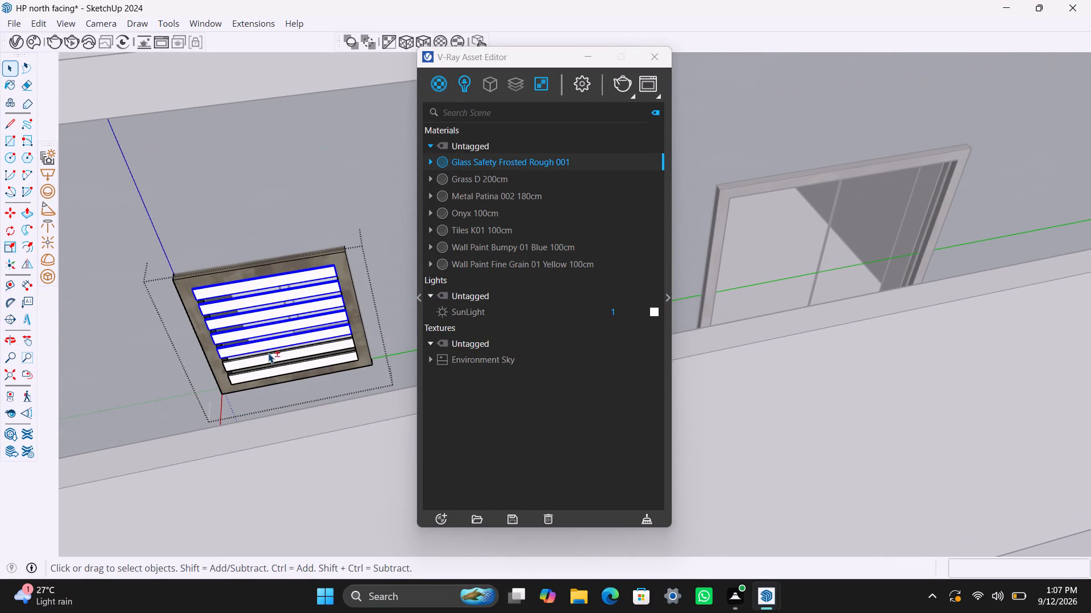
pyautogui.keyDown('shift'); pyautogui.click(268, 357); pyautogui.keyUp('shift')
pyautogui.keyDown('shift'); pyautogui.click(282, 372); pyautogui.keyUp('shift')
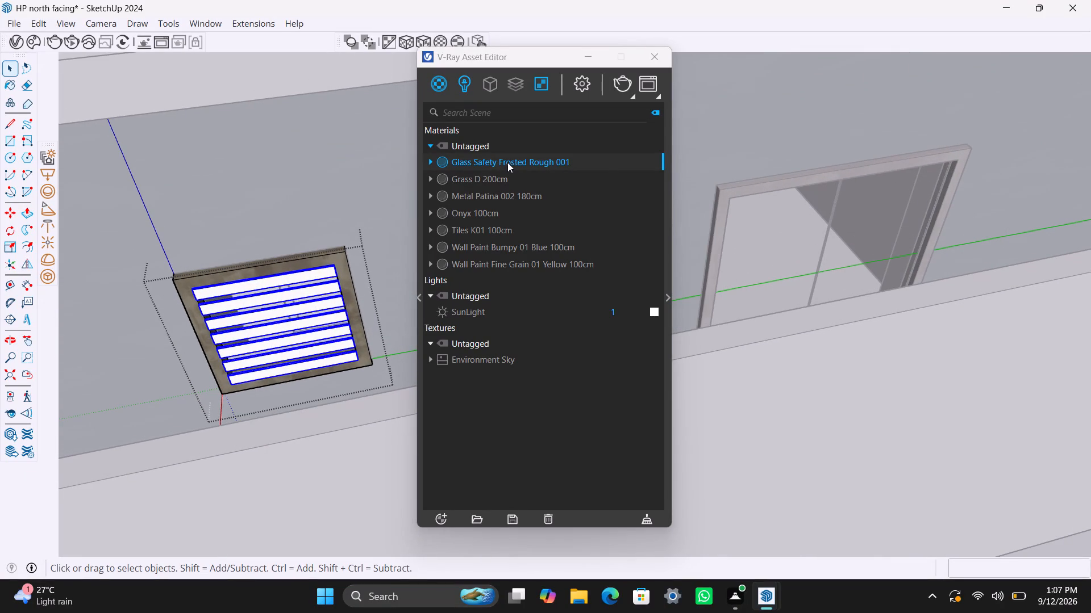
pyautogui.rightClick(507, 162)
pyautogui.click(520, 190)
# Apply Glass Safety Frosted Rough 001 to both panes of the window just forward of the louvred ventilator on that side wall.
pyautogui.scroll(-14, 317, 330)
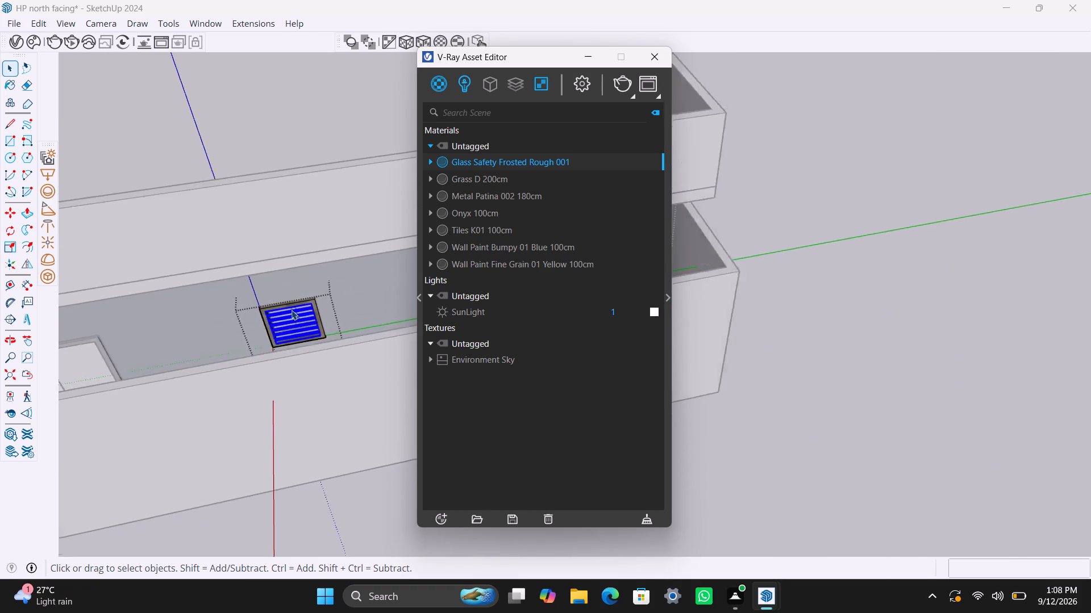
pyautogui.scroll(-9, 292, 310)
pyautogui.moveTo(247, 340); pyautogui.dragTo(336, 327, button='middle')
pyautogui.scroll(7, 279, 338)
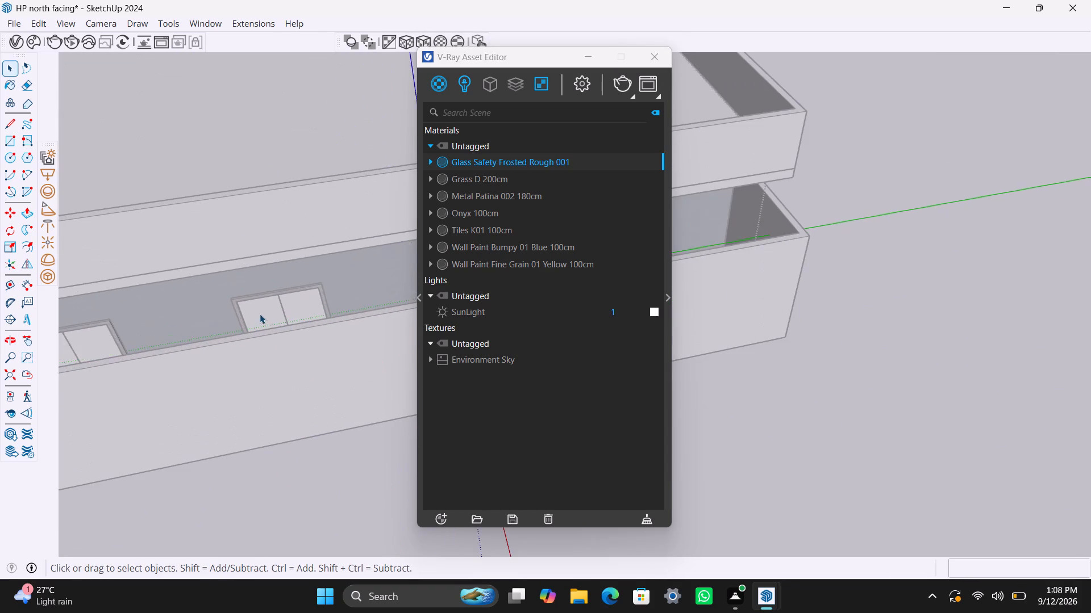
pyautogui.tripleClick(260, 314)
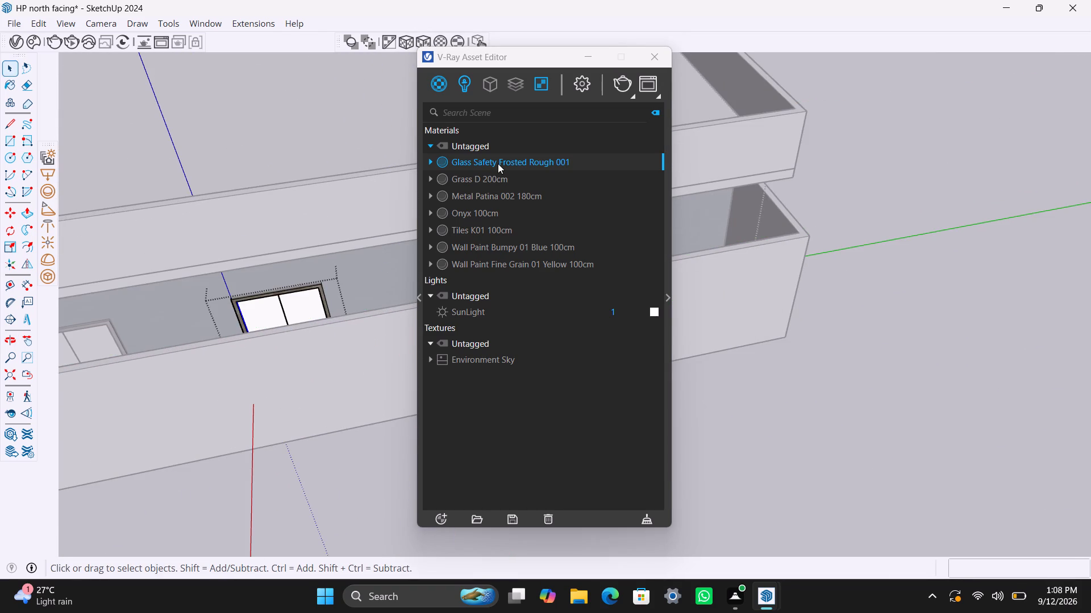
pyautogui.rightClick(498, 163)
pyautogui.rightClick(526, 161)
pyautogui.click(545, 194)
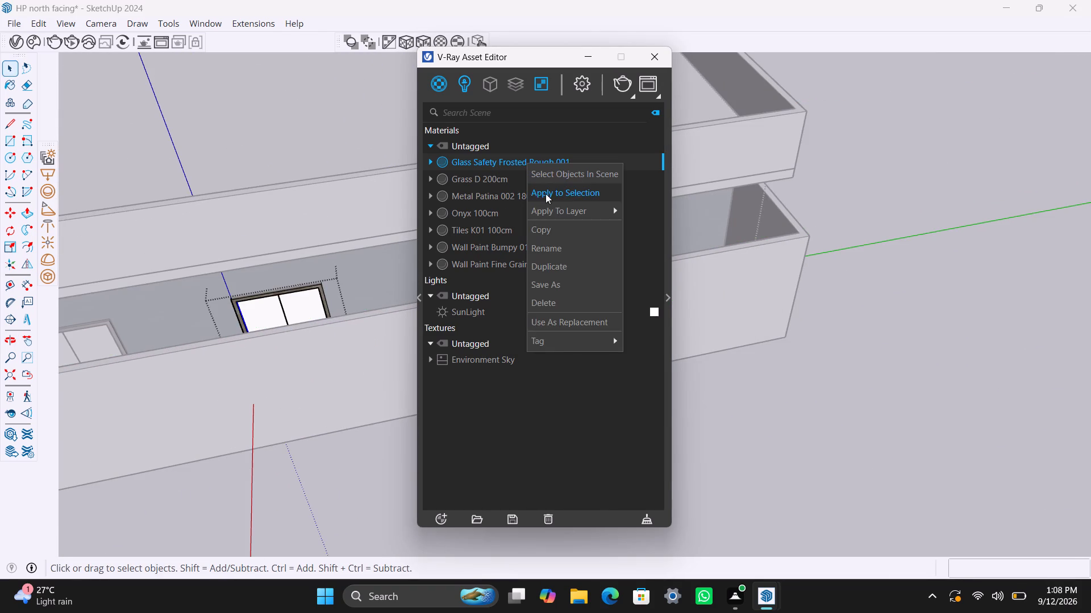
pyautogui.click(293, 310)
pyautogui.rightClick(528, 163)
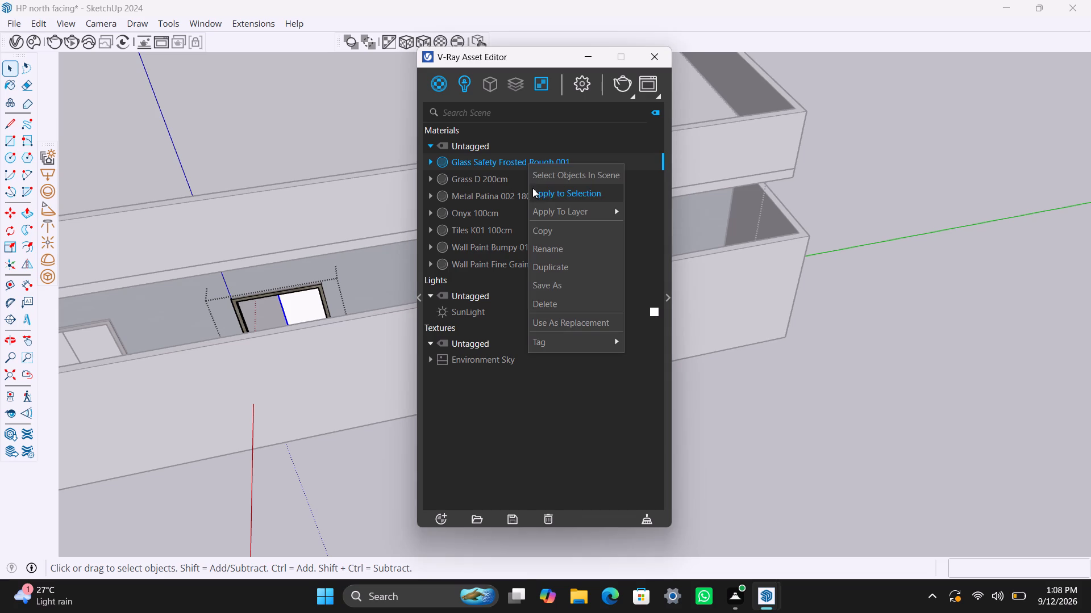
pyautogui.click(534, 195)
# Apply Glass Safety Frosted Rough 001 to both panes of the front-most window on the same side wall.
pyautogui.scroll(-10, 272, 352)
pyautogui.keyDown('shift'); pyautogui.moveTo(249, 318); pyautogui.dragTo(382, 292, button='middle'); pyautogui.keyUp('shift')
pyautogui.scroll(1, 328, 320)
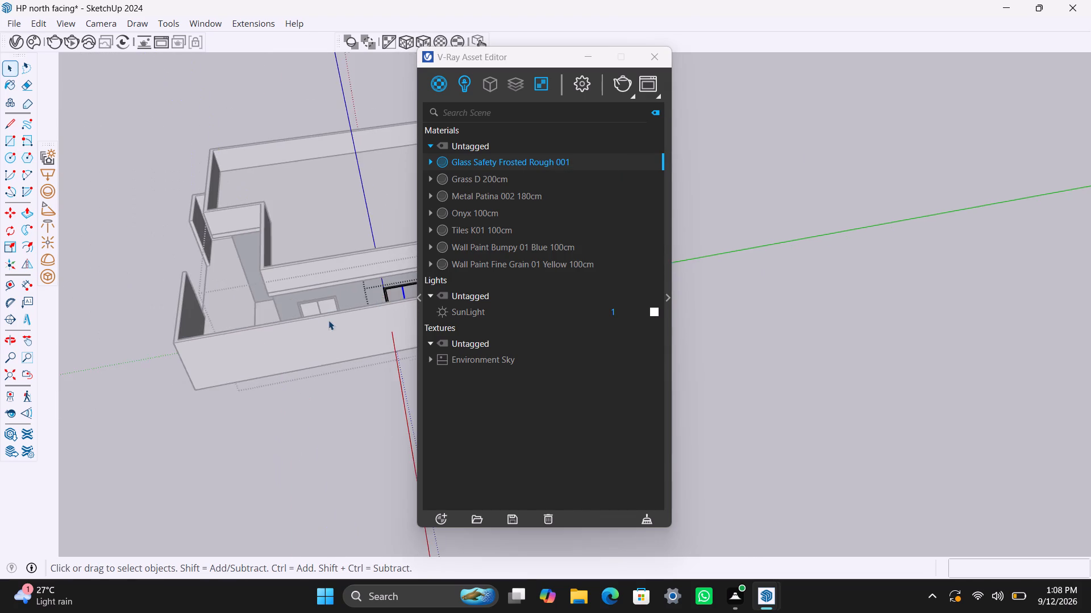
pyautogui.scroll(6, 328, 320)
pyautogui.press('space')
pyautogui.click(301, 296)
pyautogui.doubleClick(301, 309)
pyautogui.click(301, 309)
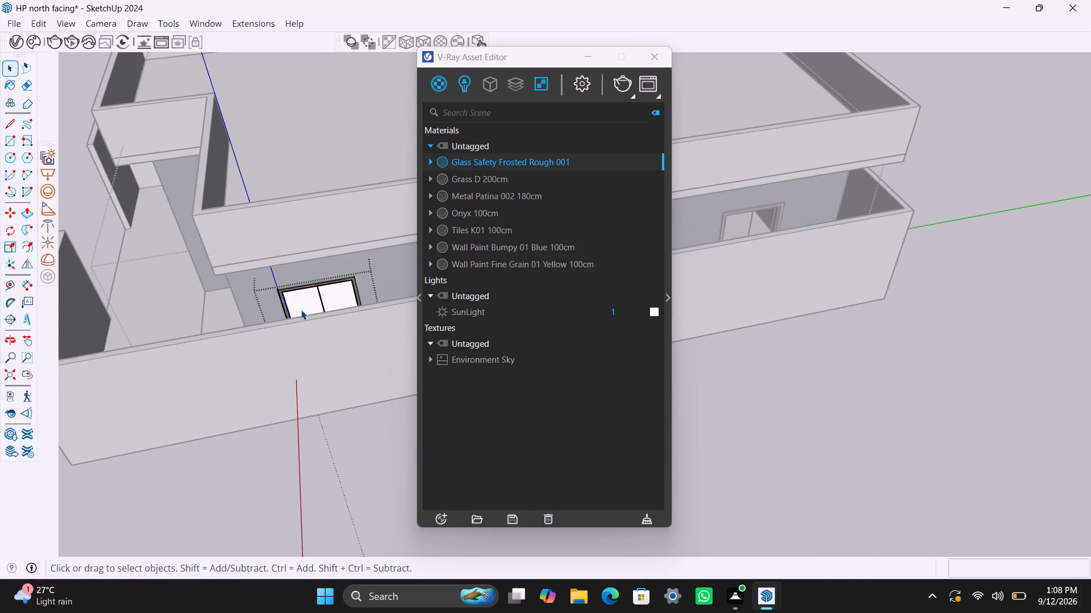
pyautogui.scroll(3, 302, 310)
pyautogui.rightClick(501, 163)
pyautogui.click(519, 184)
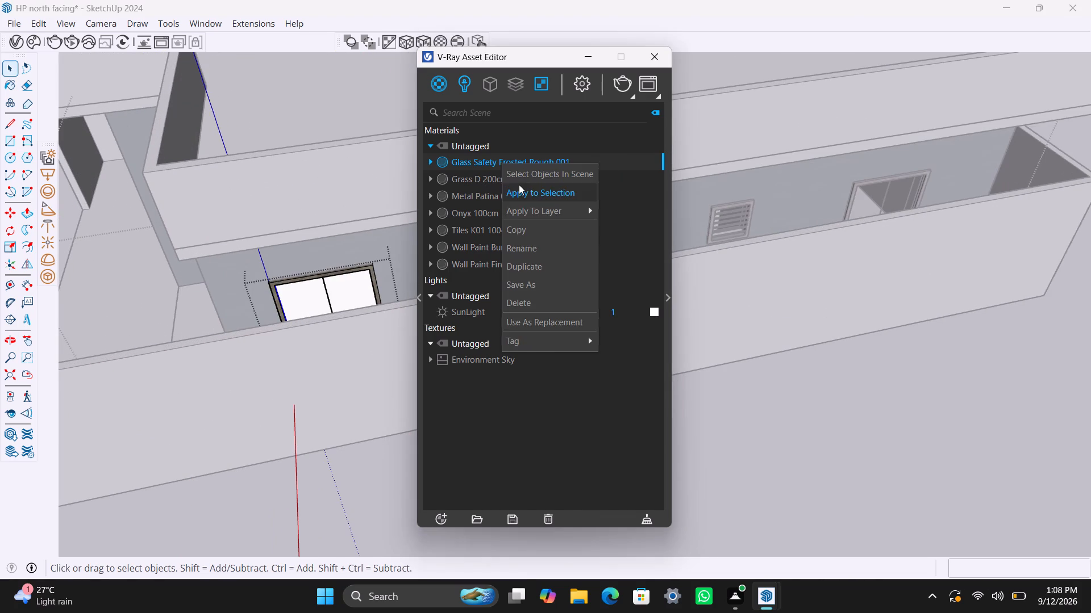
pyautogui.click(339, 288)
pyautogui.rightClick(516, 160)
pyautogui.click(535, 184)
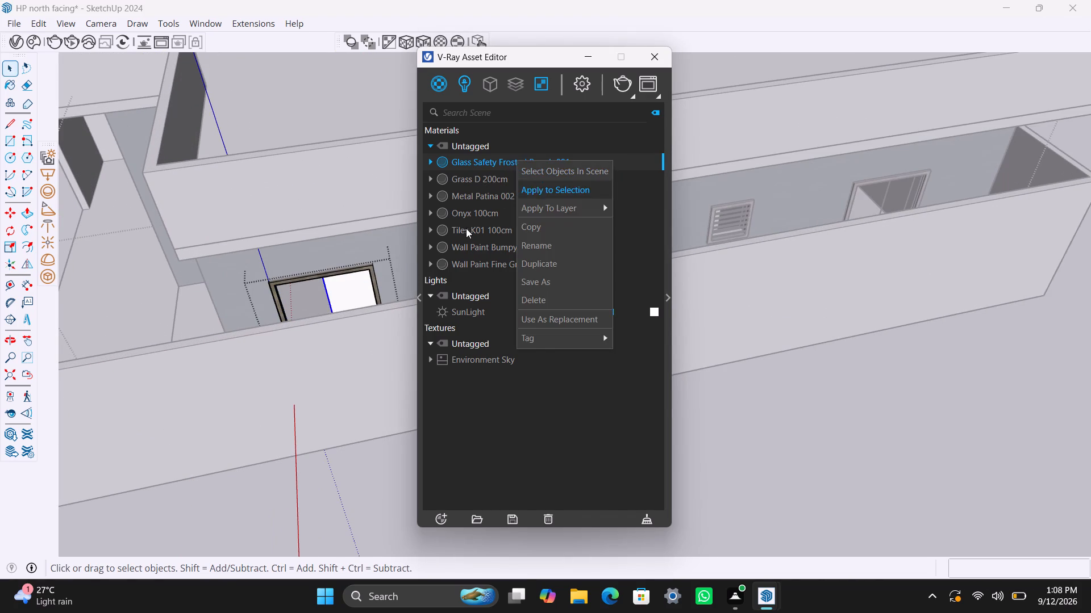
# Leave the window group and examine the windows on the opposite side wall and the front elevation.
pyautogui.scroll(-18, 303, 320)
pyautogui.moveTo(209, 333); pyautogui.dragTo(413, 334, button='middle')
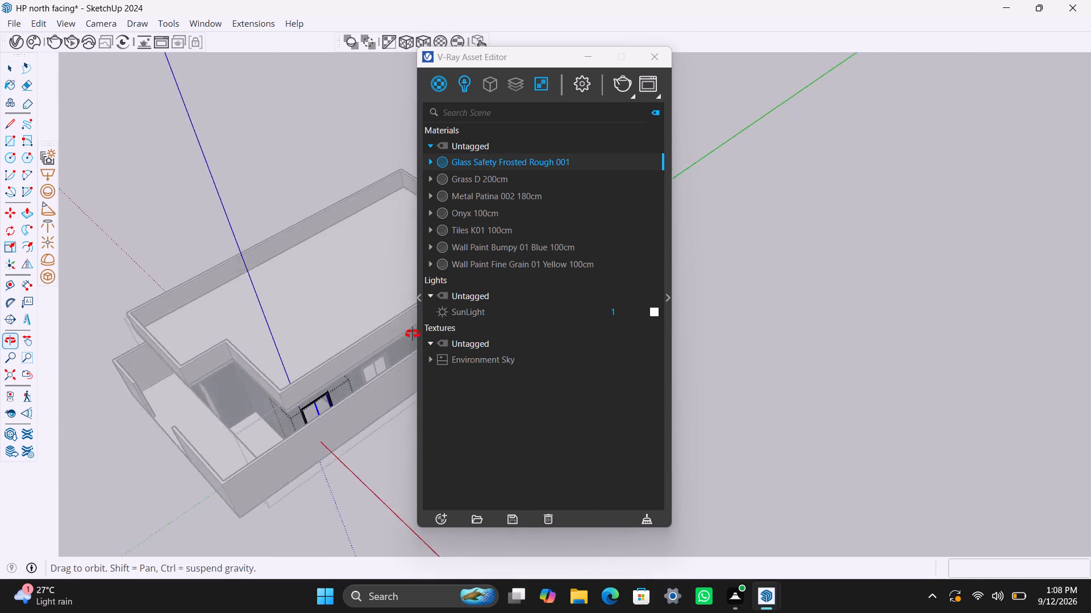
pyautogui.moveTo(413, 334); pyautogui.dragTo(590, 313, button='middle')
pyautogui.scroll(-4, 351, 455)
pyautogui.keyDown('shift'); pyautogui.moveTo(353, 457); pyautogui.dragTo(356, 349, button='middle'); pyautogui.keyUp('shift')
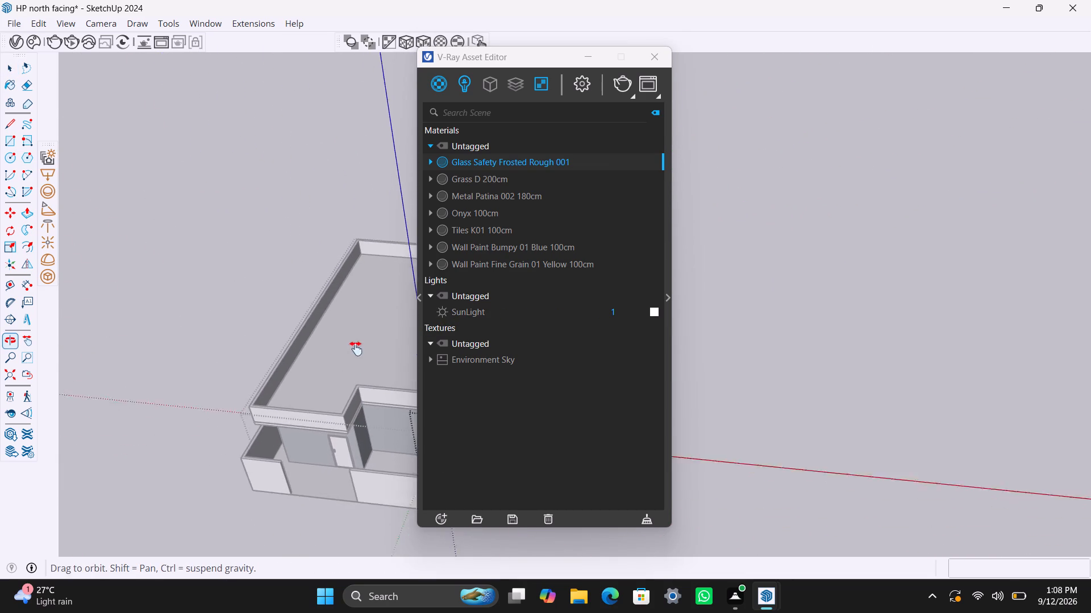
pyautogui.keyDown('shift'); pyautogui.moveTo(356, 349); pyautogui.dragTo(356, 347, button='middle'); pyautogui.keyUp('shift')
pyautogui.scroll(3, 265, 370)
pyautogui.moveTo(218, 400); pyautogui.dragTo(439, 255, button='middle')
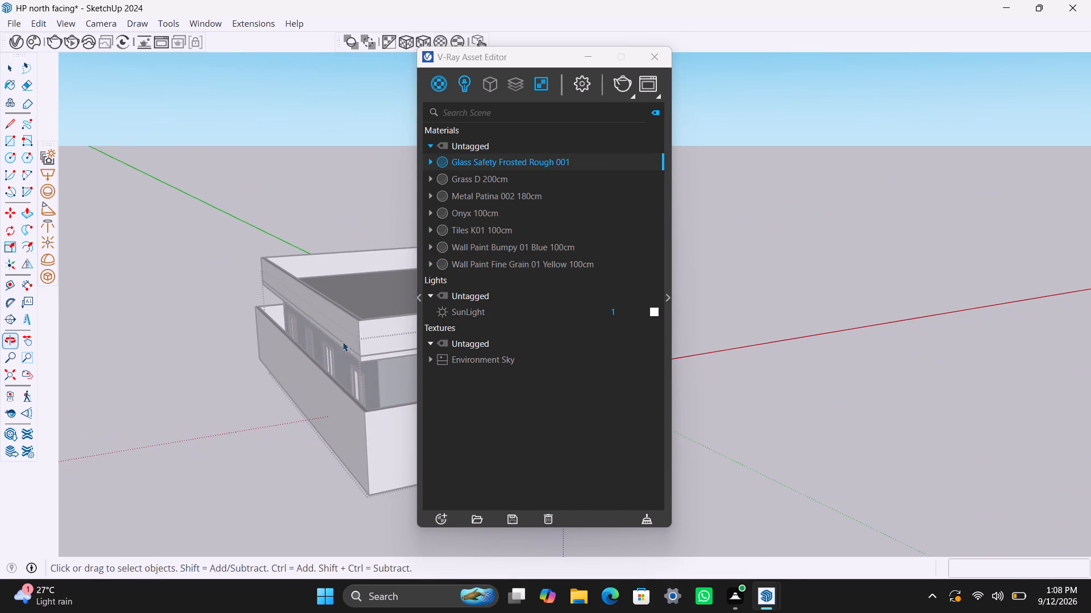
pyautogui.click(190, 375)
pyautogui.scroll(-4, 318, 416)
pyautogui.scroll(13, 412, 409)
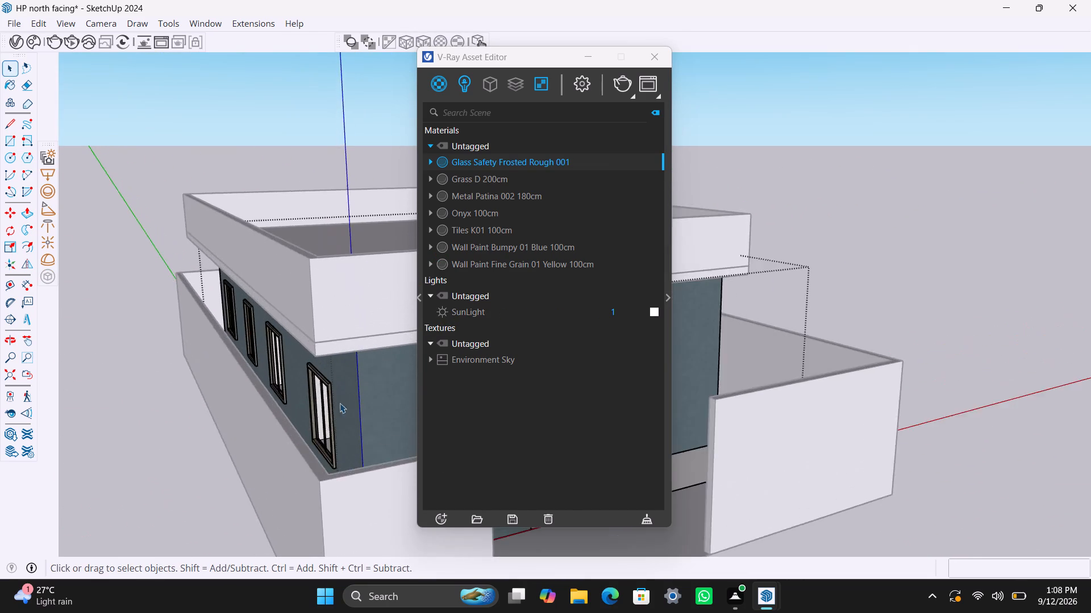
pyautogui.scroll(9, 340, 403)
pyautogui.scroll(-12, 327, 395)
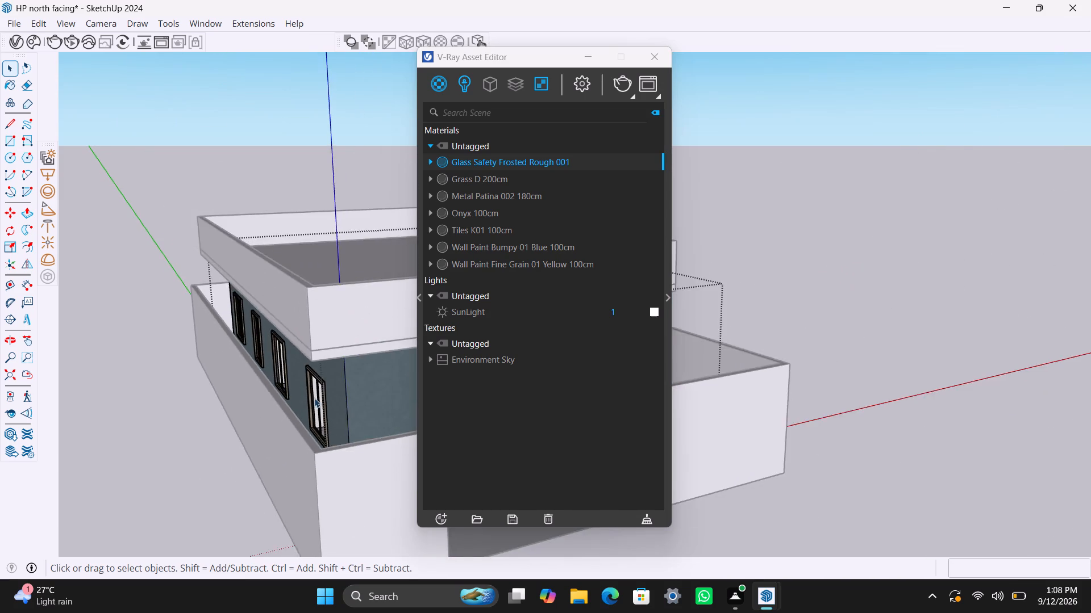
pyautogui.scroll(-13, 314, 397)
pyautogui.moveTo(370, 406); pyautogui.dragTo(265, 412, button='middle')
pyautogui.scroll(5, 286, 404)
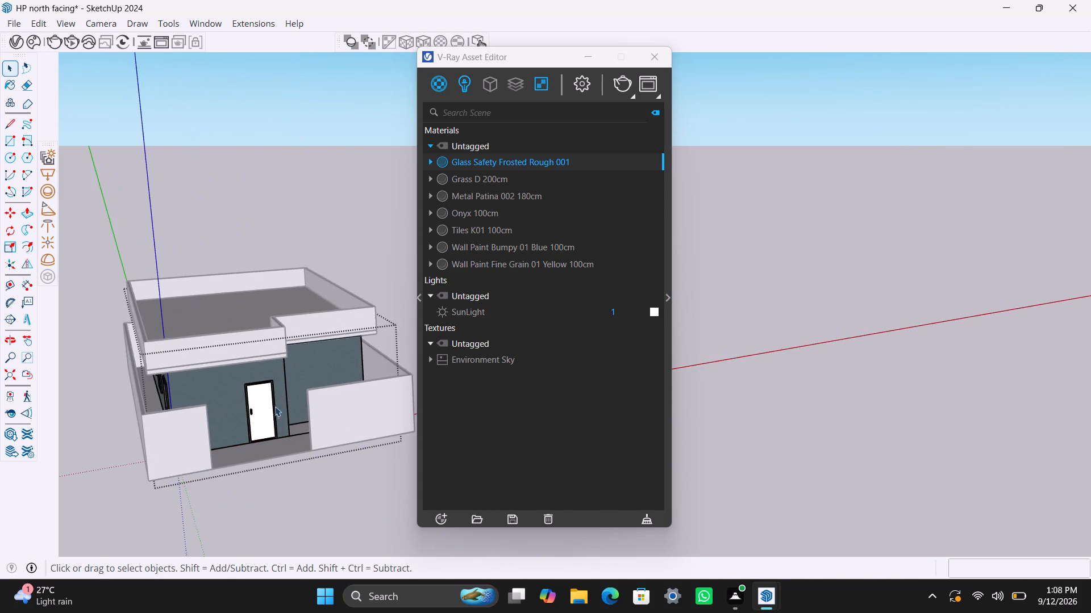
pyautogui.scroll(2, 274, 409)
# Apply Wall Paint Fine Grain 01 Yellow 100cm to the compound wall, excluding the ground face, with cubic projection fitted to its bounding box.
pyautogui.doubleClick(259, 184)
pyautogui.doubleClick(258, 187)
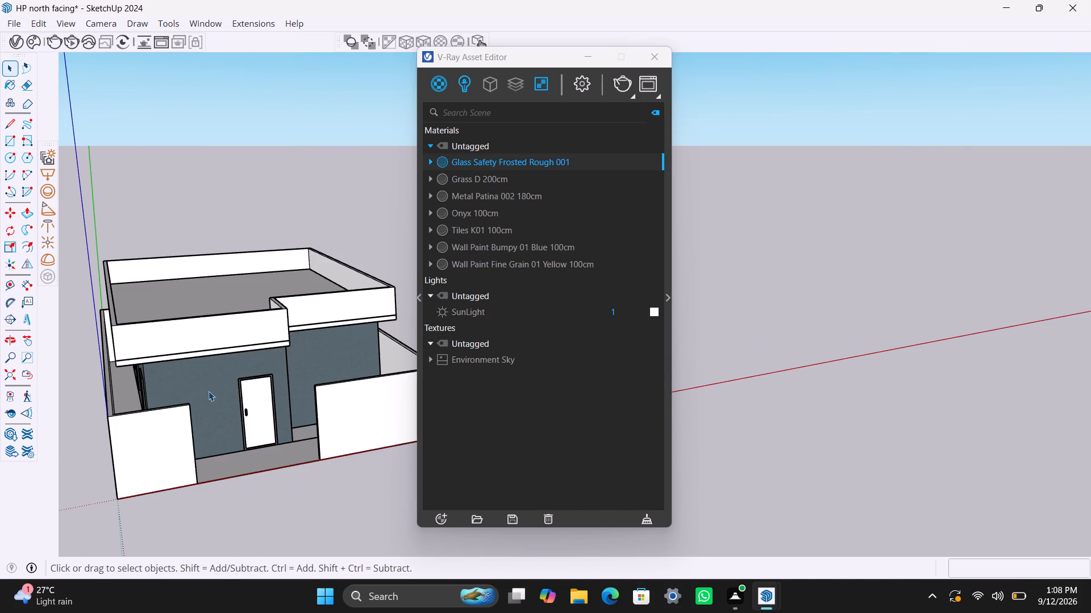
pyautogui.click(347, 419)
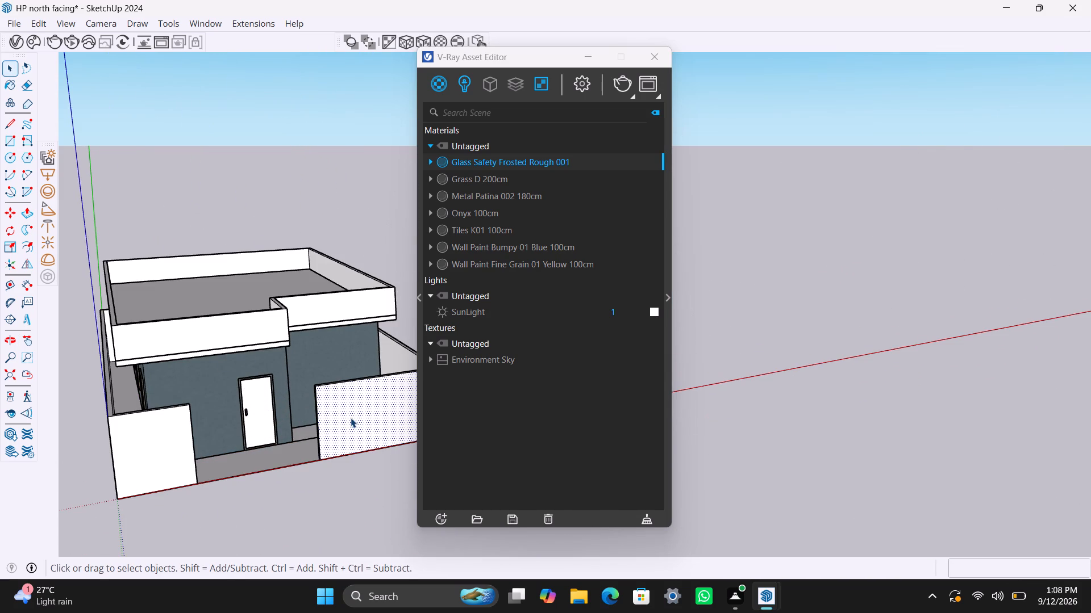
pyautogui.doubleClick(157, 461)
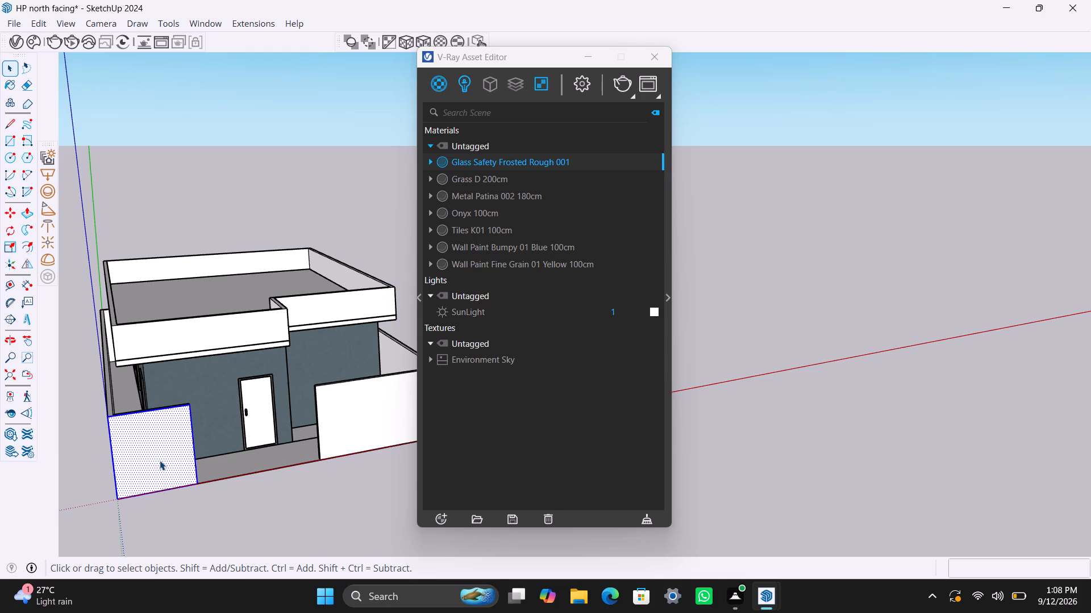
pyautogui.click(160, 456)
pyautogui.tripleClick(160, 452)
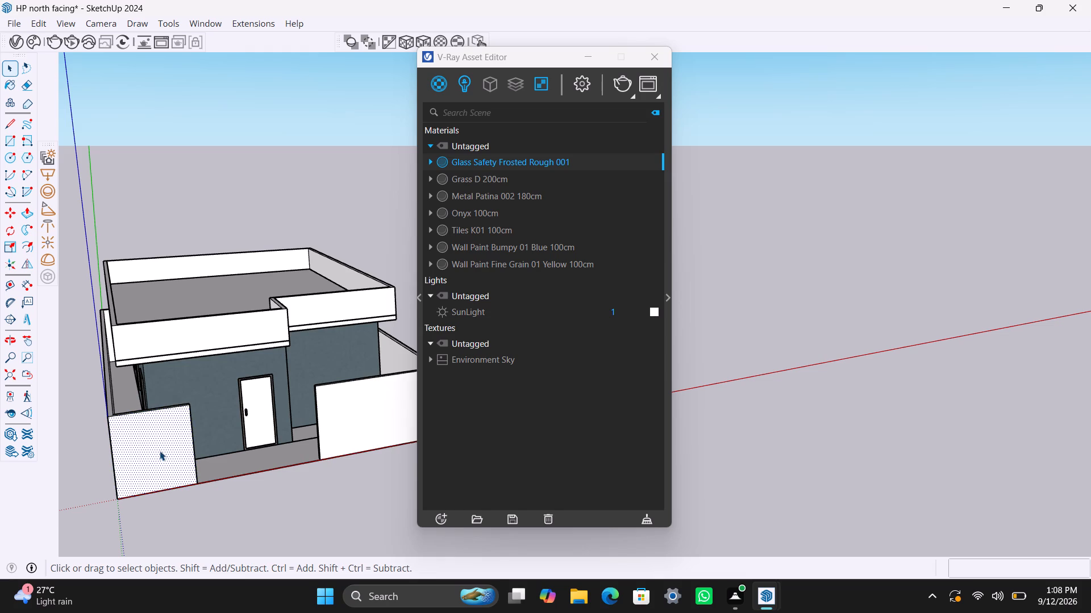
pyautogui.keyDown('shift'); pyautogui.click(243, 464); pyautogui.keyUp('shift')
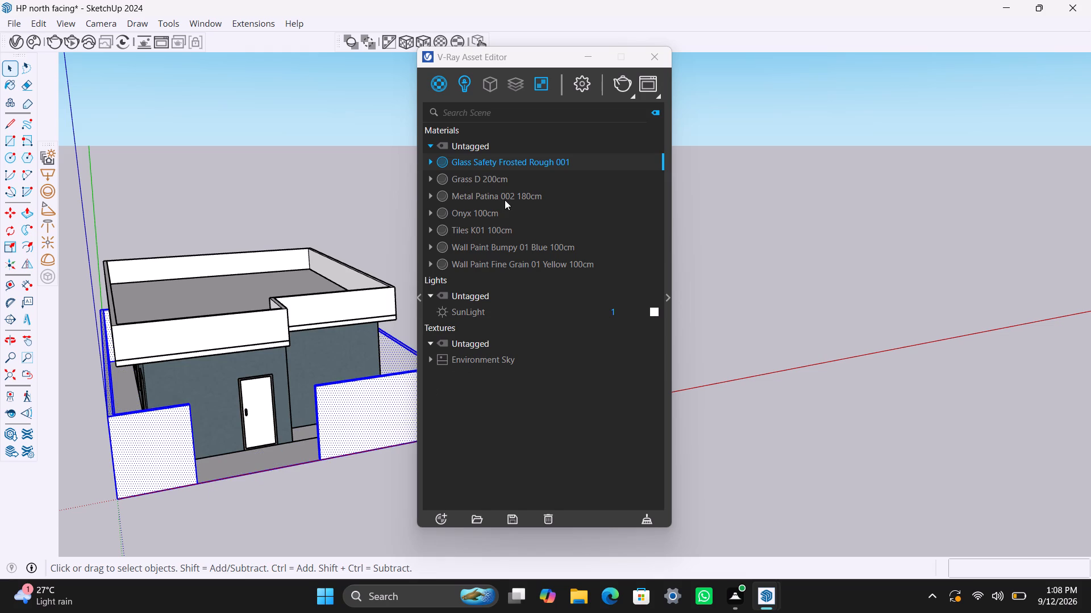
pyautogui.click(494, 263)
pyautogui.rightClick(494, 263)
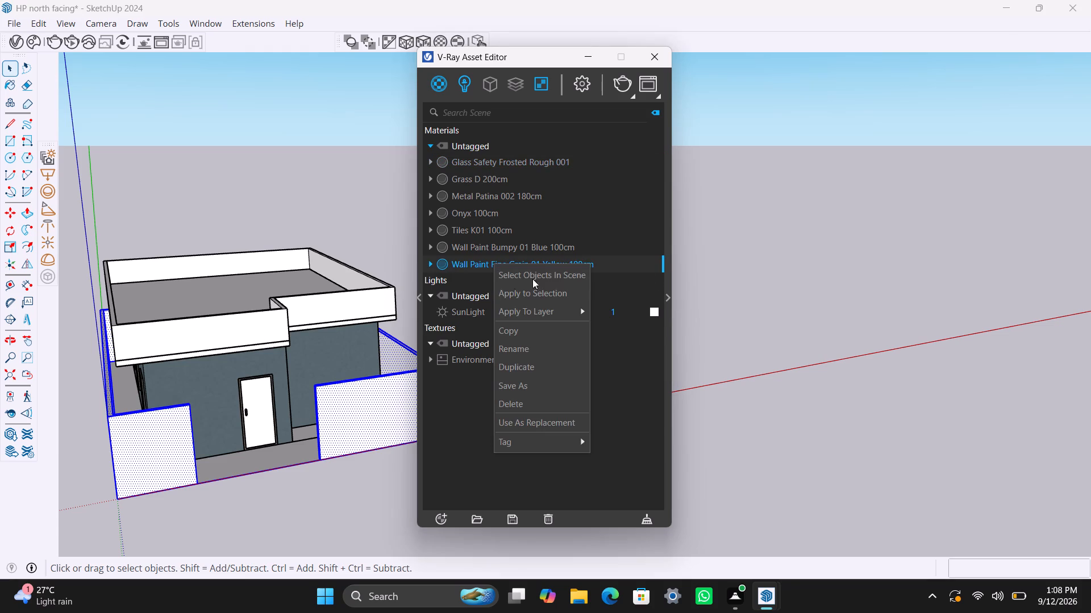
pyautogui.click(538, 290)
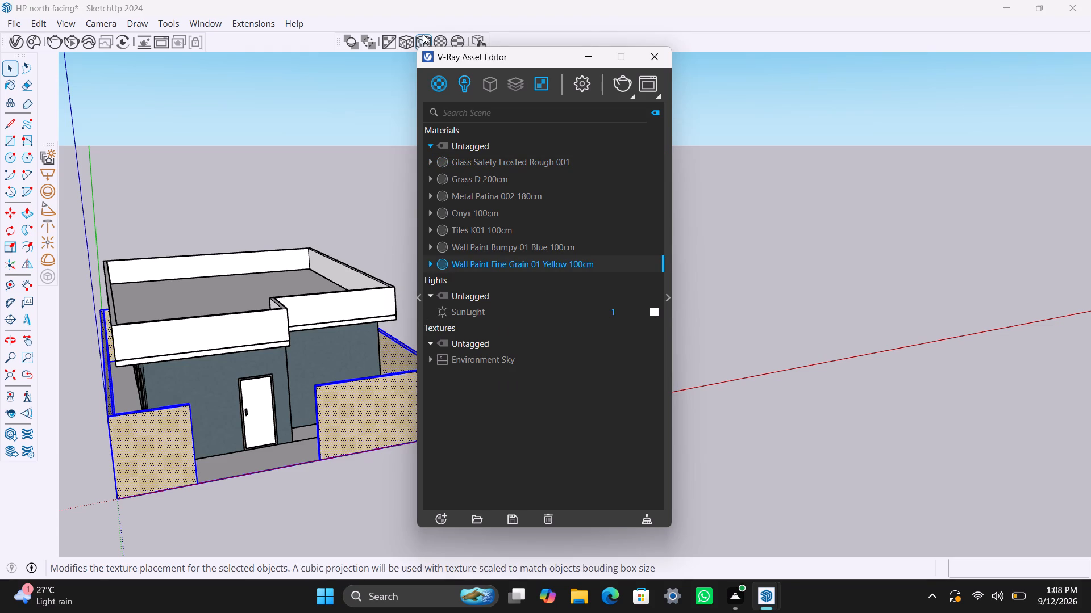
pyautogui.click(426, 41)
pyautogui.press('space')
pyautogui.click(340, 475)
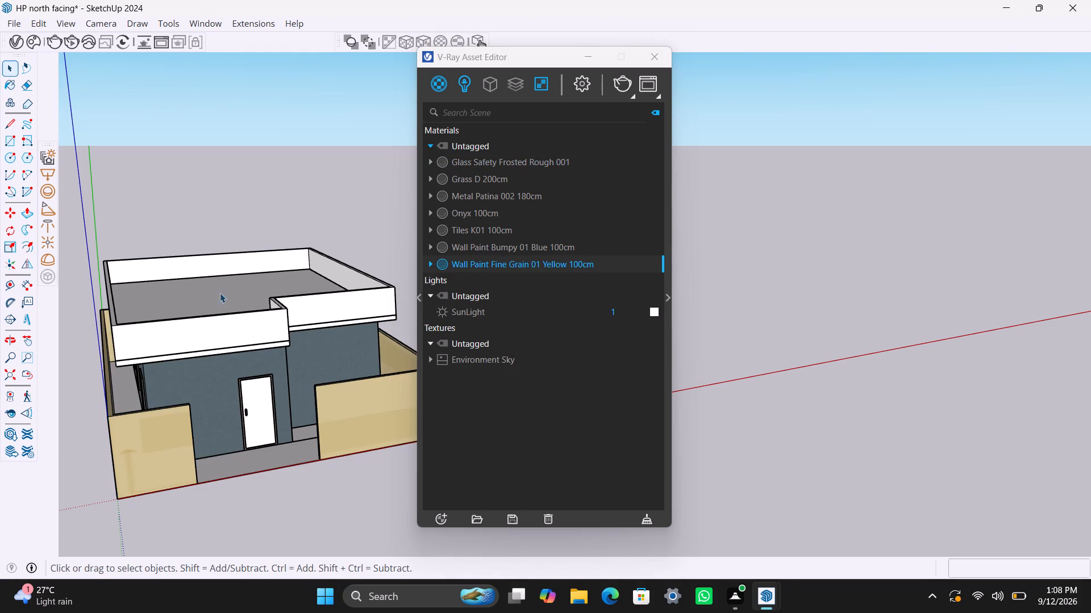
# Apply Wall Paint Fine Grain 01 Yellow 100cm to the roof parapet with cubic projection fitted to its bounding box.
pyautogui.click(222, 330)
pyautogui.tripleClick(222, 330)
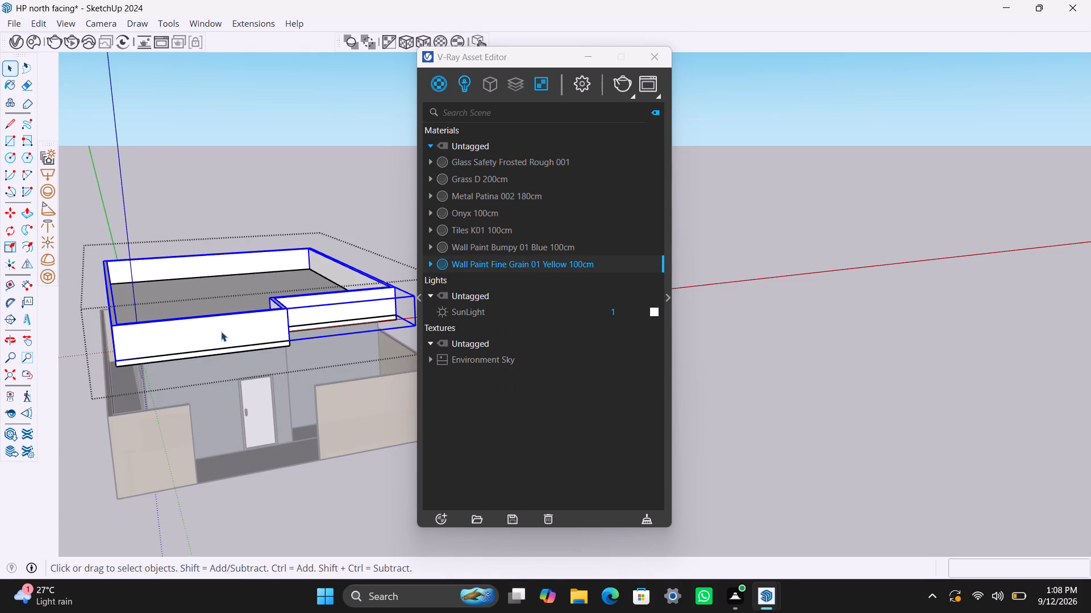
pyautogui.rightClick(518, 258)
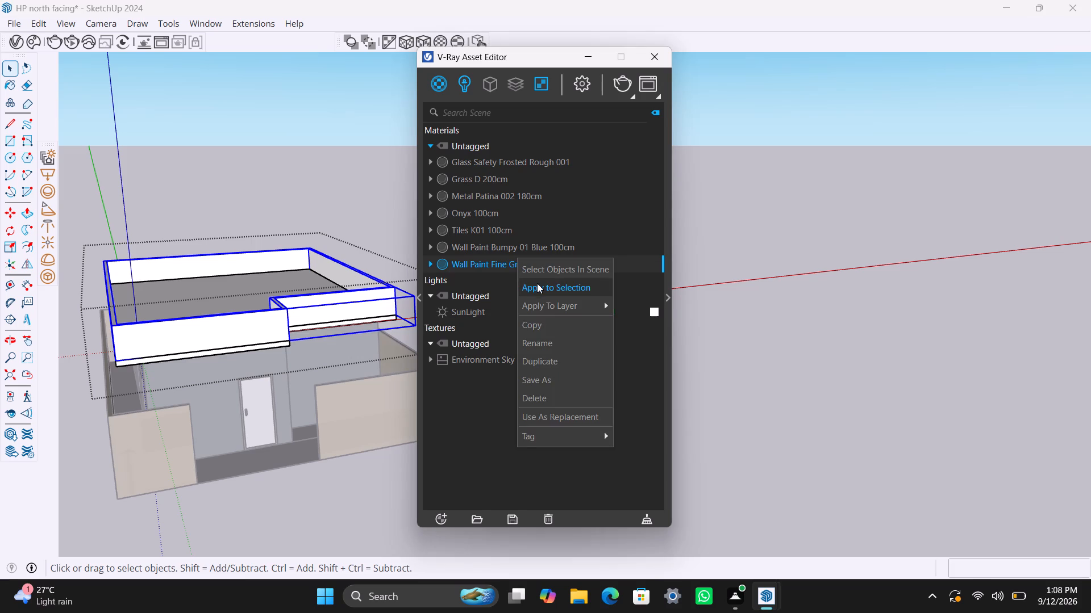
pyautogui.click(537, 283)
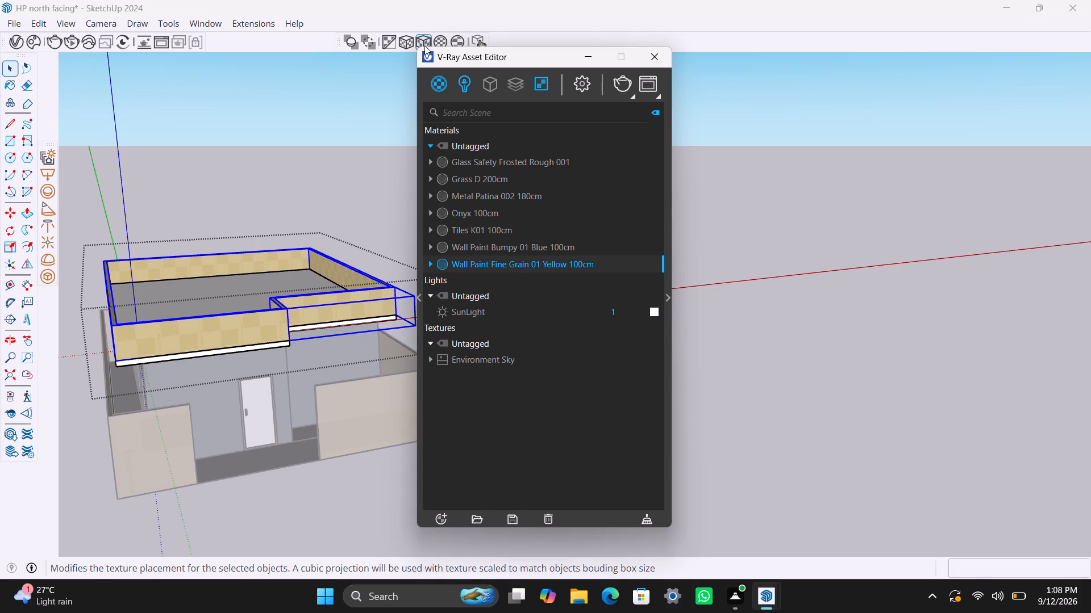
pyautogui.click(424, 45)
pyautogui.press('space')
pyautogui.click(355, 200)
# Apply Onyx 100cm to the white slab band below the parapet with cubic projection fitted to its bounding box.
pyautogui.scroll(-2, 300, 366)
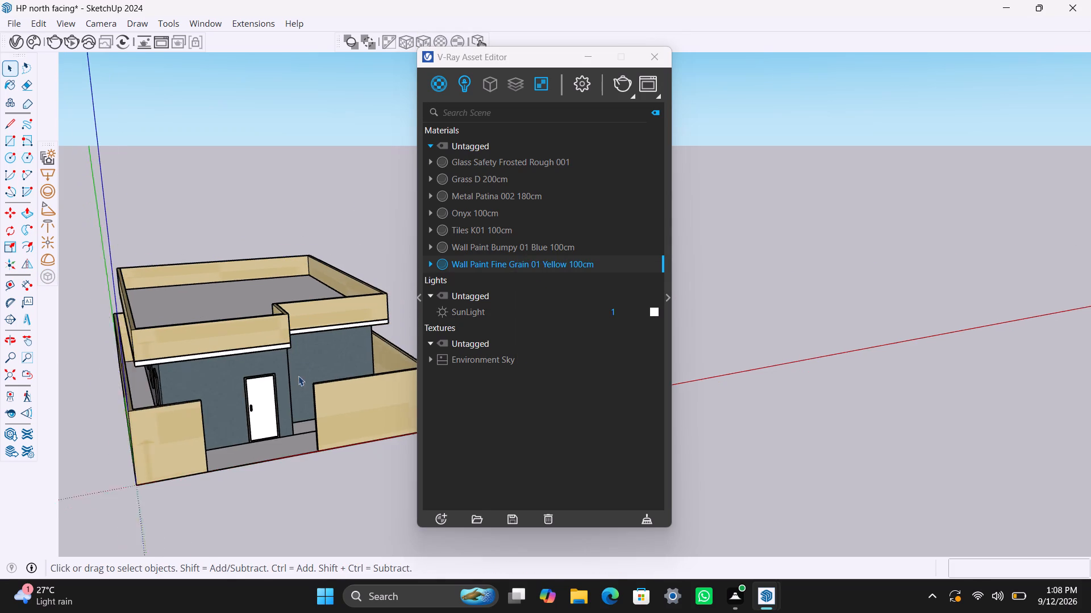
pyautogui.moveTo(275, 376); pyautogui.dragTo(243, 375, button='middle')
pyautogui.scroll(6, 226, 363)
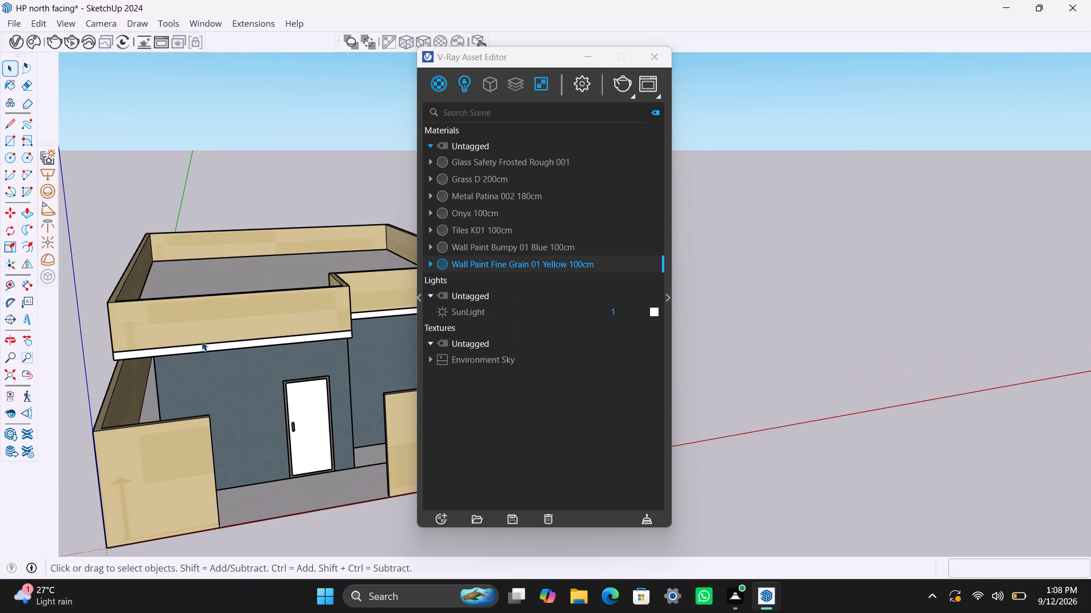
pyautogui.scroll(2, 211, 350)
pyautogui.click(213, 350)
pyautogui.tripleClick(214, 349)
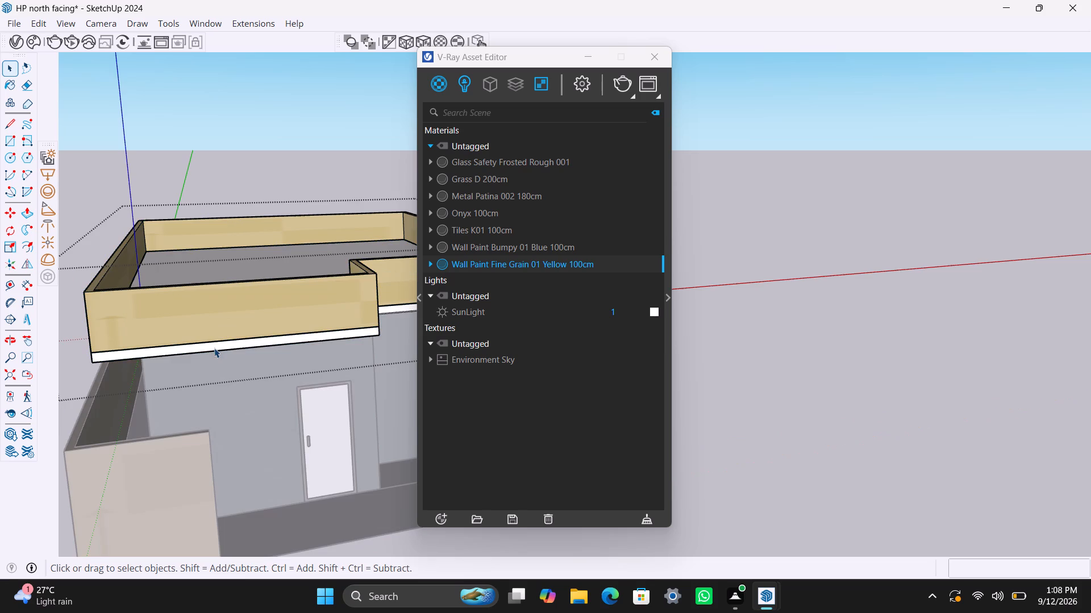
pyautogui.click(470, 230)
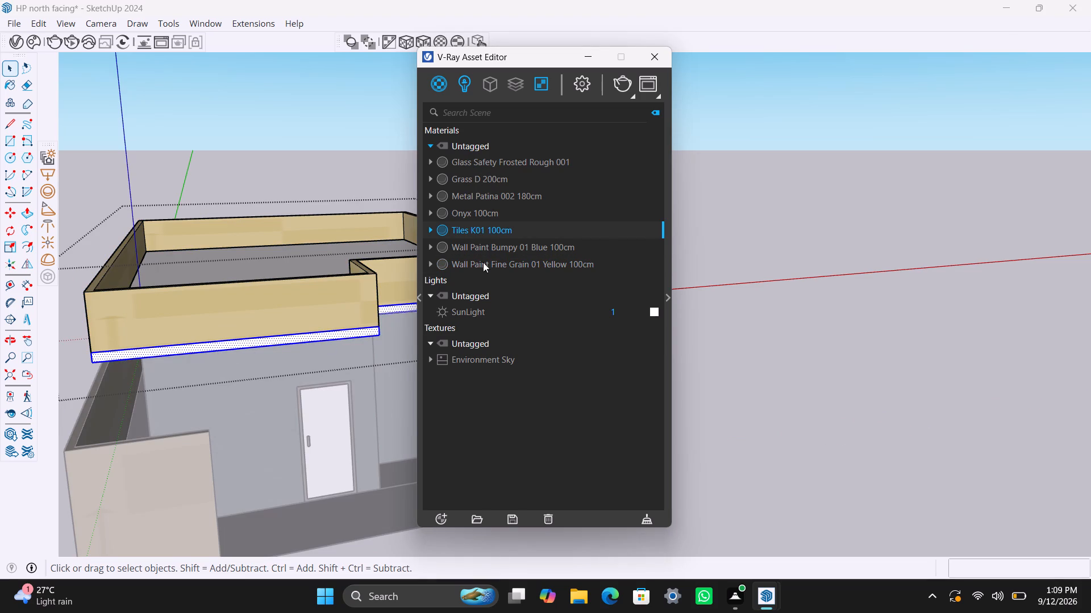
pyautogui.click(493, 213)
pyautogui.rightClick(492, 212)
pyautogui.click(510, 242)
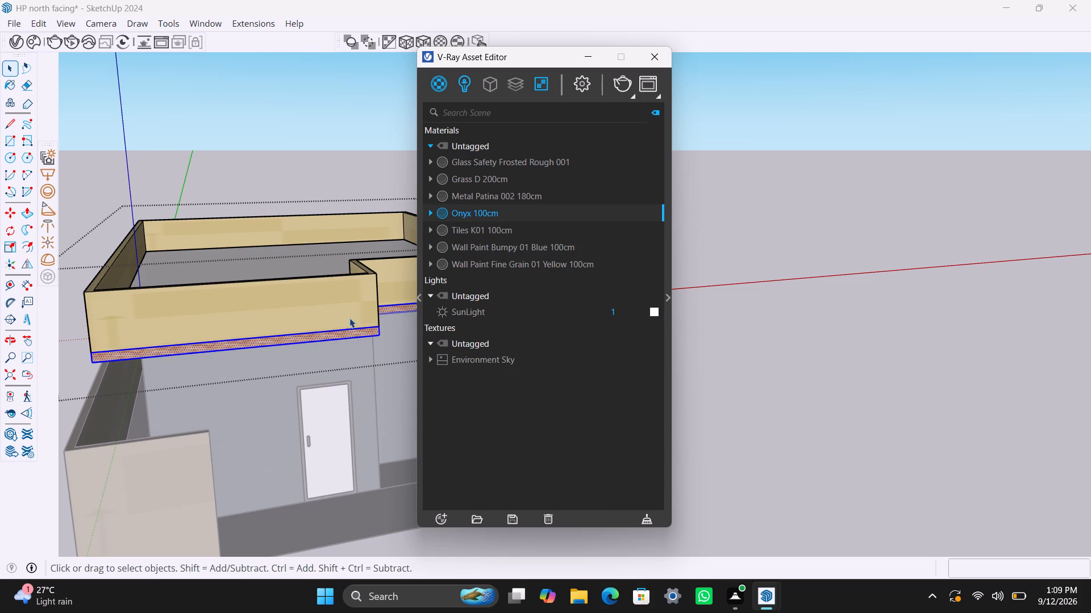
pyautogui.click(422, 41)
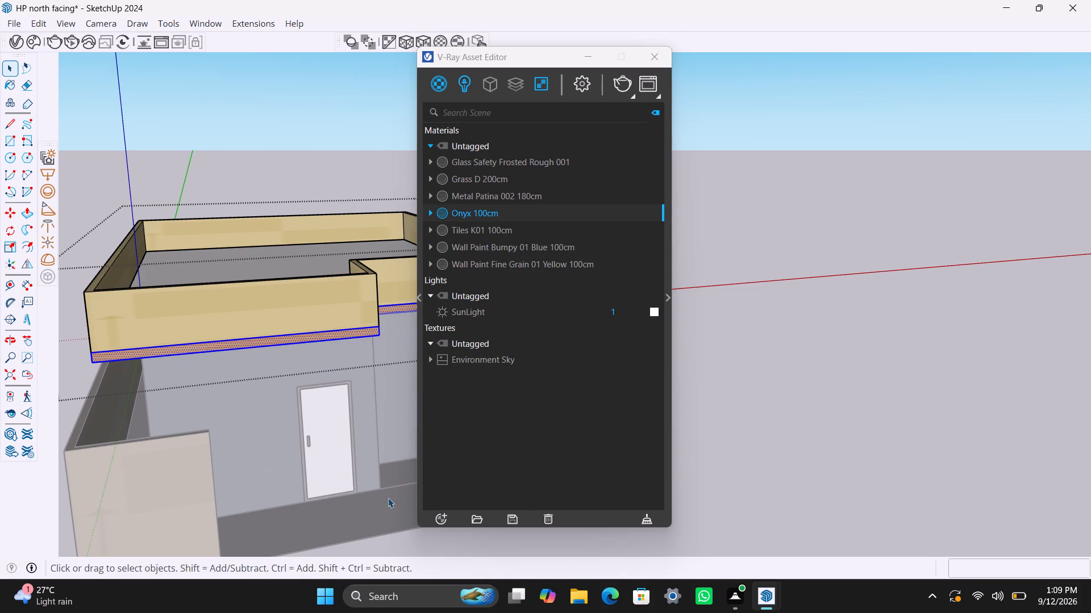
pyautogui.click(732, 360)
# Apply Tiles K01 100cm to the ground face inside the compound wall, with cubic projection fitted to its bounding box.
pyautogui.scroll(-4, 374, 497)
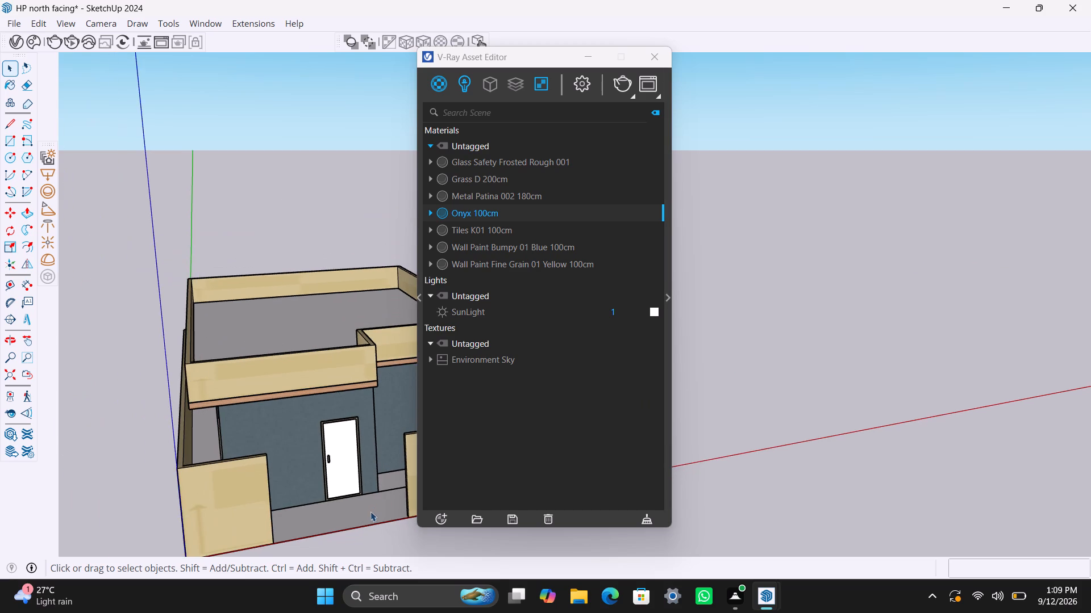
pyautogui.scroll(2, 359, 515)
pyautogui.moveTo(311, 421); pyautogui.dragTo(258, 573, button='middle')
pyautogui.scroll(3, 341, 472)
pyautogui.moveTo(363, 521); pyautogui.dragTo(359, 509, button='middle')
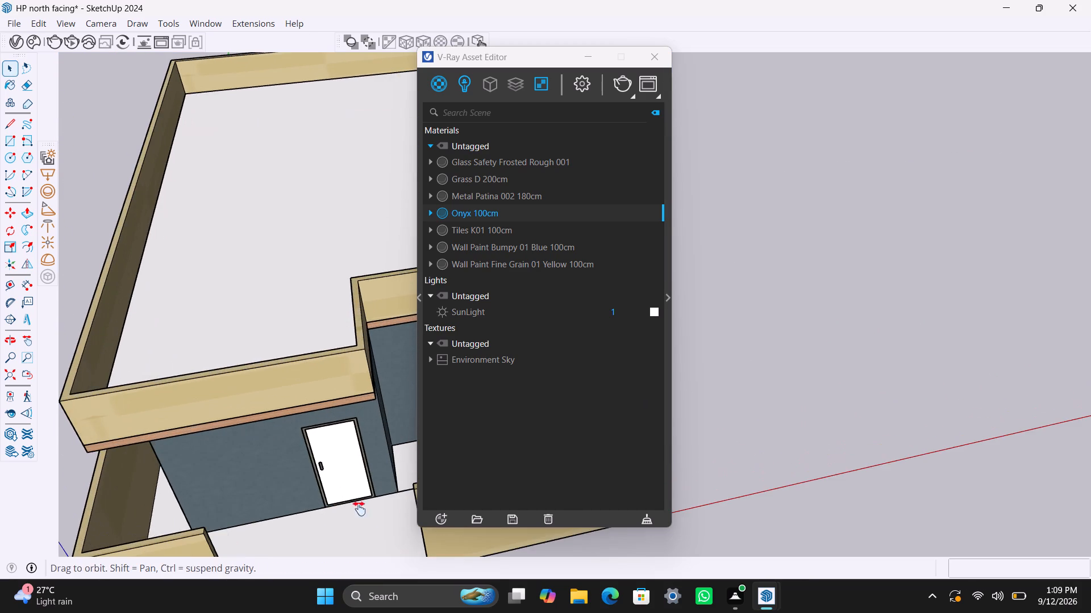
pyautogui.moveTo(359, 509); pyautogui.dragTo(297, 448, button='middle')
pyautogui.scroll(2, 280, 475)
pyautogui.click(269, 480)
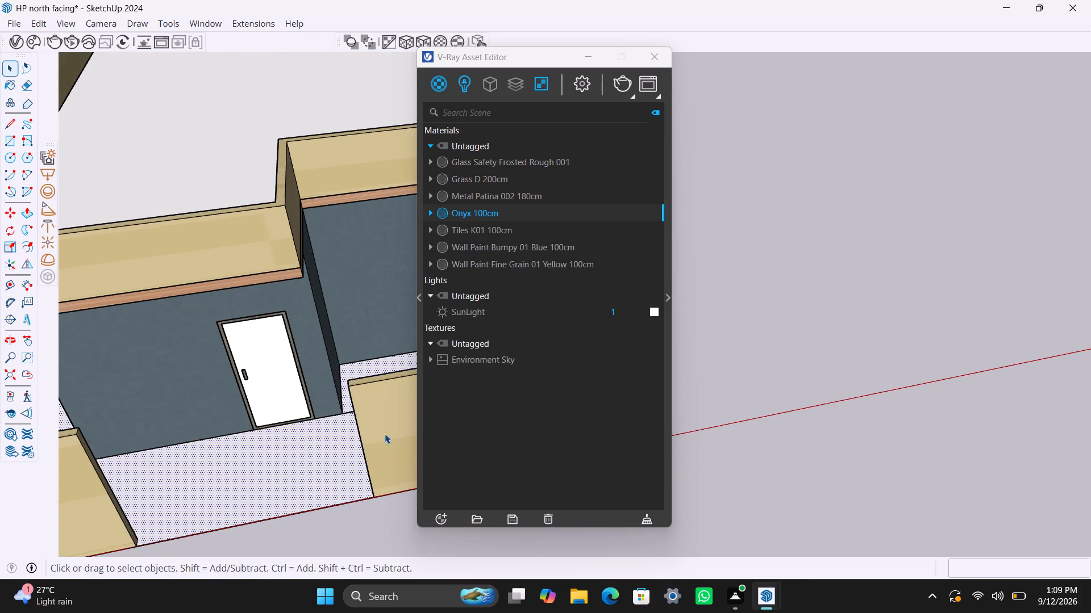
pyautogui.click(467, 230)
pyautogui.rightClick(467, 230)
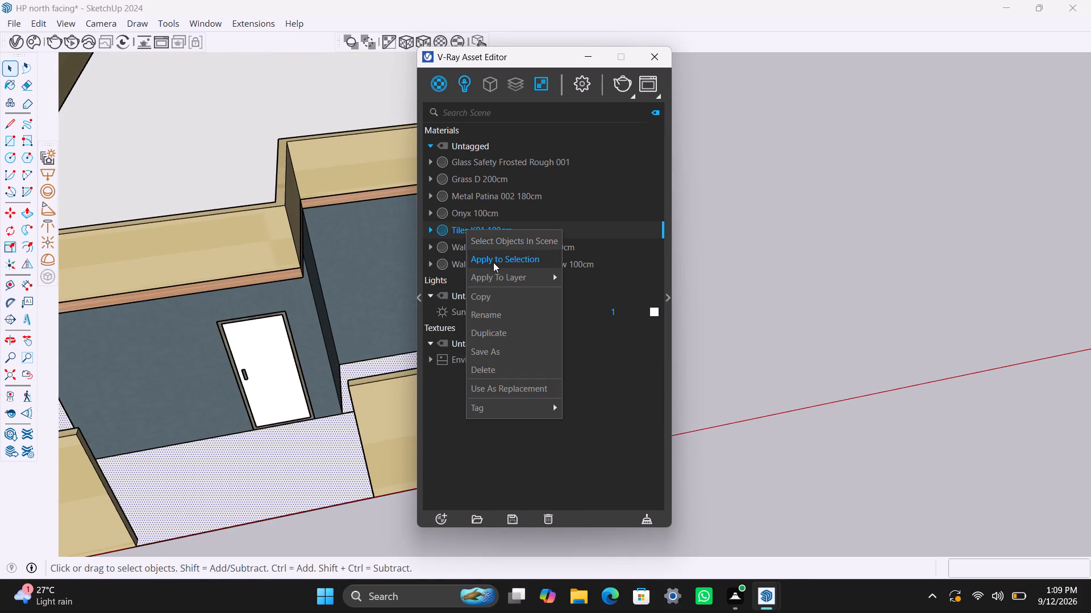
pyautogui.click(493, 262)
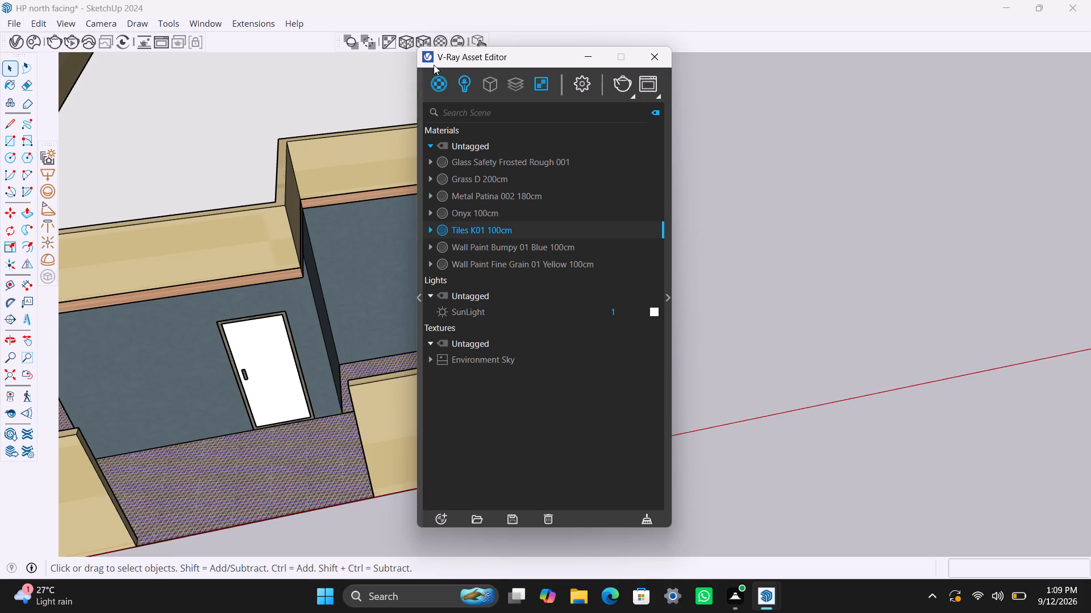
pyautogui.click(423, 43)
pyautogui.press('space')
pyautogui.click(787, 323)
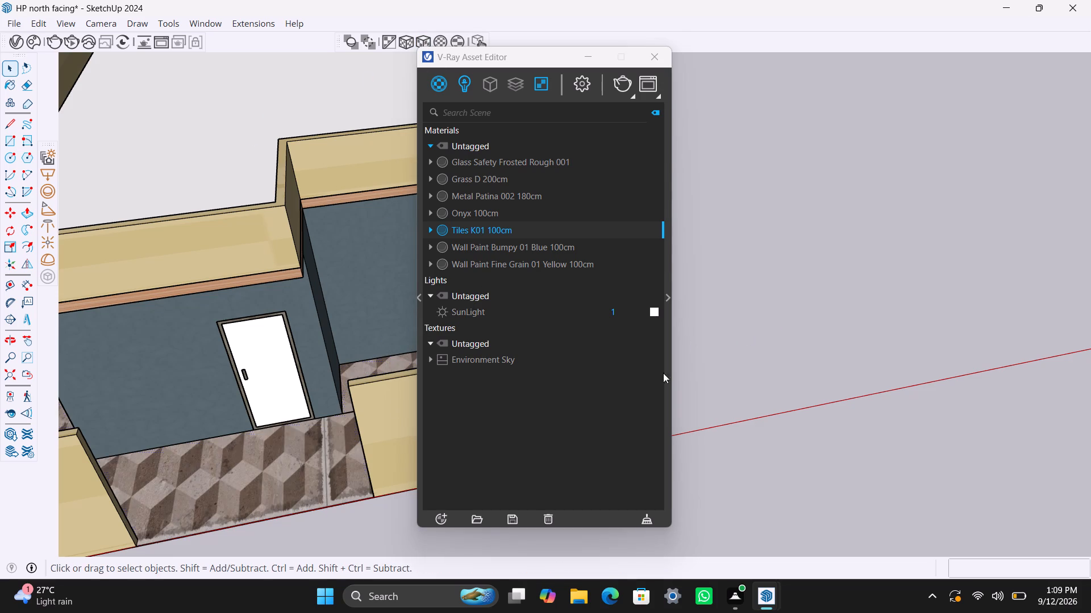
# Push/pull the rectangular floor patch in the front recess beside the entrance door up by 0.1", inside its group.
pyautogui.scroll(2, 364, 370)
pyautogui.moveTo(310, 377); pyautogui.dragTo(261, 471, button='middle')
pyautogui.scroll(2, 348, 353)
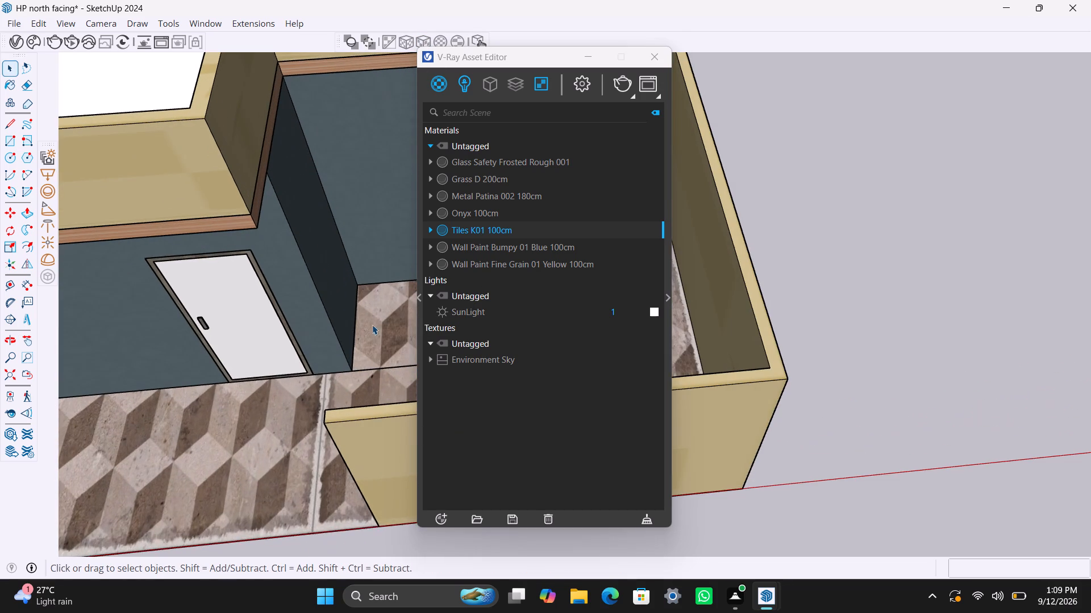
pyautogui.click(376, 327)
pyautogui.tripleClick(377, 333)
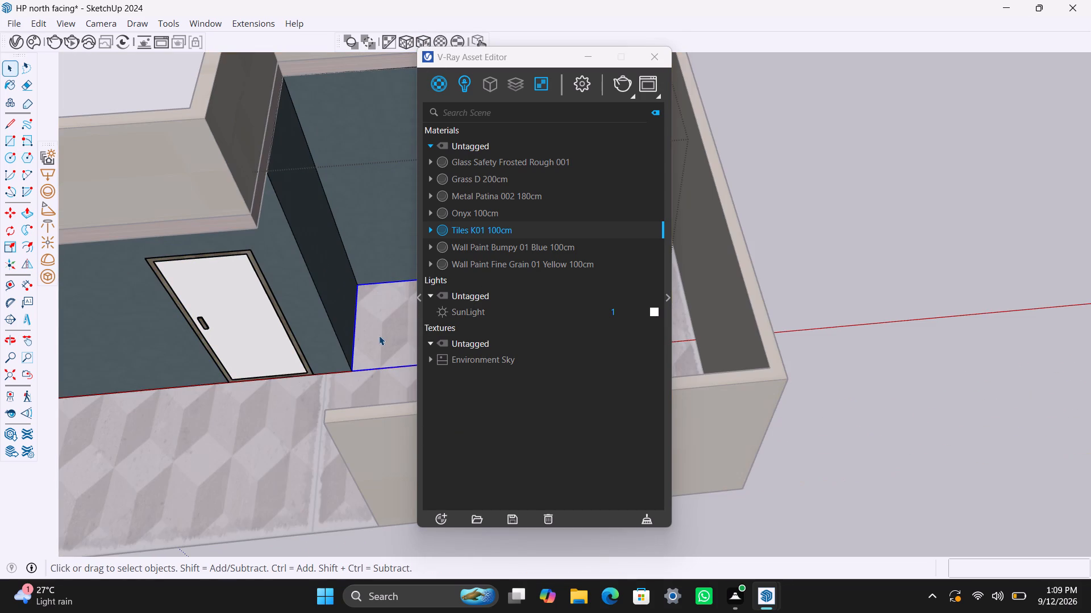
pyautogui.tripleClick(379, 335)
pyautogui.click(382, 336)
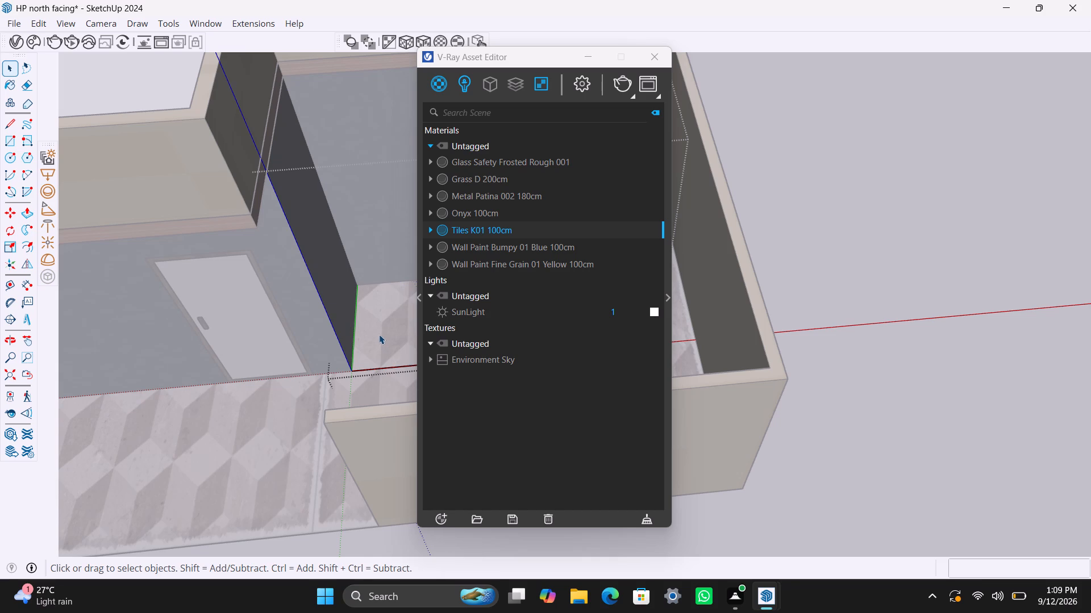
pyautogui.press('p')
pyautogui.moveTo(378, 330); pyautogui.dragTo(378, 324)
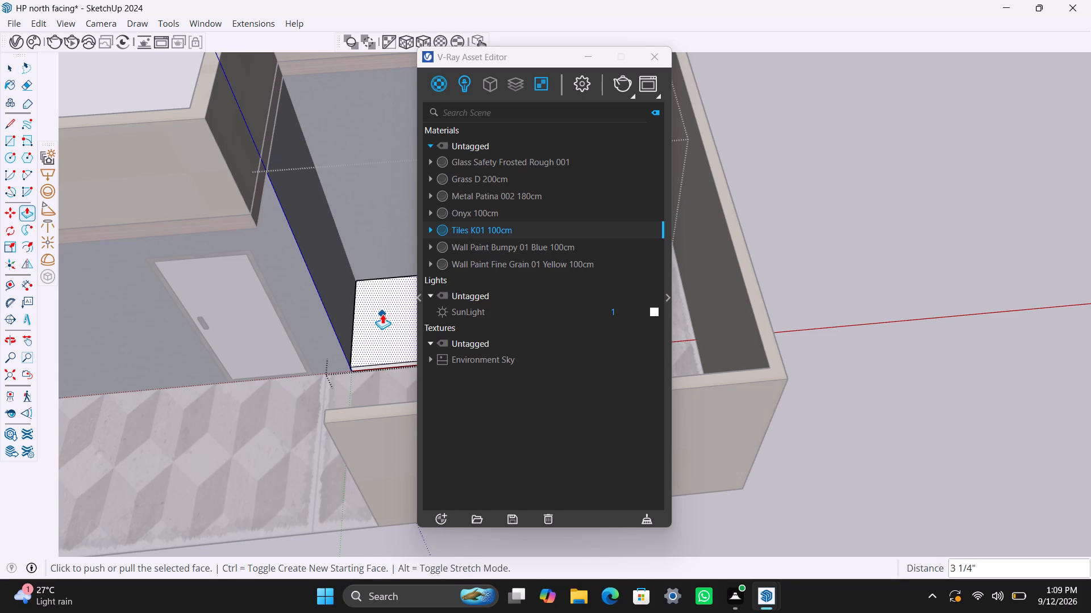
pyautogui.write('0.1"')
pyautogui.press('Return')
pyautogui.press('space')
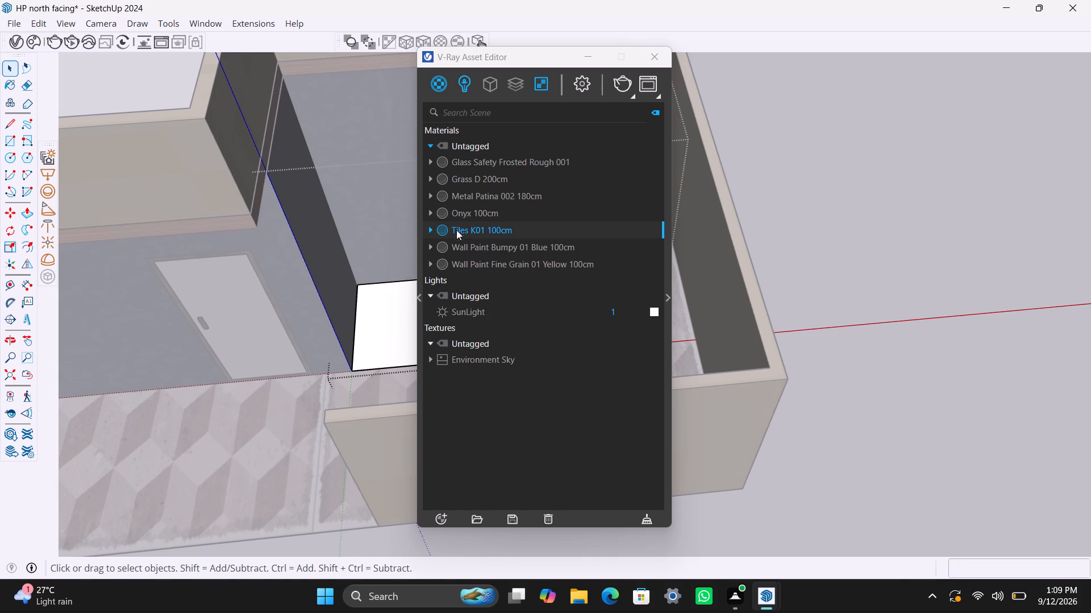
pyautogui.click(923, 220)
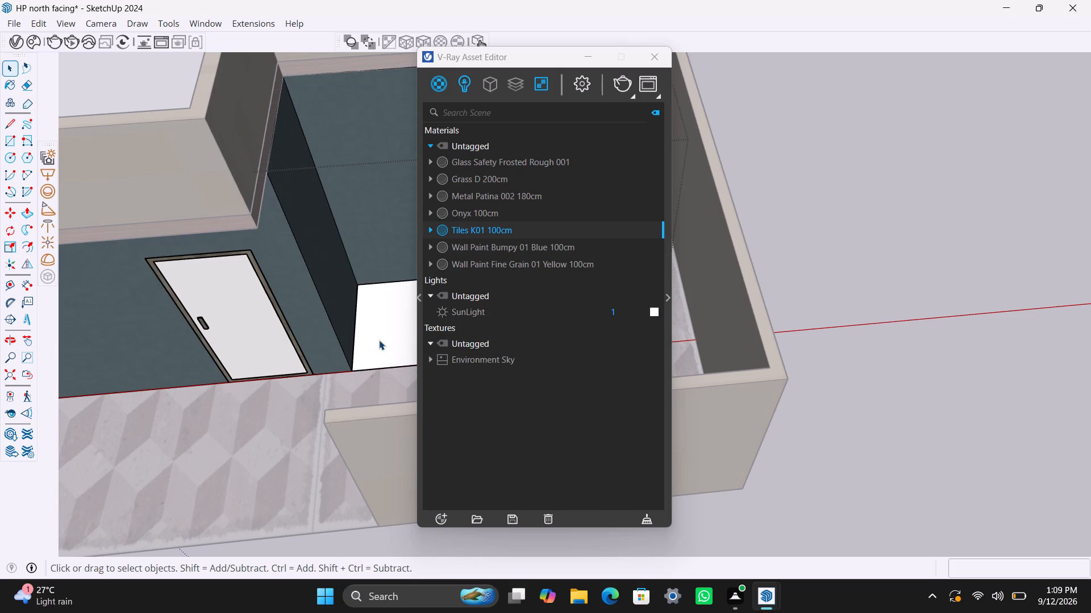
# Apply Grass D 200cm to the raised floor patch in the recess beside the entrance door.
pyautogui.click(379, 340)
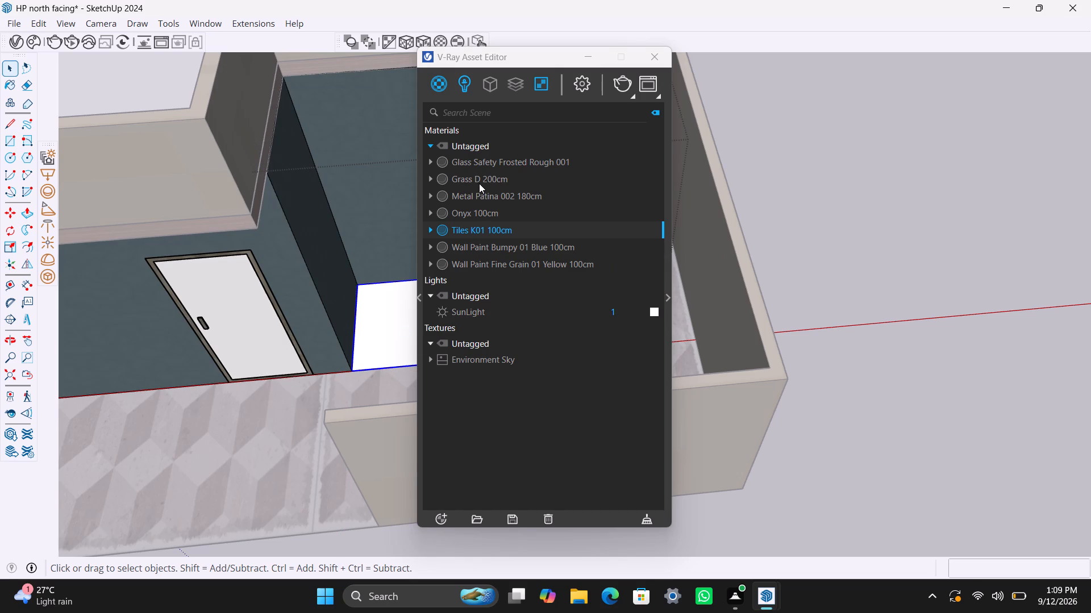
pyautogui.click(481, 182)
pyautogui.rightClick(481, 180)
pyautogui.click(544, 203)
pyautogui.press('space')
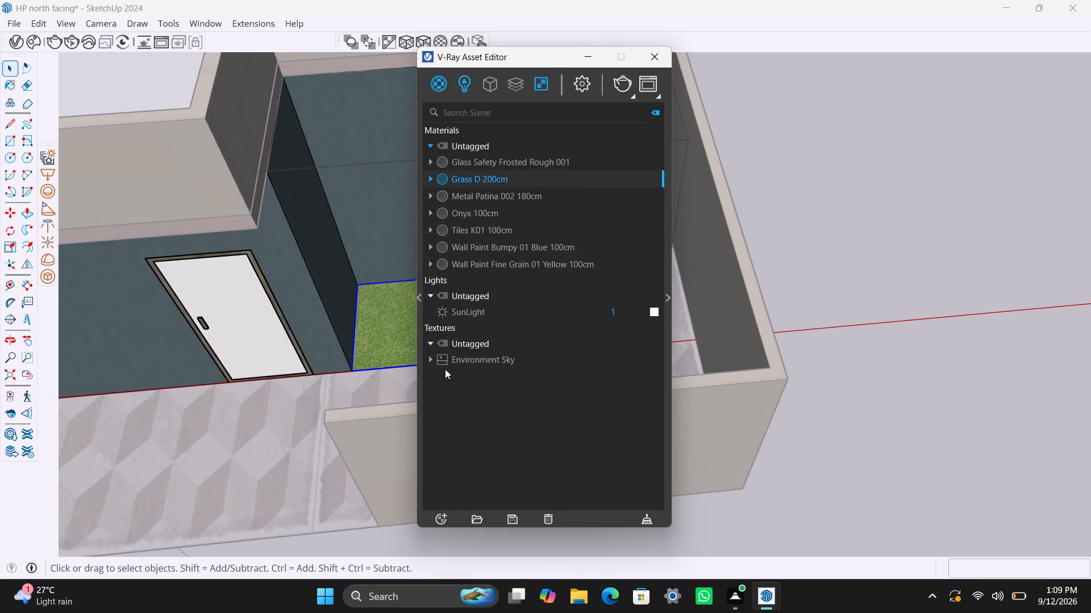
pyautogui.click(898, 322)
# Save the model.
pyautogui.scroll(-14, 287, 363)
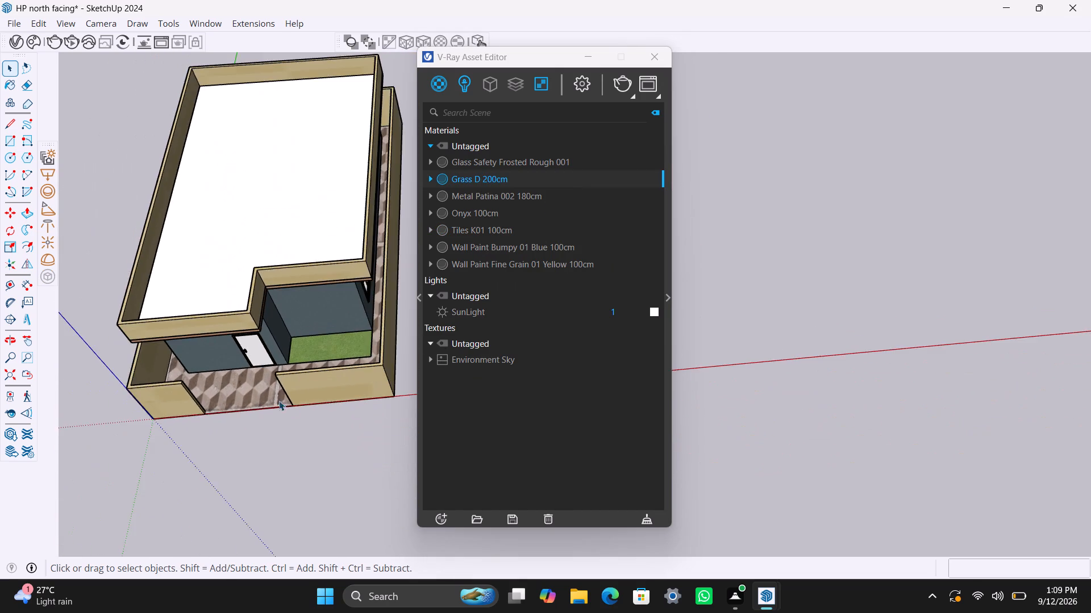
pyautogui.moveTo(292, 404); pyautogui.dragTo(349, 380, button='middle')
pyautogui.hotkey('ctrl', 's')
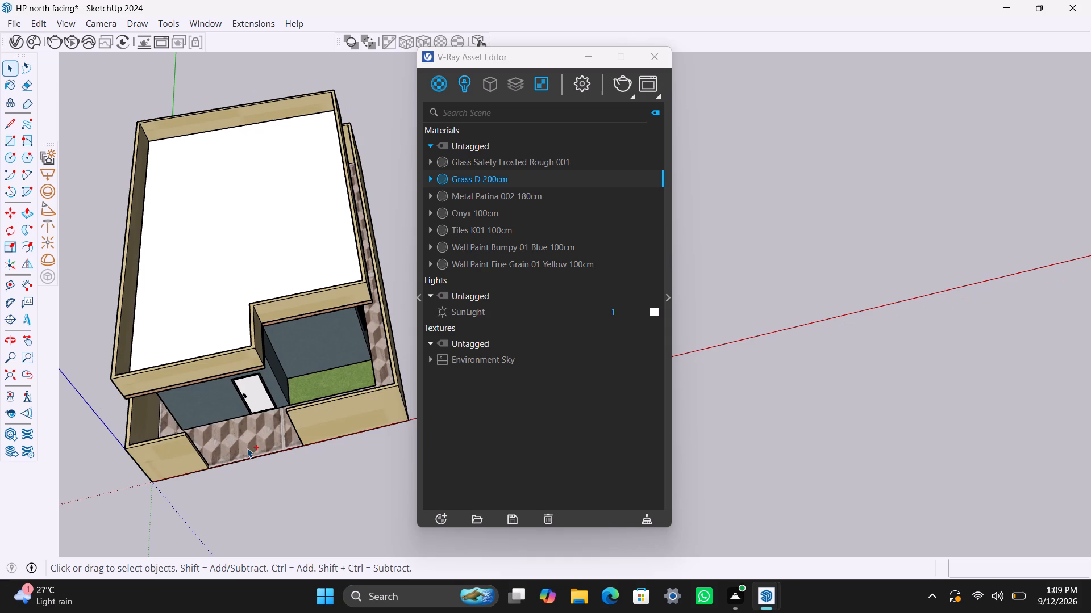
# Import the Wenge Highgloss 300cm material from the online Wood materials category of Chaos Cosmos.
pyautogui.scroll(-2, 288, 378)
pyautogui.moveTo(248, 380); pyautogui.dragTo(291, 294, button='middle')
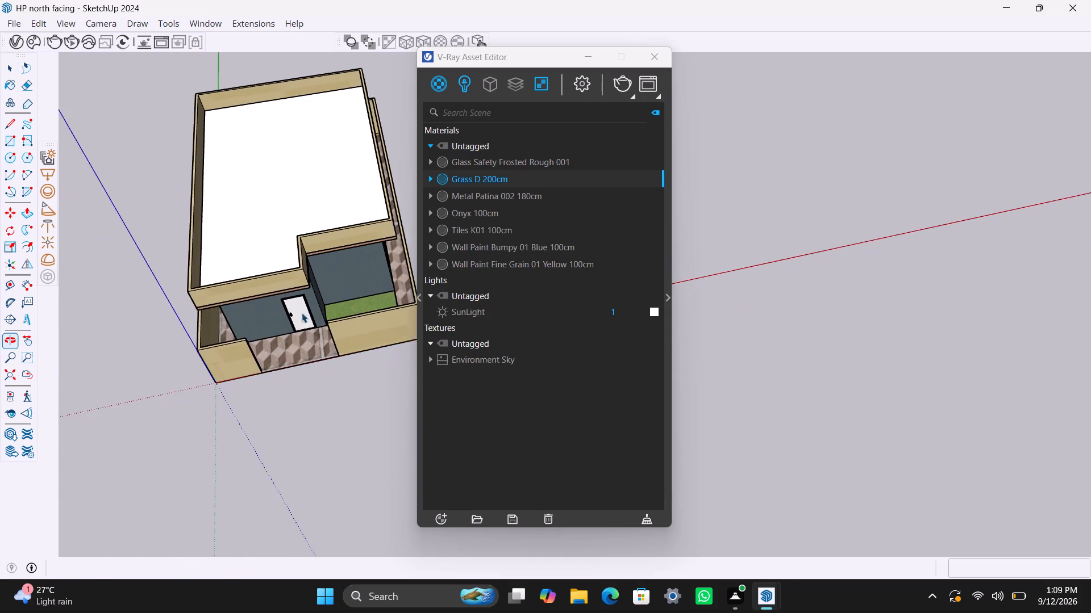
pyautogui.scroll(2, 311, 329)
pyautogui.moveTo(292, 335); pyautogui.dragTo(297, 212, button='middle')
pyautogui.scroll(4, 304, 301)
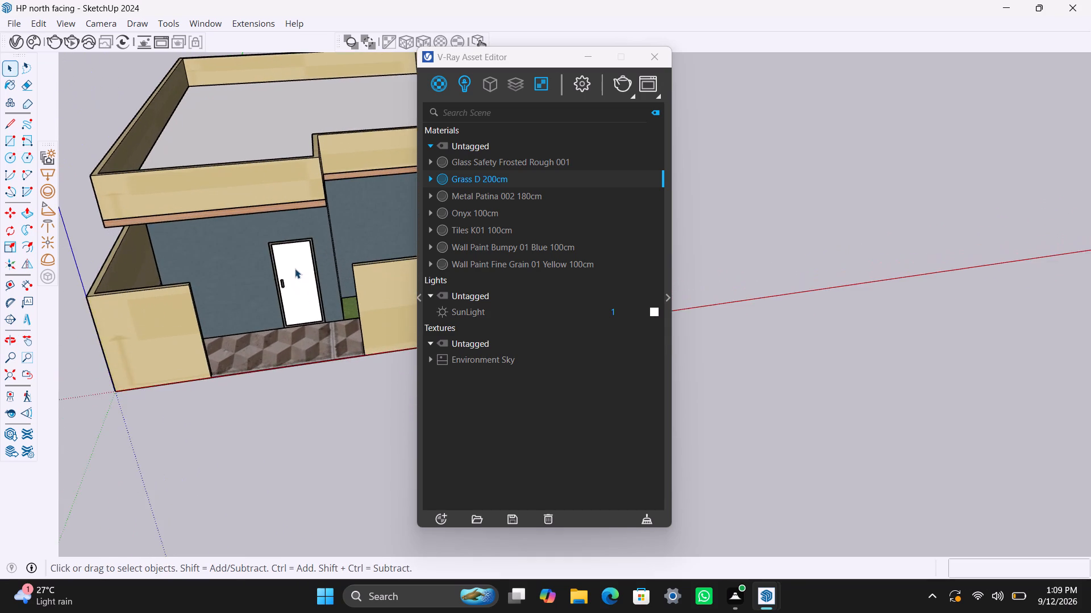
pyautogui.scroll(2, 295, 268)
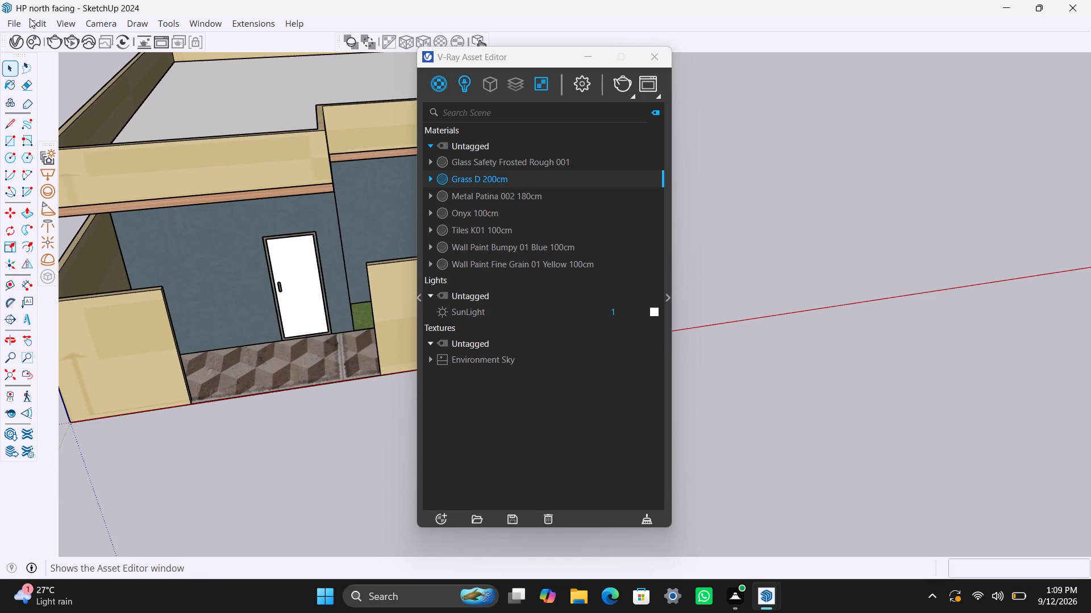
pyautogui.click(38, 41)
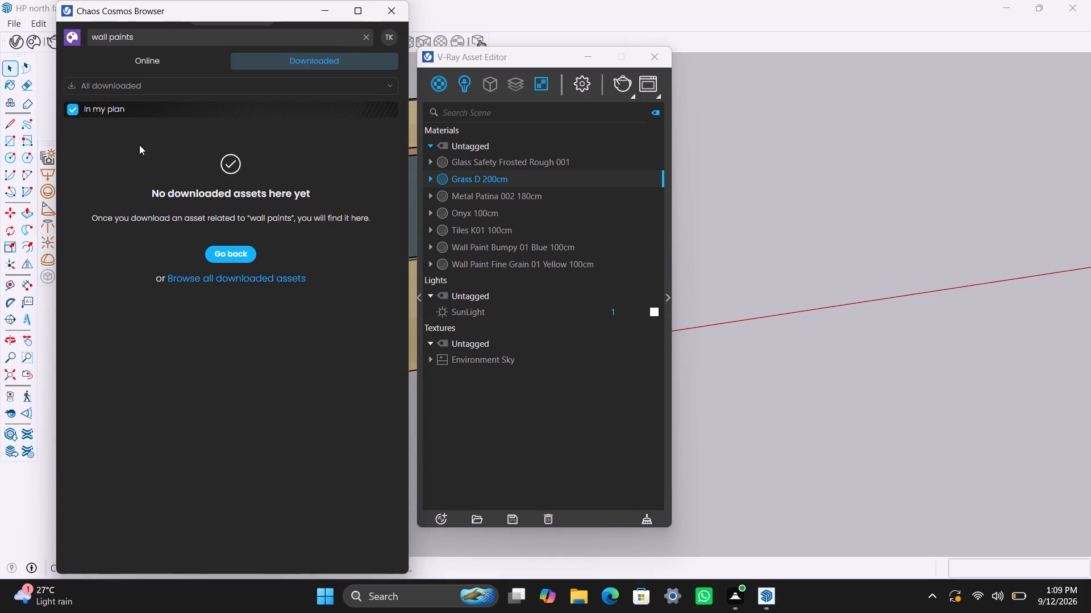
pyautogui.click(174, 58)
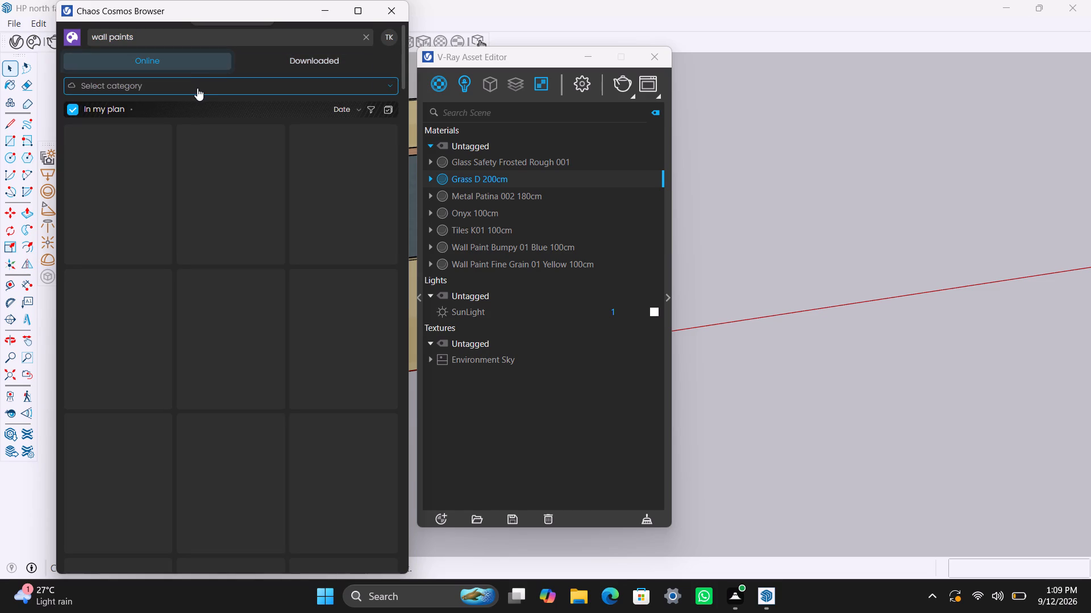
pyautogui.click(197, 88)
pyautogui.click(167, 127)
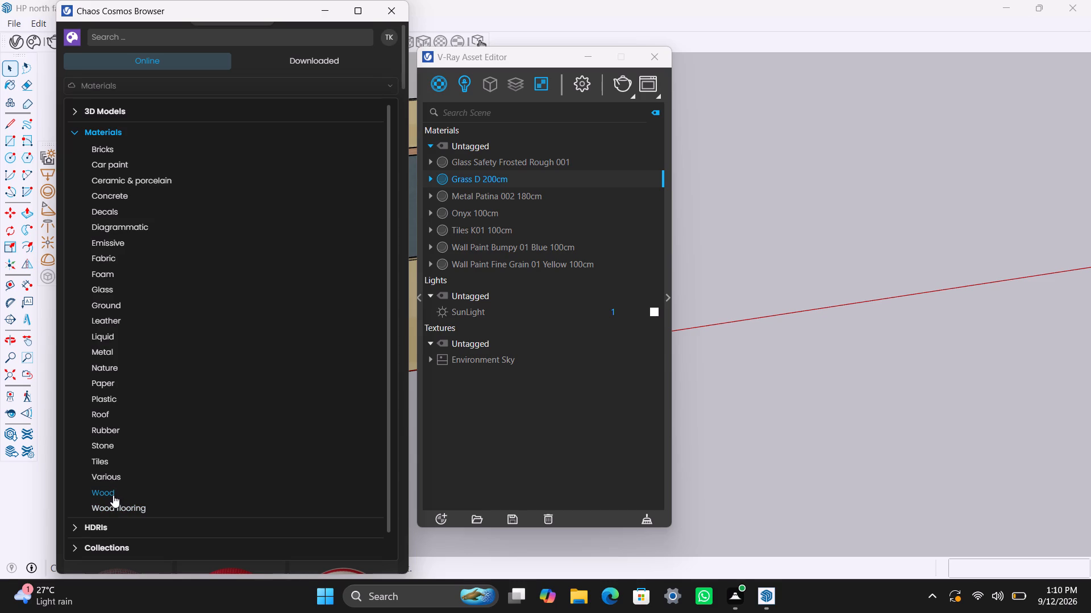
pyautogui.click(113, 495)
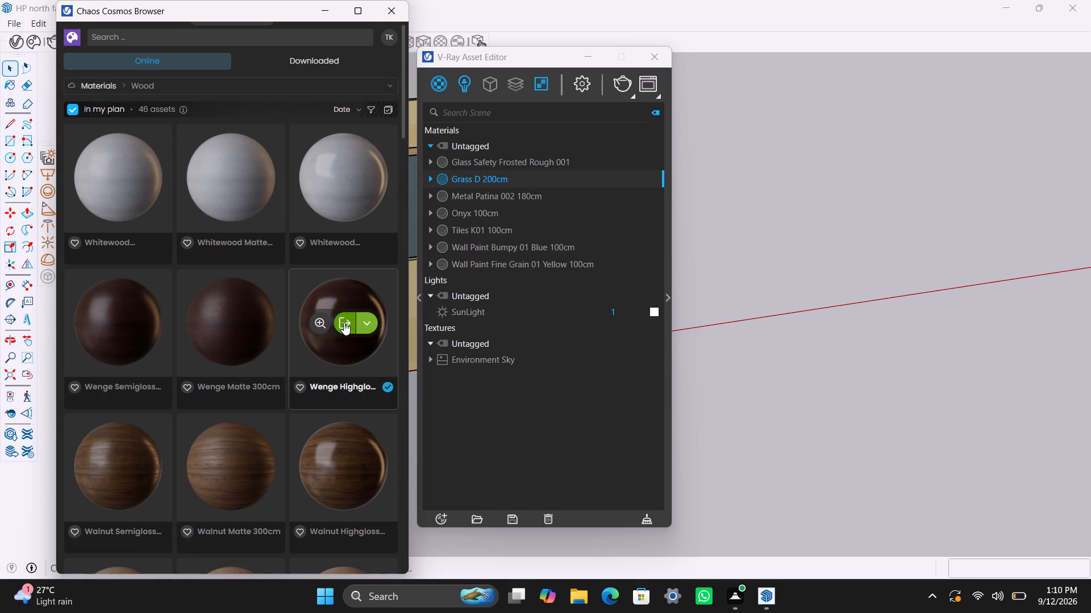
pyautogui.click(343, 322)
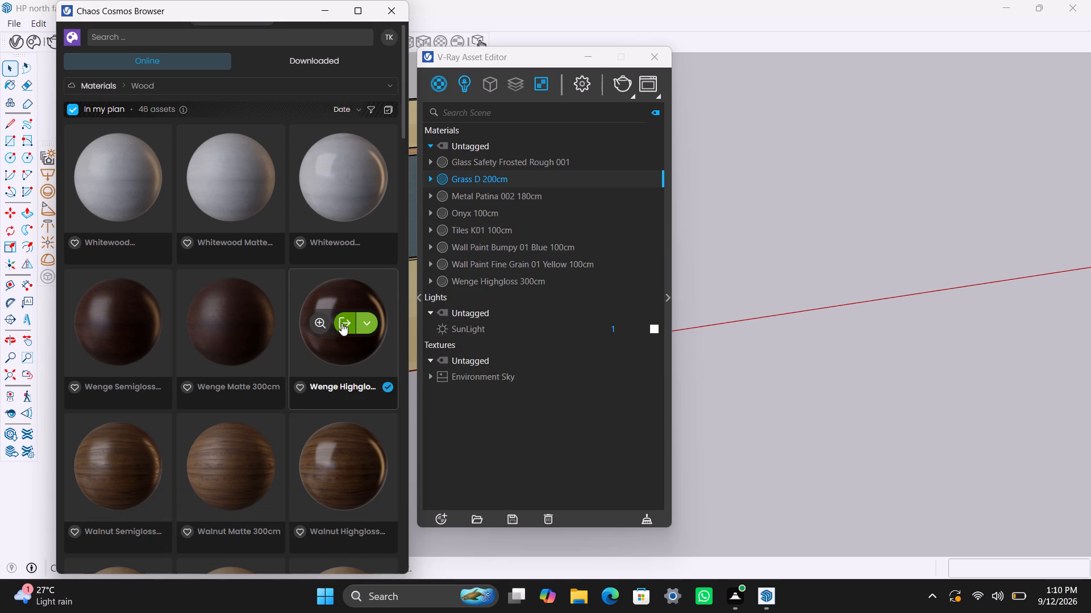
pyautogui.click(327, 14)
# Apply Wenge Highgloss 300cm to the front entrance door's panel face with cubic projection fitted to its bounding box, and leave the door groups.
pyautogui.click(484, 279)
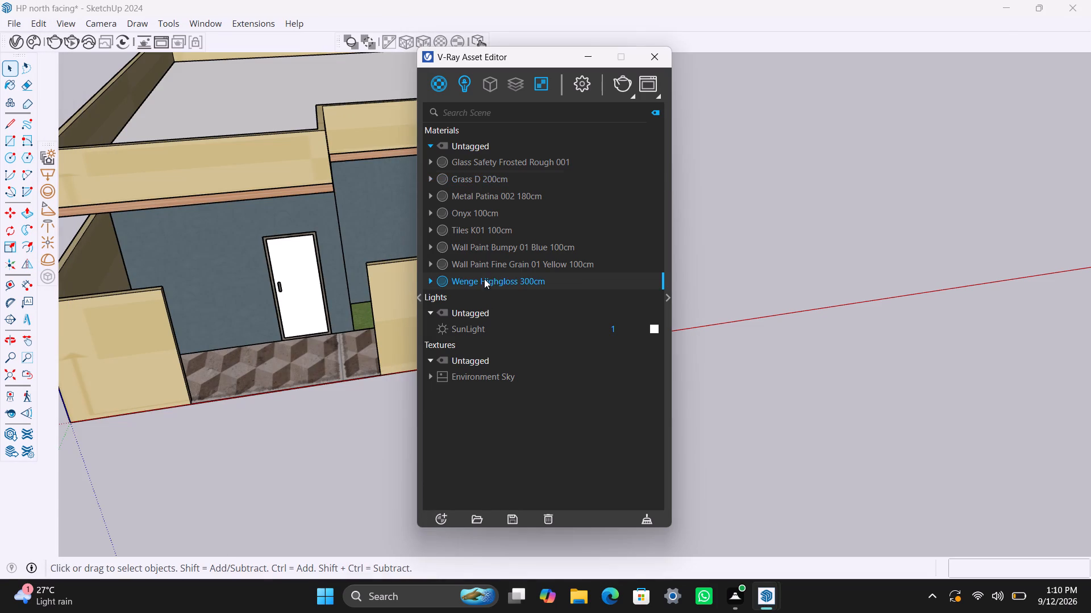
pyautogui.rightClick(484, 279)
pyautogui.tripleClick(294, 292)
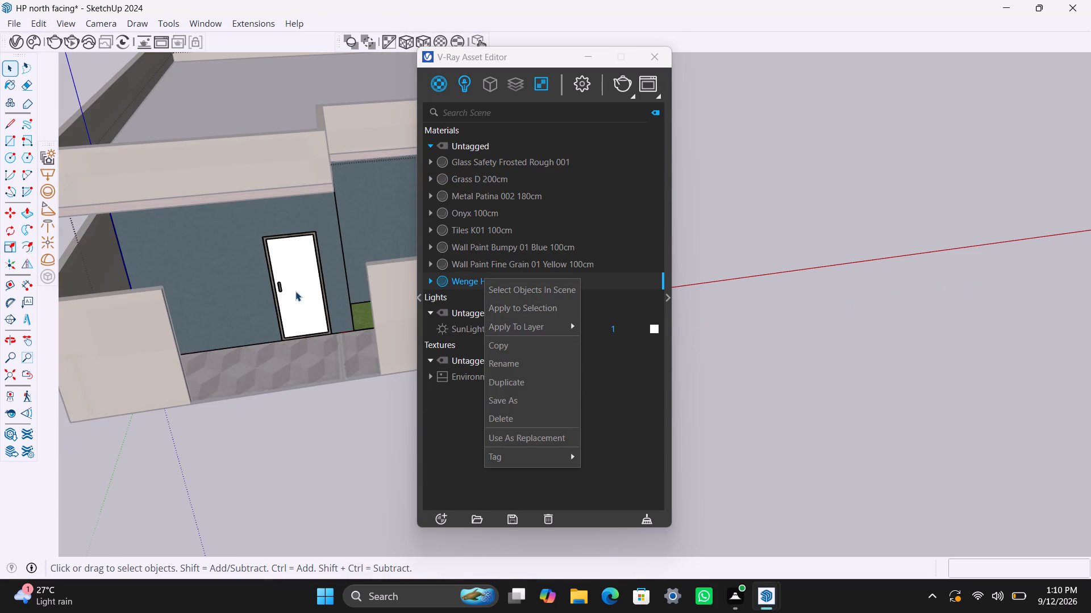
pyautogui.doubleClick(295, 291)
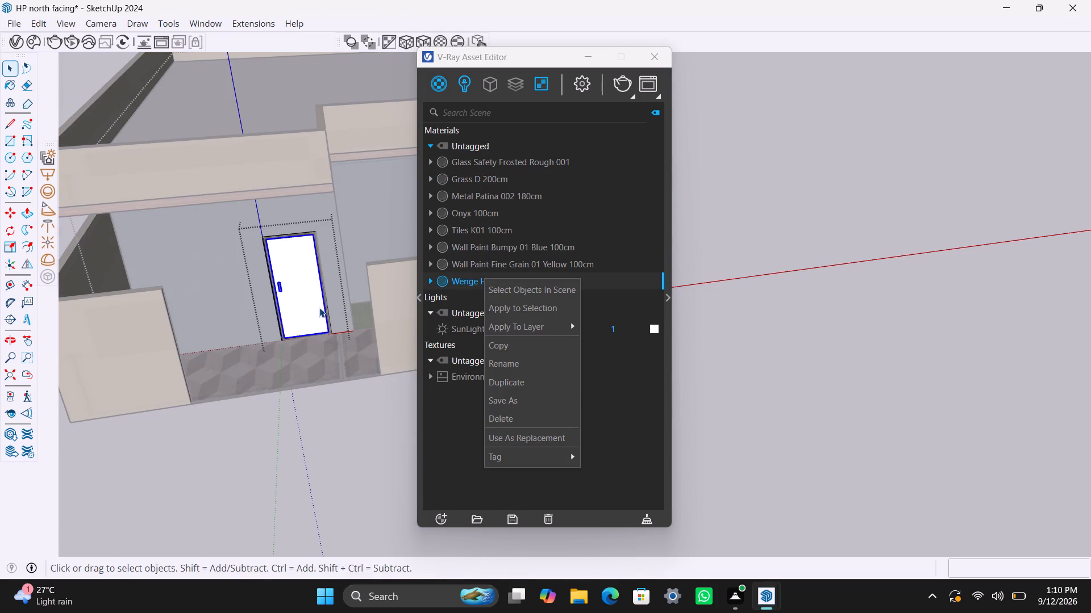
pyautogui.click(306, 308)
pyautogui.doubleClick(302, 309)
pyautogui.click(301, 309)
pyautogui.click(301, 306)
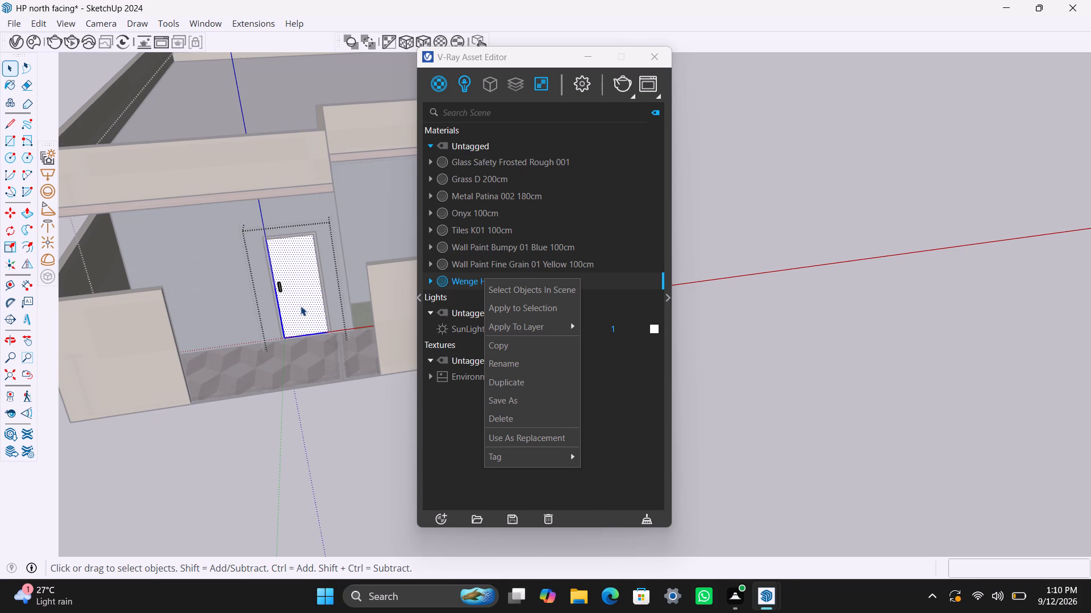
pyautogui.click(519, 308)
pyautogui.rightClick(517, 306)
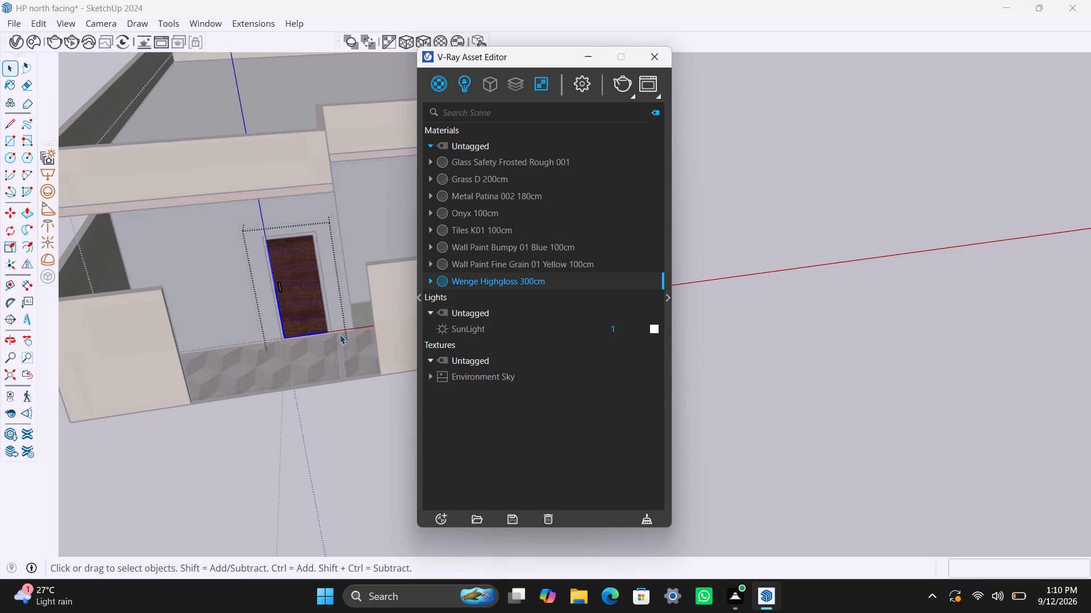
pyautogui.click(419, 44)
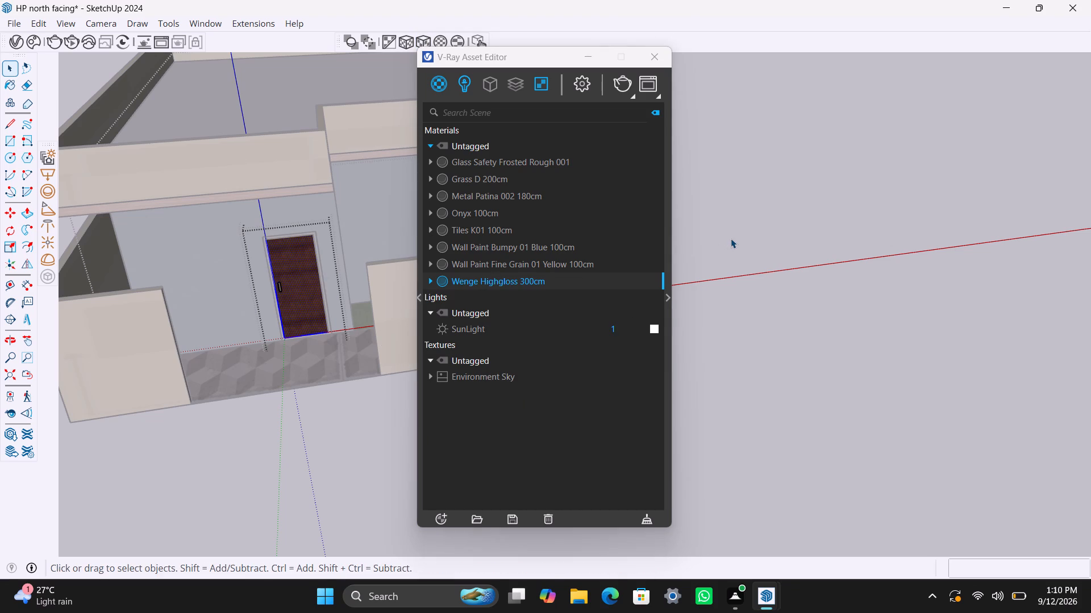
pyautogui.press('space')
pyautogui.click(738, 228)
pyautogui.scroll(-3, 271, 370)
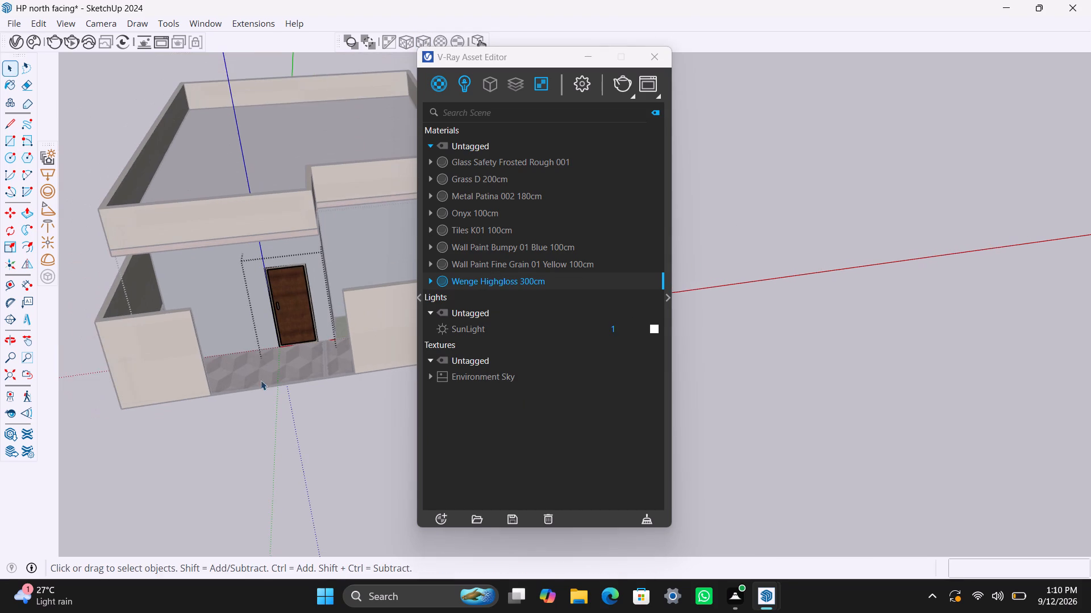
pyautogui.moveTo(290, 489); pyautogui.dragTo(297, 484)
pyautogui.doubleClick(295, 481)
pyautogui.click(299, 478)
# Hide the roof and parapet group to expose the interior rooms.
pyautogui.scroll(-3, 269, 296)
pyautogui.scroll(1, 284, 320)
pyautogui.scroll(4, 244, 263)
pyautogui.click(233, 233)
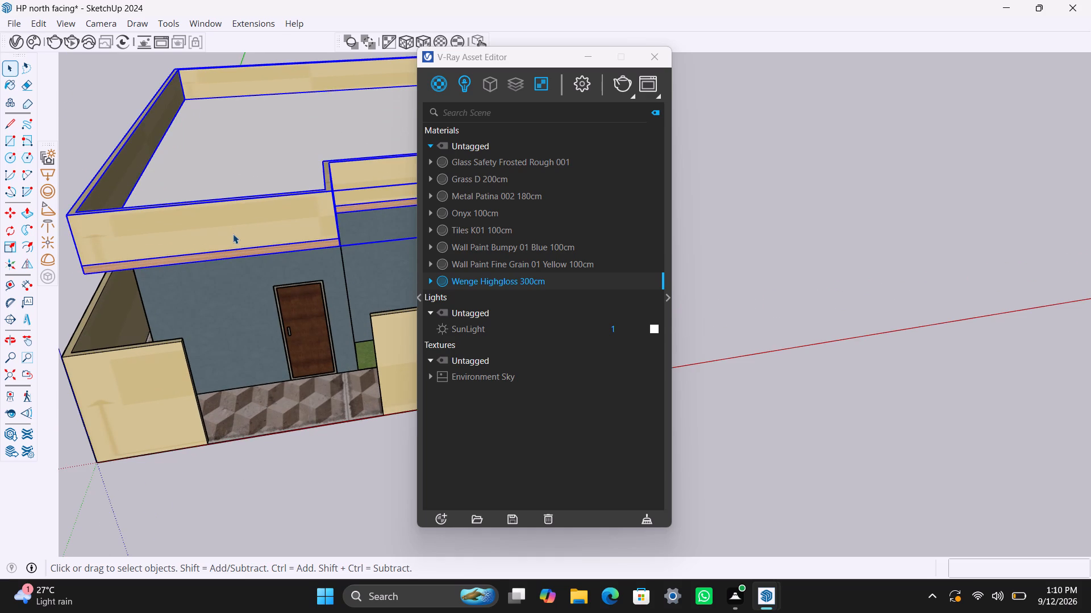
pyautogui.press('m')
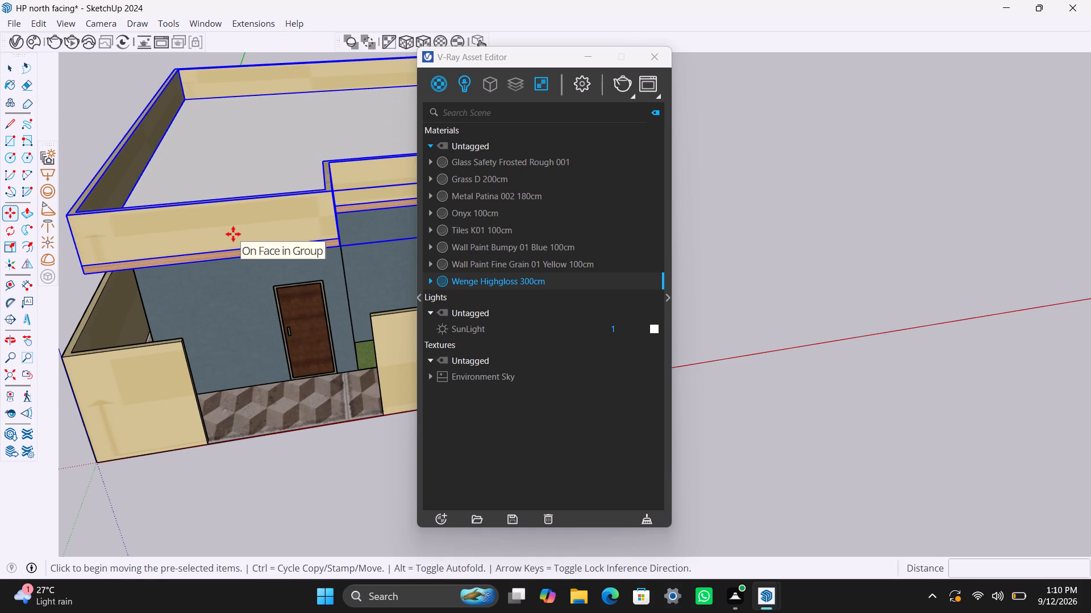
pyautogui.press('space')
pyautogui.rightClick(233, 234)
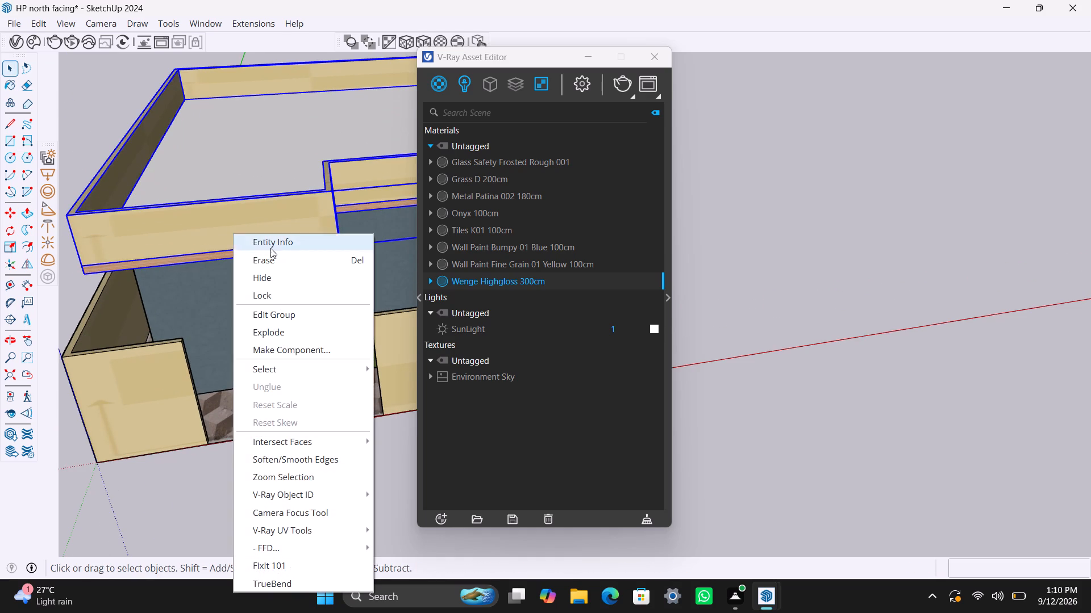
pyautogui.click(295, 283)
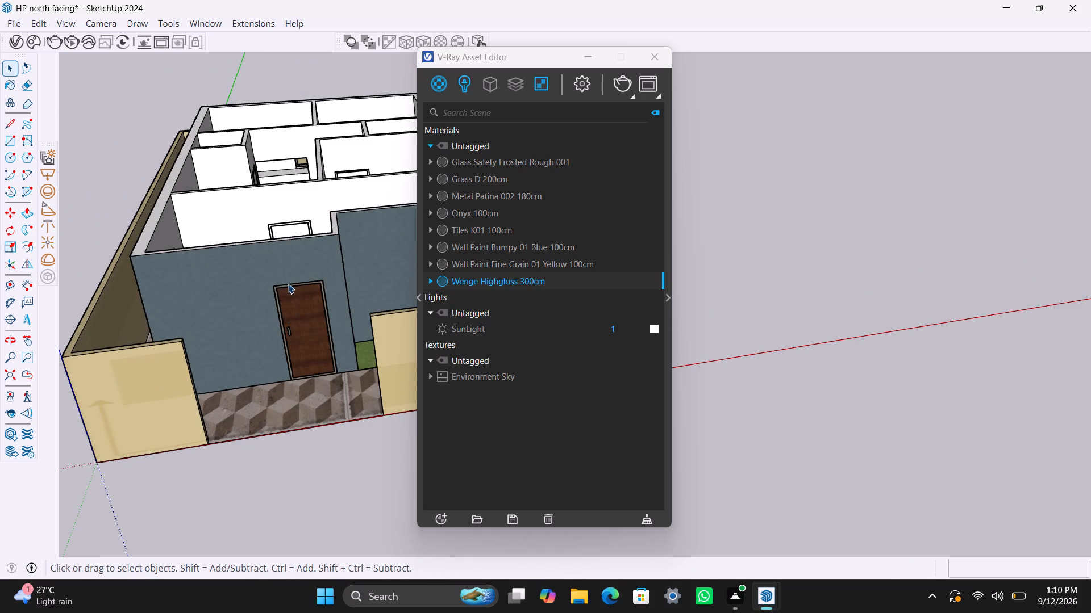
# Apply Wenge Highgloss 300cm to the panel face of the interior door on the front room's back wall, with cubic projection fitted to its bounding box.
pyautogui.moveTo(315, 262); pyautogui.dragTo(342, 466, button='middle')
pyautogui.scroll(2, 284, 342)
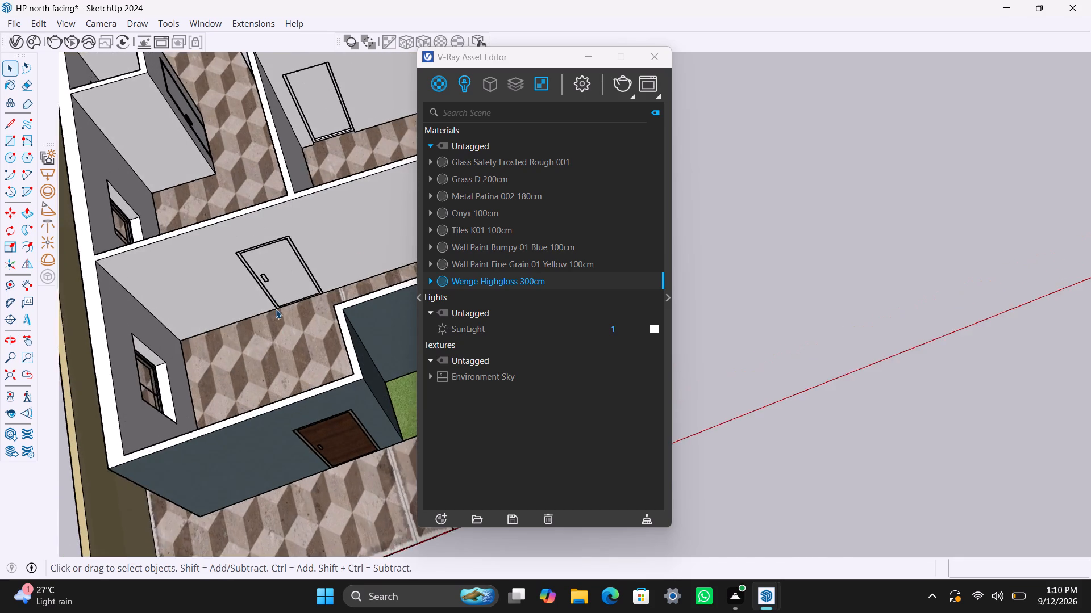
pyautogui.scroll(2, 276, 309)
pyautogui.doubleClick(282, 257)
pyautogui.click(283, 253)
pyautogui.scroll(3, 272, 264)
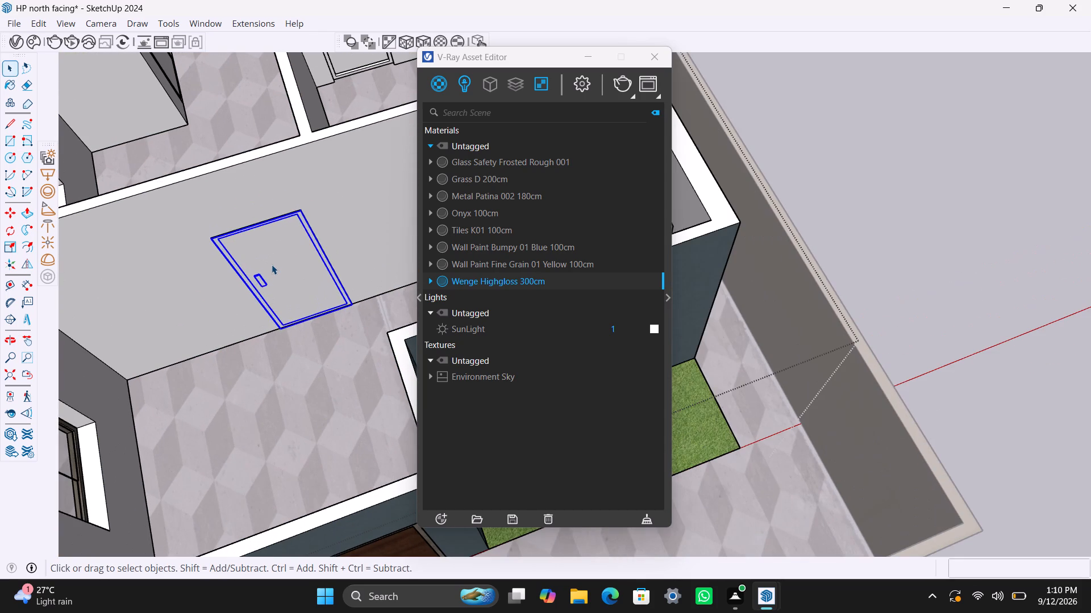
pyautogui.scroll(1, 272, 265)
pyautogui.doubleClick(246, 261)
pyautogui.click(246, 255)
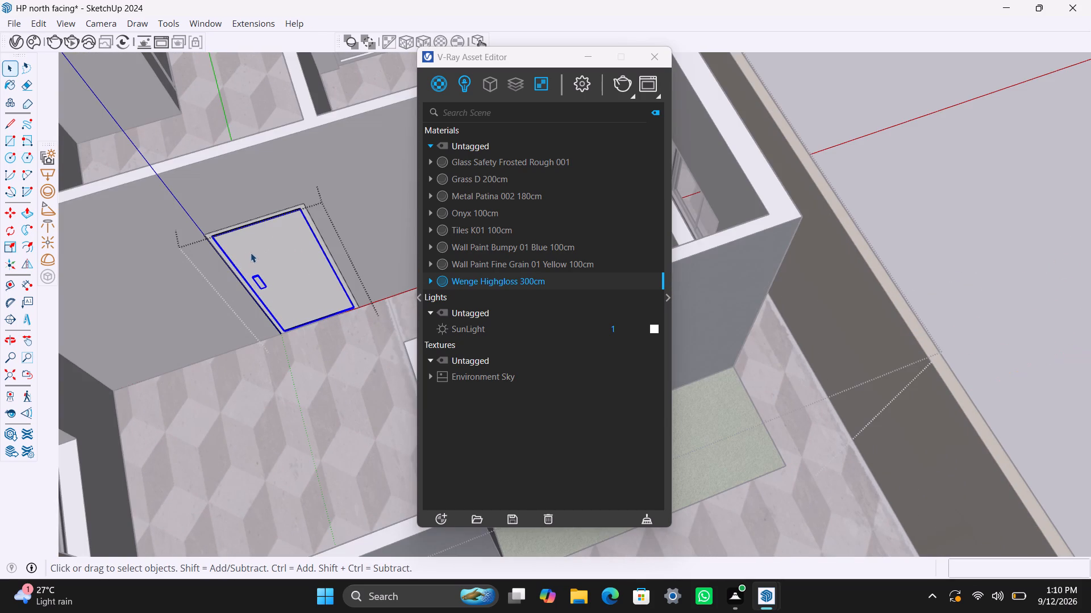
pyautogui.tripleClick(266, 261)
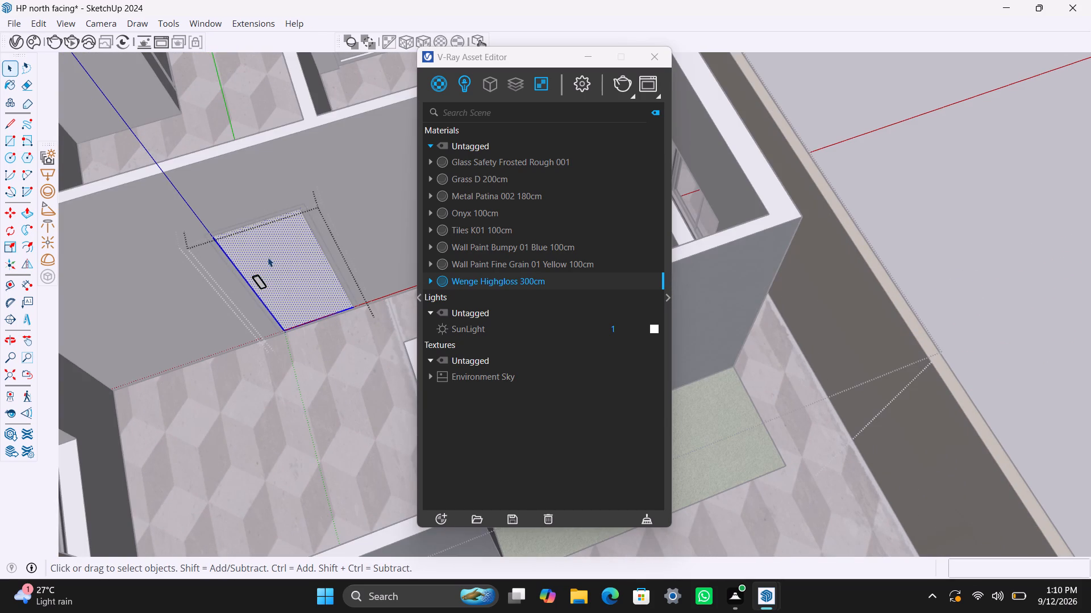
pyautogui.moveTo(479, 282); pyautogui.dragTo(484, 282, button='right')
pyautogui.click(519, 308)
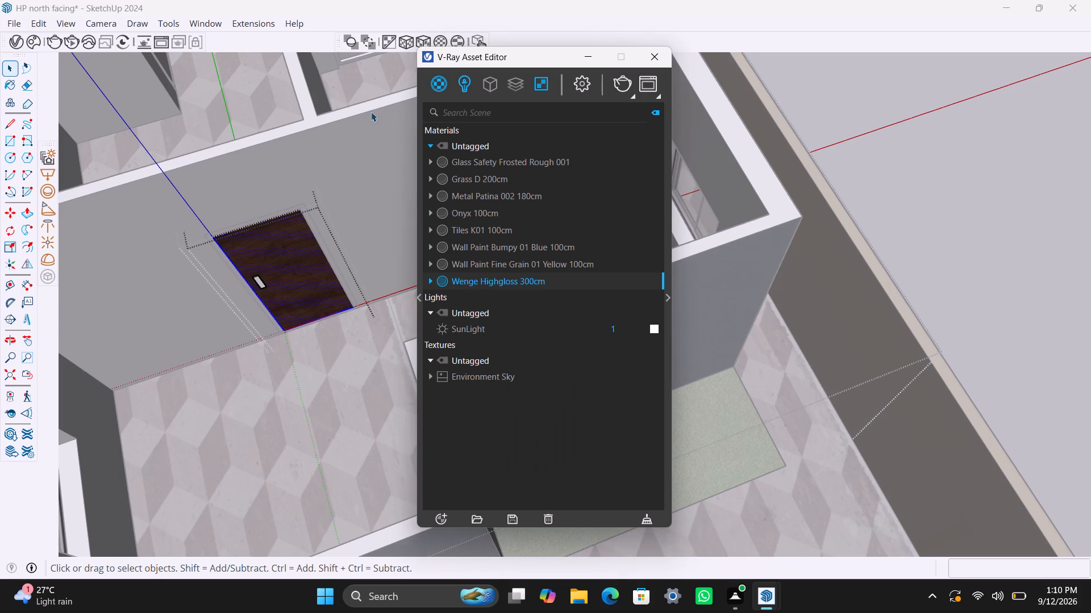
pyautogui.click(424, 36)
# Apply Metal Patina 002 180cm to that door's handle with cubic projection fitted to its bounding box.
pyautogui.scroll(3, 257, 278)
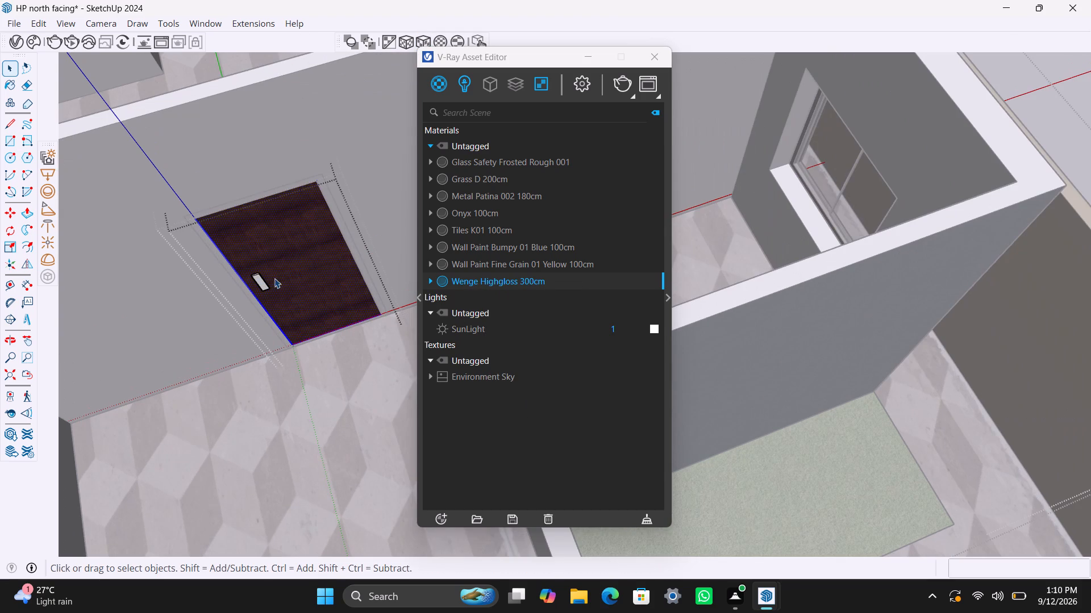
pyautogui.click(264, 283)
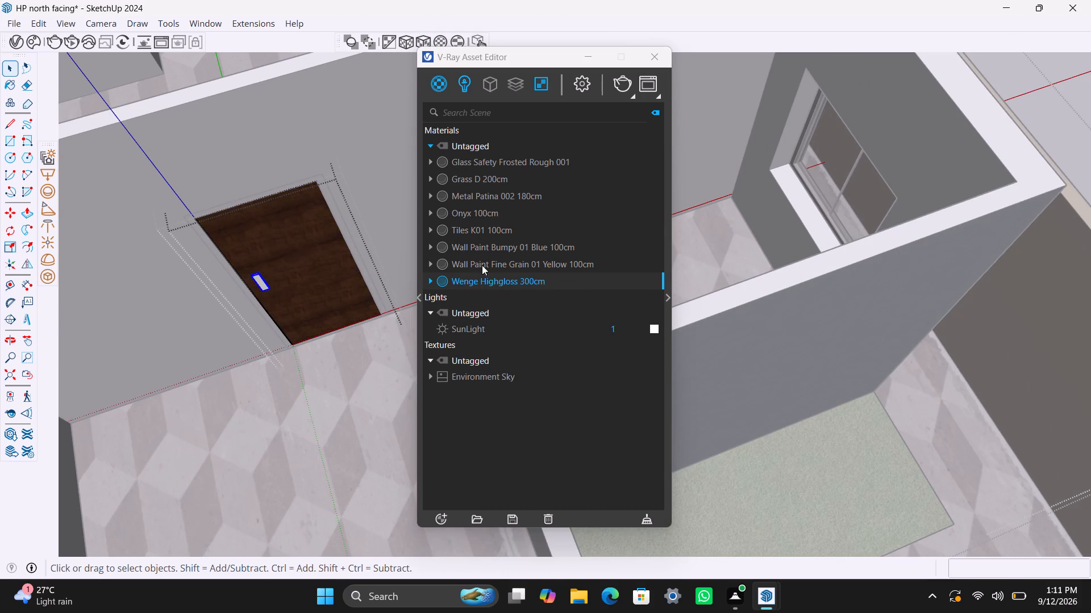
pyautogui.click(476, 193)
pyautogui.rightClick(478, 201)
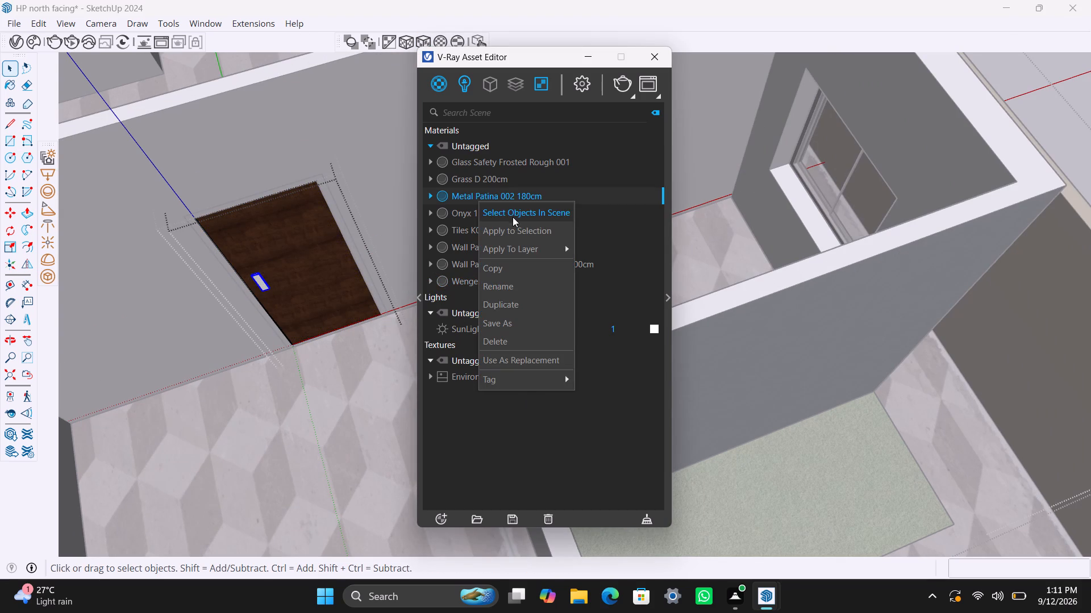
pyautogui.click(515, 228)
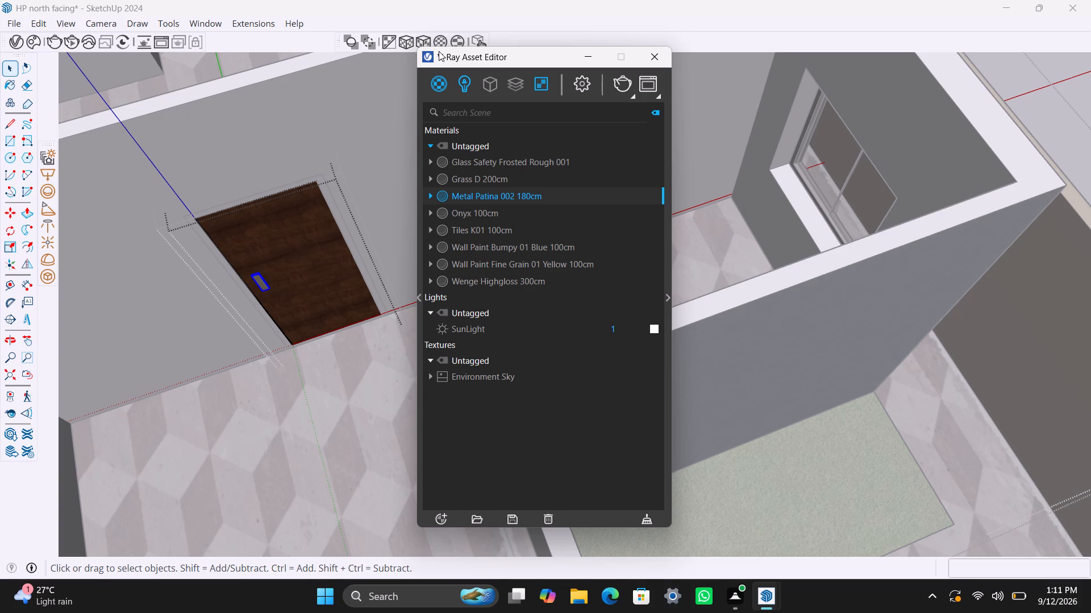
pyautogui.click(426, 44)
# Apply Metal Patina 002 180cm to the same door's frame face with fitted cubic projection, and leave the door groups.
pyautogui.click(381, 206)
pyautogui.scroll(5, 331, 237)
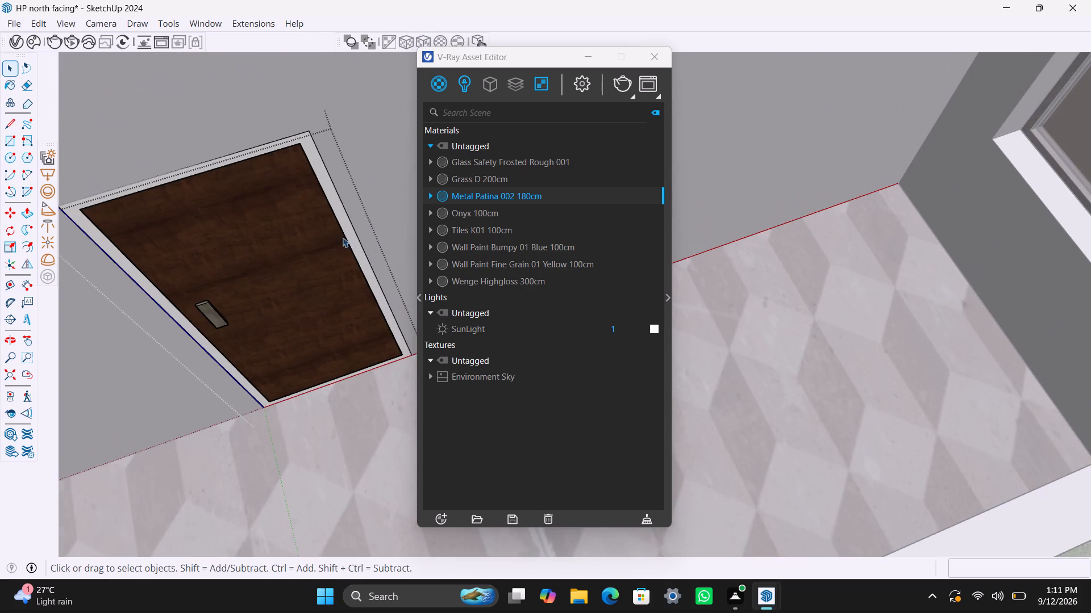
pyautogui.click(352, 232)
pyautogui.doubleClick(359, 246)
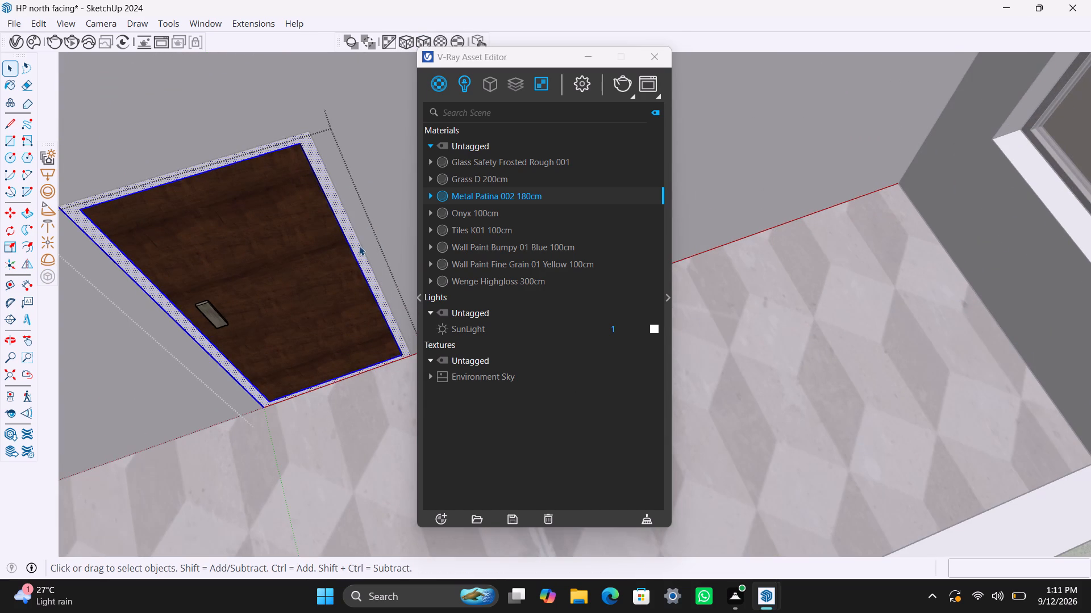
pyautogui.rightClick(483, 201)
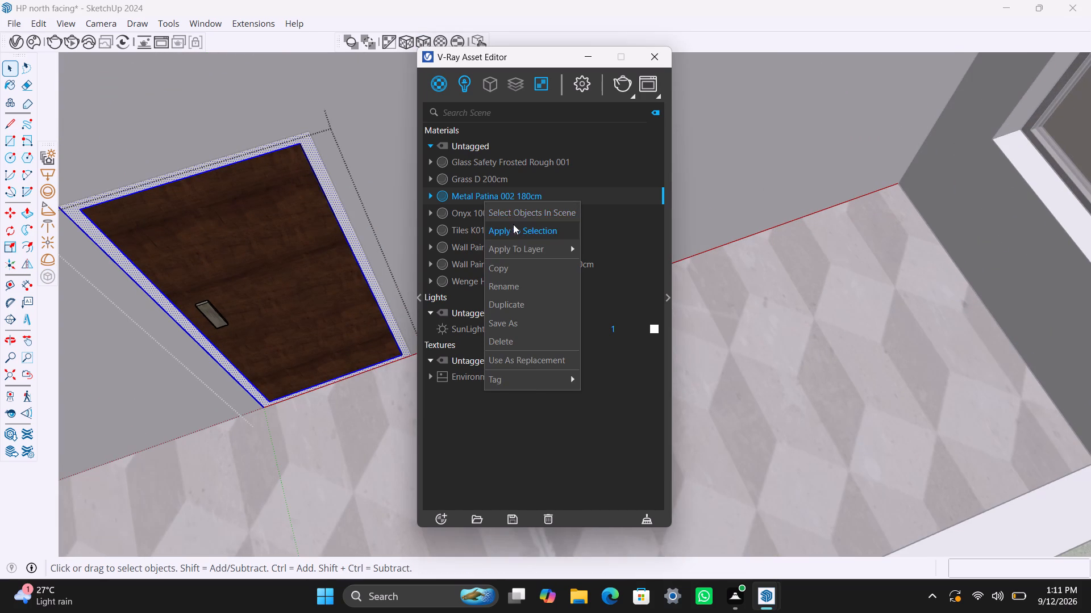
pyautogui.click(514, 227)
pyautogui.click(423, 44)
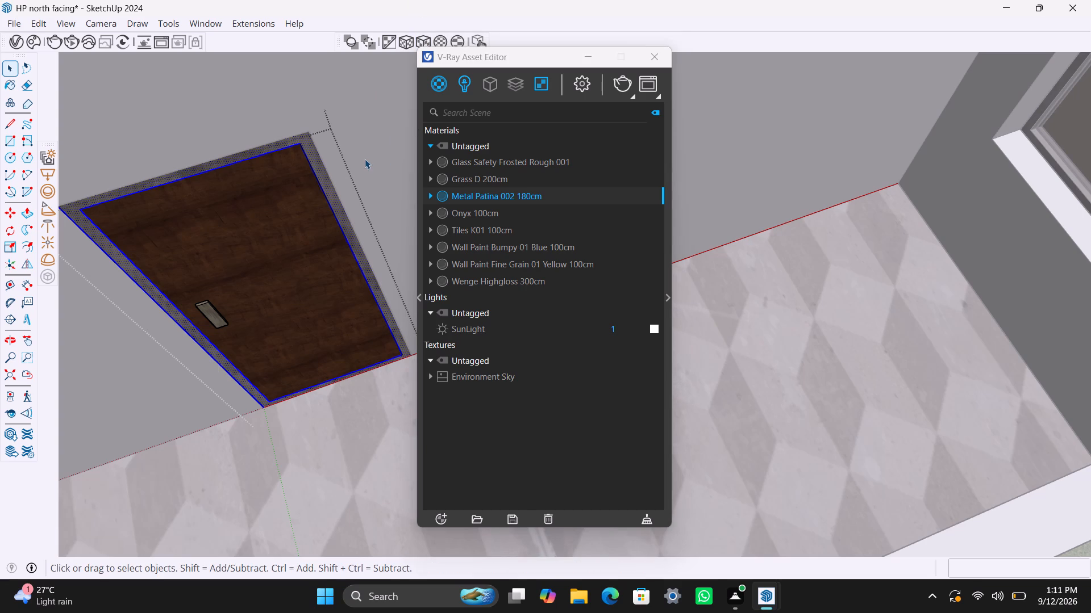
pyautogui.press('space')
pyautogui.click(365, 159)
# Apply Metal Patina 002 180cm to the frame of the side-wall door behind the front room, with cubic projection independent of object scaling.
pyautogui.scroll(-2, 286, 345)
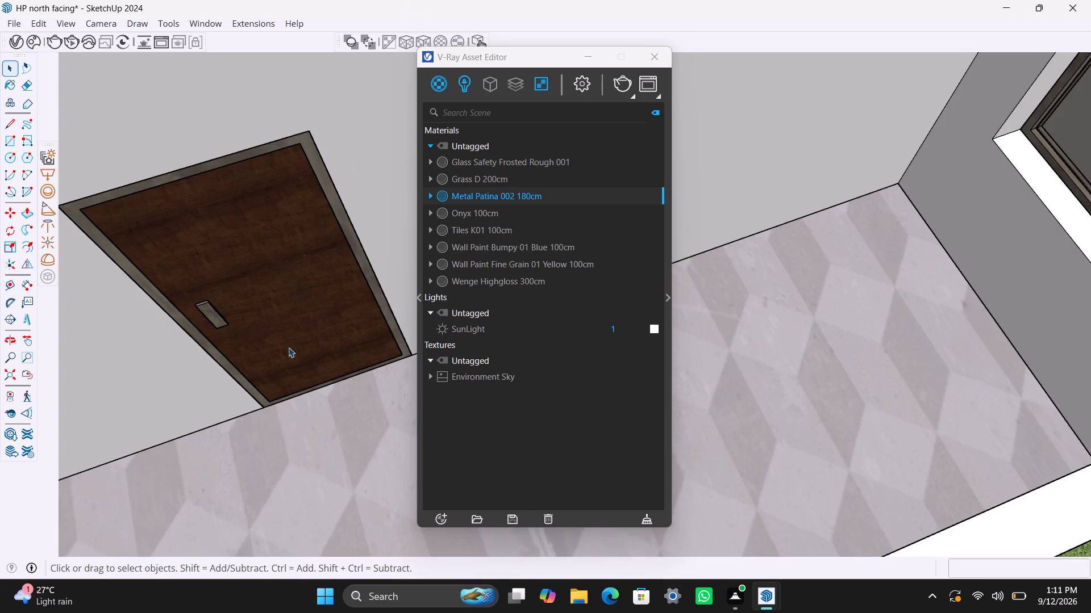
pyautogui.scroll(-9, 289, 347)
pyautogui.scroll(-5, 278, 225)
pyautogui.keyDown('shift'); pyautogui.moveTo(272, 276); pyautogui.dragTo(279, 401, button='middle'); pyautogui.keyUp('shift')
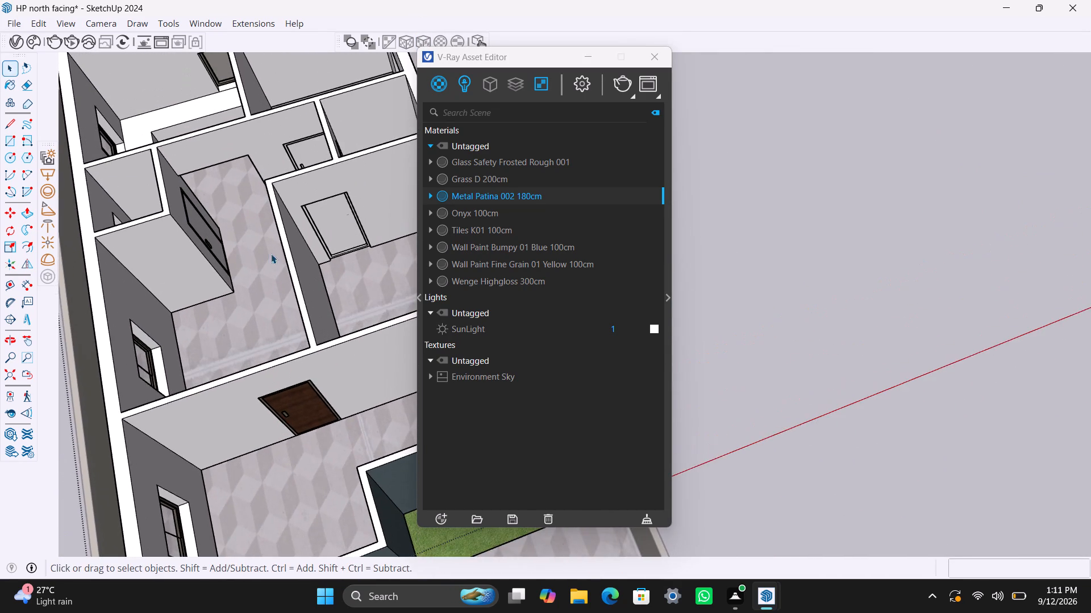
pyautogui.scroll(2, 210, 242)
pyautogui.scroll(1, 265, 265)
pyautogui.scroll(-5, 249, 223)
pyautogui.moveTo(278, 195); pyautogui.dragTo(247, 197, button='middle')
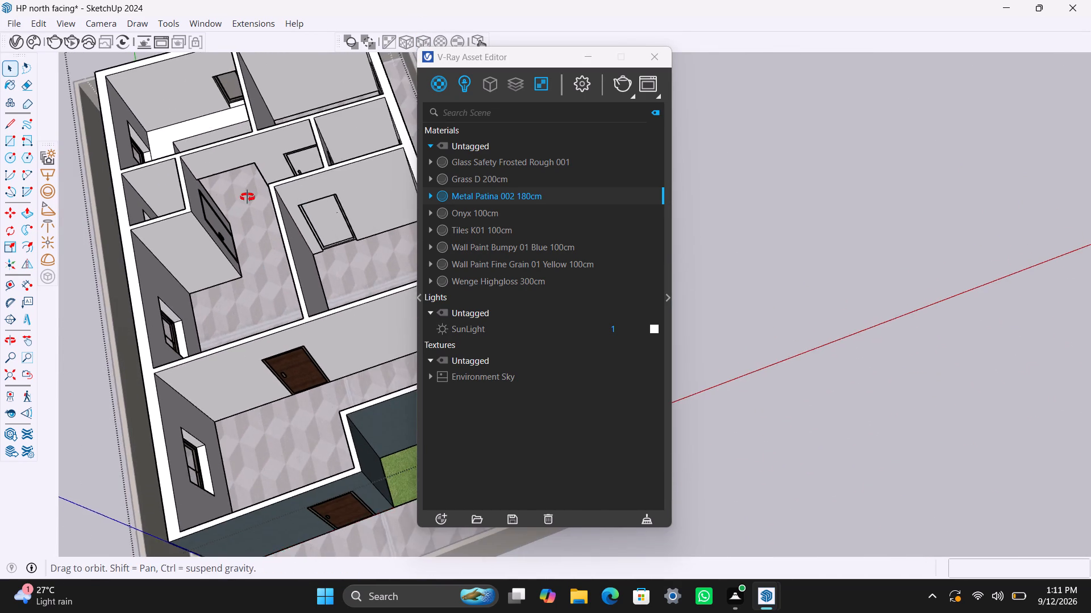
pyautogui.moveTo(247, 197); pyautogui.dragTo(172, 200, button='middle')
pyautogui.scroll(10, 246, 136)
pyautogui.moveTo(282, 165); pyautogui.dragTo(165, 184, button='middle')
pyautogui.keyDown('shift'); pyautogui.moveTo(309, 182); pyautogui.dragTo(232, 349, button='middle'); pyautogui.keyUp('shift')
pyautogui.scroll(8, 276, 272)
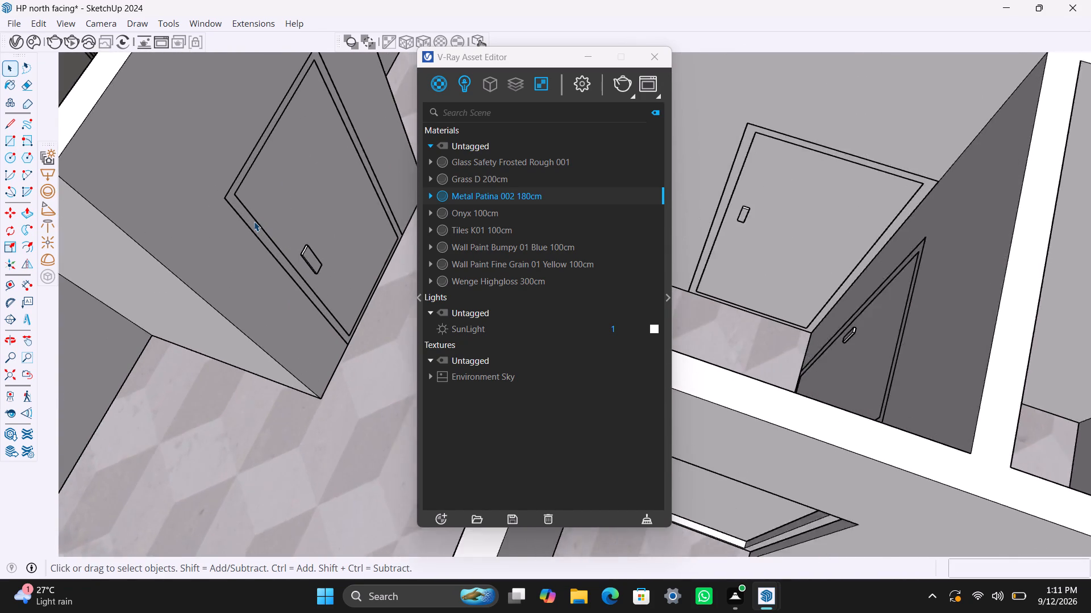
pyautogui.scroll(1, 254, 221)
pyautogui.tripleClick(252, 225)
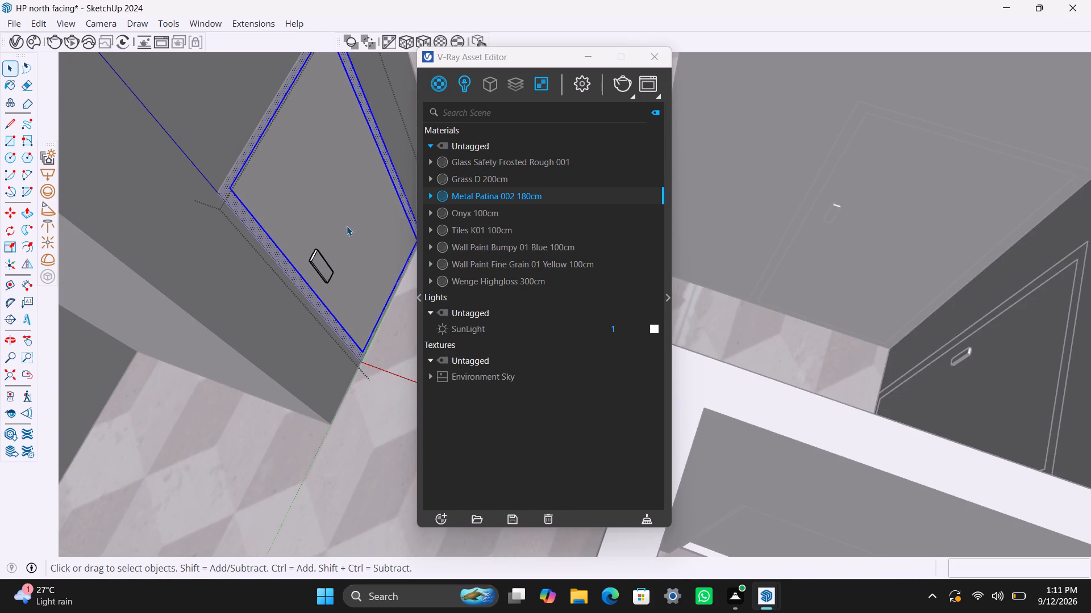
pyautogui.rightClick(476, 199)
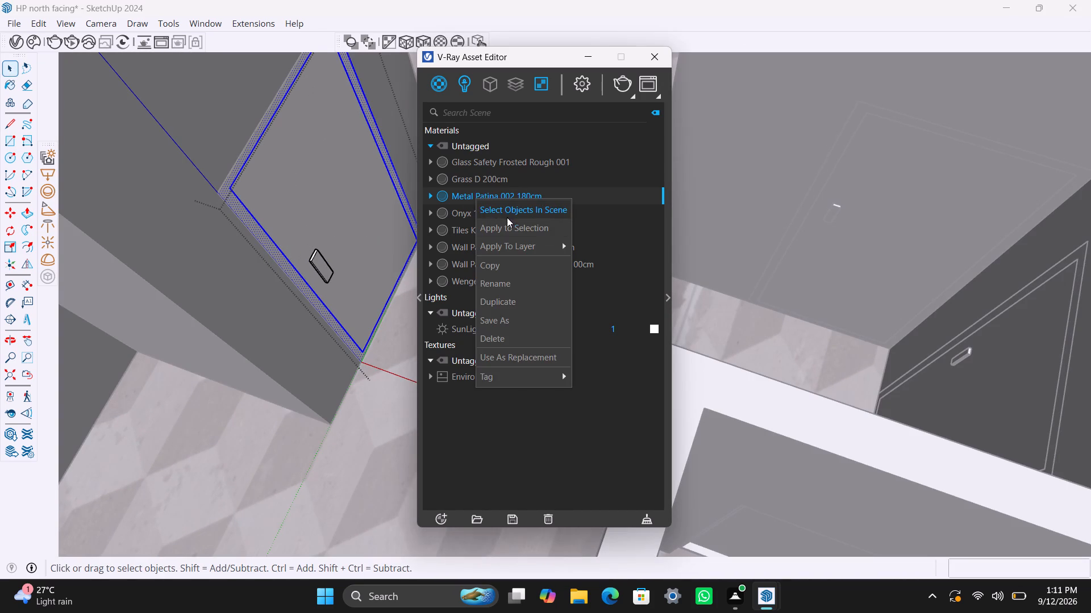
pyautogui.click(507, 225)
pyautogui.click(411, 41)
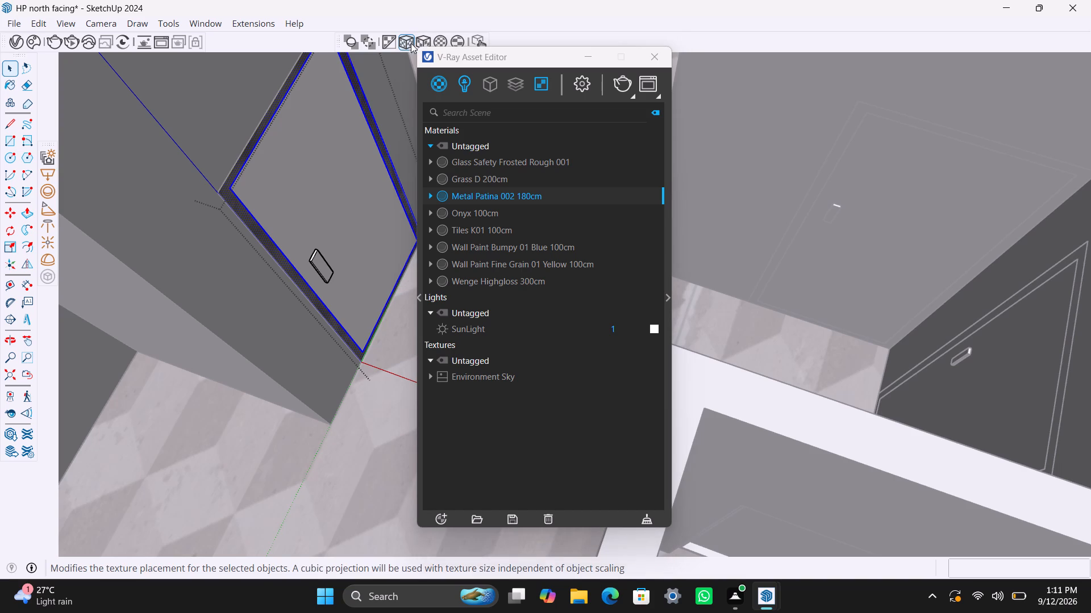
# Select the panel of the same side-wall door and apply Wenge Highgloss 300cm to it.
pyautogui.tripleClick(311, 138)
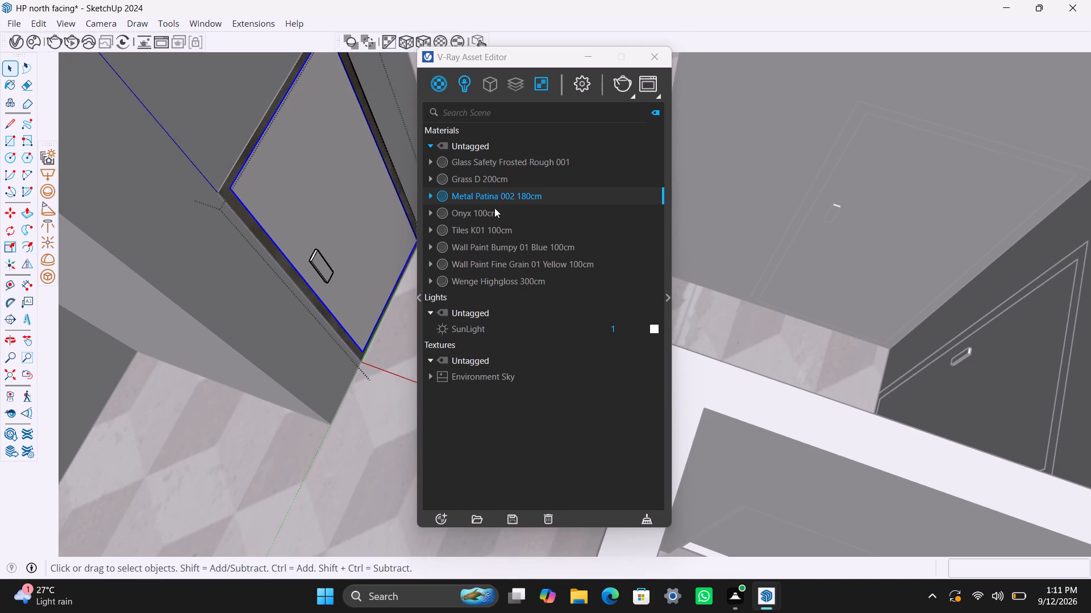
pyautogui.moveTo(476, 278); pyautogui.dragTo(481, 278)
pyautogui.rightClick(486, 275)
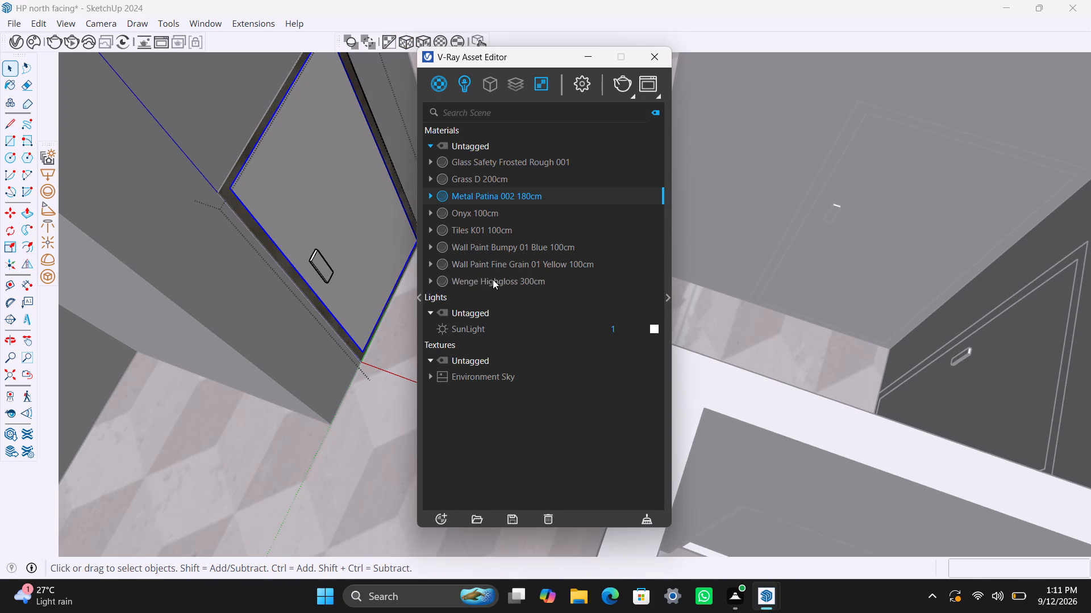
pyautogui.click(510, 279)
pyautogui.rightClick(507, 278)
pyautogui.rightClick(522, 287)
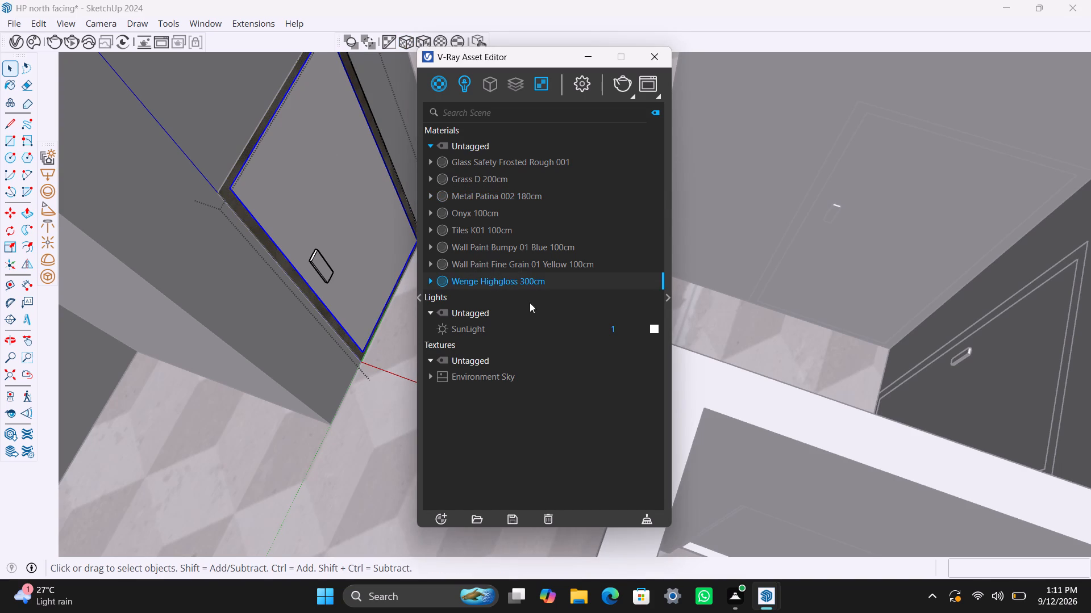
pyautogui.rightClick(536, 284)
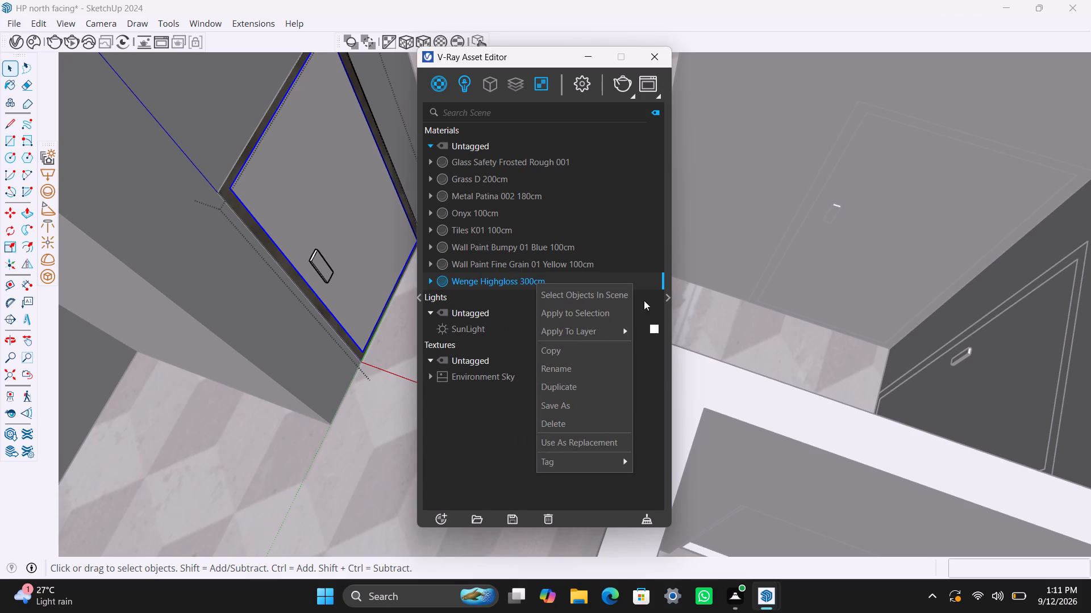
pyautogui.click(594, 60)
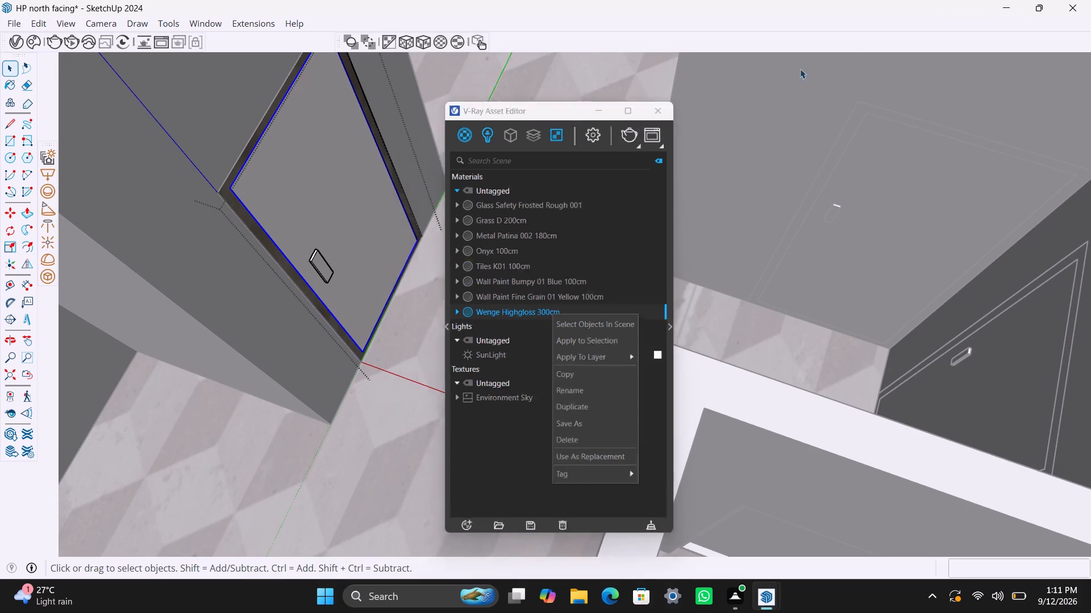
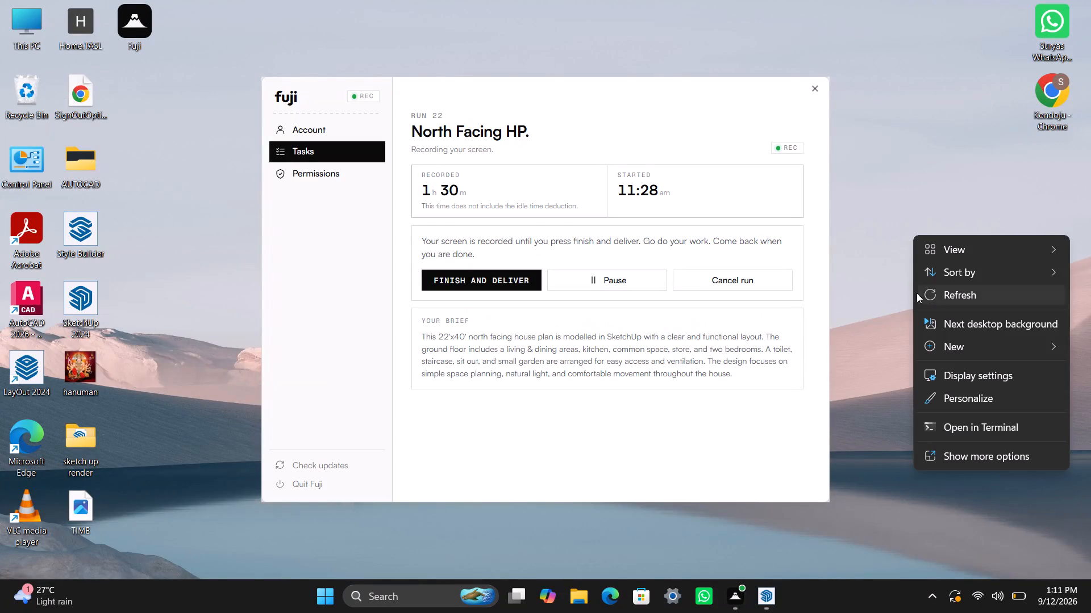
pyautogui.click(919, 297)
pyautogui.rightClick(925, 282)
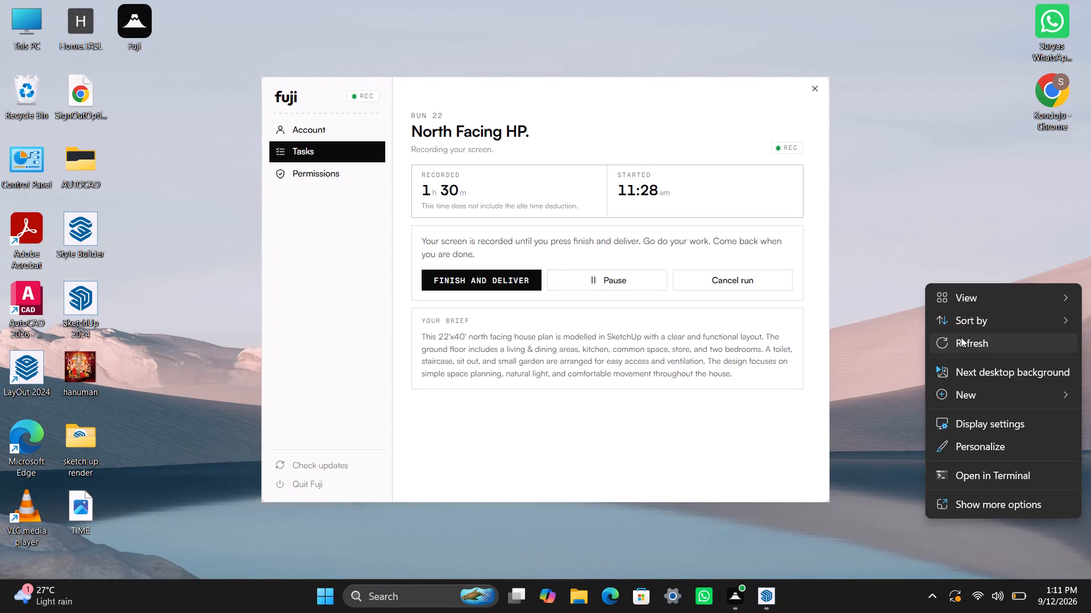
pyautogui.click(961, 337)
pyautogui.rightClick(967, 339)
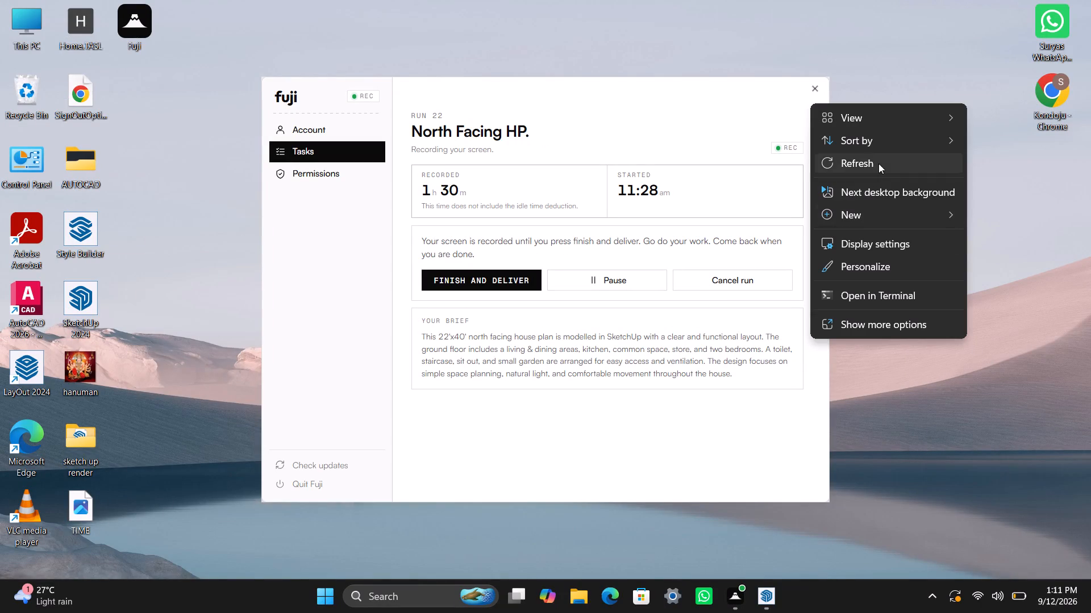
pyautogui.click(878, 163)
# Switch to SketchUp and apply Wenge Highgloss 300cm to the selected door panel with the cubic projection fitted to its bounding box.
pyautogui.click(764, 611)
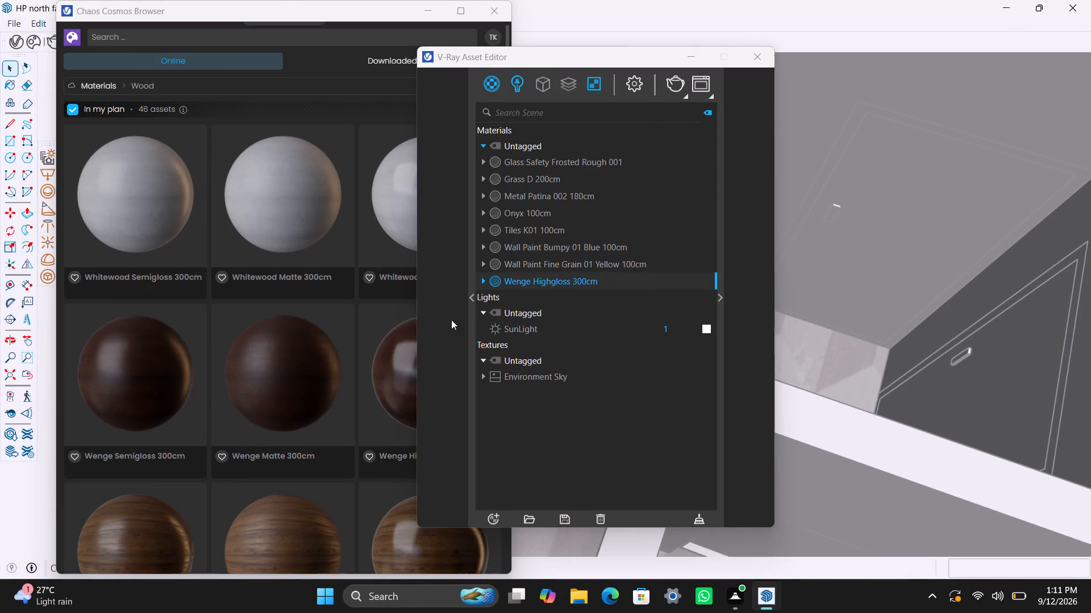
pyautogui.click(431, 14)
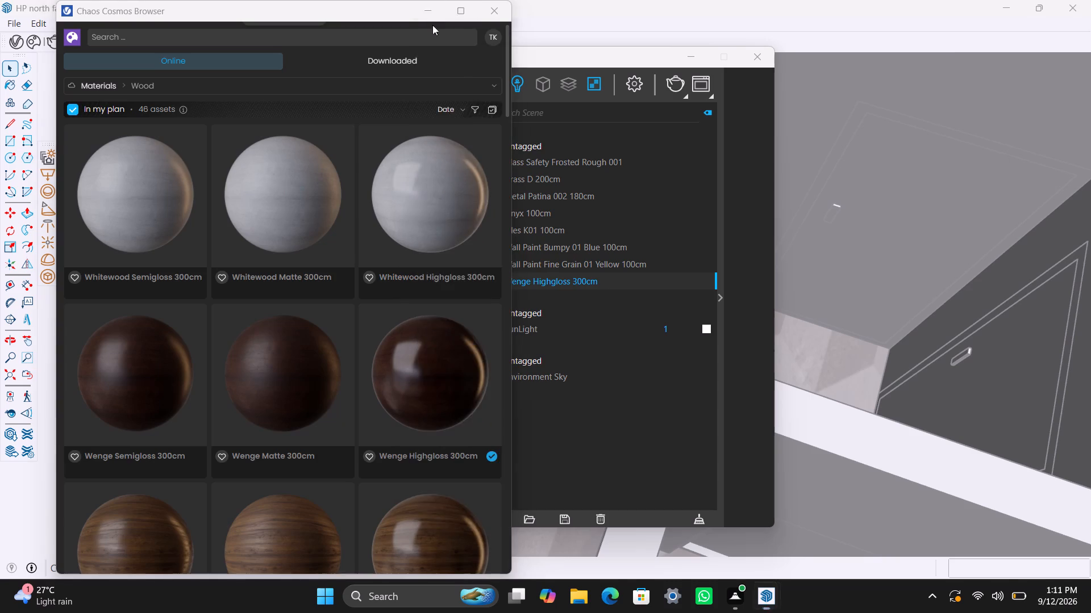
pyautogui.rightClick(532, 280)
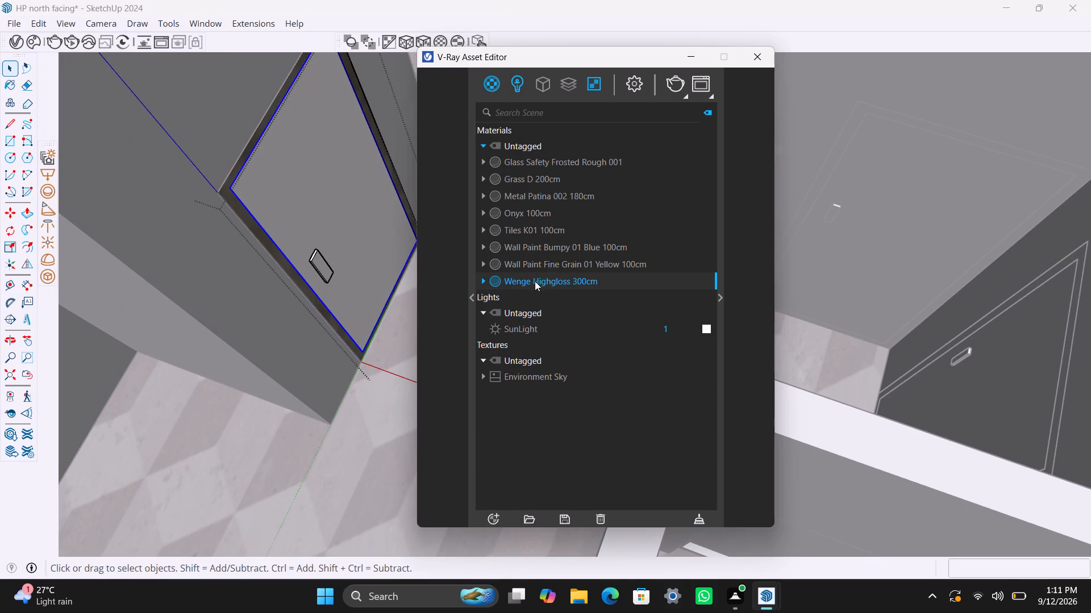
pyautogui.click(565, 306)
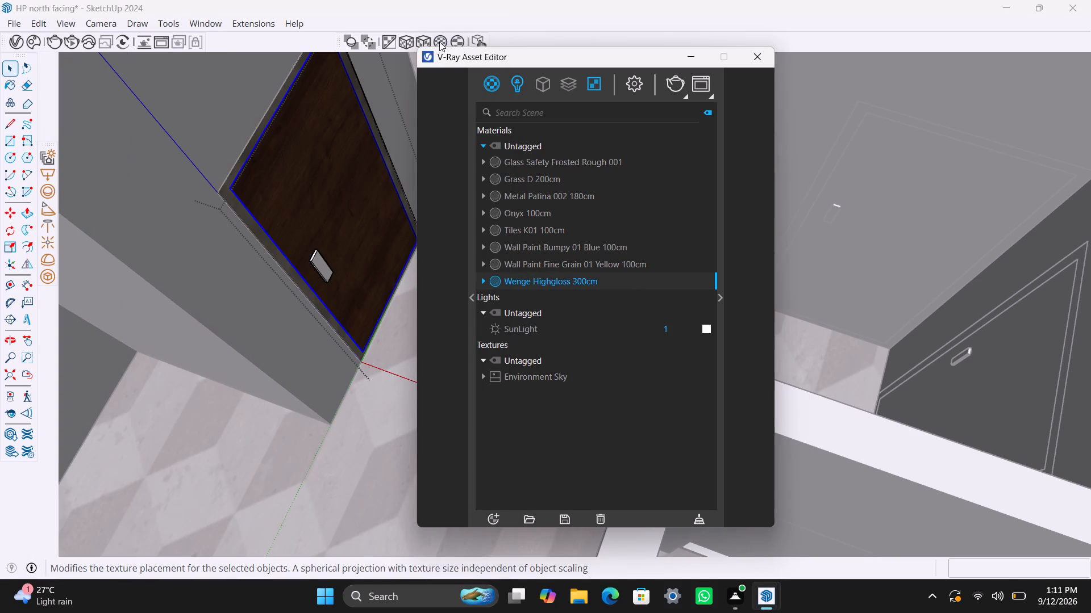
pyautogui.click(422, 41)
# Apply Metal Patina 002 180cm to this door's handle with fitted cubic projection, and leave the door group.
pyautogui.scroll(2, 322, 267)
pyautogui.click(322, 267)
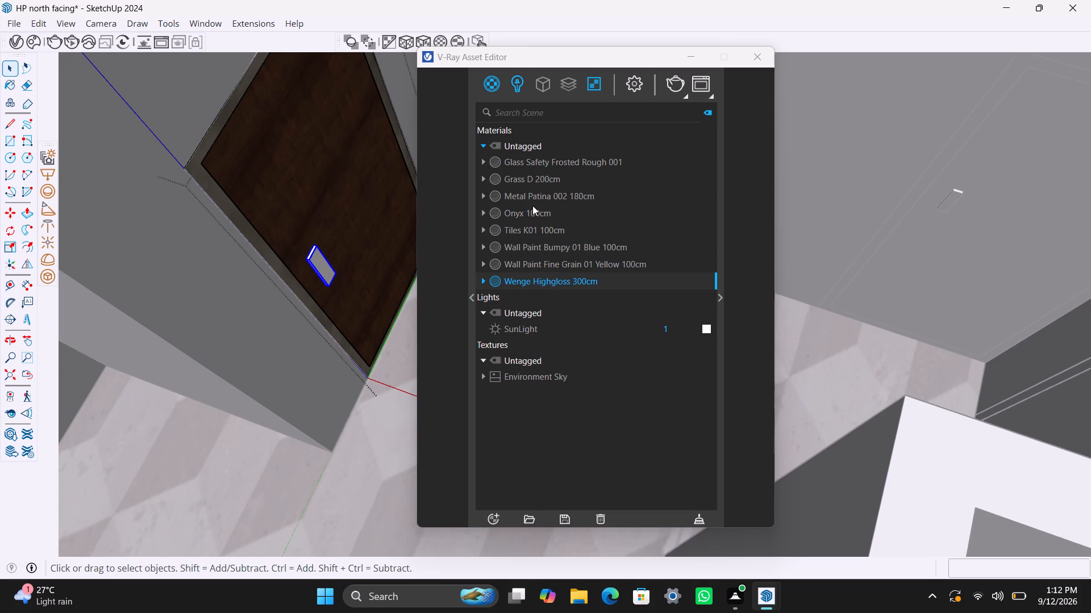
pyautogui.click(532, 197)
pyautogui.rightClick(538, 194)
pyautogui.click(560, 216)
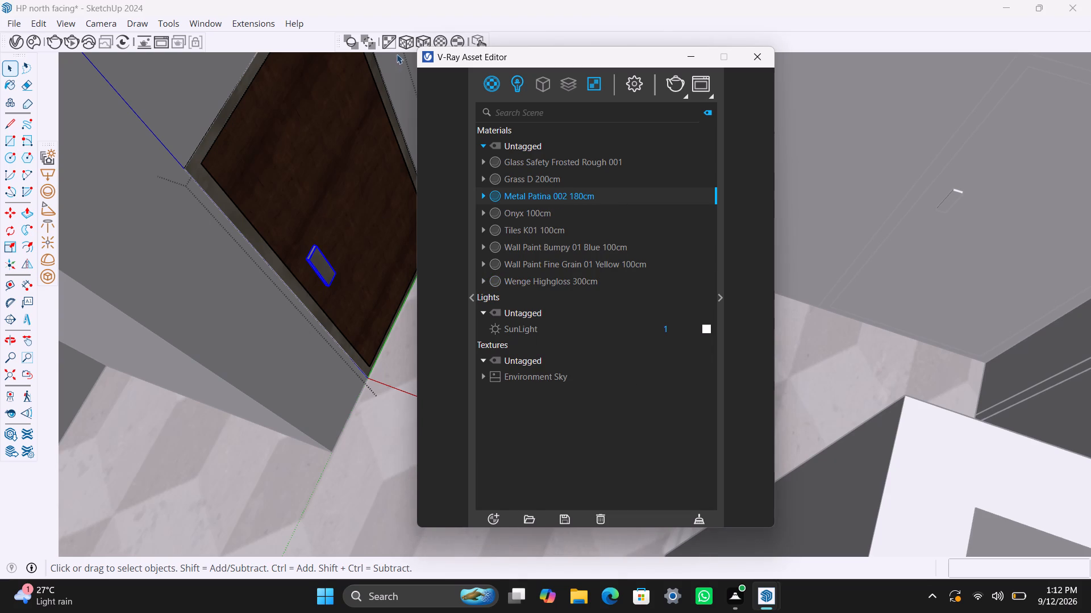
pyautogui.click(415, 44)
pyautogui.press('space')
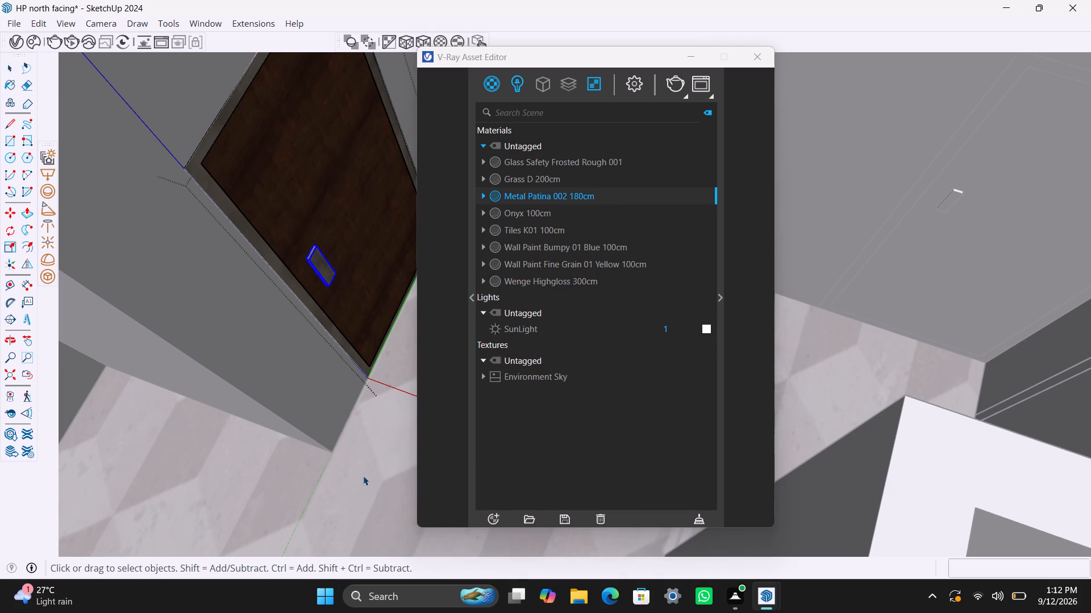
pyautogui.click(363, 476)
pyautogui.doubleClick(379, 505)
# Apply Metal Patina 002 180cm with fitted cubic projection to the frame of the untextured grey door in the interior passage.
pyautogui.scroll(-12, 349, 448)
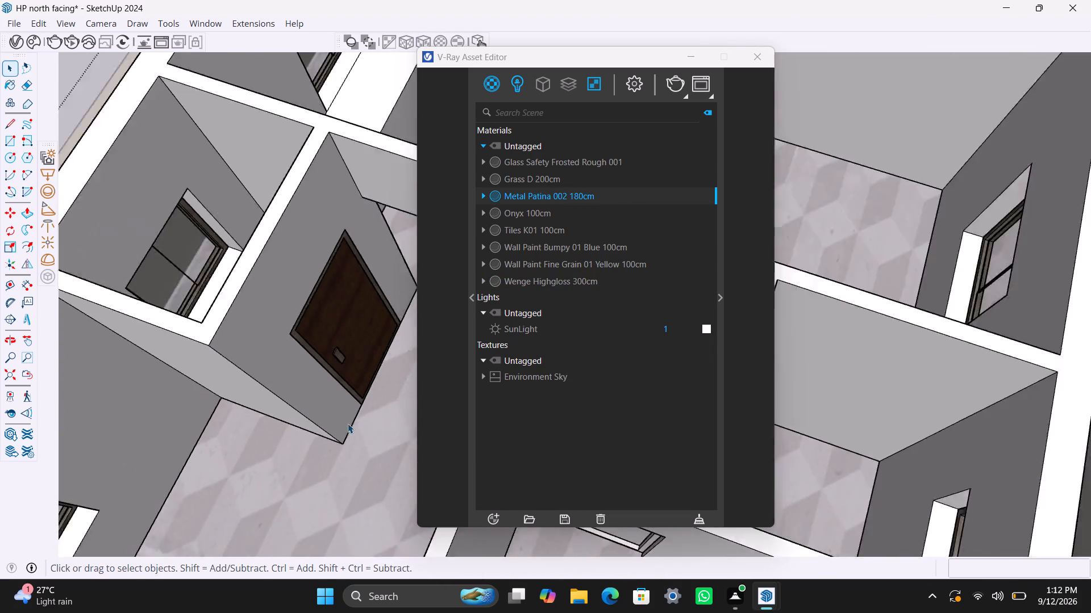
pyautogui.scroll(-10, 348, 423)
pyautogui.moveTo(321, 430); pyautogui.dragTo(253, 370, button='middle')
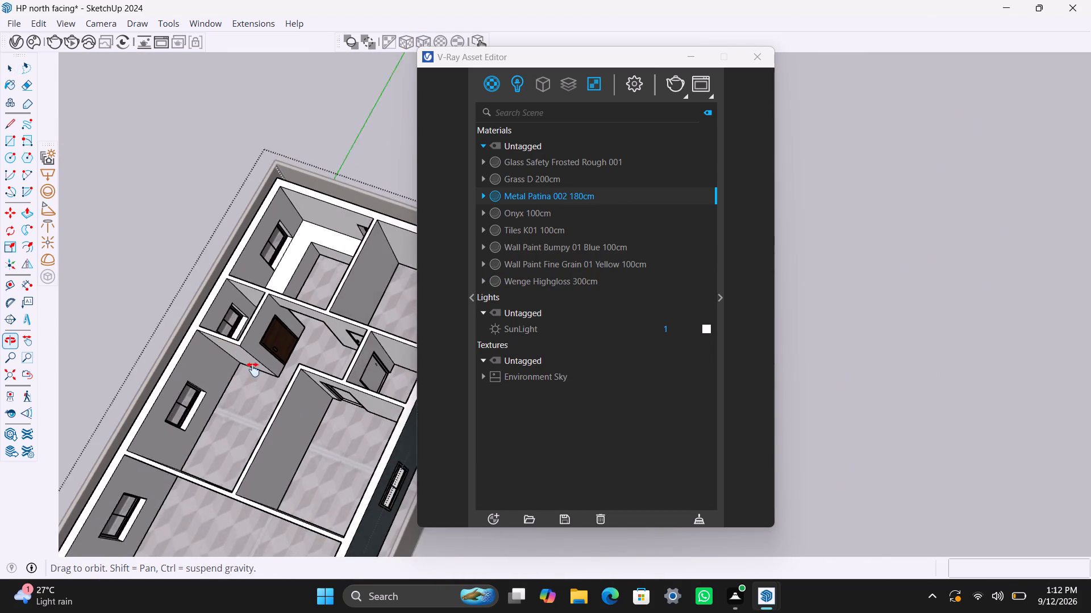
pyautogui.moveTo(253, 370); pyautogui.dragTo(250, 359, button='middle')
pyautogui.scroll(2, 211, 383)
pyautogui.moveTo(188, 446); pyautogui.dragTo(442, 406, button='middle')
pyautogui.scroll(2, 345, 396)
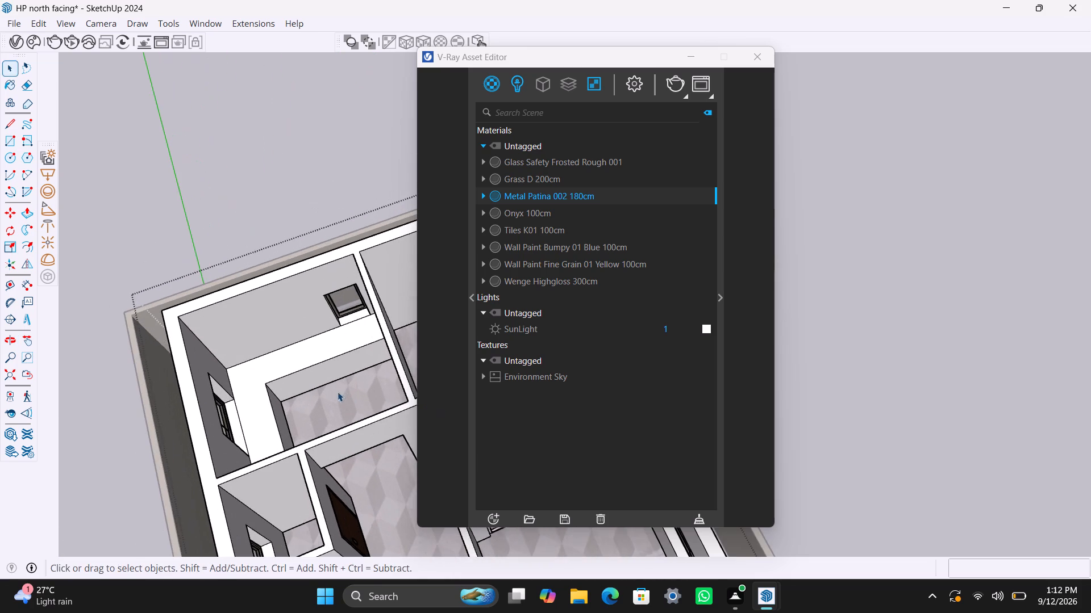
pyautogui.keyDown('shift'); pyautogui.moveTo(331, 384); pyautogui.dragTo(95, 316, button='middle'); pyautogui.keyUp('shift')
pyautogui.scroll(2, 155, 414)
pyautogui.moveTo(181, 452); pyautogui.dragTo(451, 355, button='middle')
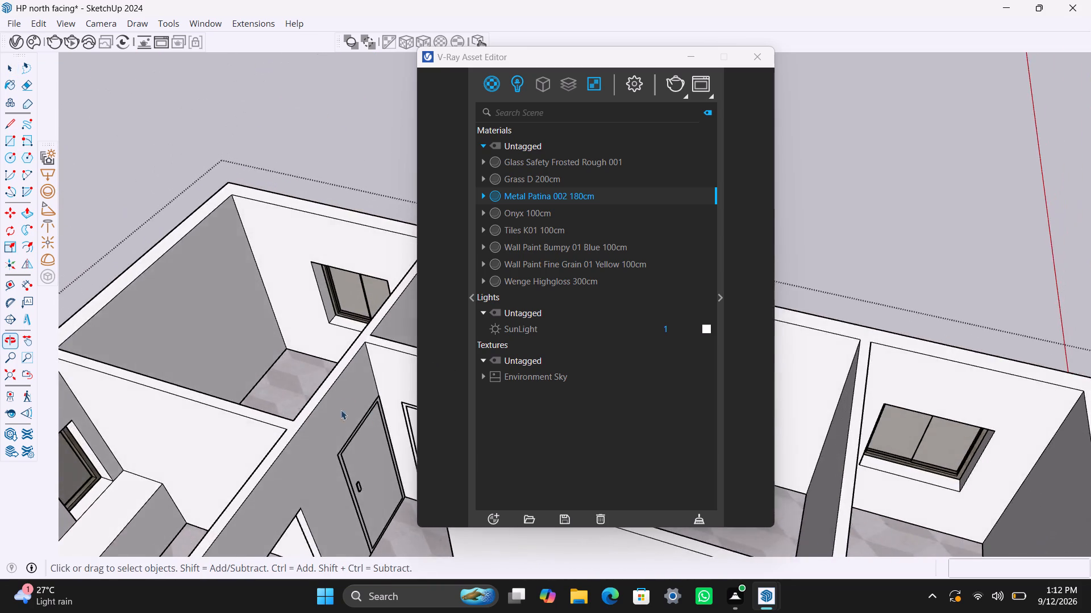
pyautogui.scroll(-3, 351, 397)
pyautogui.keyDown('shift'); pyautogui.moveTo(335, 421); pyautogui.dragTo(240, 351, button='middle'); pyautogui.keyUp('shift')
pyautogui.scroll(13, 265, 408)
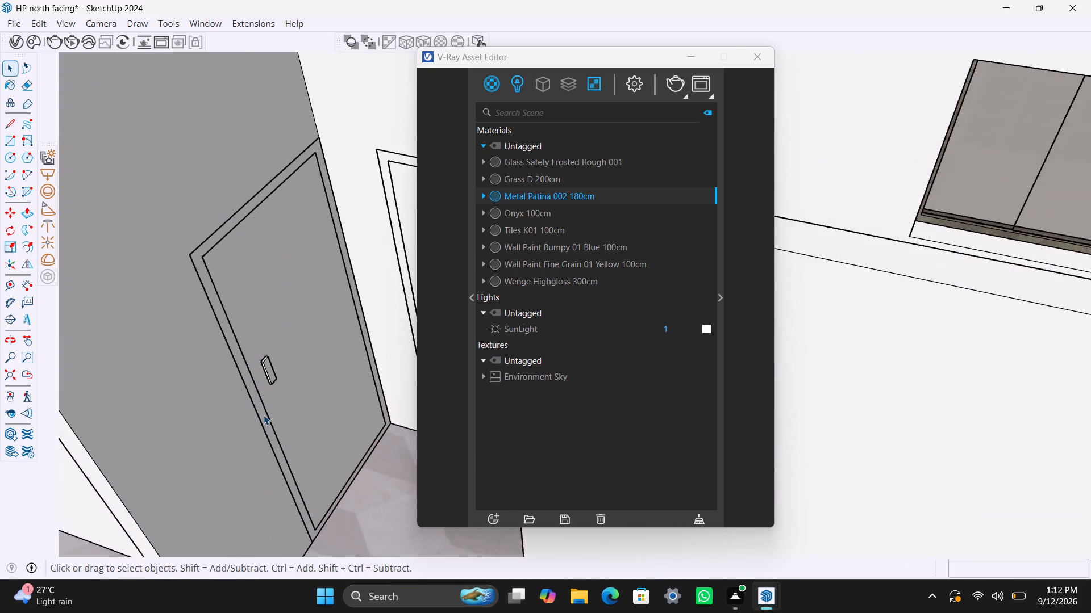
pyautogui.tripleClick(264, 415)
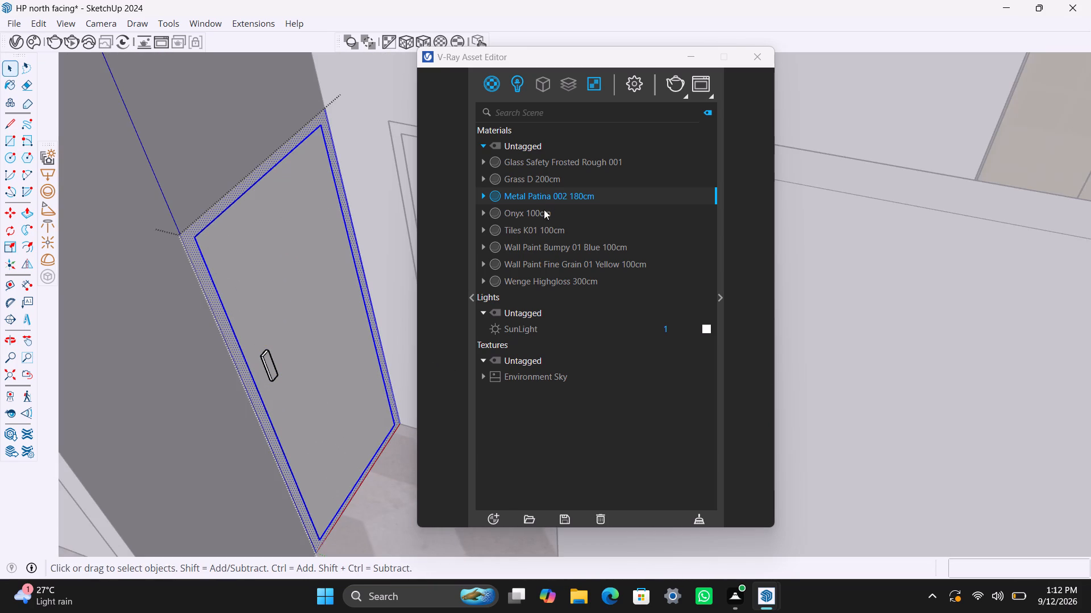
pyautogui.rightClick(524, 199)
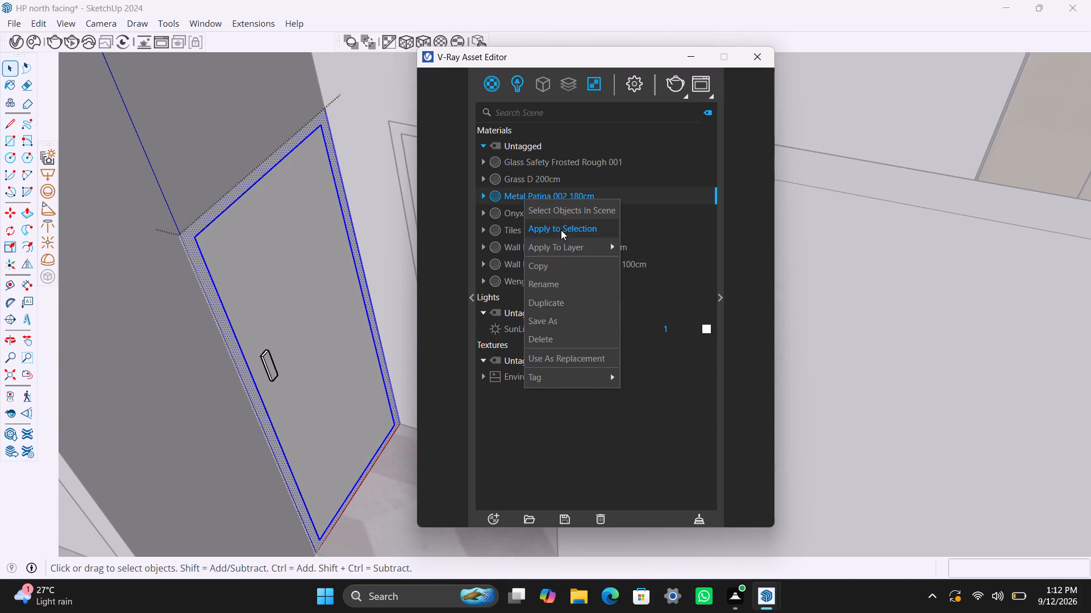
pyautogui.click(561, 230)
pyautogui.click(417, 40)
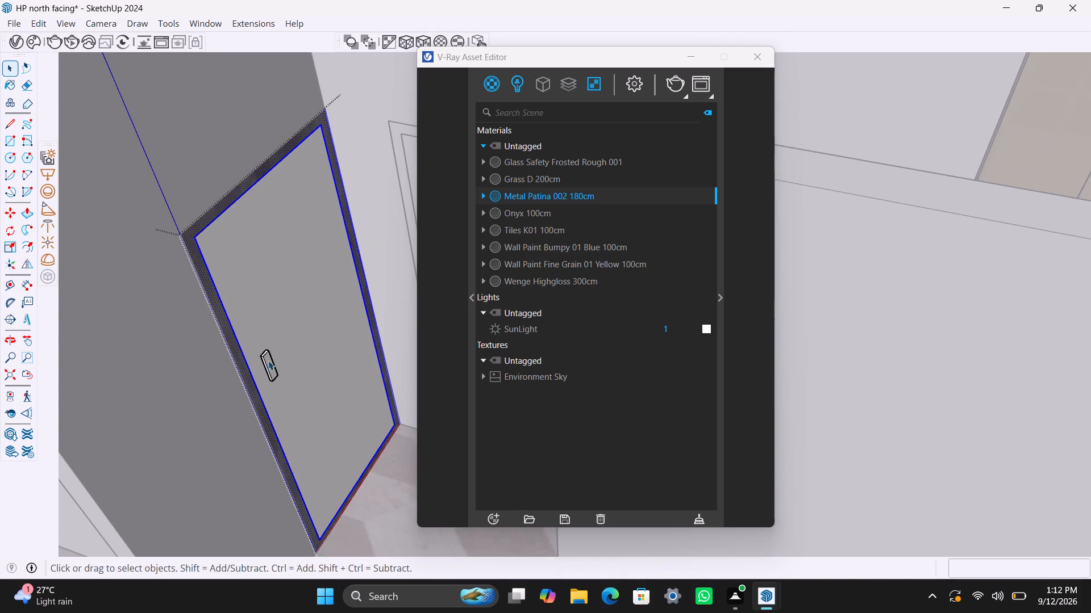
# Apply Metal Patina 002 180cm to the passage door's handle with fitted cubic projection.
pyautogui.scroll(2, 266, 363)
pyautogui.click(266, 363)
pyautogui.click(279, 365)
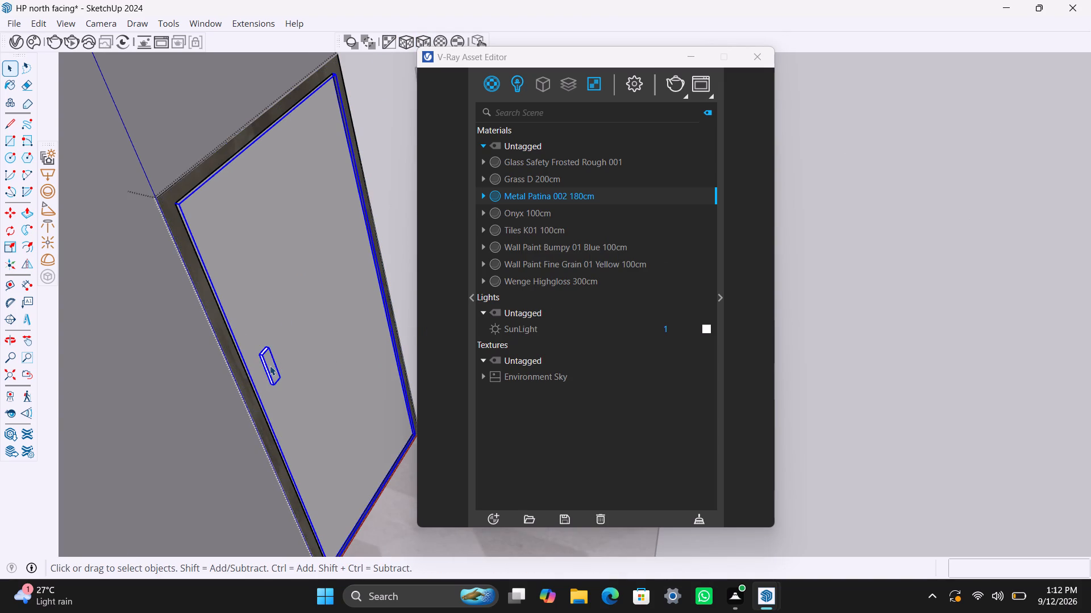
pyautogui.tripleClick(266, 368)
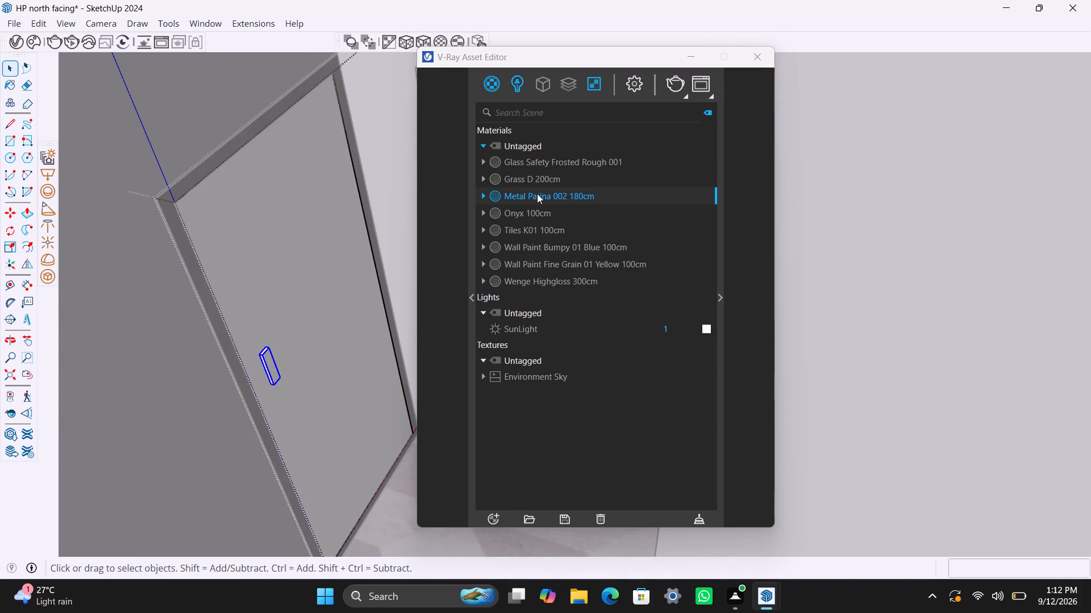
pyautogui.rightClick(537, 195)
pyautogui.click(565, 229)
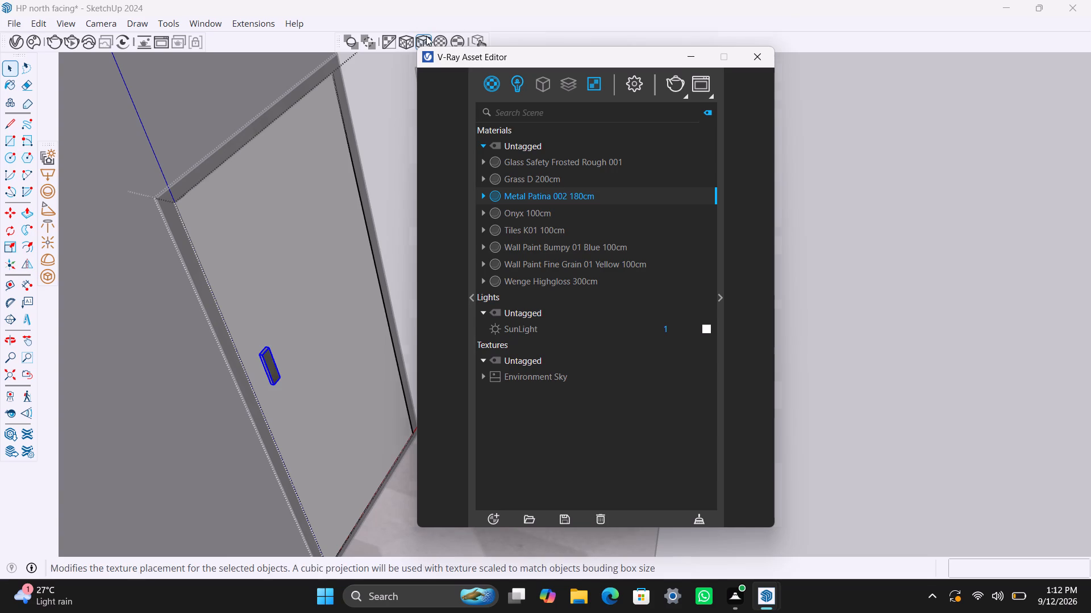
pyautogui.click(426, 36)
# Apply Wenge Highgloss 300cm to the passage door's panel with fitted cubic projection, and leave the door group.
pyautogui.doubleClick(305, 298)
pyautogui.click(294, 298)
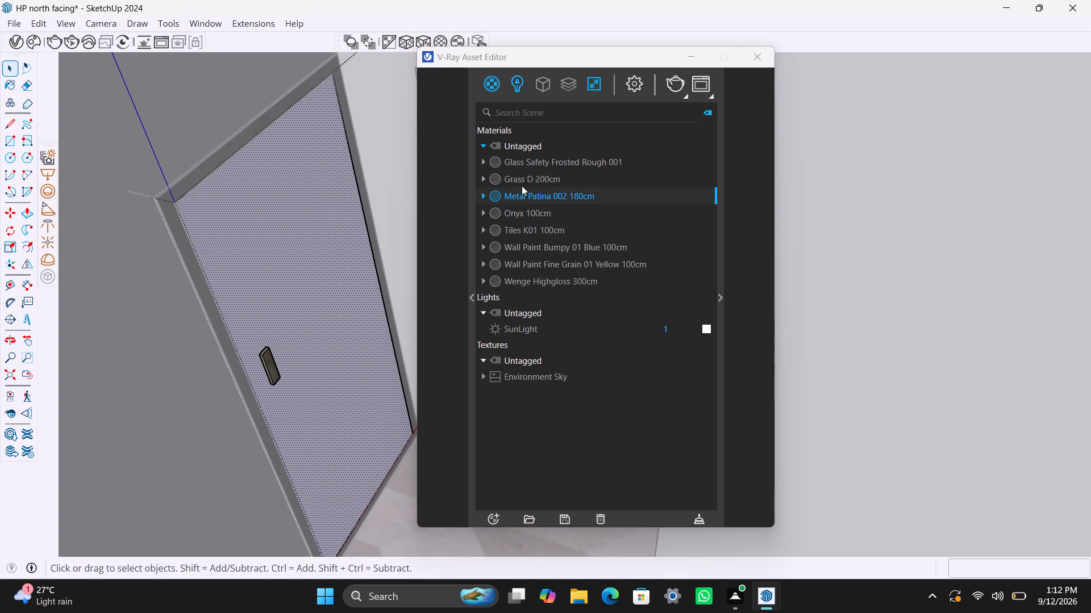
pyautogui.click(311, 217)
pyautogui.tripleClick(306, 215)
pyautogui.click(303, 213)
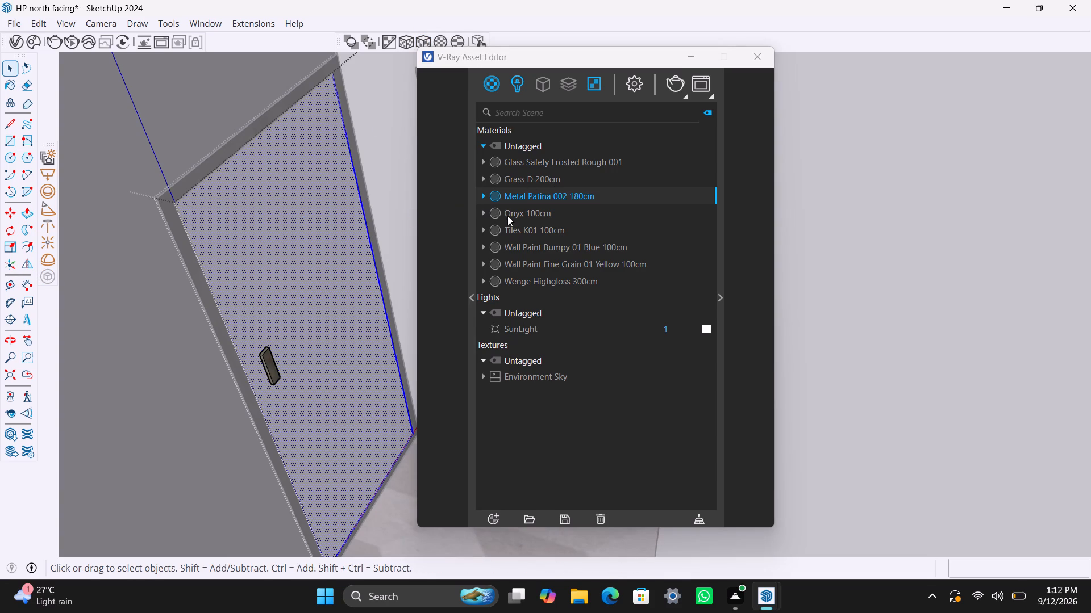
pyautogui.click(548, 280)
pyautogui.rightClick(544, 282)
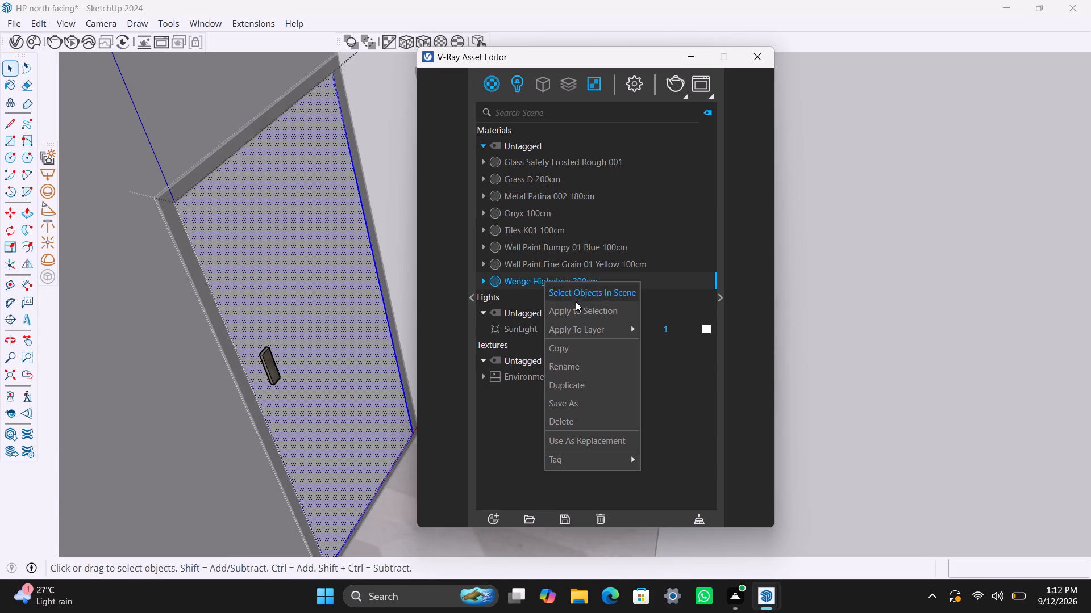
pyautogui.click(576, 304)
pyautogui.click(425, 35)
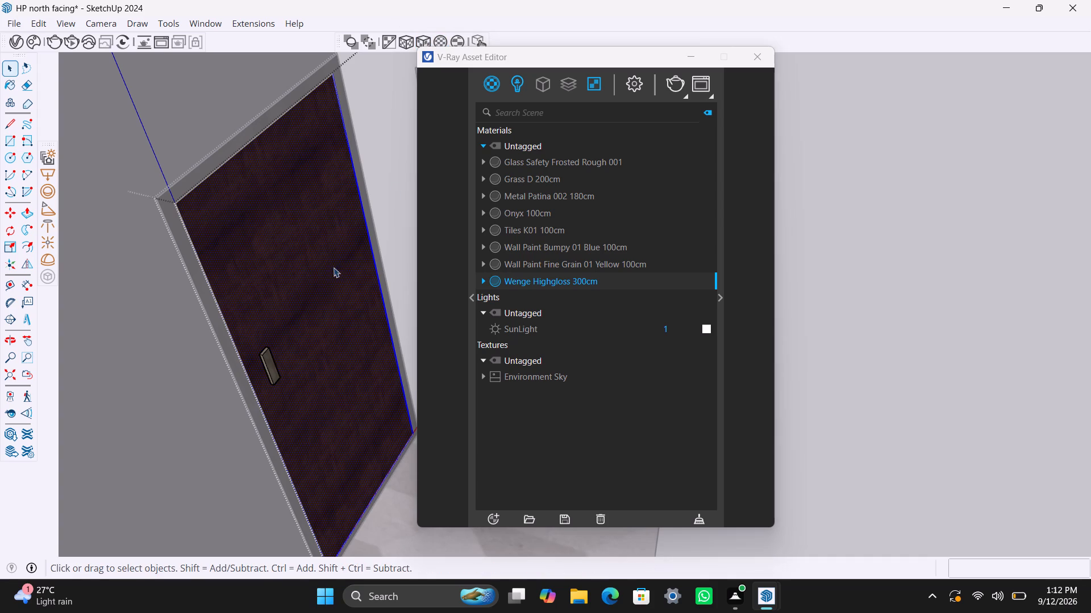
pyautogui.click(214, 110)
pyautogui.press('space')
pyautogui.scroll(-15, 265, 278)
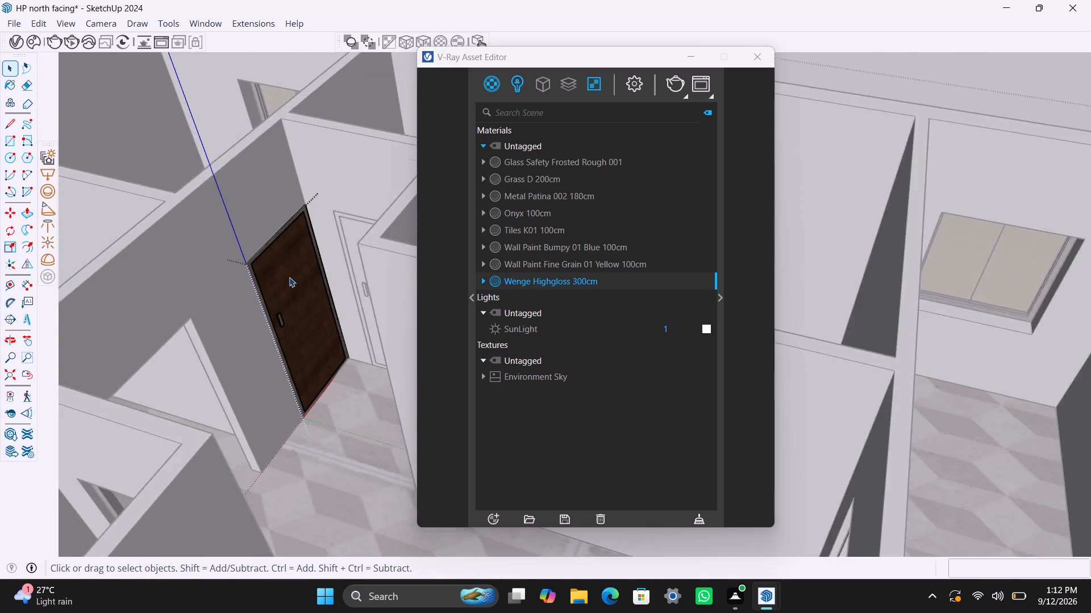
pyautogui.scroll(-1, 289, 277)
pyautogui.moveTo(248, 354); pyautogui.dragTo(342, 347, button='middle')
pyautogui.moveTo(340, 328); pyautogui.dragTo(254, 304, button='middle')
pyautogui.press('space')
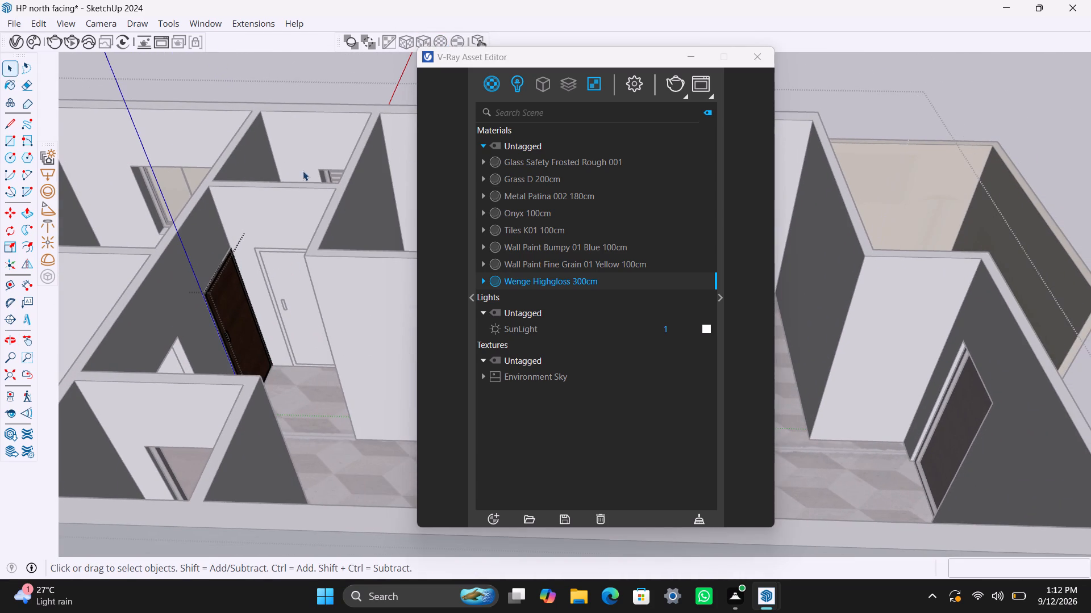
pyautogui.tripleClick(294, 64)
# Apply Metal Patina 002 180cm with fitted cubic projection to the frame of the white door on the adjoining passage wall.
pyautogui.scroll(2, 252, 287)
pyautogui.moveTo(288, 339); pyautogui.dragTo(317, 343, button='middle')
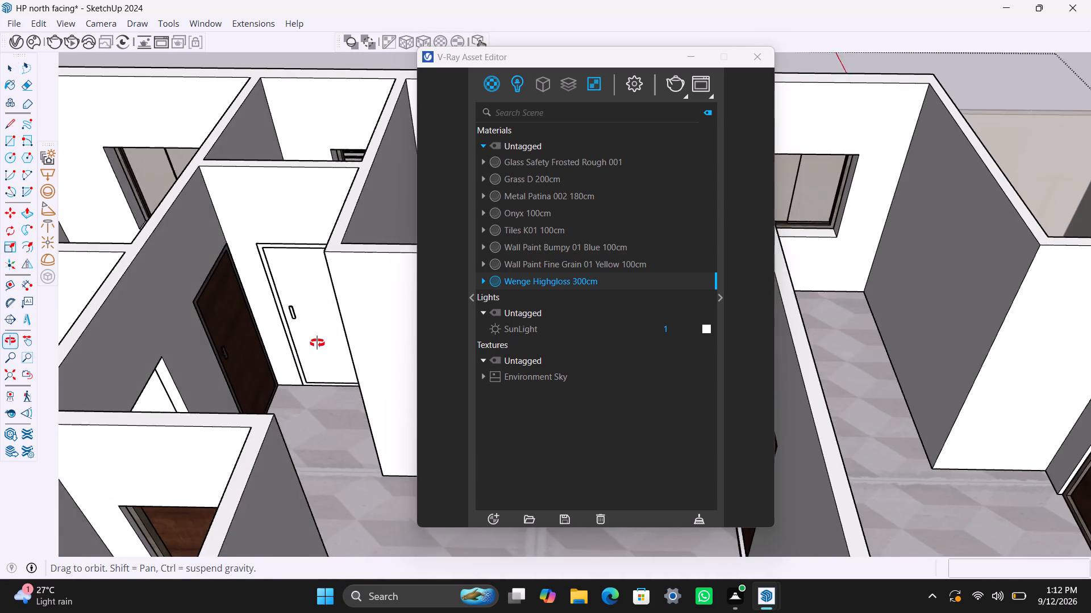
pyautogui.moveTo(317, 343); pyautogui.dragTo(327, 345, button='middle')
pyautogui.scroll(6, 311, 358)
pyautogui.tripleClick(291, 333)
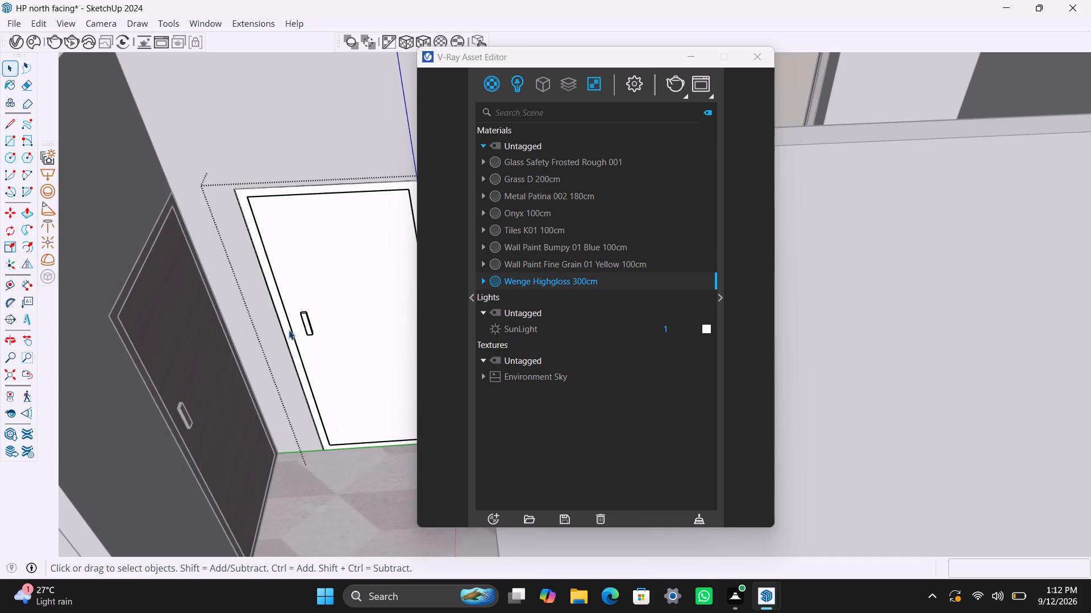
pyautogui.click(289, 330)
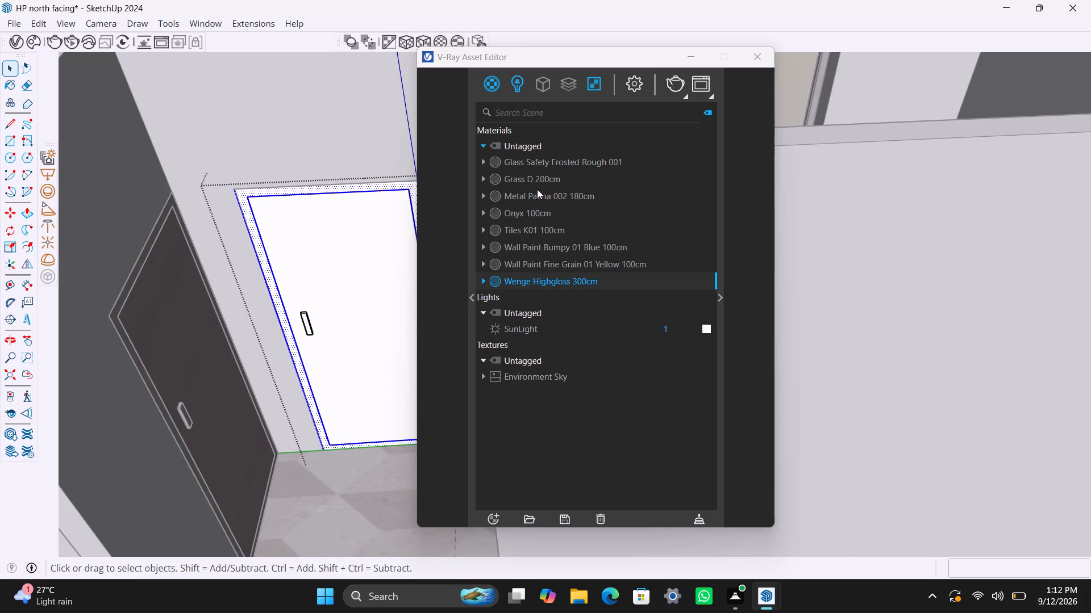
pyautogui.click(541, 188)
pyautogui.rightClick(544, 193)
pyautogui.click(572, 221)
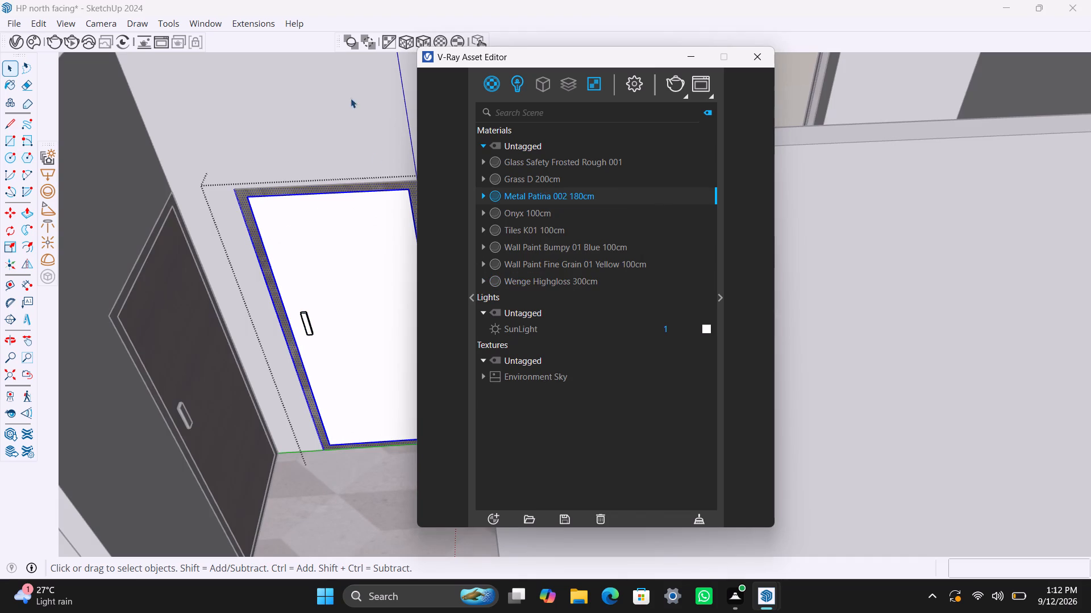
pyautogui.click(419, 40)
# Apply Wenge Highgloss 300cm to the panel of this adjoining-wall door with fitted cubic projection.
pyautogui.doubleClick(306, 246)
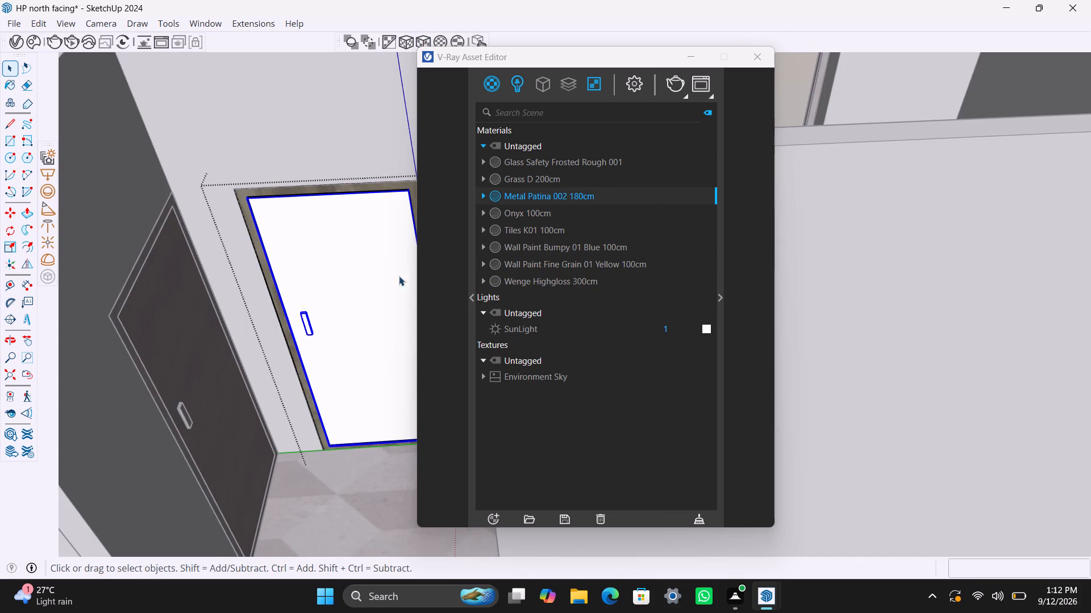
pyautogui.doubleClick(348, 287)
pyautogui.doubleClick(350, 283)
pyautogui.click(350, 289)
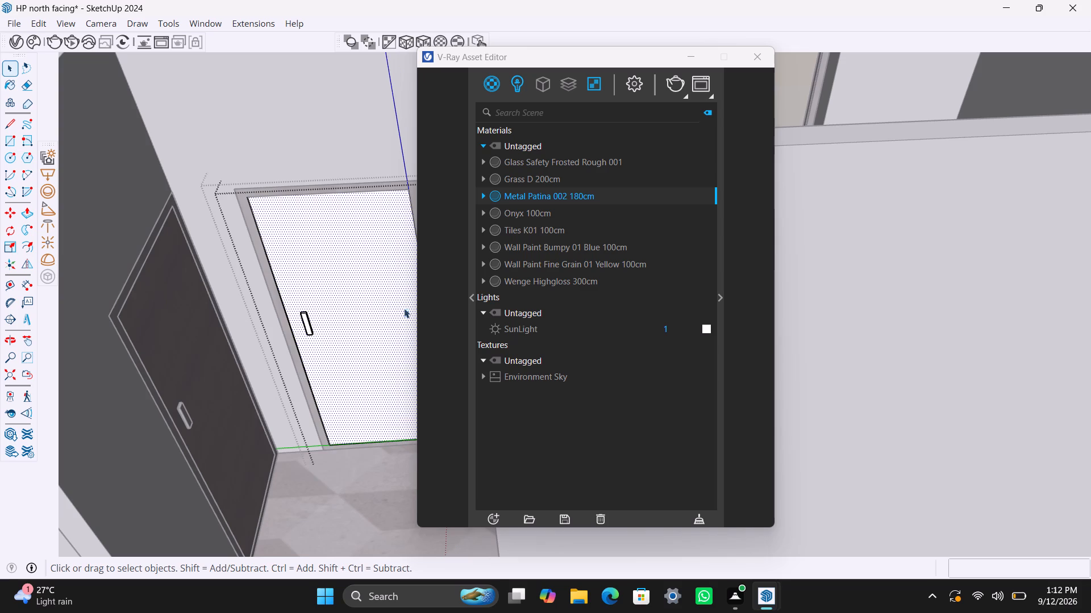
pyautogui.tripleClick(334, 289)
pyautogui.click(543, 280)
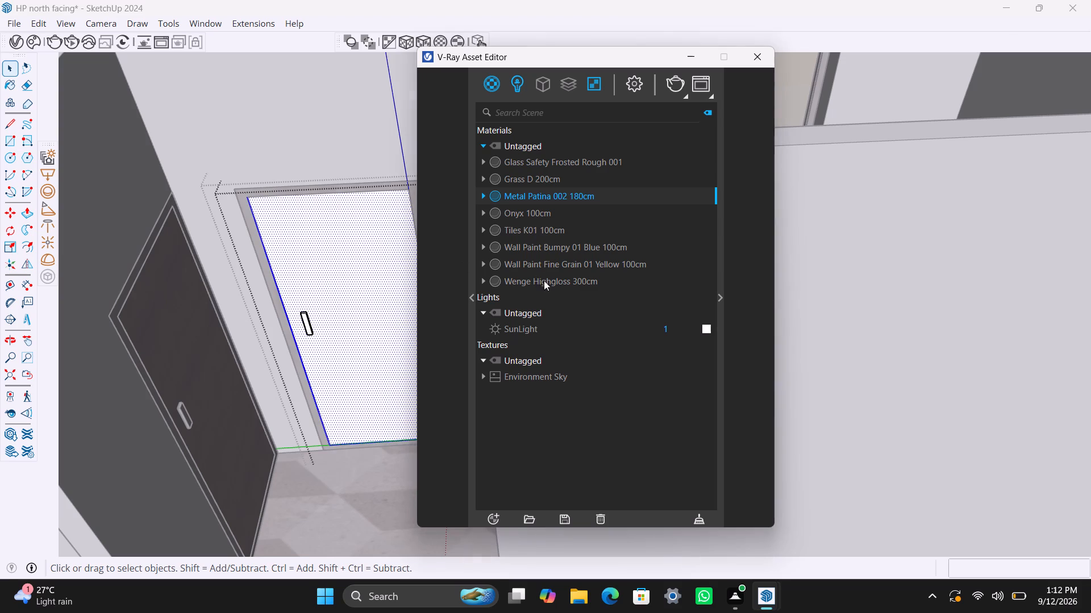
pyautogui.rightClick(542, 278)
pyautogui.click(565, 304)
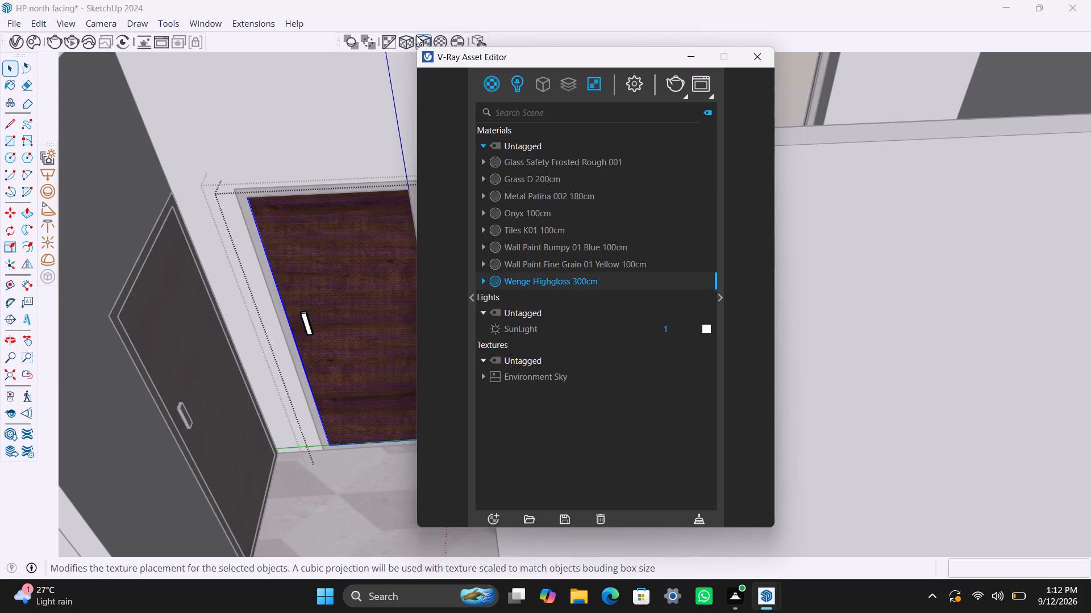
pyautogui.click(416, 35)
# Apply Metal Patina 002 180cm to the adjoining-wall door's handle with fitted cubic projection, and leave the inner panel group.
pyautogui.scroll(4, 310, 312)
pyautogui.click(305, 324)
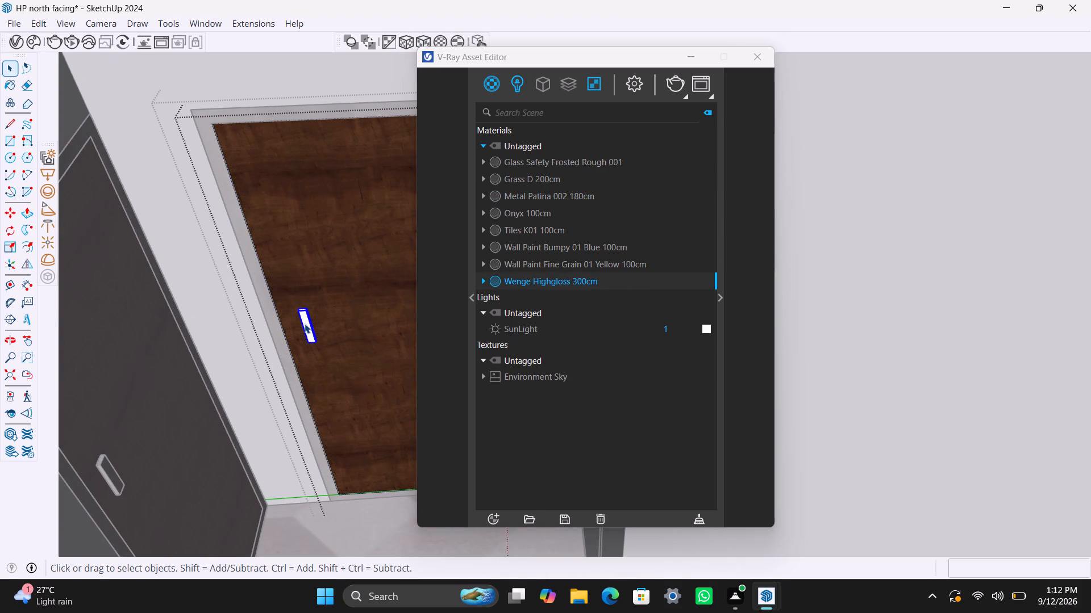
pyautogui.click(527, 199)
pyautogui.rightClick(527, 199)
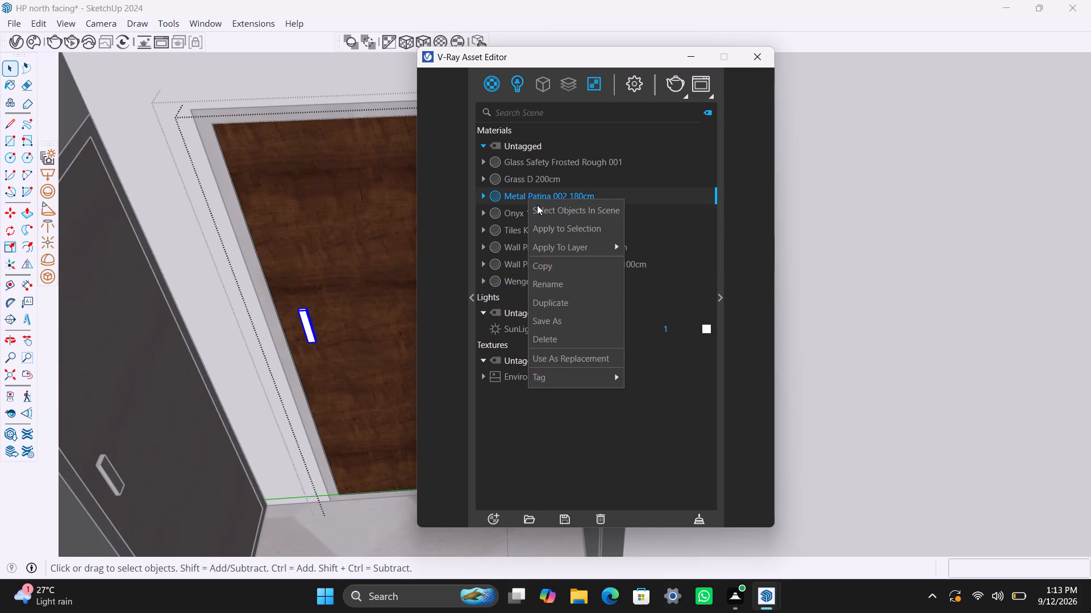
pyautogui.click(550, 224)
pyautogui.click(420, 41)
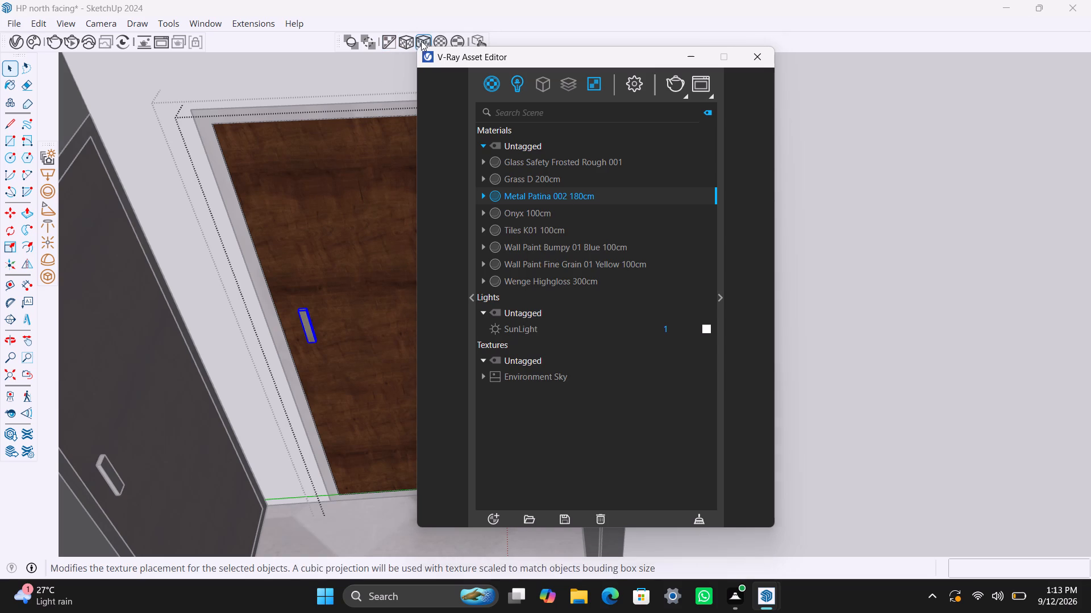
pyautogui.press('space')
pyautogui.tripleClick(168, 180)
pyautogui.click(167, 179)
# Apply Metal Patina 002 180cm with fitted cubic projection to the frame of the remaining white interior door.
pyautogui.scroll(-9, 302, 278)
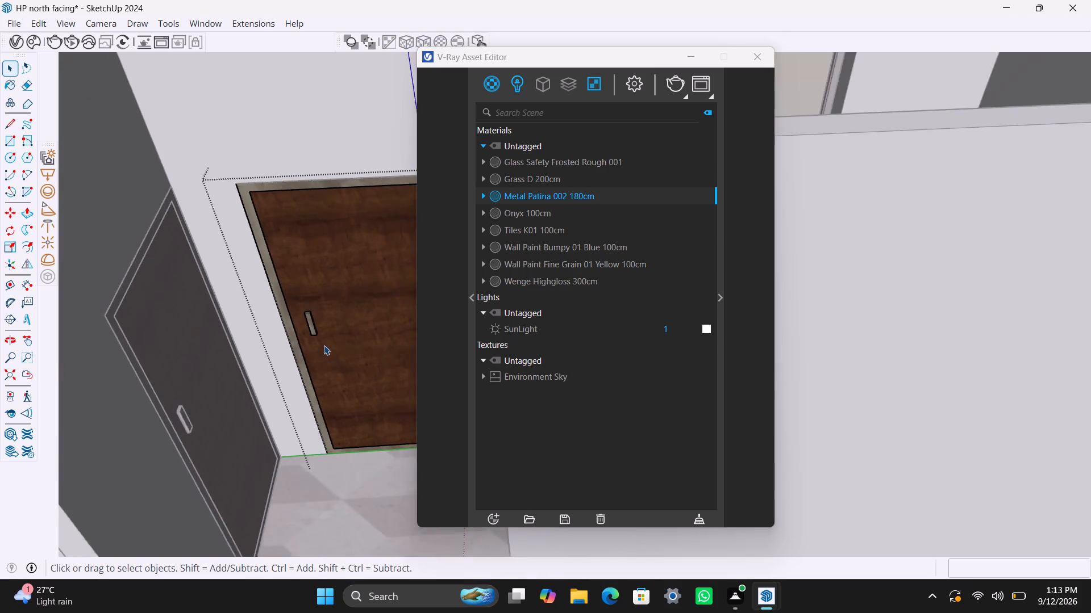
pyautogui.scroll(-8, 324, 345)
pyautogui.moveTo(315, 358); pyautogui.dragTo(419, 362, button='middle')
pyautogui.scroll(-4, 406, 331)
pyautogui.keyDown('shift'); pyautogui.moveTo(387, 333); pyautogui.dragTo(237, 296, button='middle'); pyautogui.keyUp('shift')
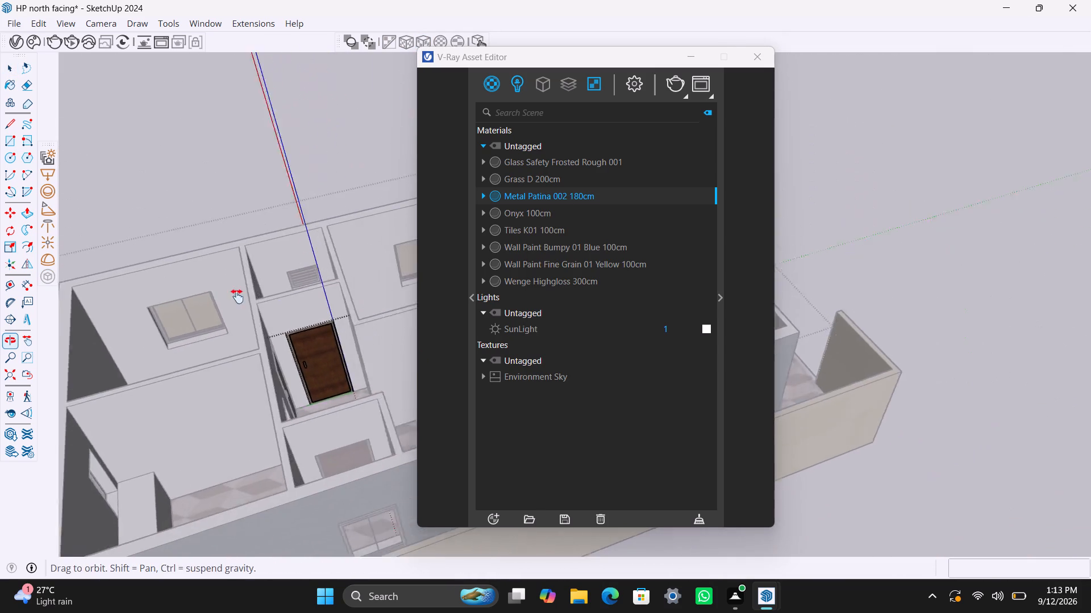
pyautogui.keyDown('shift'); pyautogui.moveTo(237, 296); pyautogui.dragTo(230, 294, button='middle'); pyautogui.keyUp('shift')
pyautogui.scroll(3, 245, 322)
pyautogui.moveTo(234, 360); pyautogui.dragTo(449, 330, button='middle')
pyautogui.scroll(1, 357, 422)
pyautogui.tripleClick(368, 406)
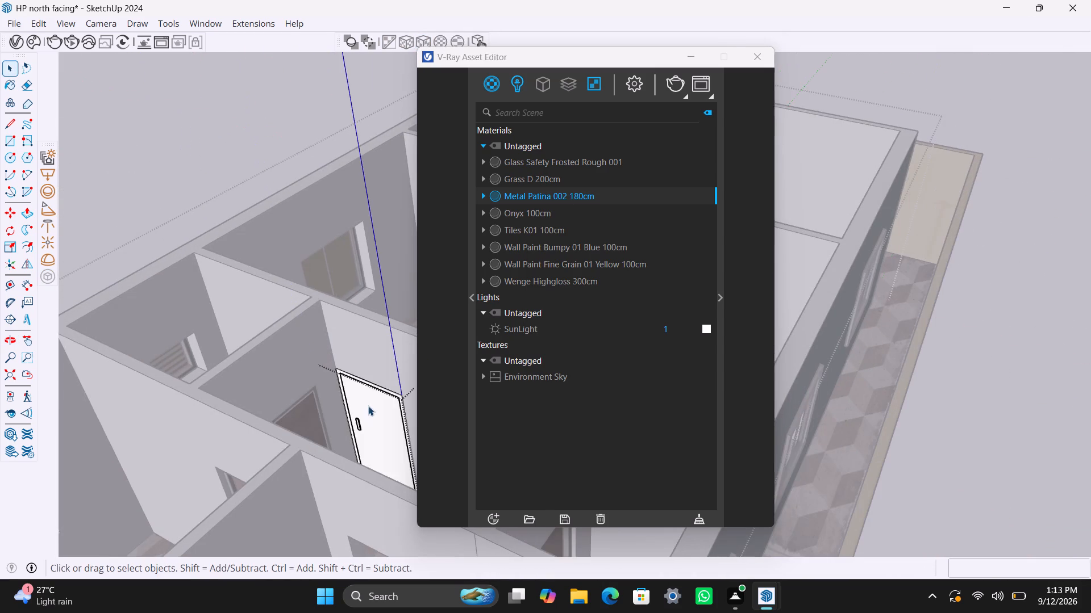
pyautogui.click(369, 406)
pyautogui.scroll(12, 380, 408)
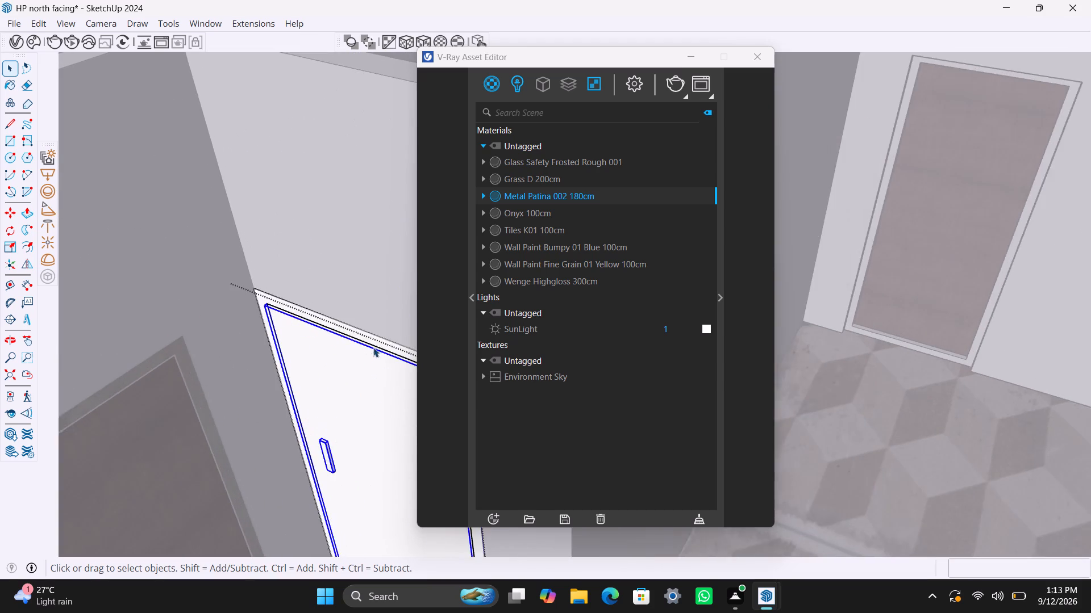
pyautogui.scroll(6, 373, 347)
pyautogui.doubleClick(385, 345)
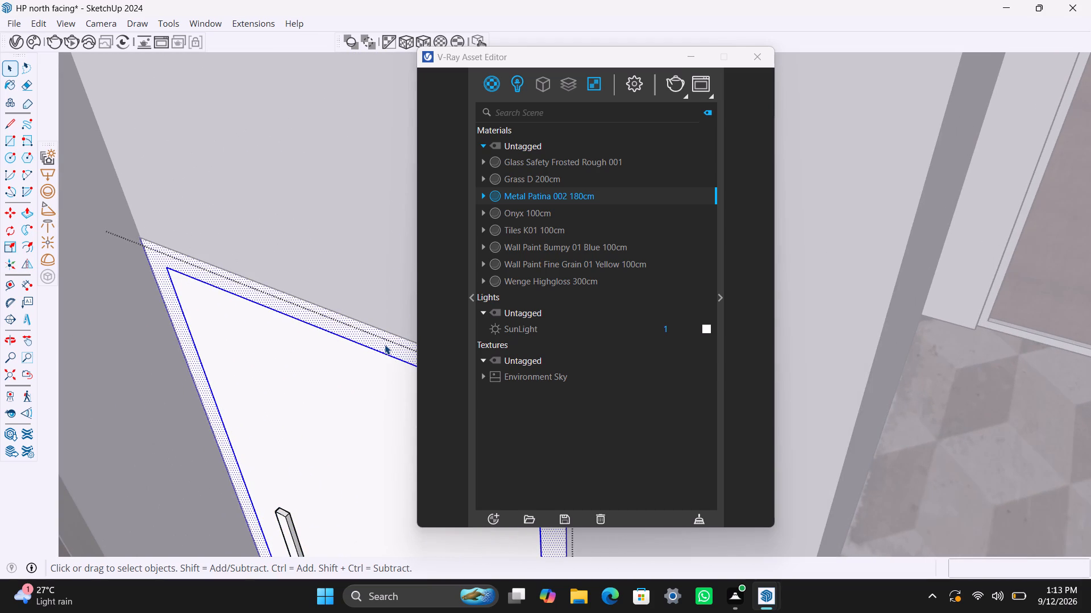
pyautogui.rightClick(535, 194)
pyautogui.click(572, 226)
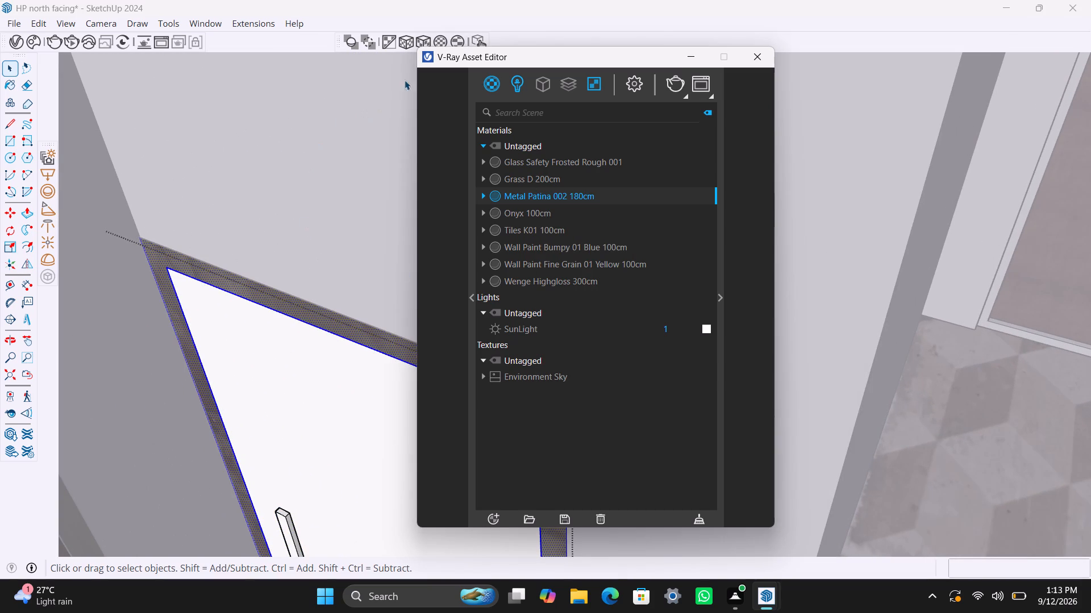
pyautogui.click(430, 44)
# Apply Wenge Highgloss 300cm to the panel of this remaining interior door with fitted cubic projection.
pyautogui.click(358, 392)
pyautogui.click(354, 392)
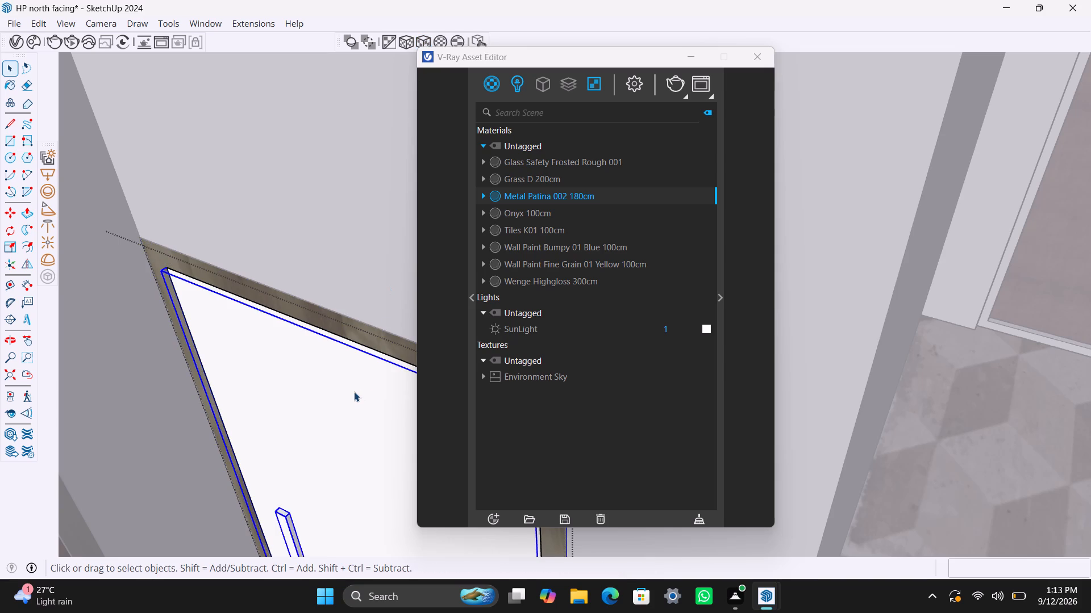
pyautogui.tripleClick(354, 392)
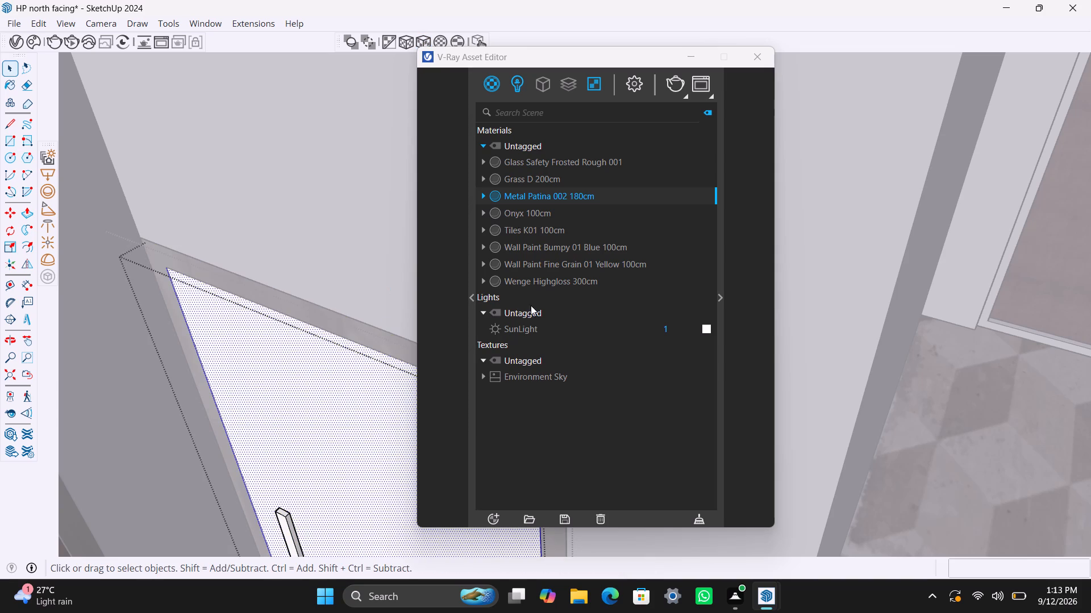
pyautogui.click(538, 282)
pyautogui.rightClick(538, 279)
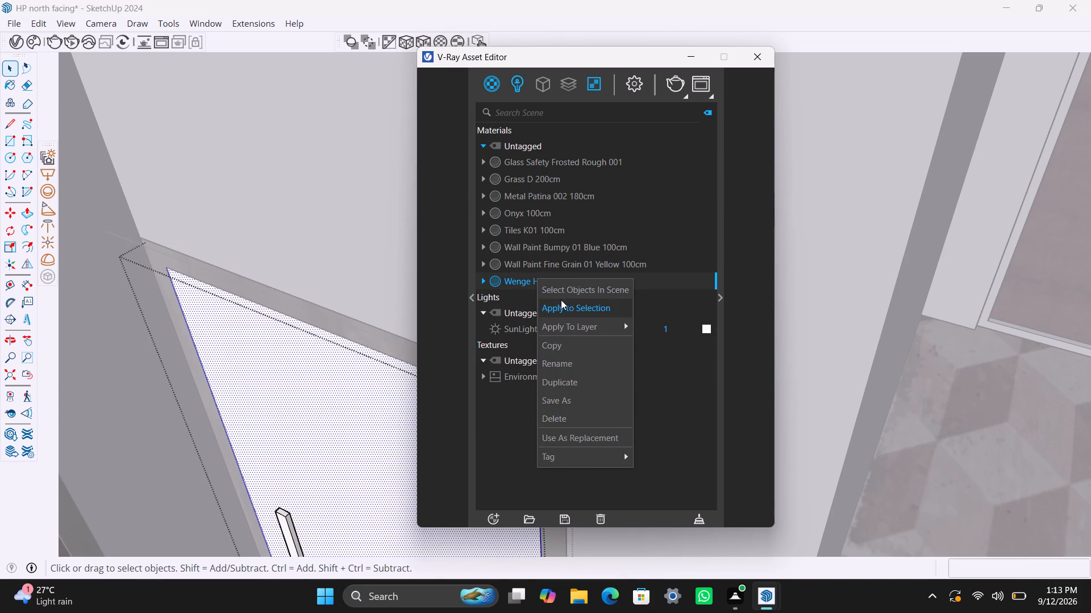
pyautogui.click(561, 300)
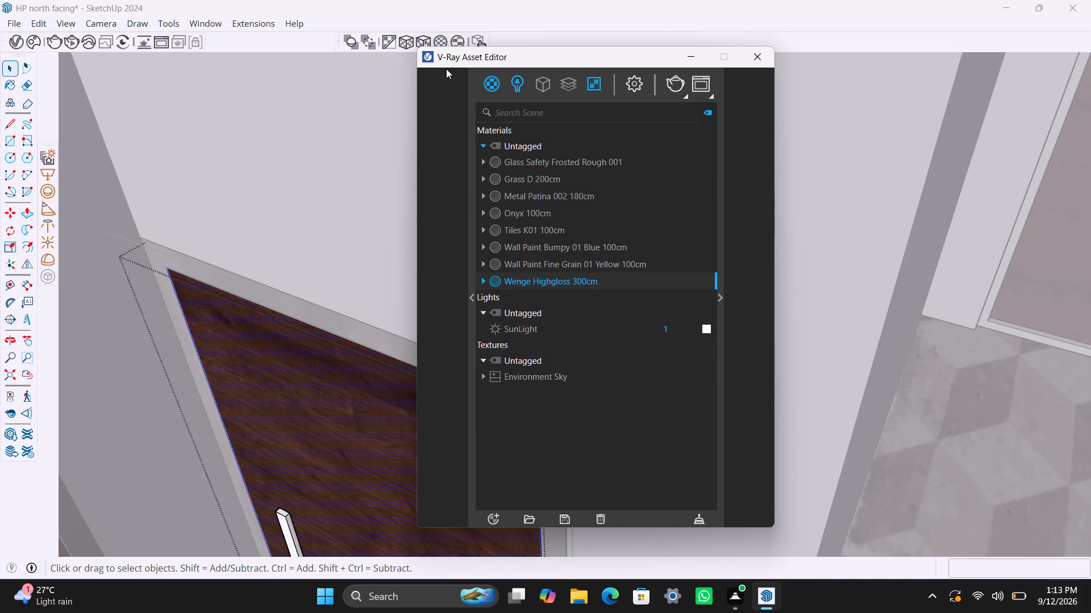
pyautogui.click(426, 40)
# Apply Metal Patina 002 180cm to this interior door's handle with fitted cubic projection, and leave the door groups.
pyautogui.scroll(-2, 311, 460)
pyautogui.moveTo(322, 468); pyautogui.dragTo(325, 283, button='middle')
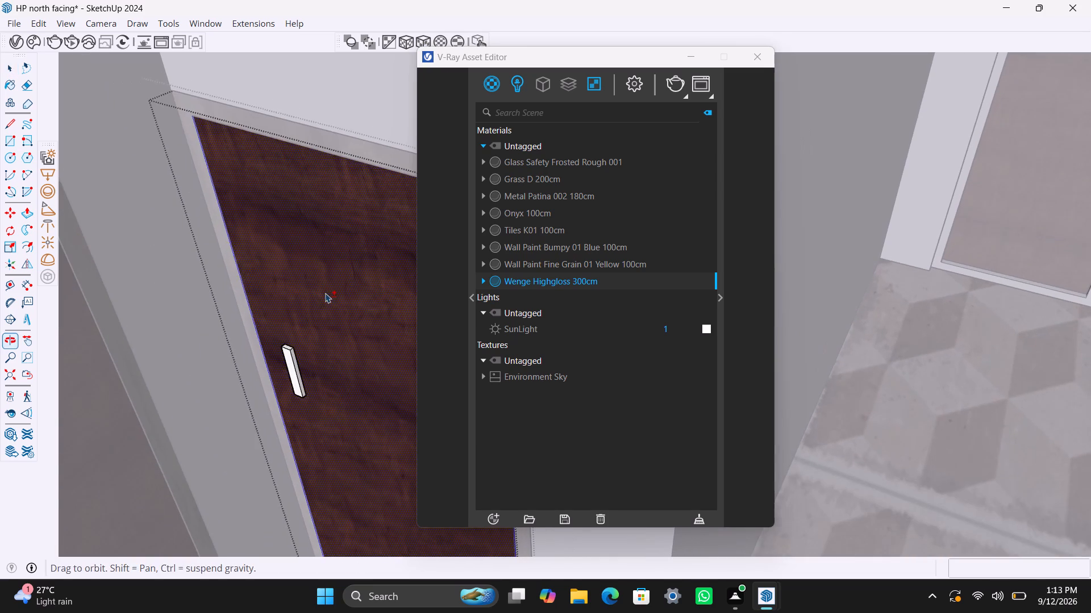
pyautogui.click(296, 369)
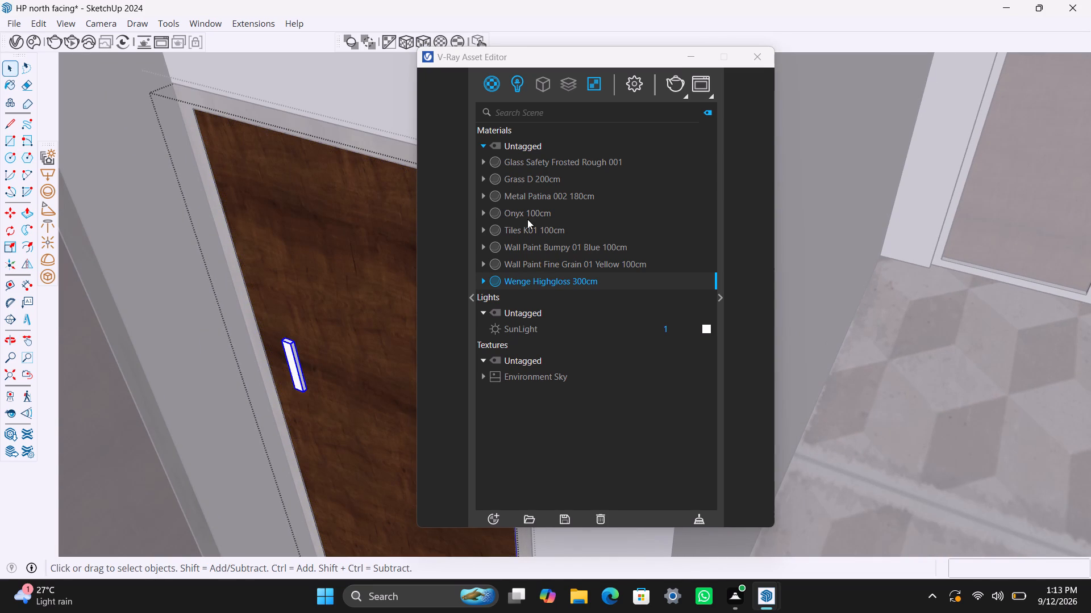
pyautogui.click(526, 196)
pyautogui.rightClick(526, 196)
pyautogui.click(544, 220)
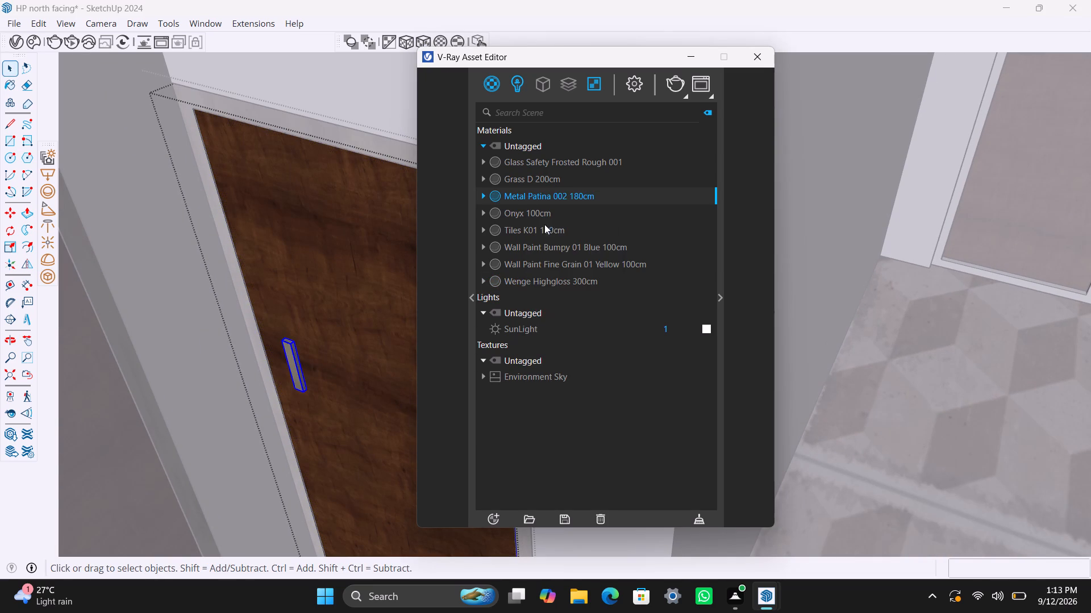
pyautogui.click(424, 38)
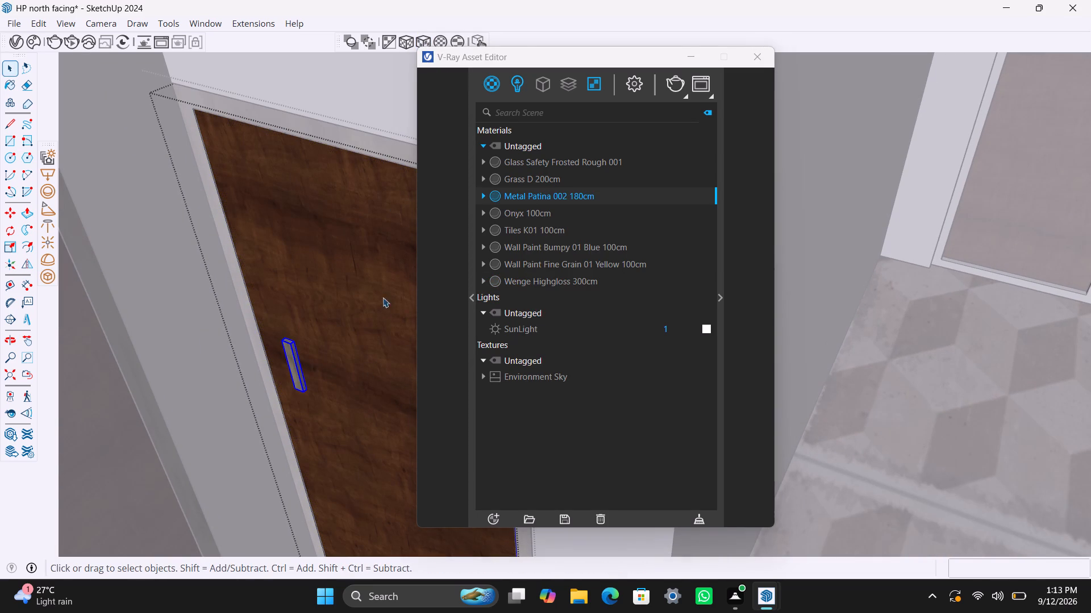
pyautogui.press('space')
pyautogui.scroll(-20, 361, 398)
pyautogui.scroll(-2, 361, 398)
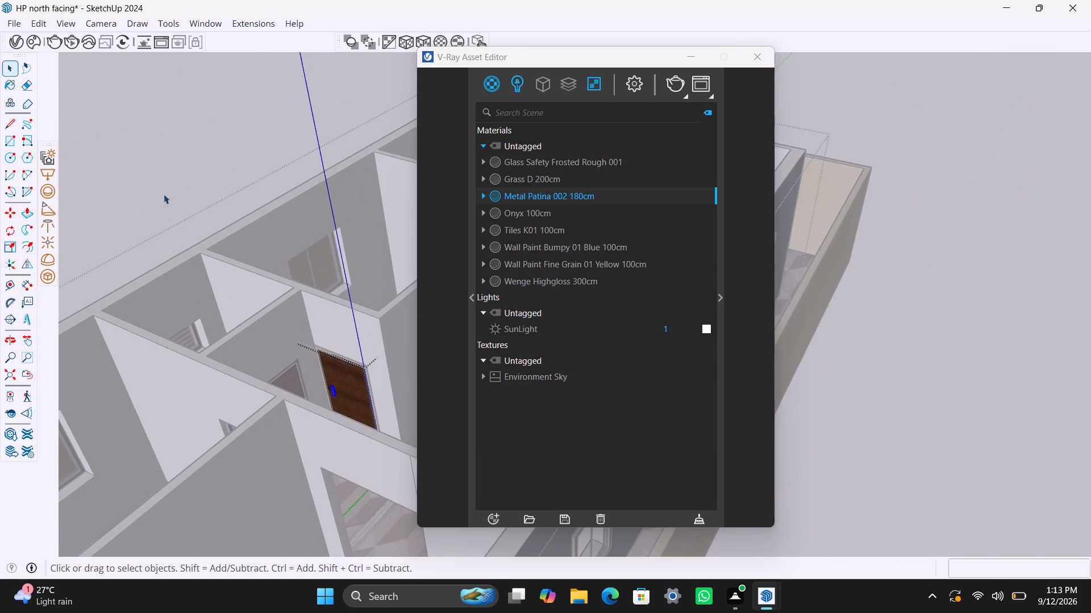
pyautogui.tripleClick(156, 180)
pyautogui.doubleClick(156, 180)
pyautogui.doubleClick(155, 177)
# Examine the whole house from several sides to check the textures on the interior and entrance doors.
pyautogui.scroll(-12, 294, 375)
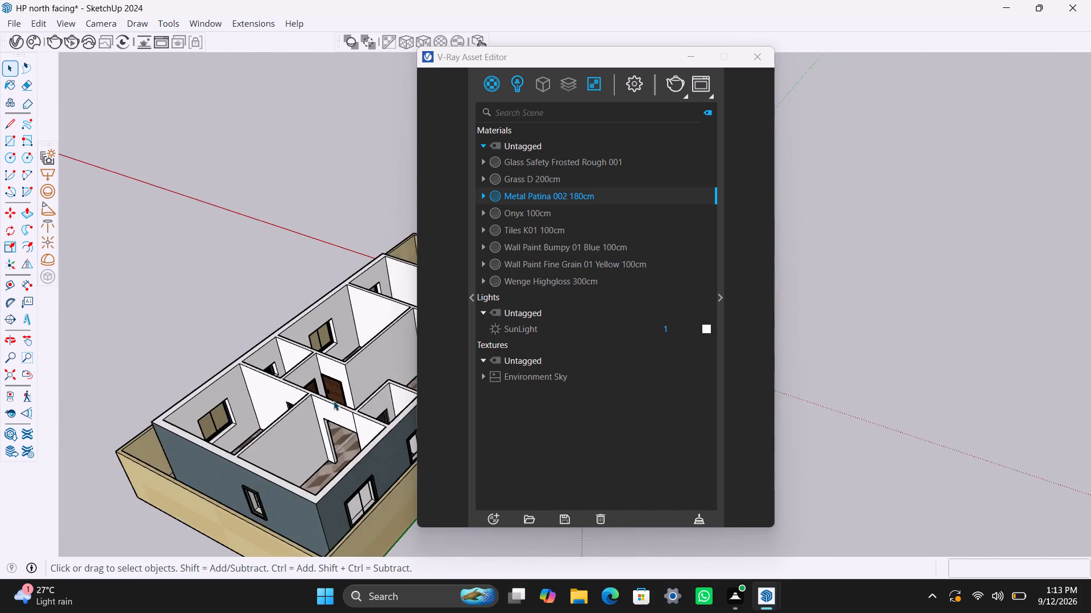
pyautogui.scroll(-6, 334, 401)
pyautogui.moveTo(381, 466); pyautogui.dragTo(153, 447, button='middle')
pyautogui.scroll(-5, 302, 373)
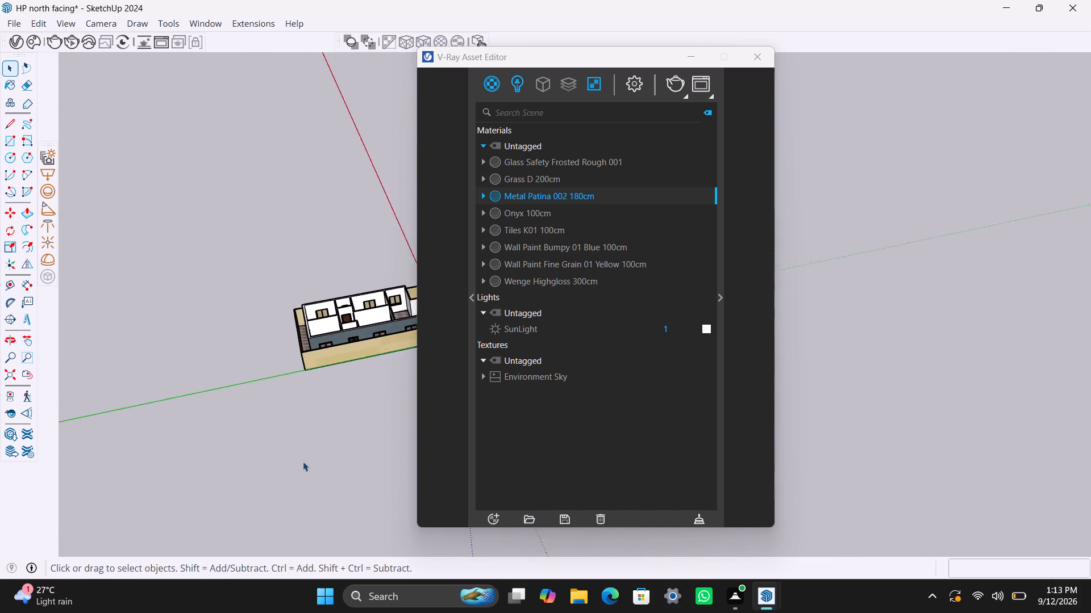
pyautogui.moveTo(359, 454); pyautogui.dragTo(151, 456, button='middle')
pyautogui.scroll(-5, 246, 379)
pyautogui.keyDown('shift'); pyautogui.moveTo(362, 375); pyautogui.dragTo(200, 476, button='middle'); pyautogui.keyUp('shift')
pyautogui.scroll(2, 228, 421)
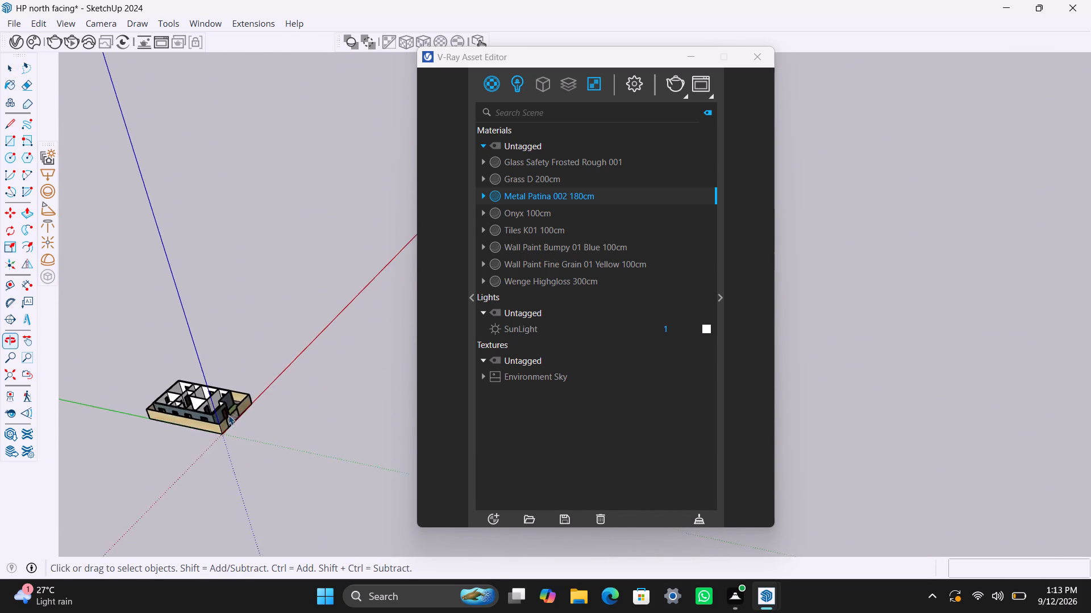
pyautogui.scroll(11, 228, 415)
pyautogui.moveTo(173, 384); pyautogui.dragTo(295, 352, button='middle')
pyautogui.scroll(3, 352, 451)
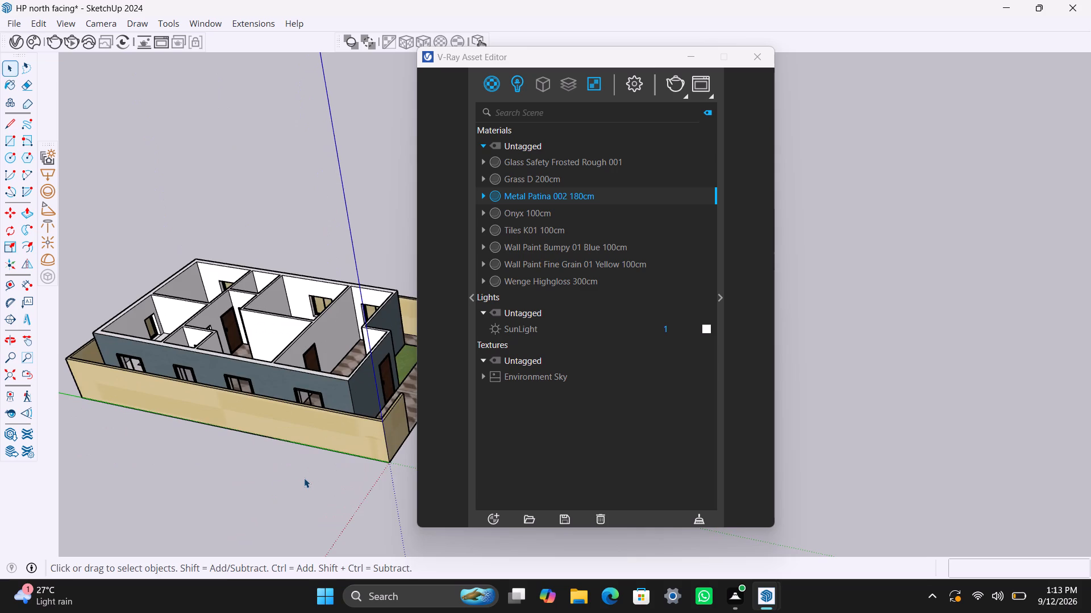
pyautogui.moveTo(269, 483); pyautogui.dragTo(20, 481, button='middle')
pyautogui.scroll(-5, 281, 368)
pyautogui.keyDown('shift'); pyautogui.moveTo(243, 454); pyautogui.dragTo(90, 510, button='middle'); pyautogui.keyUp('shift')
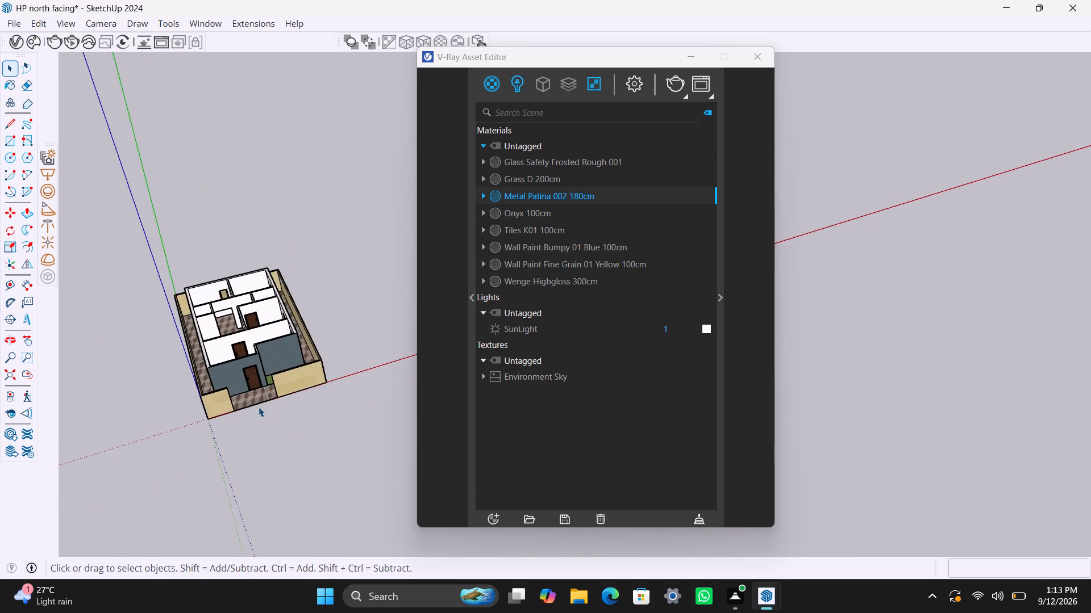
pyautogui.scroll(4, 263, 398)
pyautogui.keyDown('shift'); pyautogui.moveTo(251, 292); pyautogui.dragTo(281, 383, button='middle'); pyautogui.keyUp('shift')
pyautogui.scroll(3, 219, 452)
pyautogui.moveTo(263, 423); pyautogui.dragTo(226, 421, button='middle')
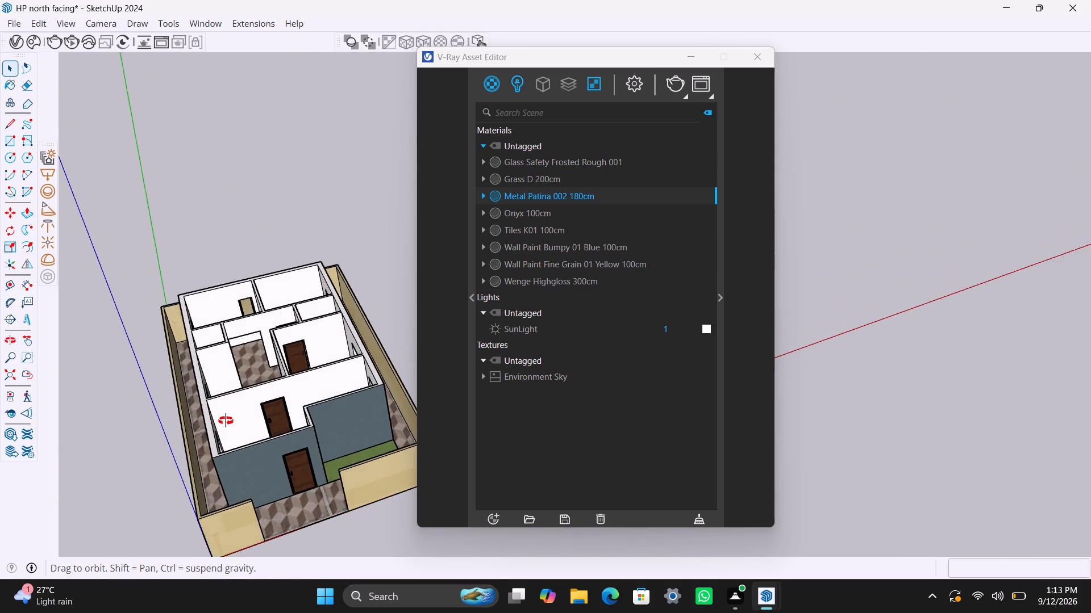
pyautogui.moveTo(226, 421); pyautogui.dragTo(223, 418, button='middle')
pyautogui.scroll(2, 274, 490)
pyautogui.moveTo(299, 379); pyautogui.dragTo(299, 430, button='middle')
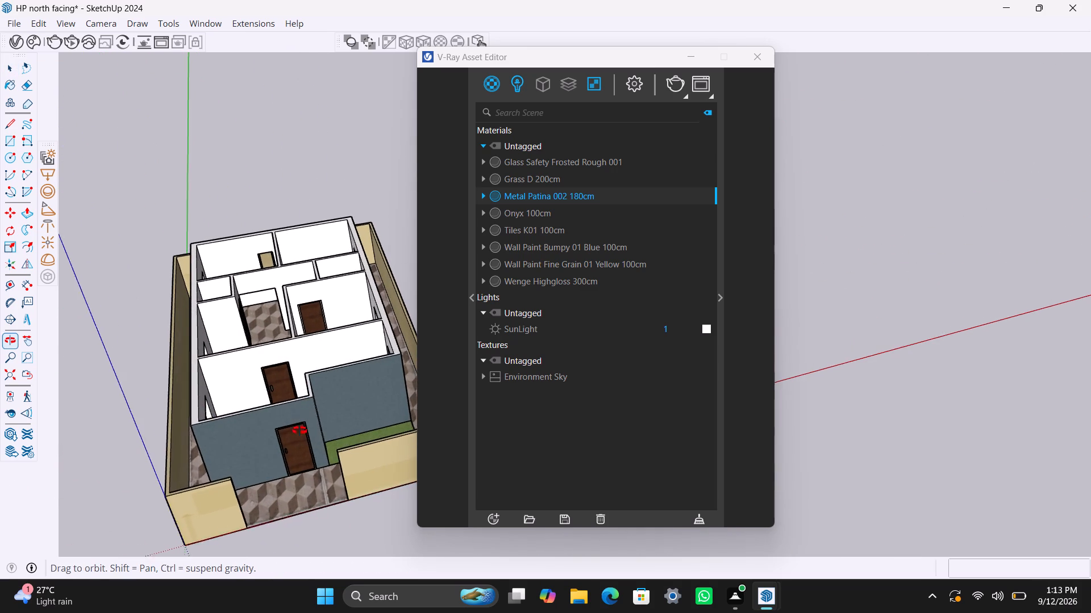
pyautogui.moveTo(299, 430); pyautogui.dragTo(295, 509, button='middle')
pyautogui.scroll(5, 283, 428)
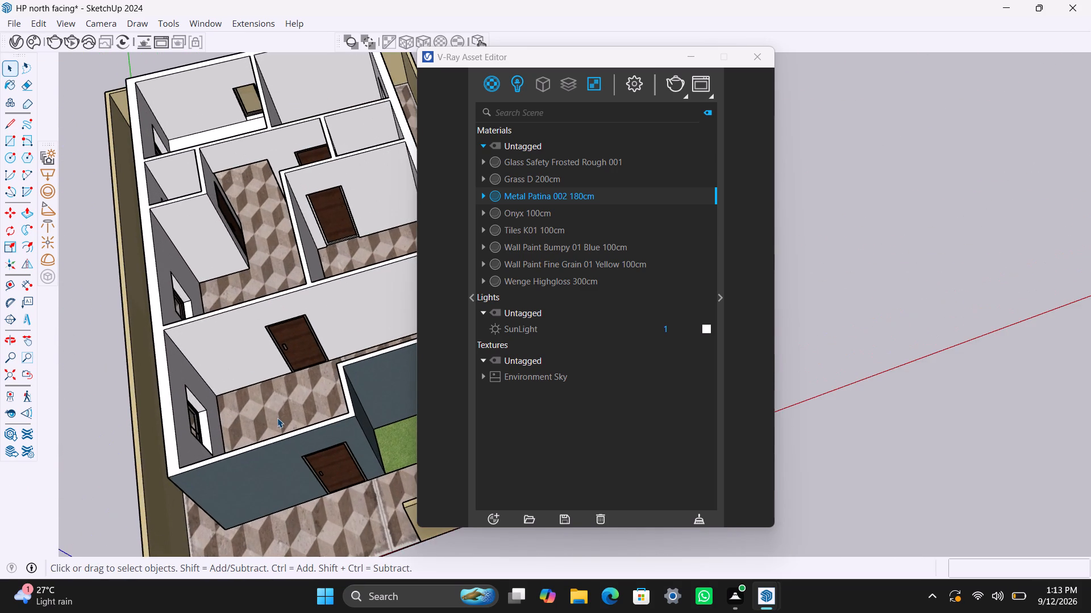
pyautogui.scroll(1, 277, 418)
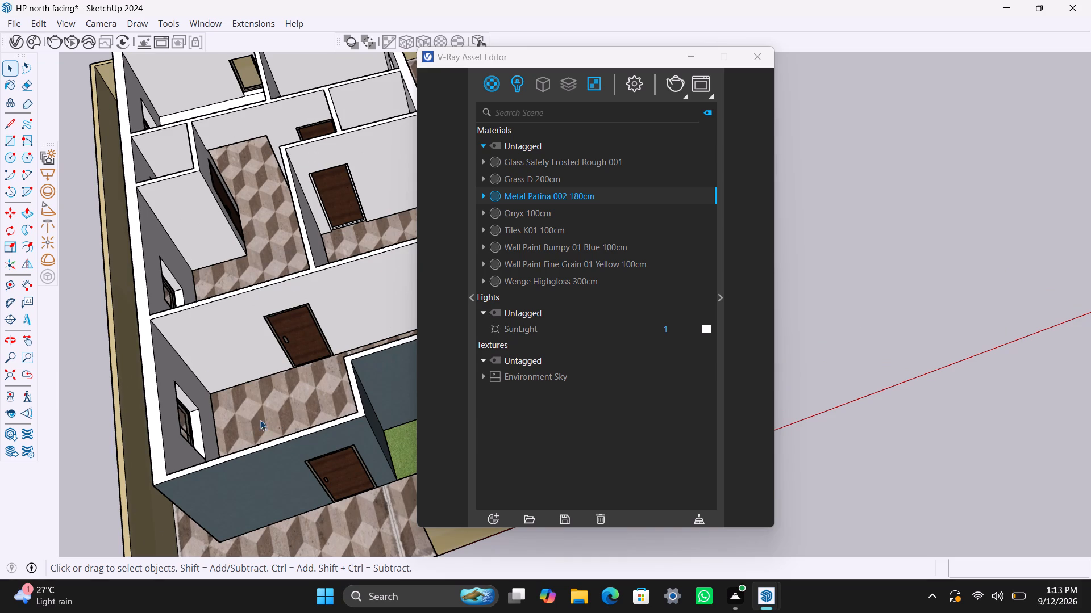
# Select the tiled floor face and examine the floor and front entrance from above and below.
pyautogui.click(189, 532)
pyautogui.moveTo(191, 532); pyautogui.dragTo(178, 534)
pyautogui.doubleClick(177, 529)
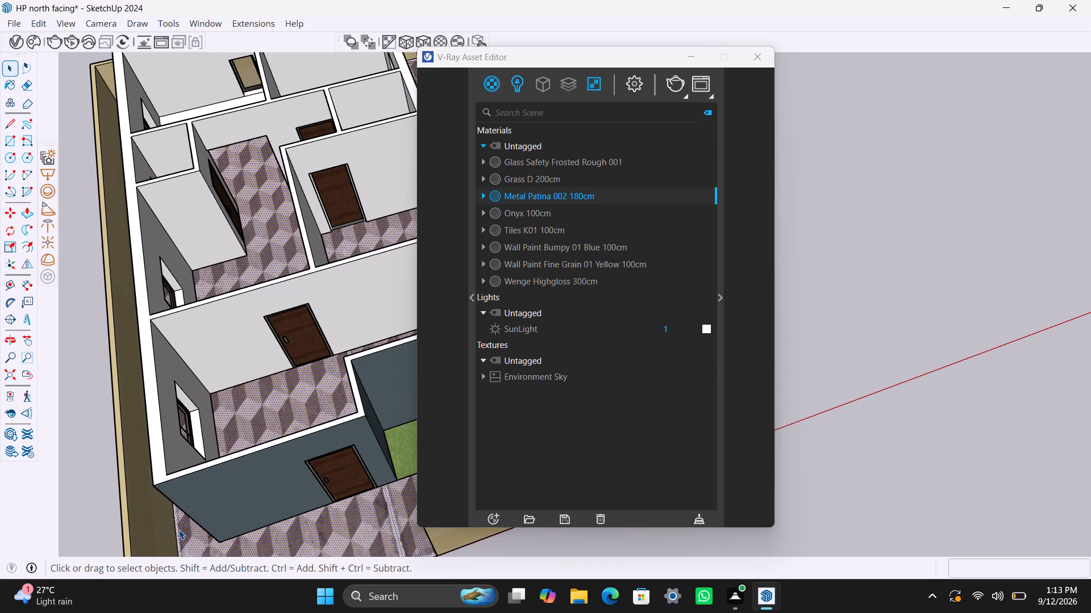
pyautogui.click(182, 530)
pyautogui.click(183, 530)
pyautogui.scroll(-4, 280, 452)
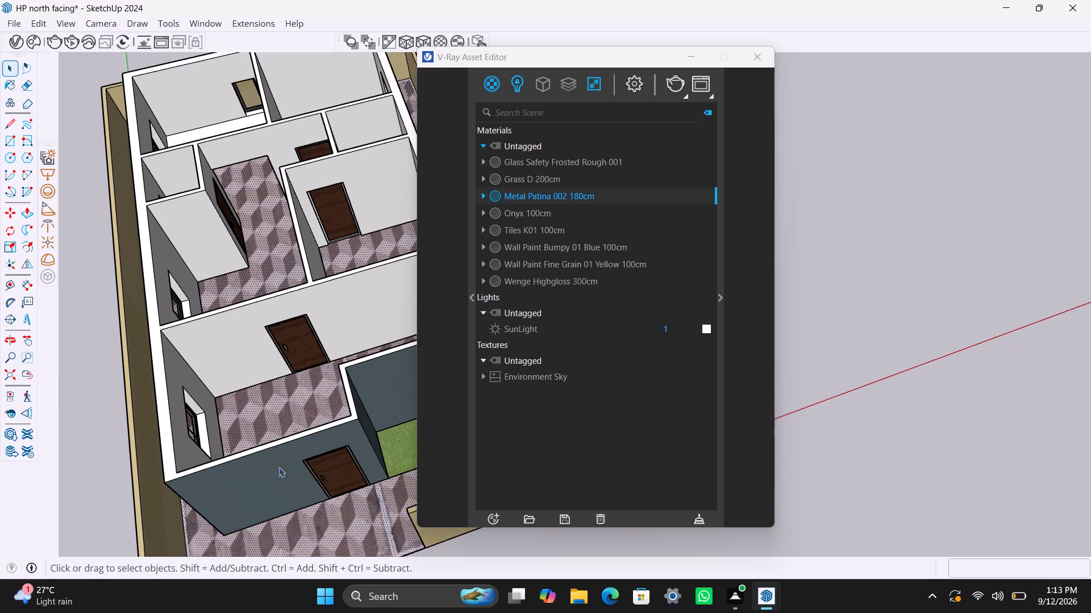
pyautogui.moveTo(297, 446); pyautogui.dragTo(235, 336, button='middle')
pyautogui.scroll(7, 303, 463)
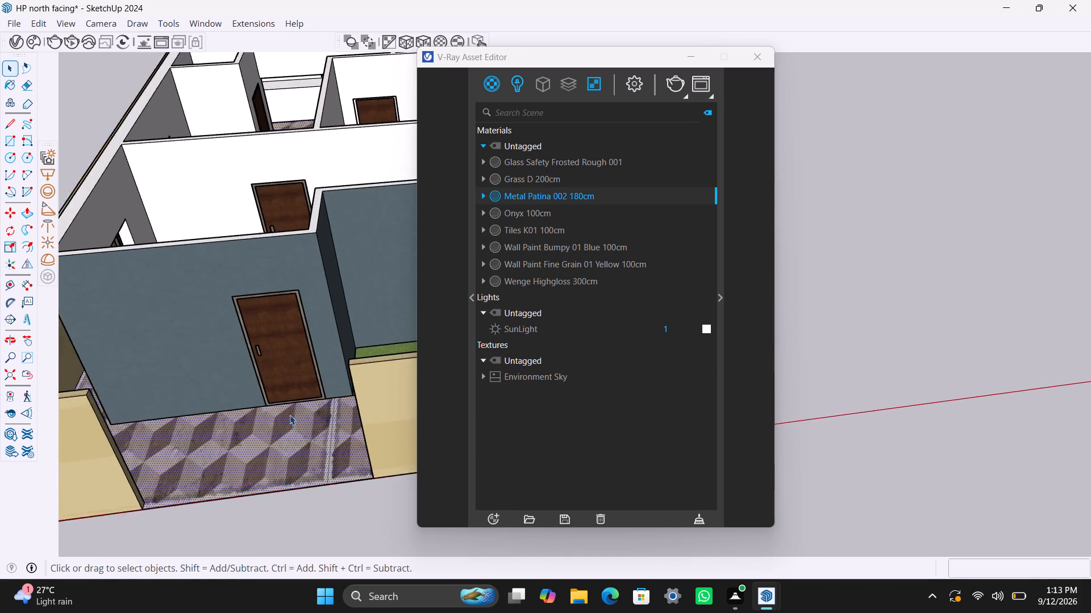
pyautogui.moveTo(317, 436); pyautogui.dragTo(438, 89, button='middle')
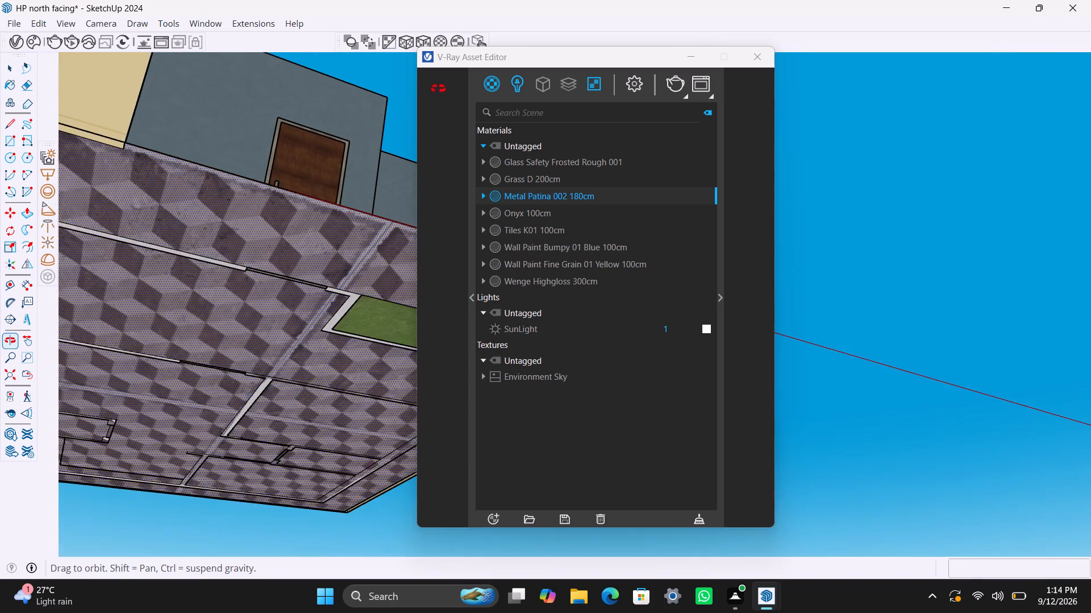
pyautogui.moveTo(438, 89); pyautogui.dragTo(272, 307, button='middle')
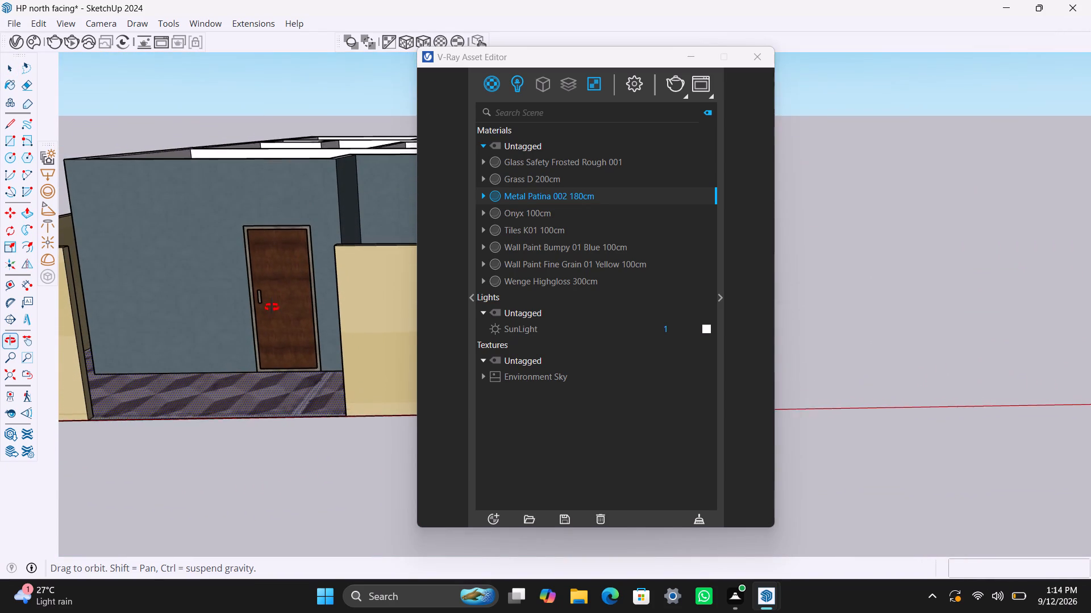
pyautogui.moveTo(272, 307); pyautogui.dragTo(336, 497, button='middle')
pyautogui.scroll(-9, 296, 382)
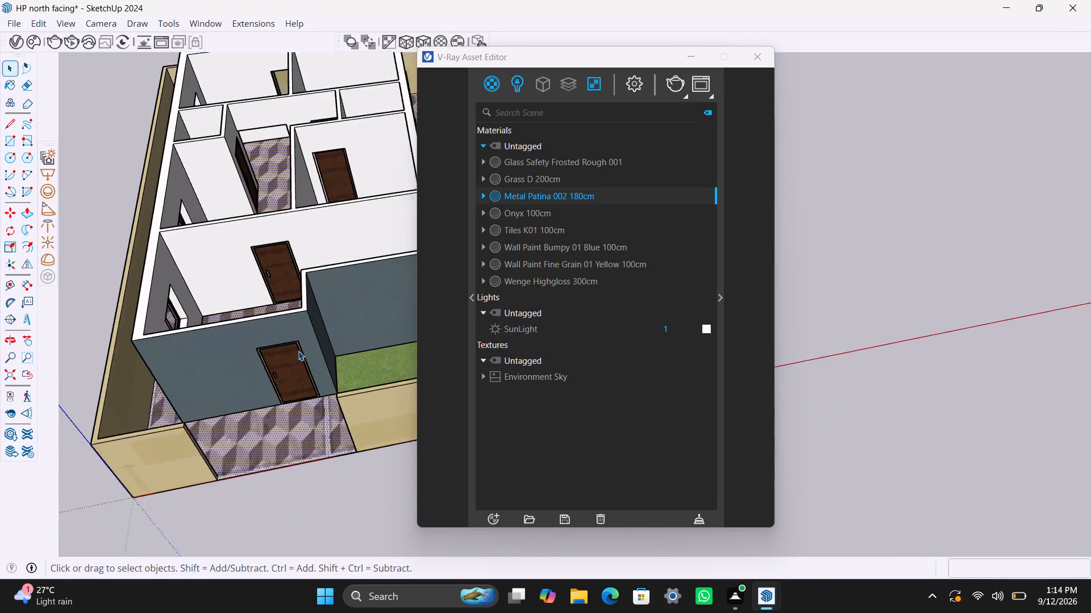
pyautogui.scroll(-1, 298, 351)
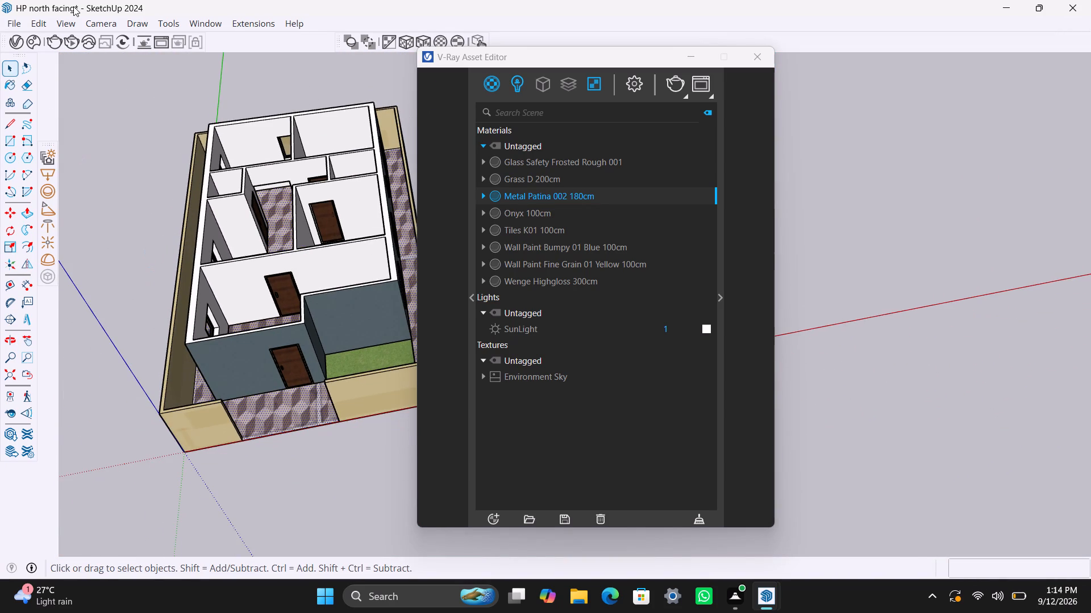
# Unhide the house's roof and parapet, clear the selection and save the model.
pyautogui.click(42, 27)
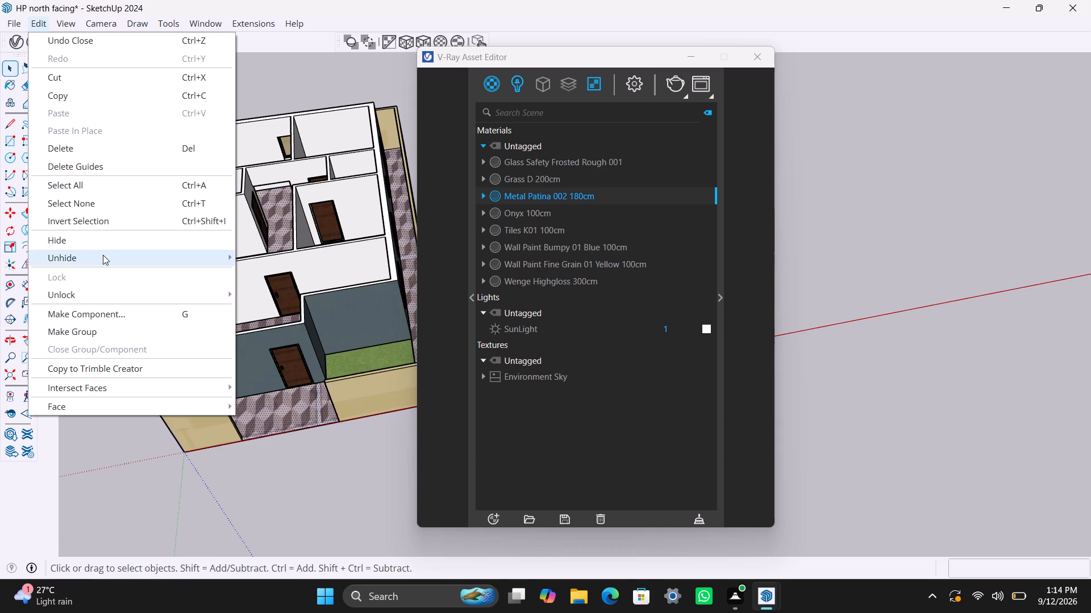
pyautogui.click(103, 255)
pyautogui.click(279, 296)
pyautogui.press('space')
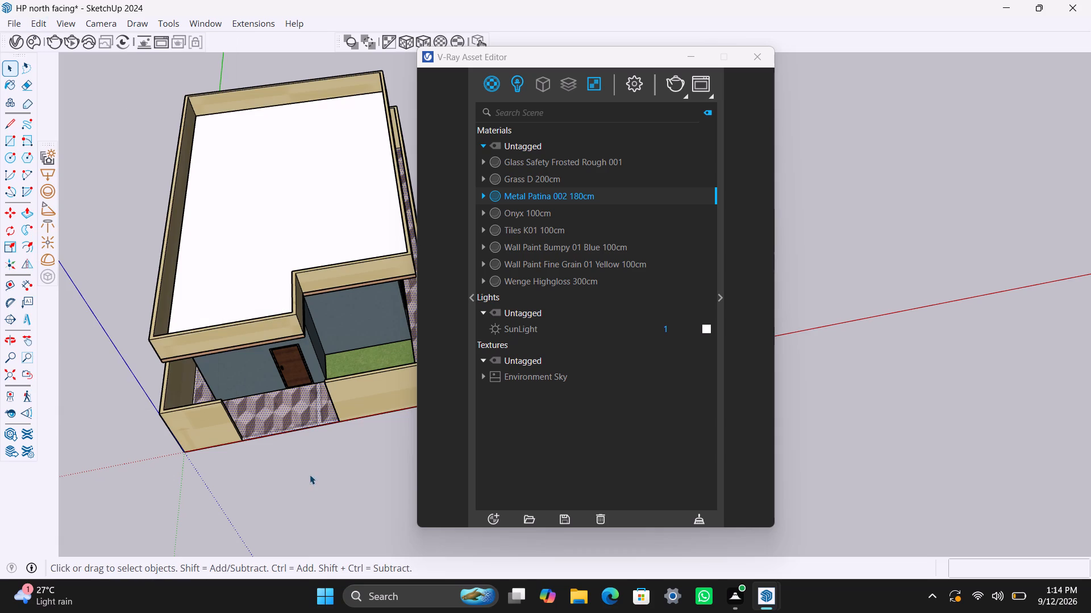
pyautogui.click(310, 475)
pyautogui.scroll(-2, 294, 416)
pyautogui.hotkey('ctrl', 's')
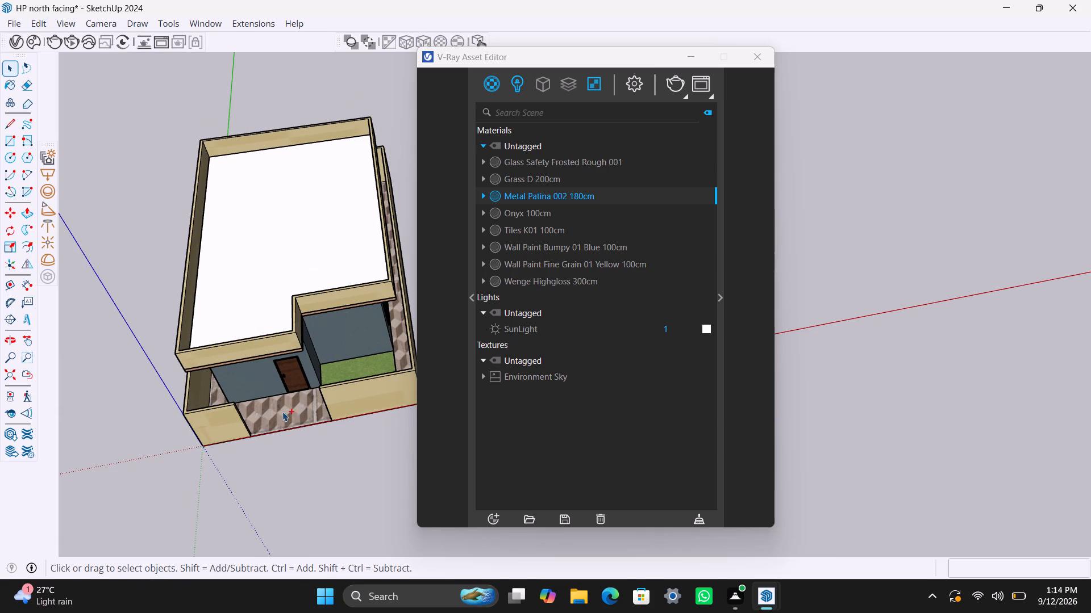
# Examine the front of the house, its entrance and the front boundary wall from several angles.
pyautogui.moveTo(275, 418); pyautogui.dragTo(281, 296, button='middle')
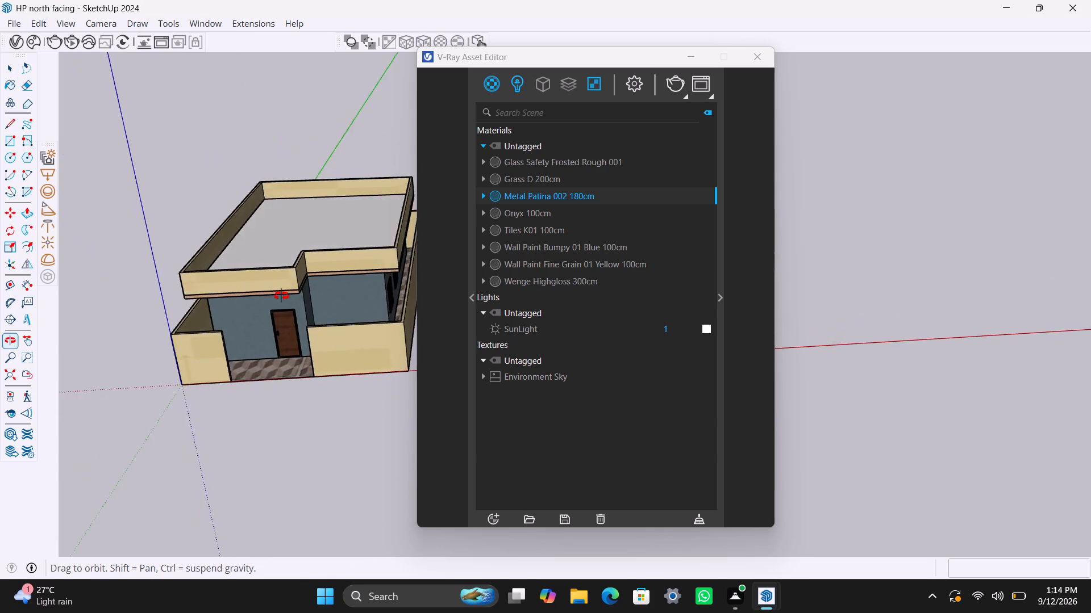
pyautogui.moveTo(281, 296); pyautogui.dragTo(342, 341, button='middle')
pyautogui.scroll(3, 311, 406)
pyautogui.moveTo(336, 375); pyautogui.dragTo(272, 417, button='middle')
pyautogui.scroll(-2, 309, 430)
pyautogui.keyDown('shift'); pyautogui.moveTo(302, 435); pyautogui.dragTo(210, 422, button='middle'); pyautogui.keyUp('shift')
pyautogui.scroll(4, 241, 404)
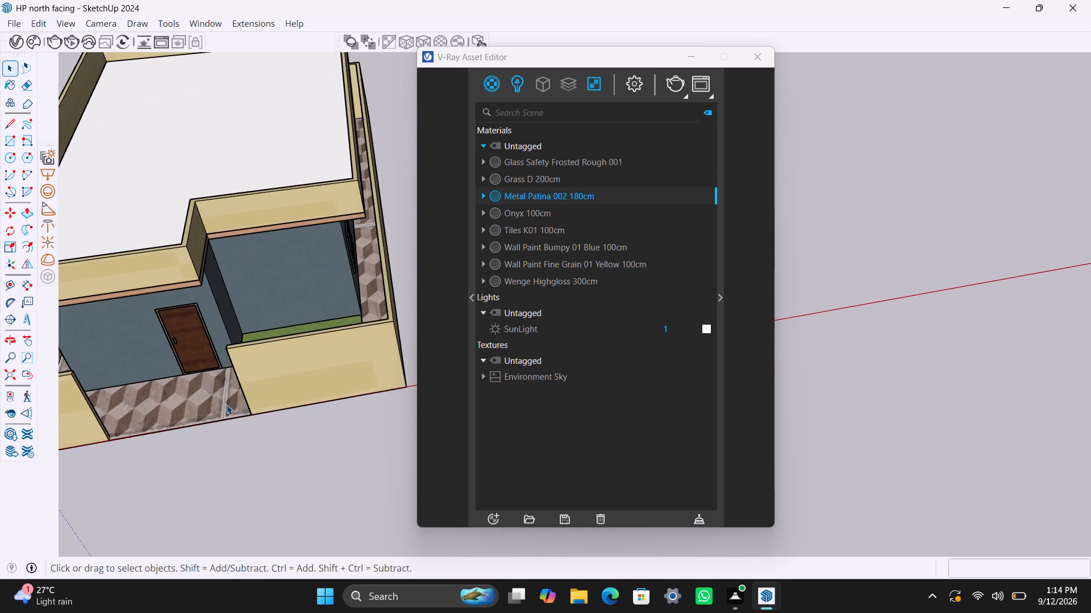
pyautogui.moveTo(220, 402); pyautogui.dragTo(227, 373, button='middle')
pyautogui.scroll(-3, 240, 354)
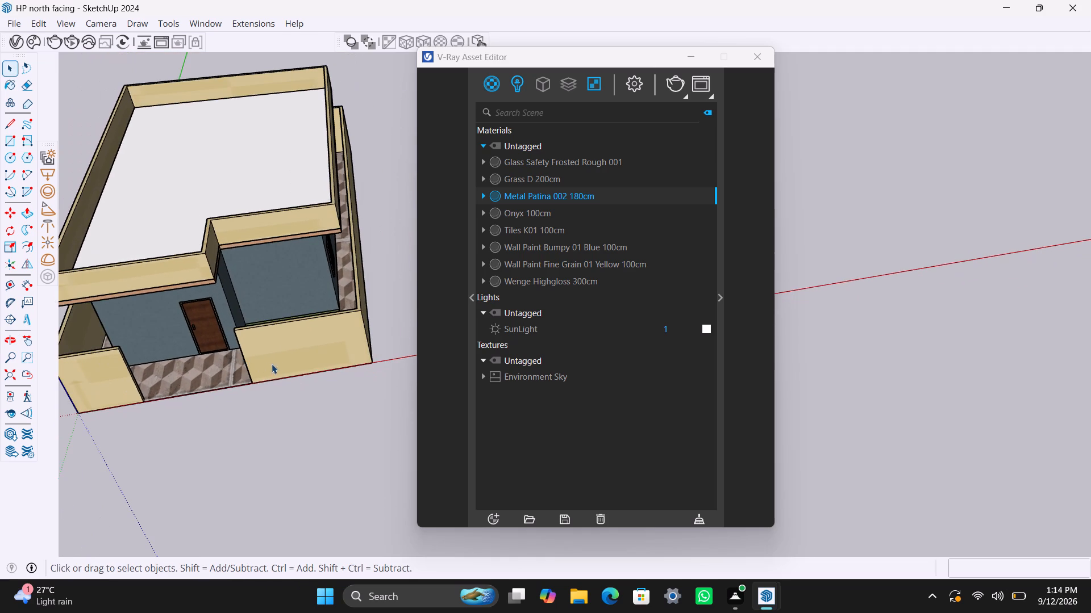
# Copy the short edge at the gate end of the front boundary wall's top about 10' 7" along the wall.
pyautogui.scroll(2, 248, 338)
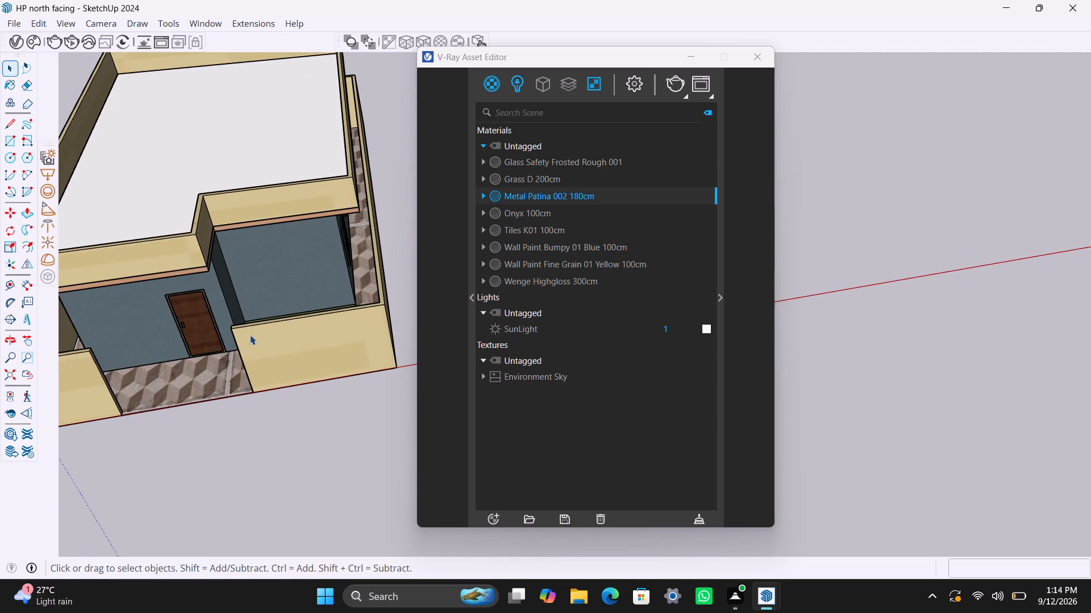
pyautogui.moveTo(250, 335); pyautogui.dragTo(250, 371, button='middle')
pyautogui.scroll(5, 268, 351)
pyautogui.scroll(-2, 297, 351)
pyautogui.keyDown('shift'); pyautogui.moveTo(281, 366); pyautogui.dragTo(212, 392, button='middle'); pyautogui.keyUp('shift')
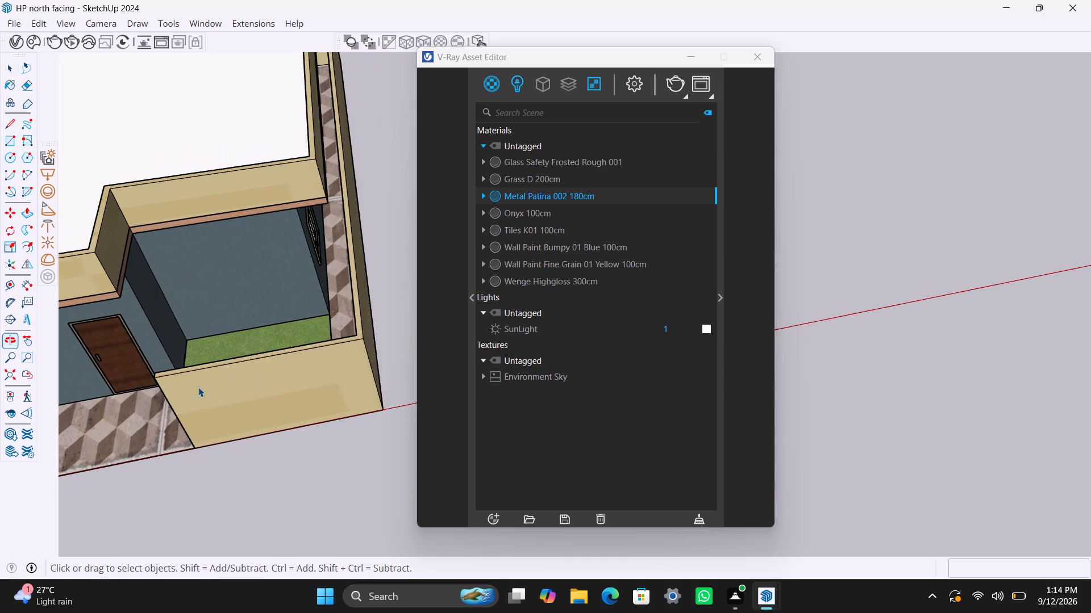
pyautogui.scroll(11, 191, 383)
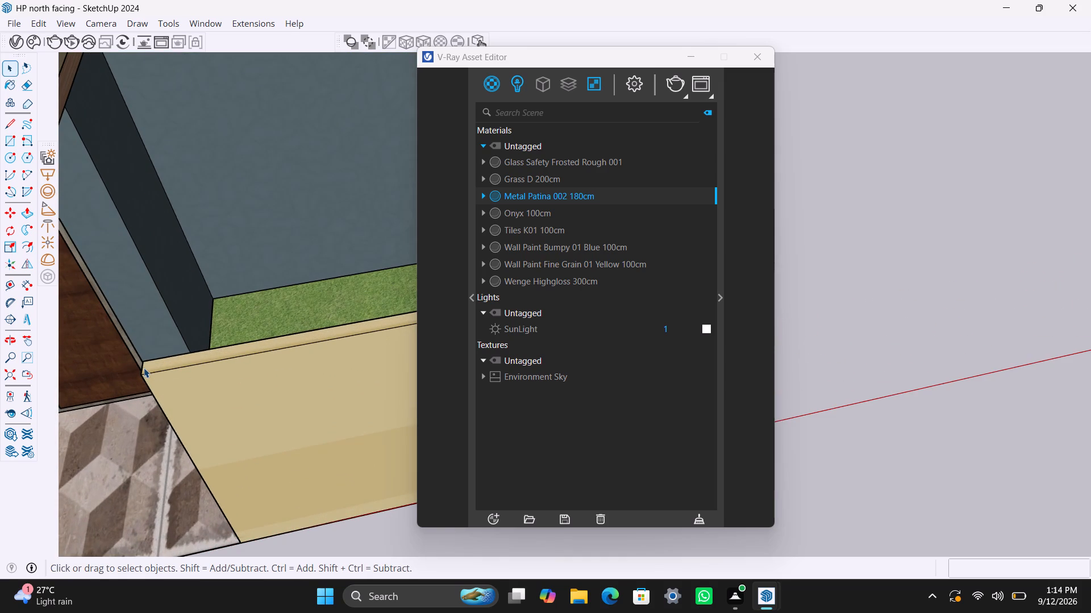
pyautogui.click(142, 370)
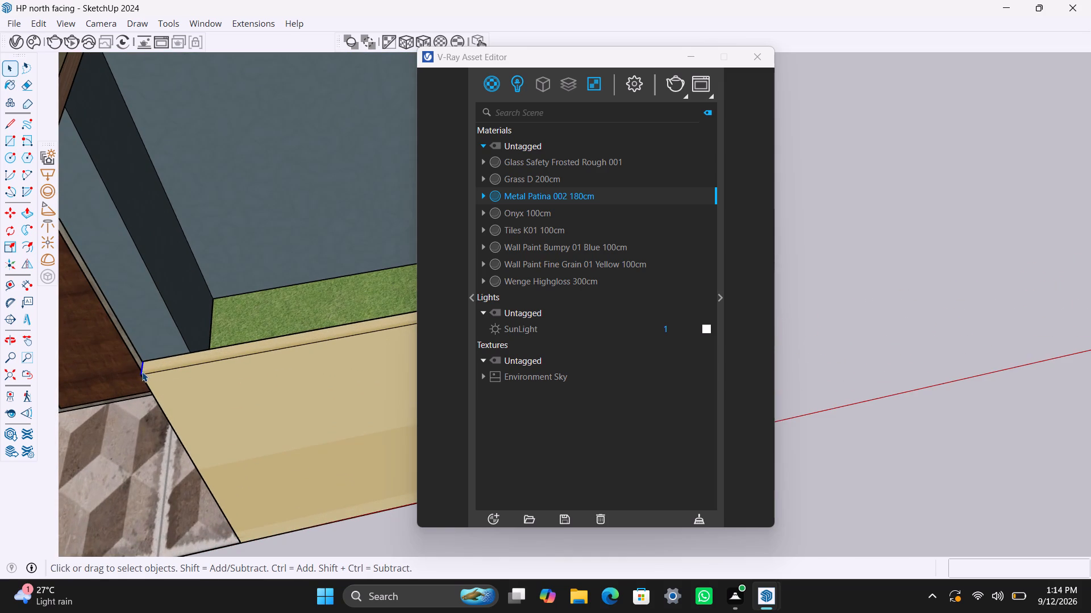
pyautogui.press('m')
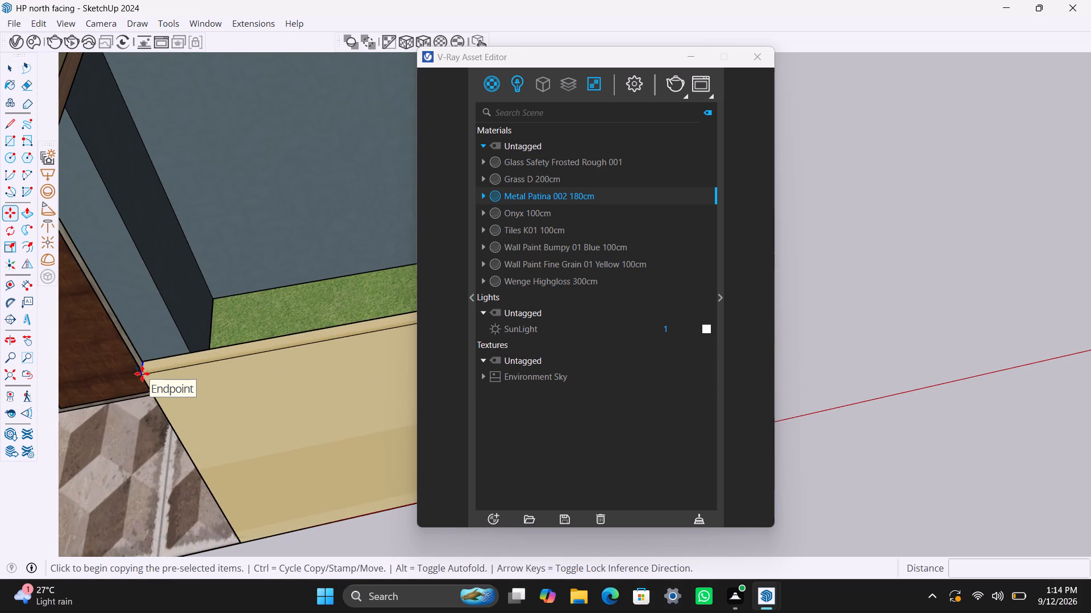
pyautogui.click(142, 373)
pyautogui.scroll(-6, 183, 368)
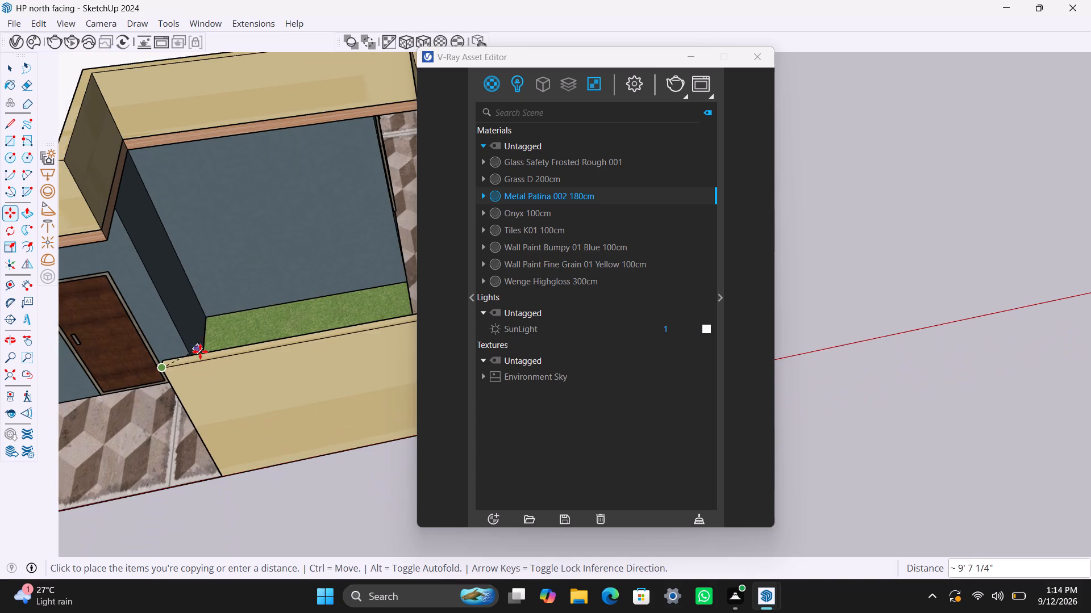
pyautogui.scroll(-3, 252, 355)
pyautogui.keyDown('shift'); pyautogui.moveTo(252, 355); pyautogui.dragTo(112, 371, button='middle'); pyautogui.keyUp('shift')
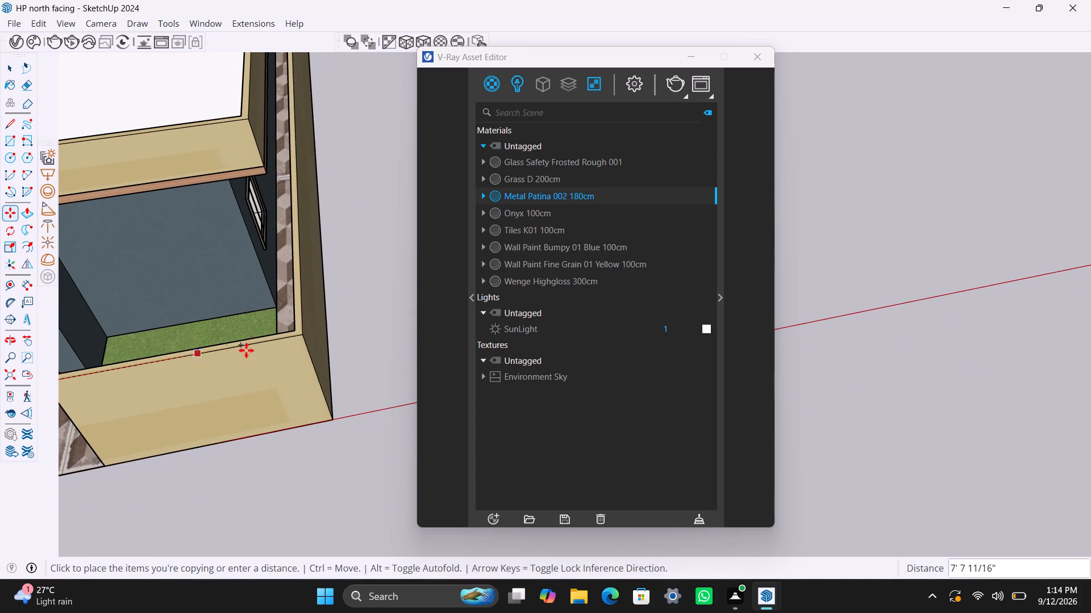
pyautogui.click(276, 339)
pyautogui.press('space')
# Lower the top face of the front boundary wall section beside the gate by 3' with Push/Pull.
pyautogui.scroll(2, 226, 352)
pyautogui.moveTo(229, 351); pyautogui.dragTo(235, 378, button='middle')
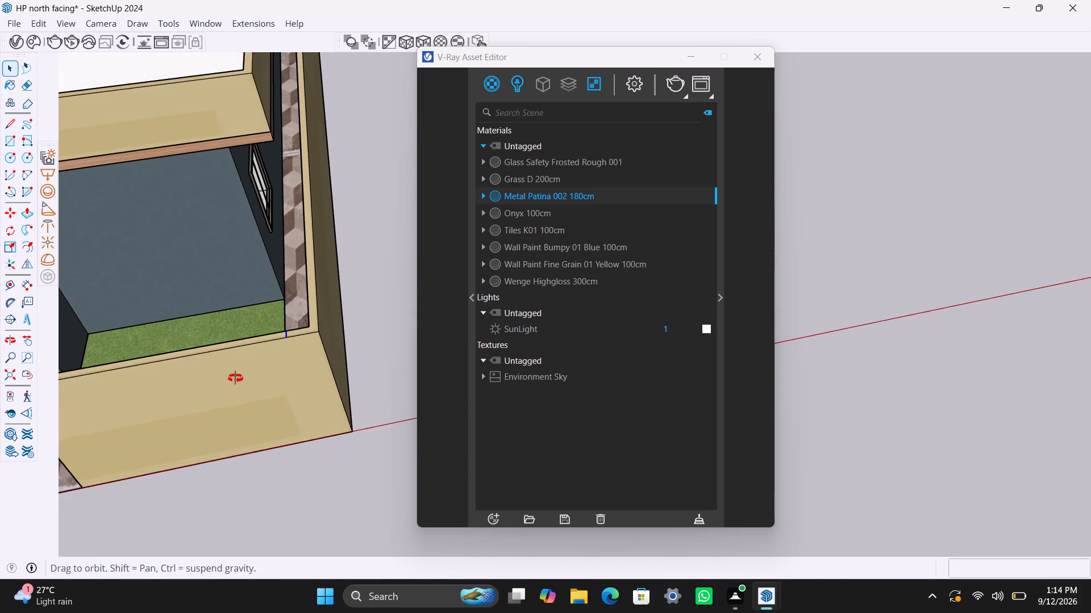
pyautogui.moveTo(235, 378); pyautogui.dragTo(230, 389, button='middle')
pyautogui.scroll(4, 223, 373)
pyautogui.click(218, 345)
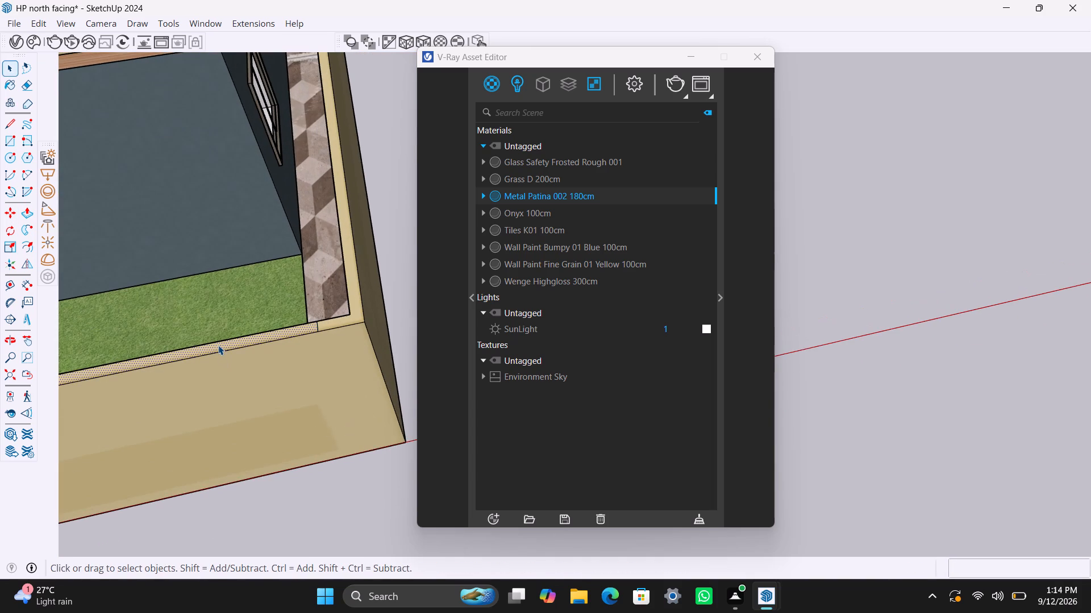
pyautogui.press('p')
pyautogui.moveTo(218, 345); pyautogui.dragTo(265, 434)
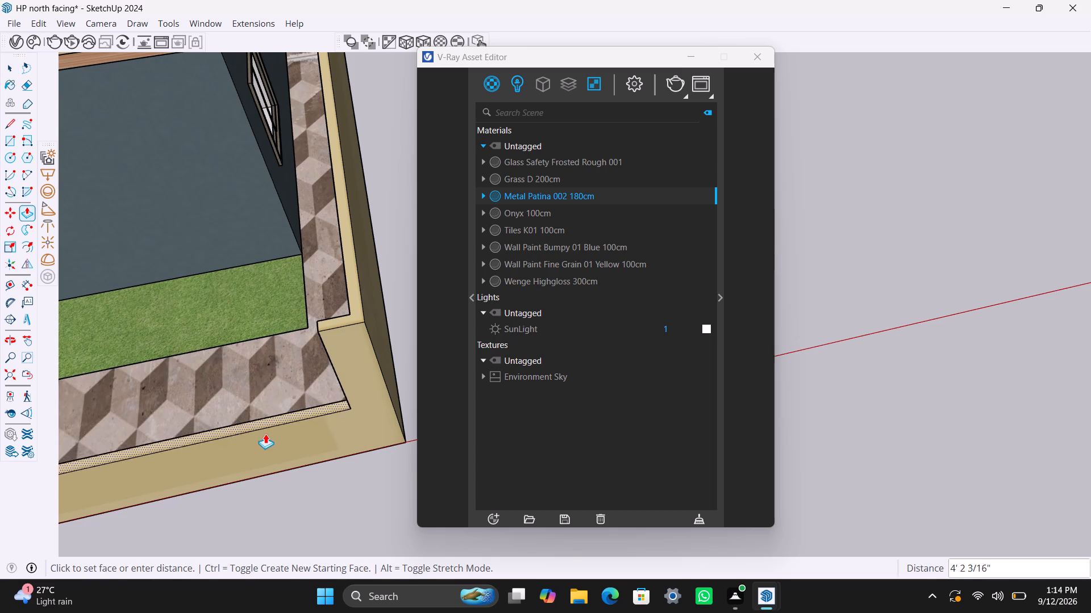
pyautogui.moveTo(265, 434); pyautogui.dragTo(265, 408)
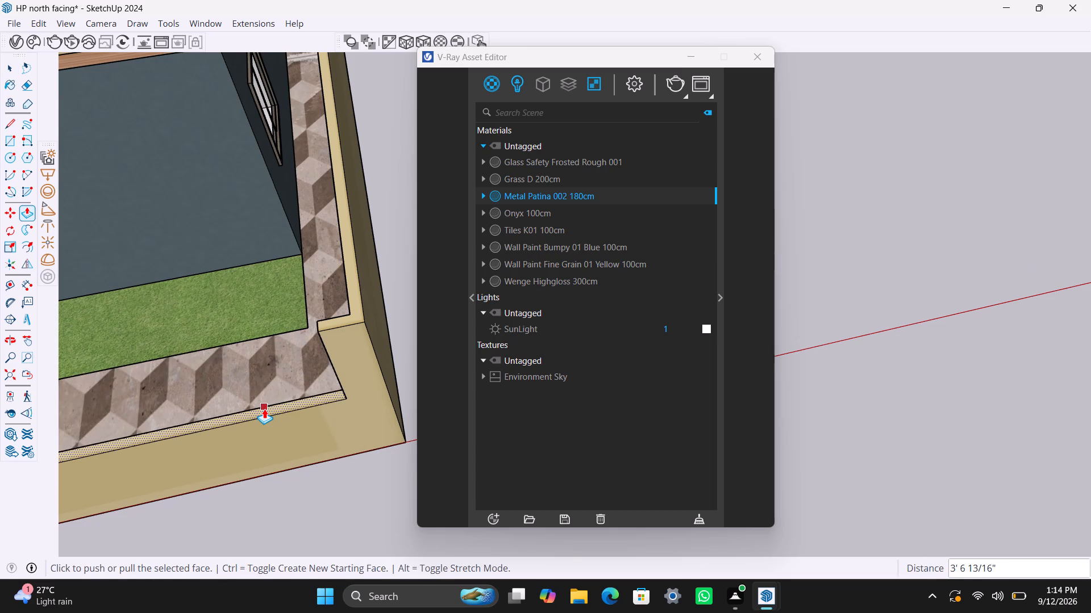
pyautogui.write("3'")
pyautogui.press('Return')
pyautogui.press('space')
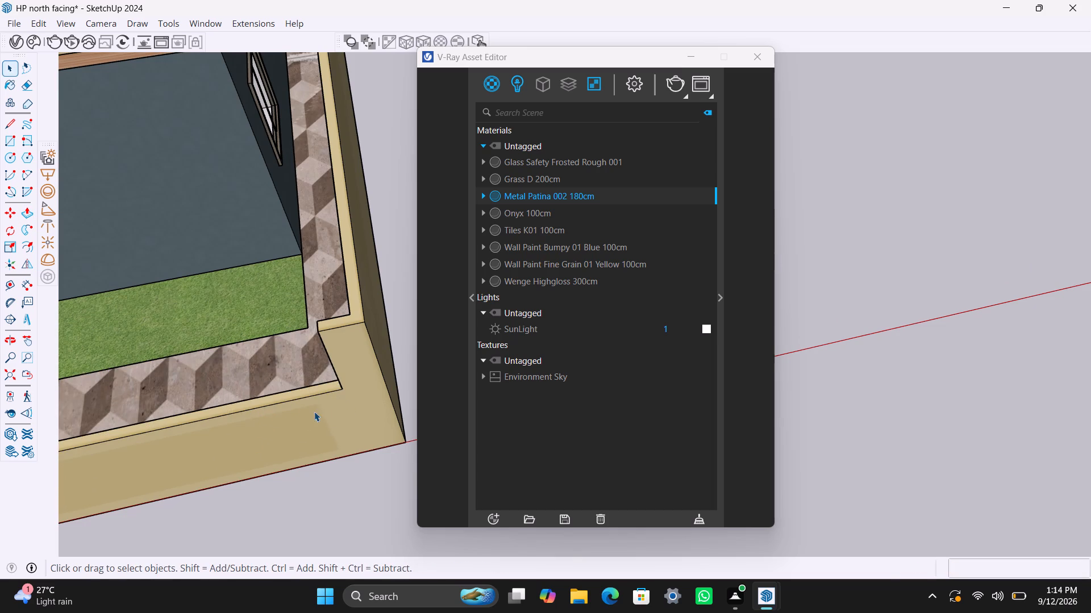
# Examine the lowered front boundary wall section and the house front from several sides.
pyautogui.scroll(-3, 229, 414)
pyautogui.moveTo(196, 426); pyautogui.dragTo(289, 317, button='middle')
pyautogui.scroll(-4, 234, 358)
pyautogui.moveTo(193, 383); pyautogui.dragTo(290, 324, button='middle')
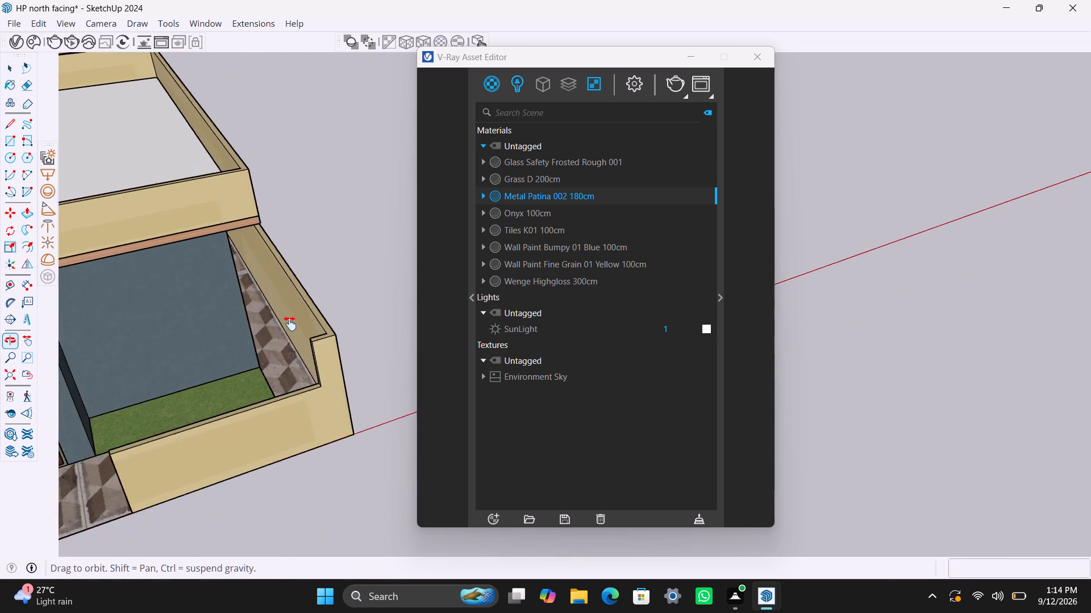
pyautogui.moveTo(290, 324); pyautogui.dragTo(389, 306, button='middle')
pyautogui.scroll(3, 272, 361)
pyautogui.moveTo(264, 418); pyautogui.dragTo(142, 383, button='middle')
pyautogui.scroll(-7, 308, 396)
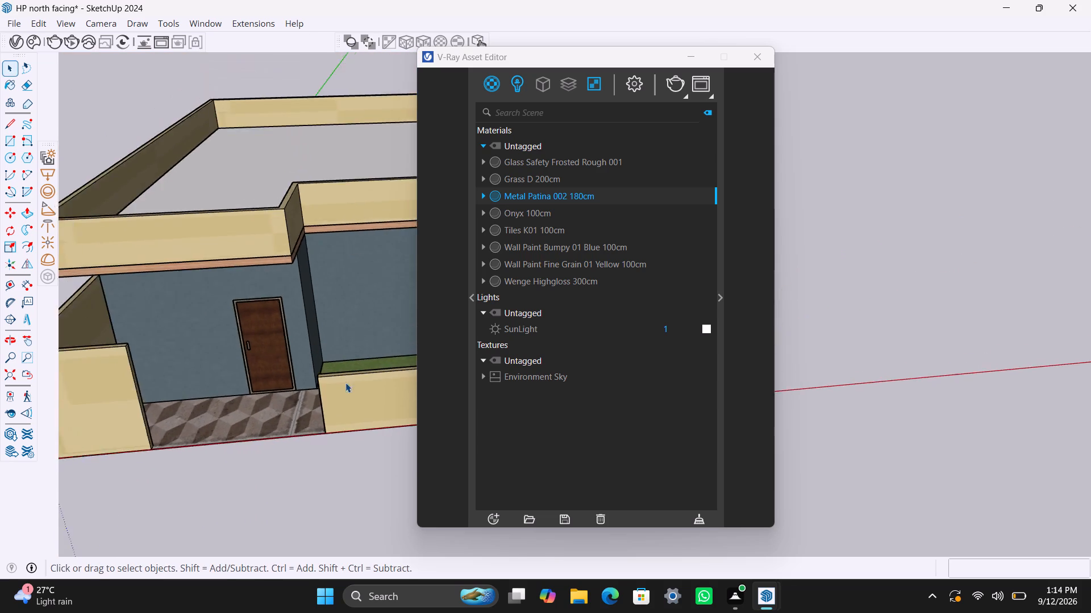
pyautogui.scroll(-2, 345, 383)
pyautogui.keyDown('shift'); pyautogui.moveTo(324, 384); pyautogui.dragTo(186, 404, button='middle'); pyautogui.keyUp('shift')
# Offset the outline of the lowered boundary wall's top face inward by about 1 7/8".
pyautogui.scroll(2, 260, 393)
pyautogui.moveTo(257, 393); pyautogui.dragTo(284, 431, button='middle')
pyautogui.scroll(3, 210, 437)
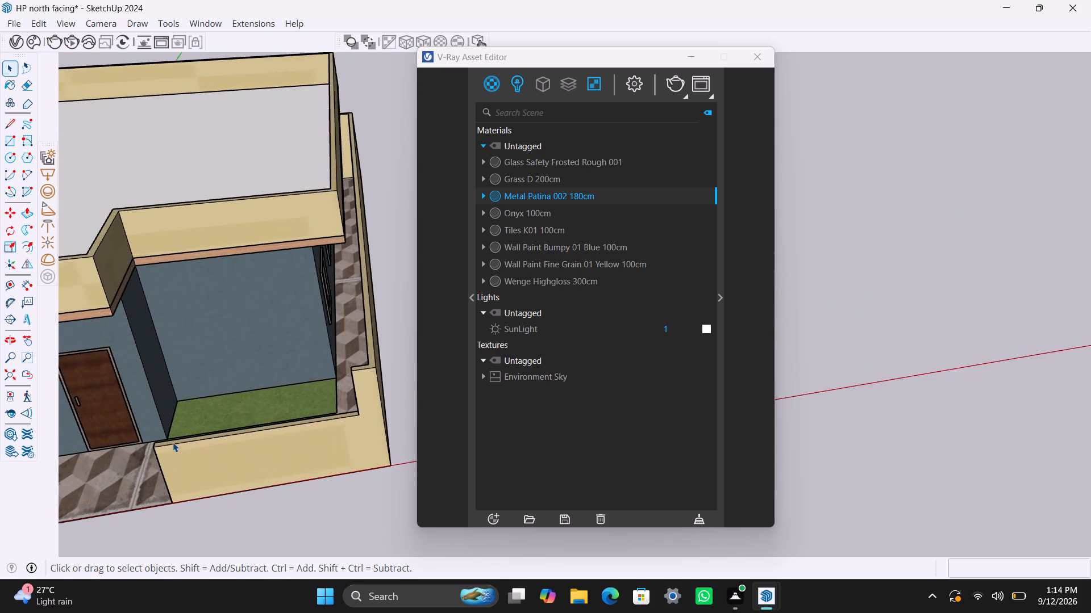
pyautogui.scroll(3, 173, 442)
pyautogui.moveTo(186, 442); pyautogui.dragTo(181, 518, button='middle')
pyautogui.scroll(9, 205, 444)
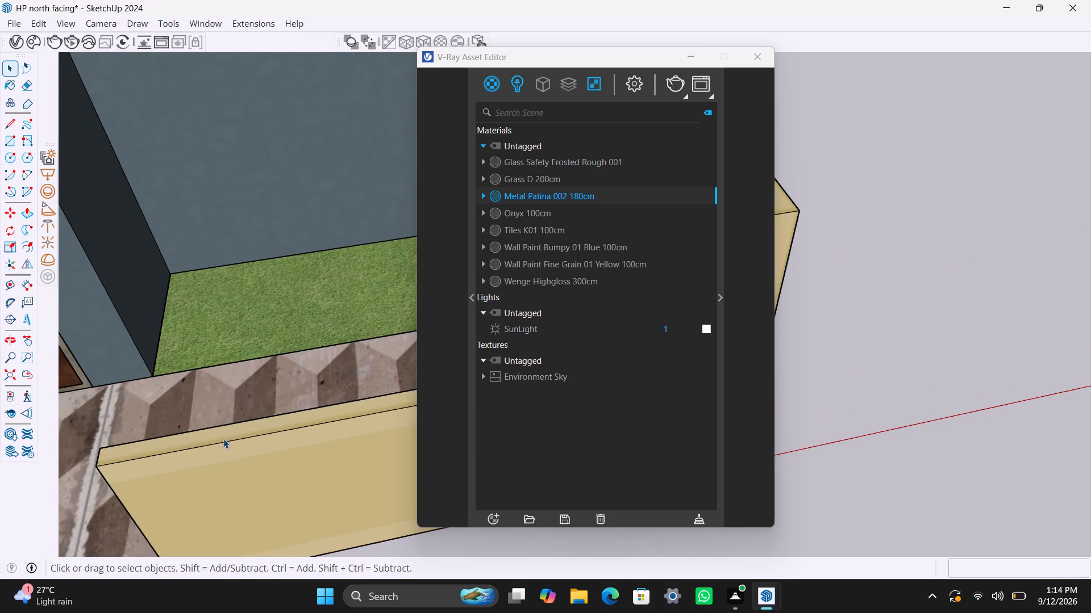
pyautogui.doubleClick(227, 433)
pyautogui.click(223, 433)
pyautogui.click(222, 435)
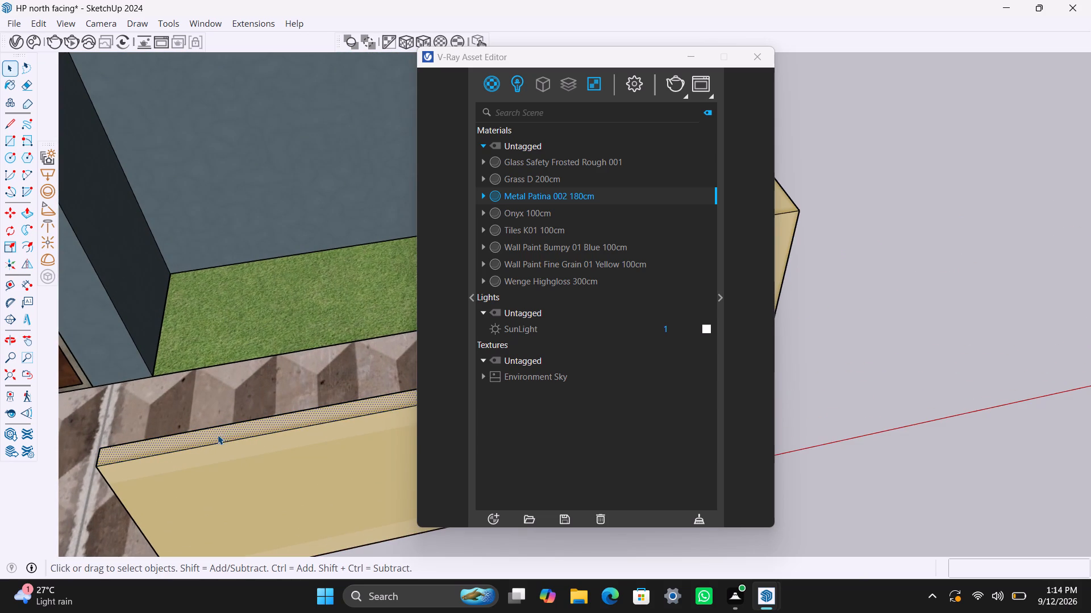
pyautogui.press('f')
pyautogui.click(194, 436)
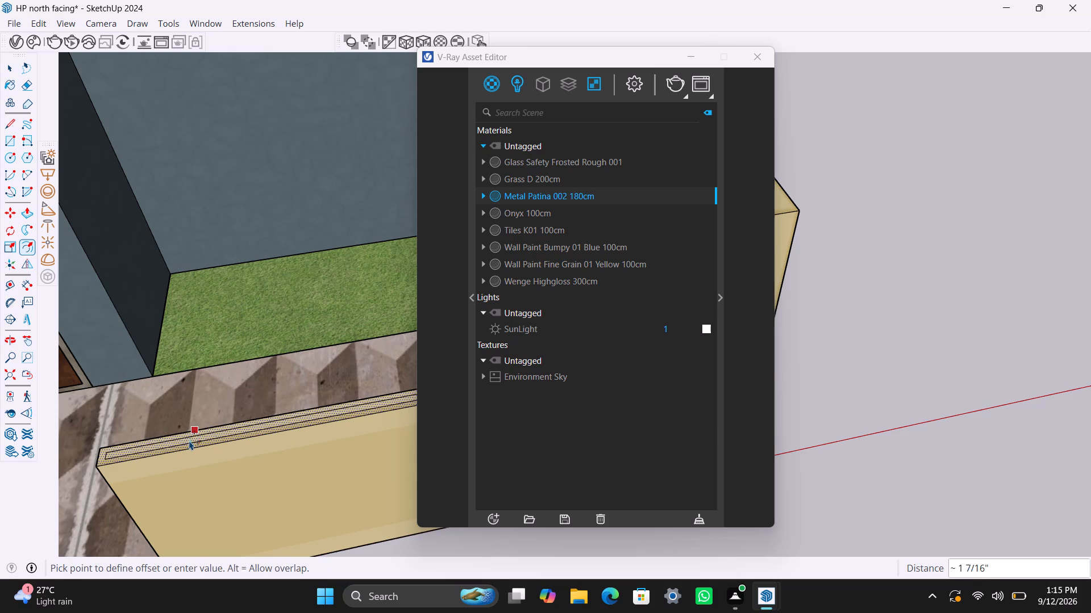
pyautogui.click(189, 439)
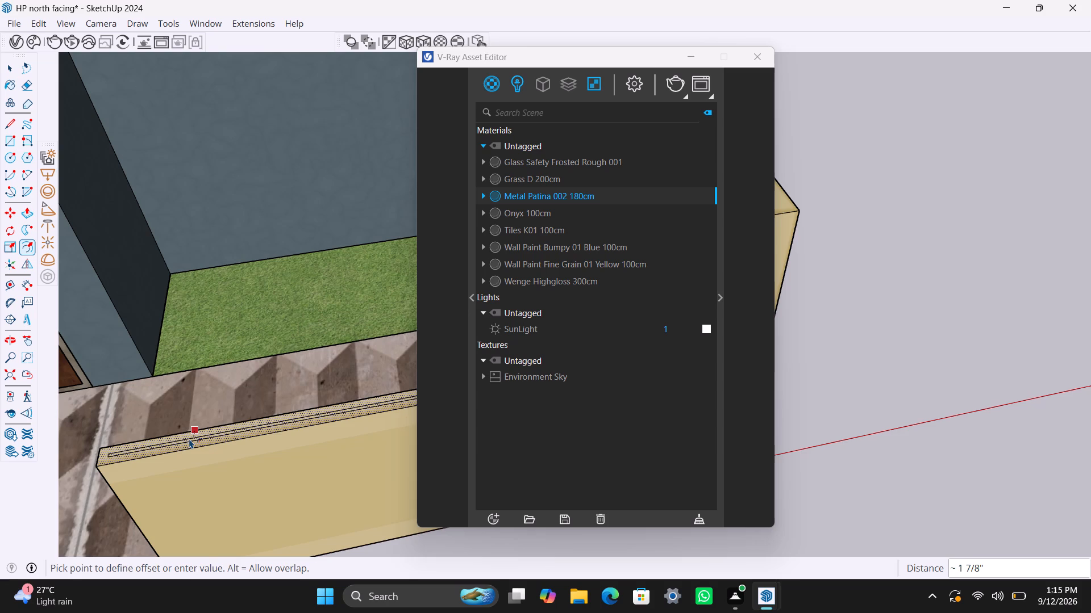
pyautogui.press('space')
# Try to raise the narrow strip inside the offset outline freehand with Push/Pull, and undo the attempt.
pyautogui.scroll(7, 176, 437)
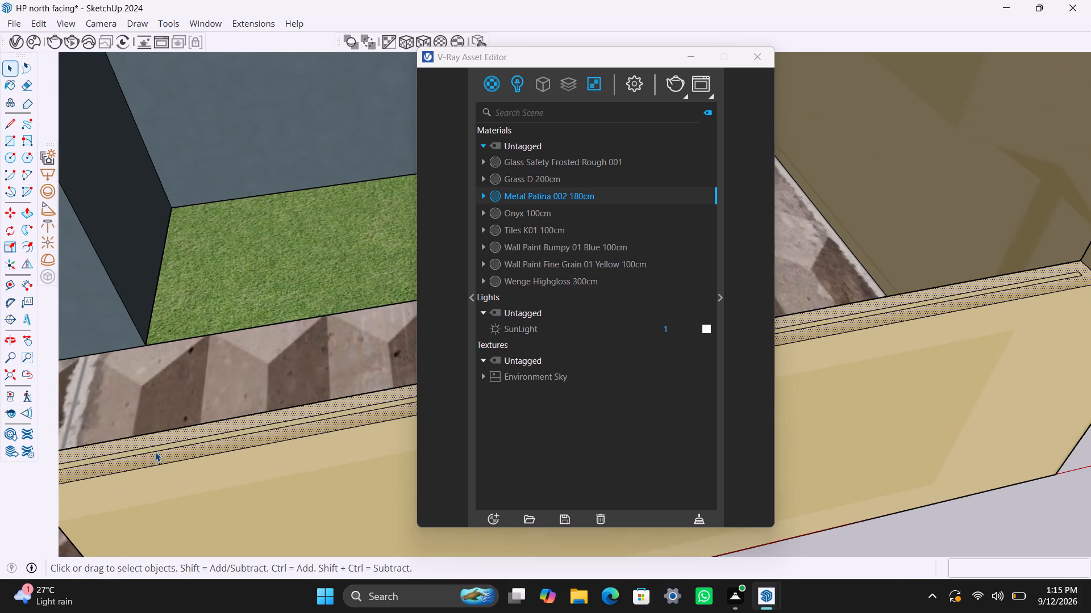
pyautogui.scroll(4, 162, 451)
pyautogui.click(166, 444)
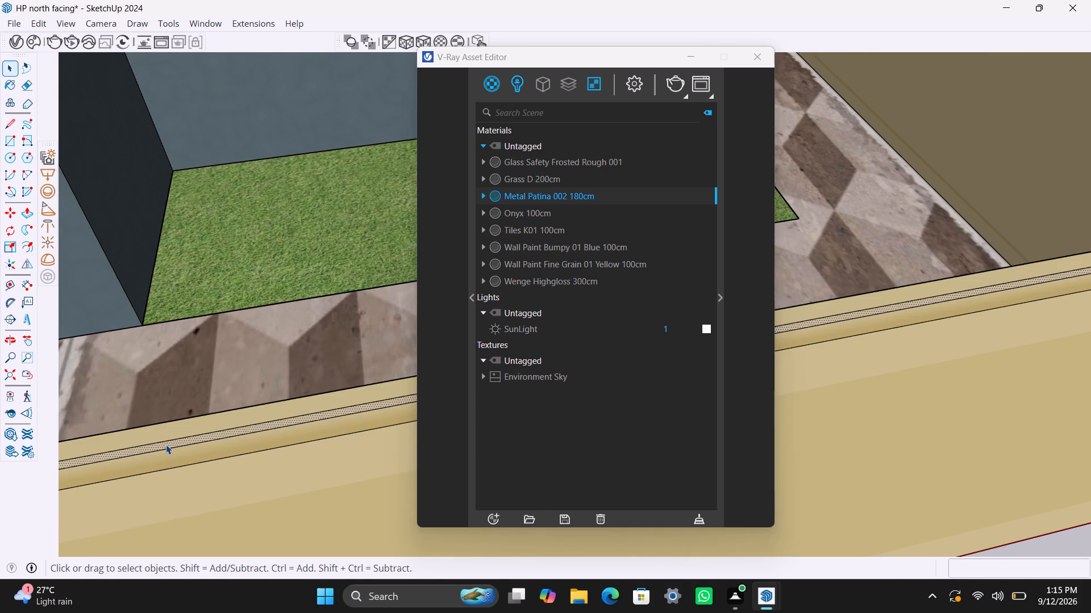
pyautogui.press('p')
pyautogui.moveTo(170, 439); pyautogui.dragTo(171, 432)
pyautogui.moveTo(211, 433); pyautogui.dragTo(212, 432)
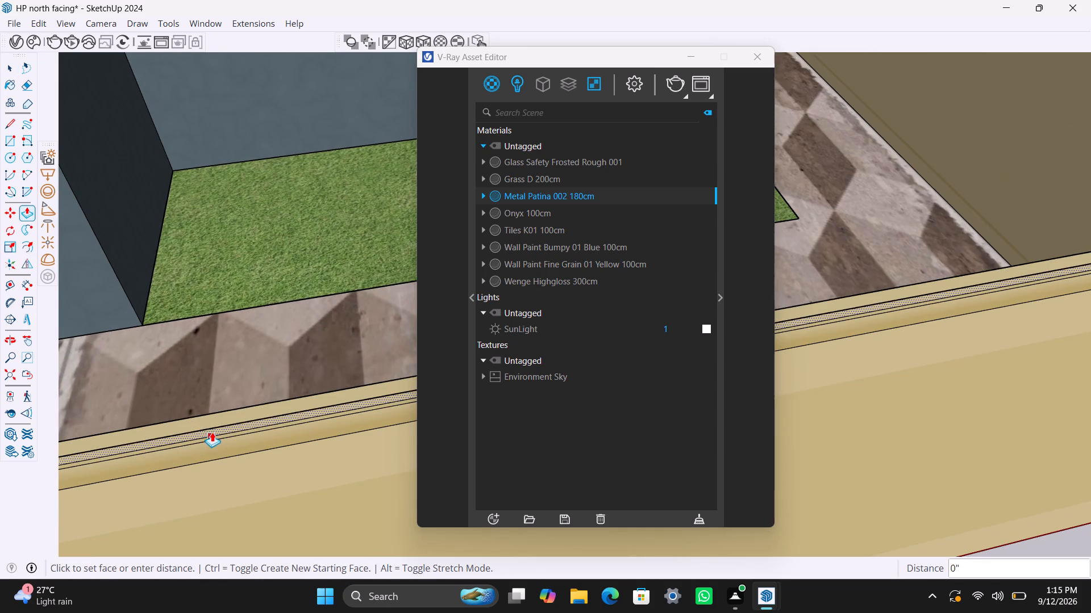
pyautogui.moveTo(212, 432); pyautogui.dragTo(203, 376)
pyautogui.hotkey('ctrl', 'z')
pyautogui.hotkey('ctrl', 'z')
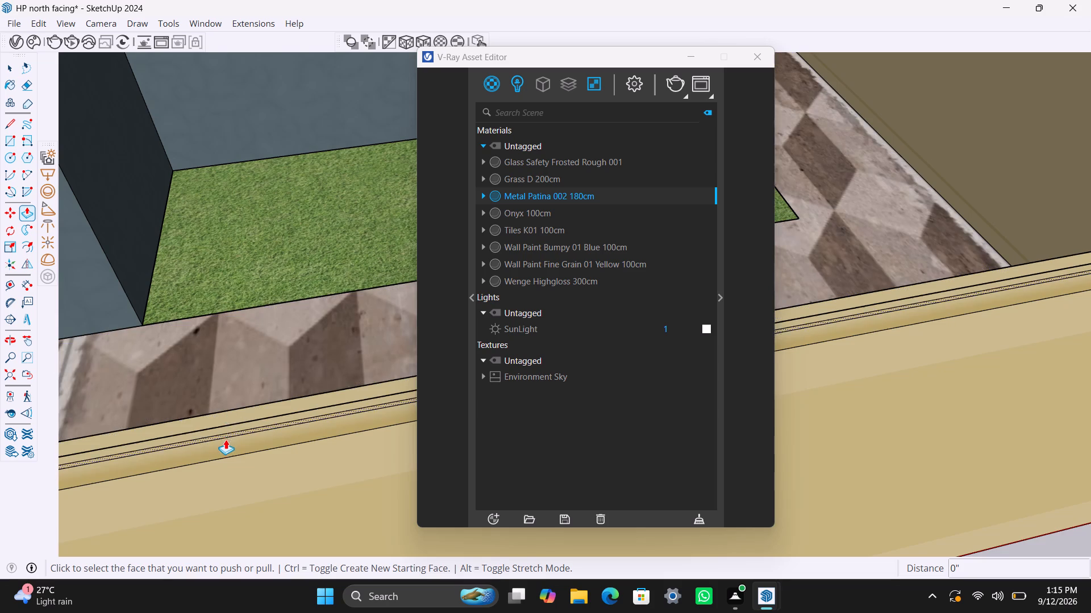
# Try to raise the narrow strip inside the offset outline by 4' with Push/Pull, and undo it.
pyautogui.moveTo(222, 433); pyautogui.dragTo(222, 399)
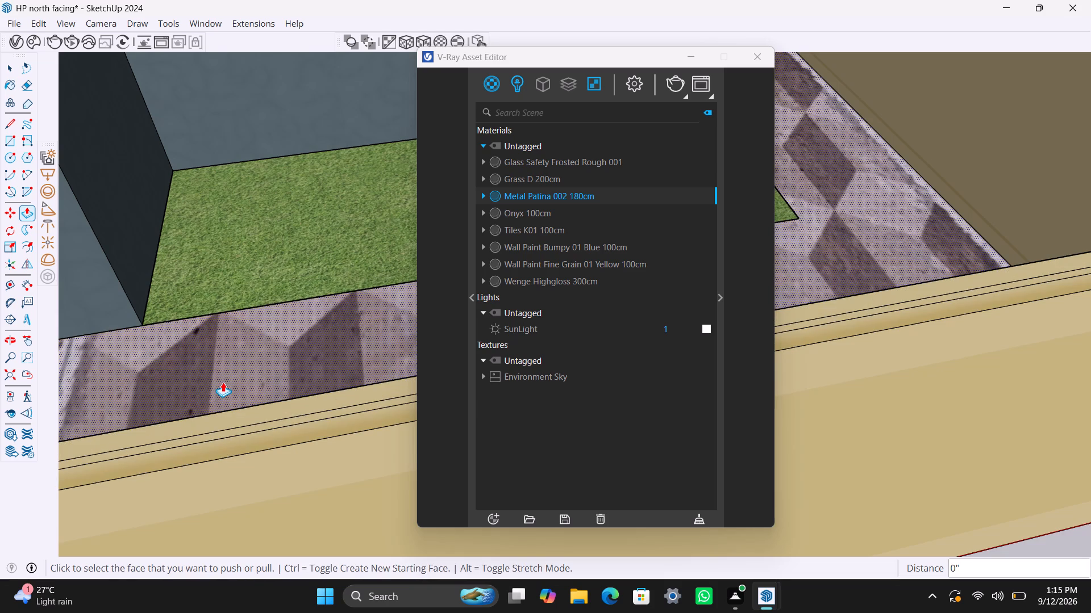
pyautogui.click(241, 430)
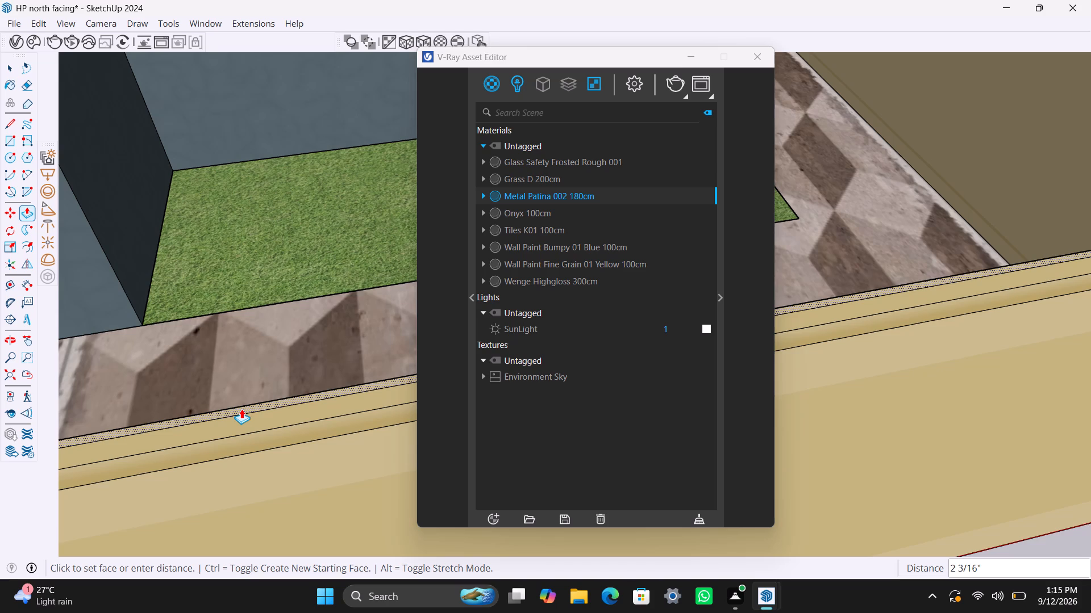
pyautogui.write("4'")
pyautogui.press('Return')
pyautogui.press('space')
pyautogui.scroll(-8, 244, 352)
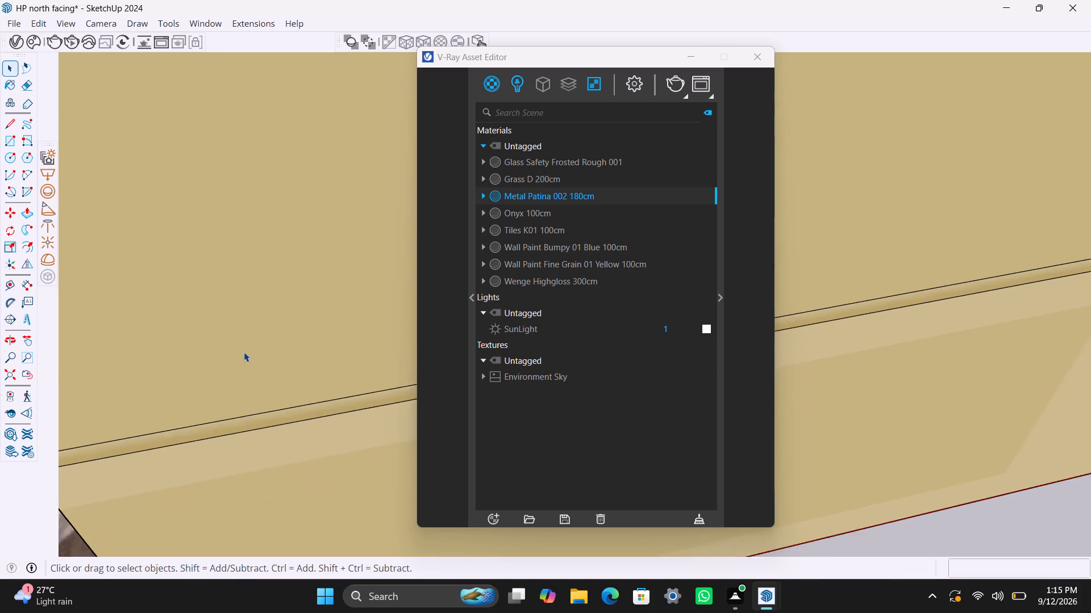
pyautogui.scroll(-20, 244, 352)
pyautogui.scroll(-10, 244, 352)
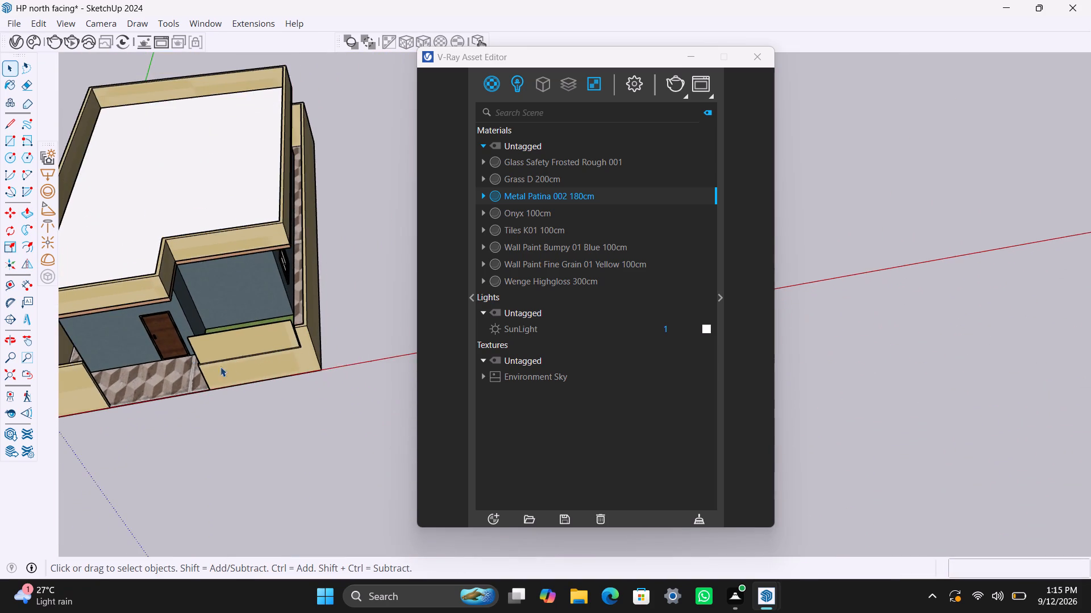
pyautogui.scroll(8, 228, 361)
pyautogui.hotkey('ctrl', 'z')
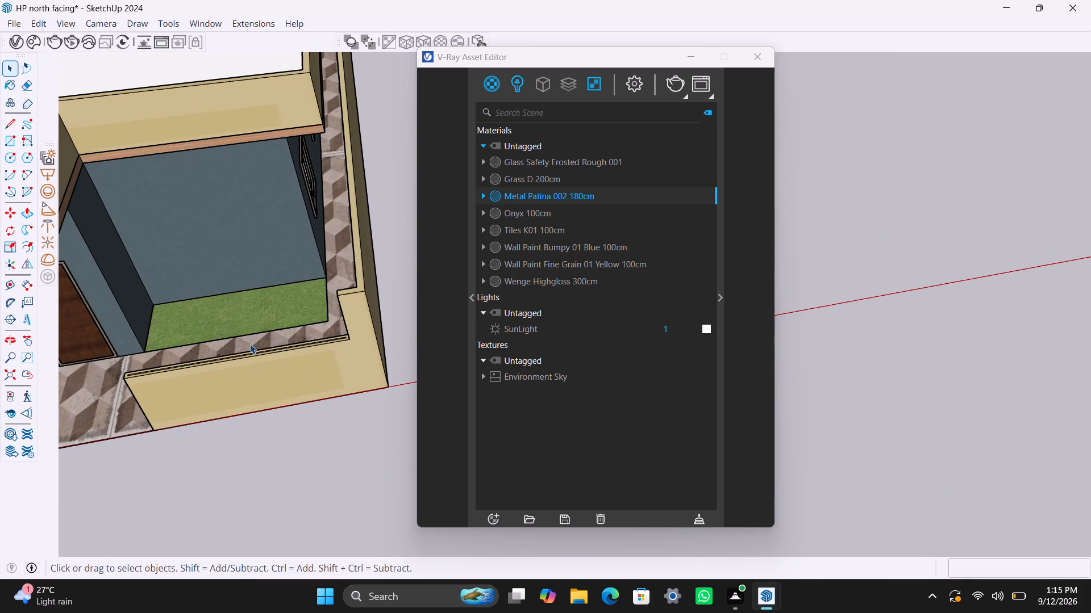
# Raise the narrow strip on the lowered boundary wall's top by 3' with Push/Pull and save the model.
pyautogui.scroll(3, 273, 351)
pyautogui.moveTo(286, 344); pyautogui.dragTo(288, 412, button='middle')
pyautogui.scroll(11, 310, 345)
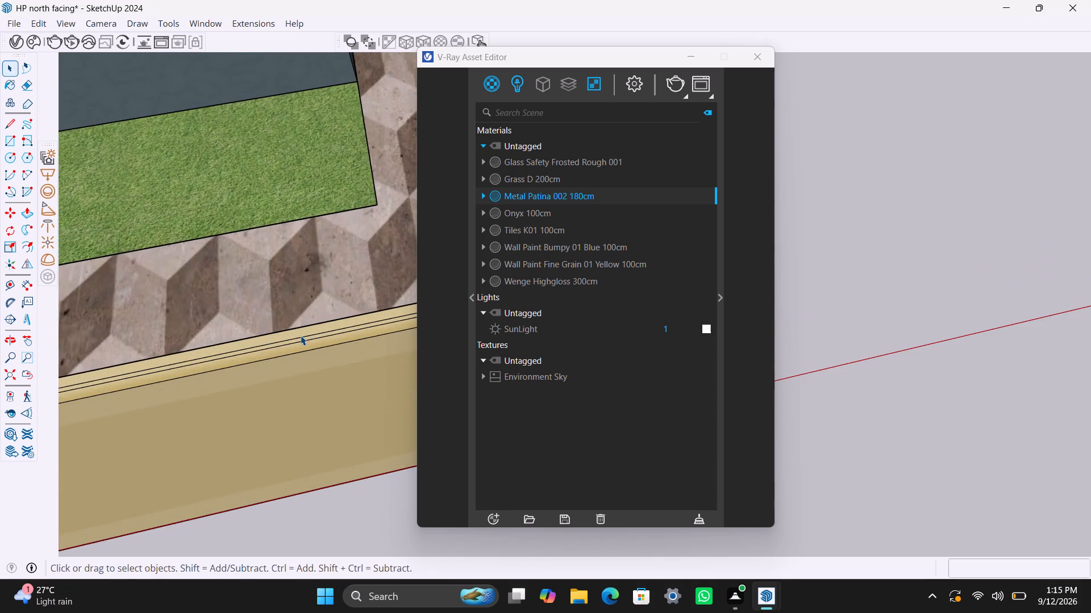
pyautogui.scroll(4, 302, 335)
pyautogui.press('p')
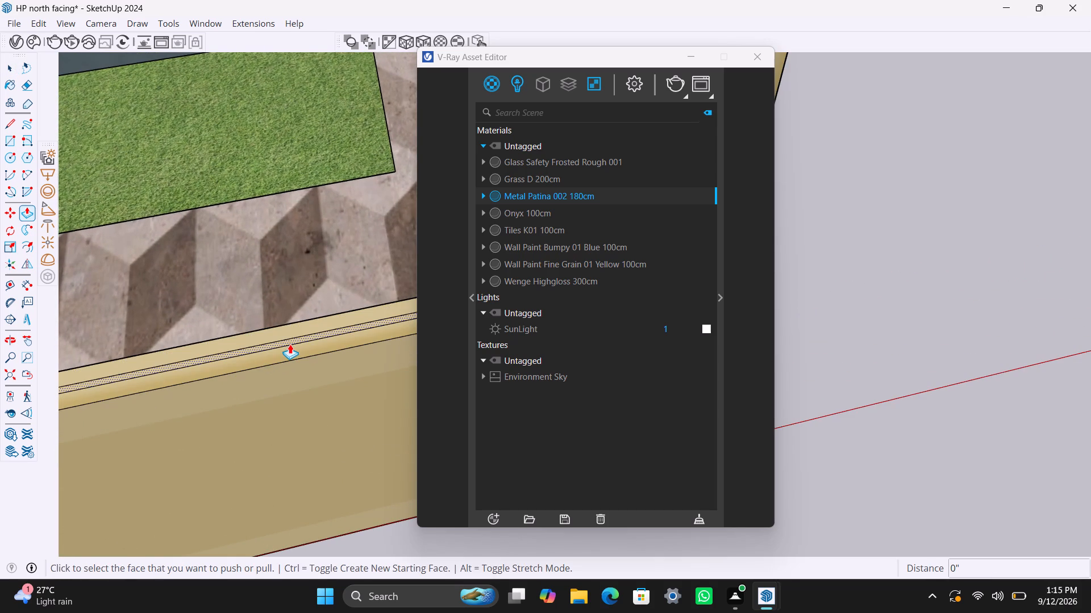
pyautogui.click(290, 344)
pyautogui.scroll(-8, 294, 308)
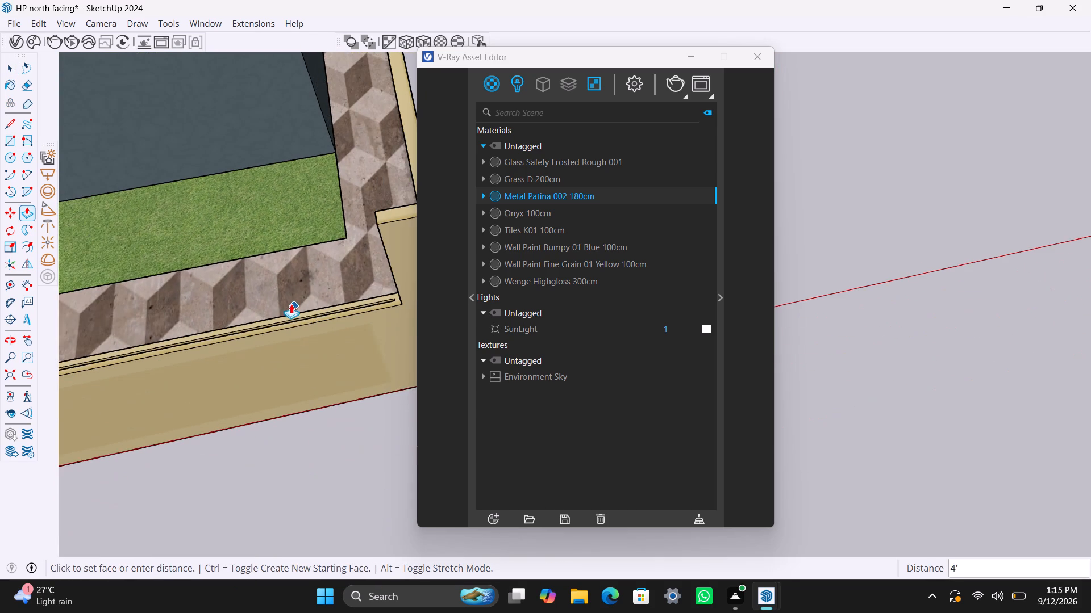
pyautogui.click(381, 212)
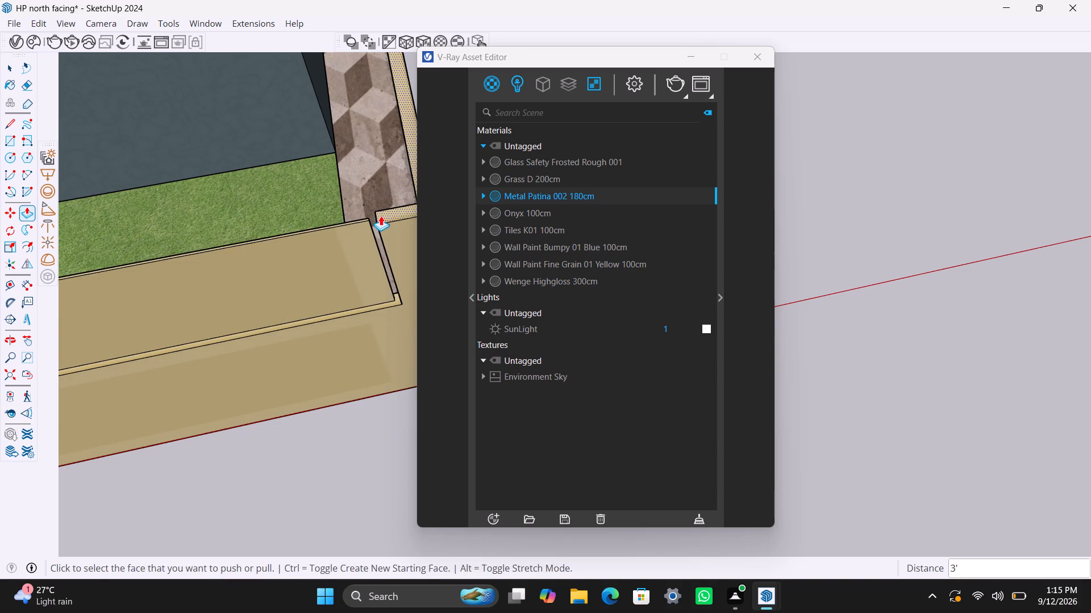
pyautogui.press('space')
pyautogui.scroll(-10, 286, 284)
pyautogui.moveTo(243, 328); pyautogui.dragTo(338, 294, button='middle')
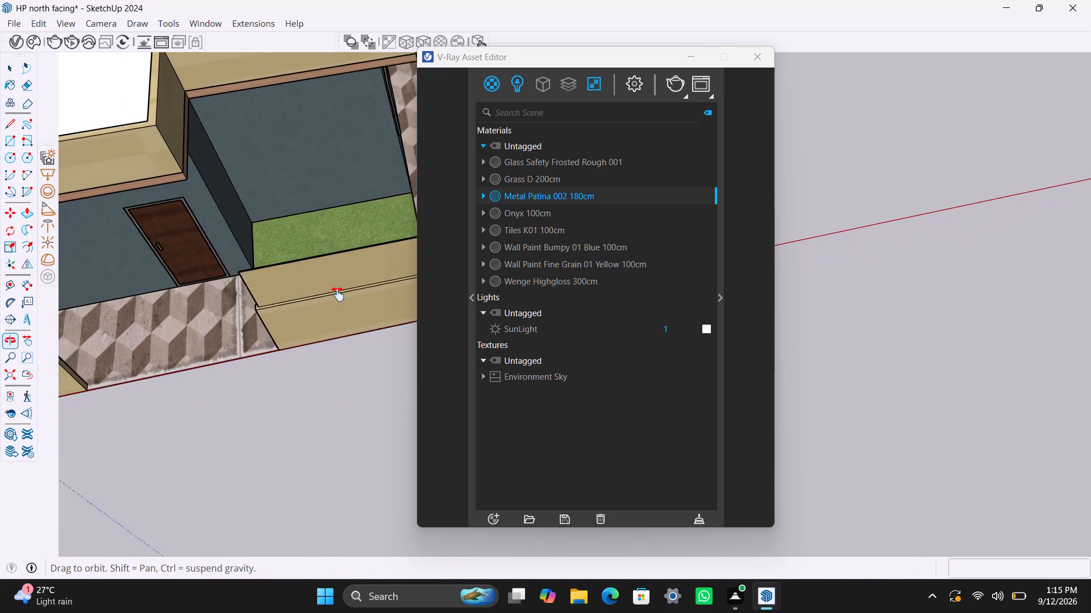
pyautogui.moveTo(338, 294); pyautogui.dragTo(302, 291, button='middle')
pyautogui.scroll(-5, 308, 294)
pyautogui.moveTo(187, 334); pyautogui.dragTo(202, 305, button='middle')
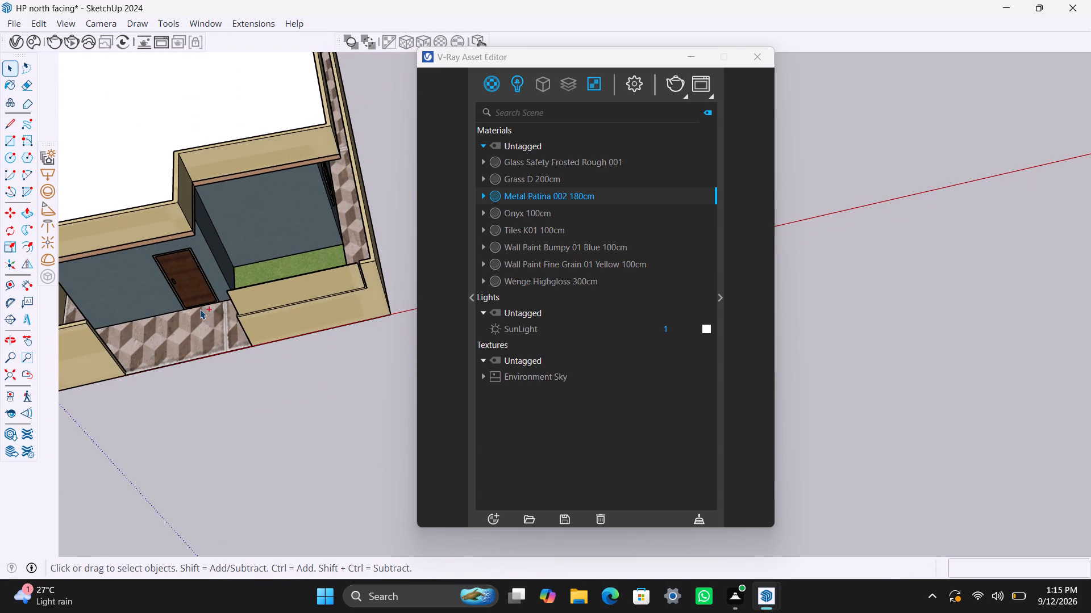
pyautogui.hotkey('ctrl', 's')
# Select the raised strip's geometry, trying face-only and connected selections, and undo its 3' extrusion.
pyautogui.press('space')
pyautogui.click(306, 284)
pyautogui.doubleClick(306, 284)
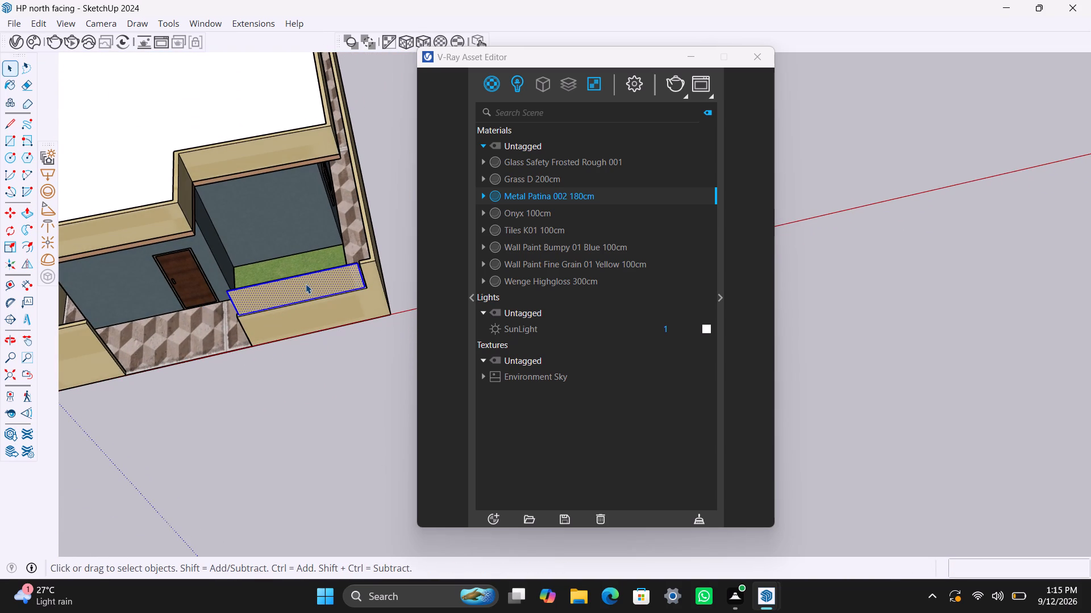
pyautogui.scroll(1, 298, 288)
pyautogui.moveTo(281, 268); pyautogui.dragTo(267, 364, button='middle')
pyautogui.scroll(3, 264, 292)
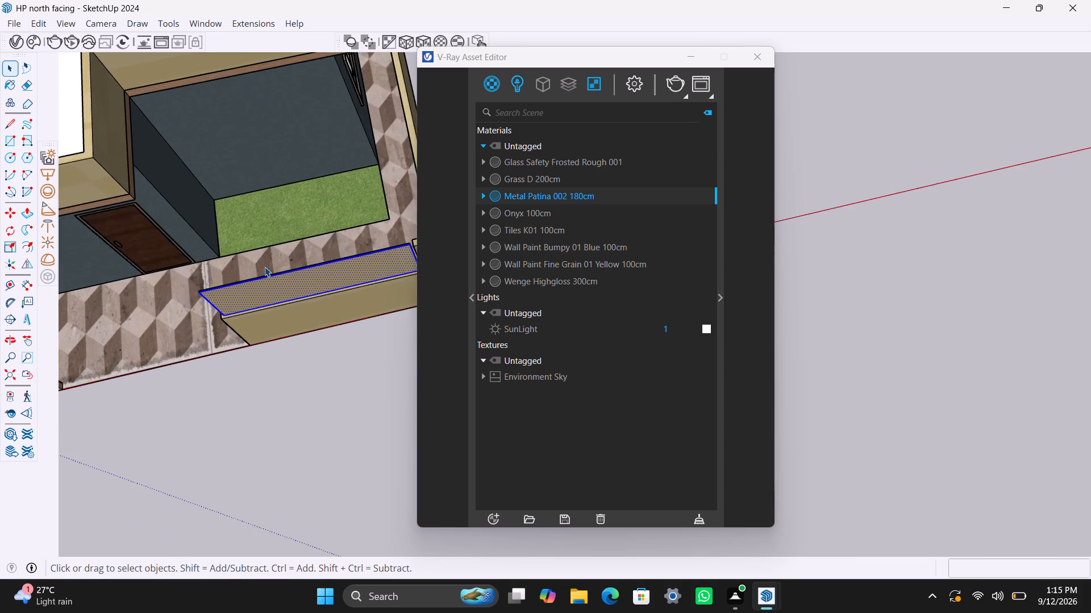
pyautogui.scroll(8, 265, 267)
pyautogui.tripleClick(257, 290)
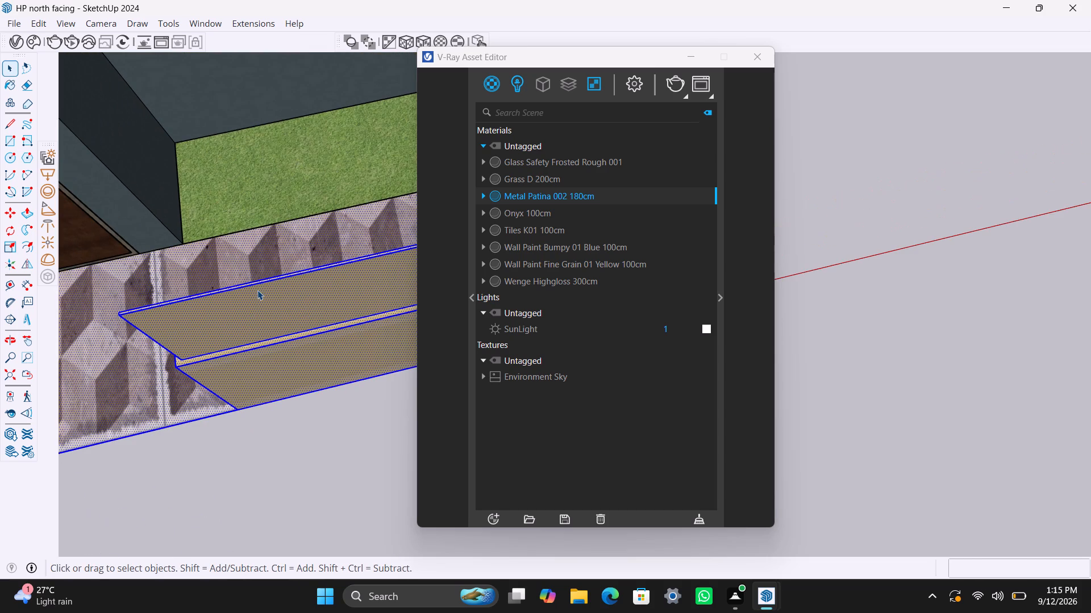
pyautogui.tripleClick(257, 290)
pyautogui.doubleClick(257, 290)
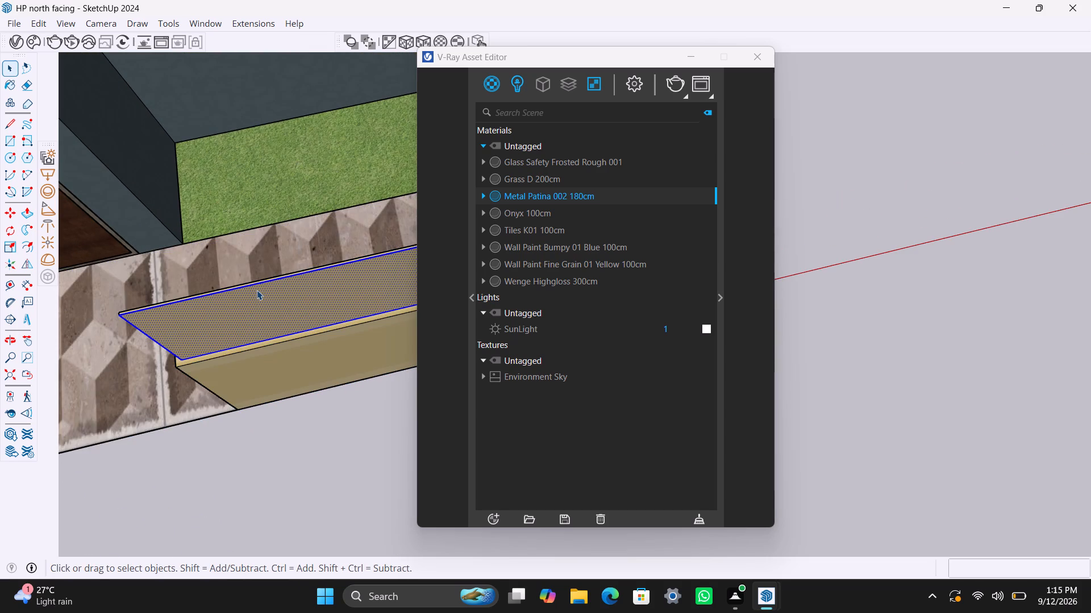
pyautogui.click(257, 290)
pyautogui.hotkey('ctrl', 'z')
# Make the narrow strip face on the lowered boundary wall's top a separate group.
pyautogui.scroll(1, 177, 392)
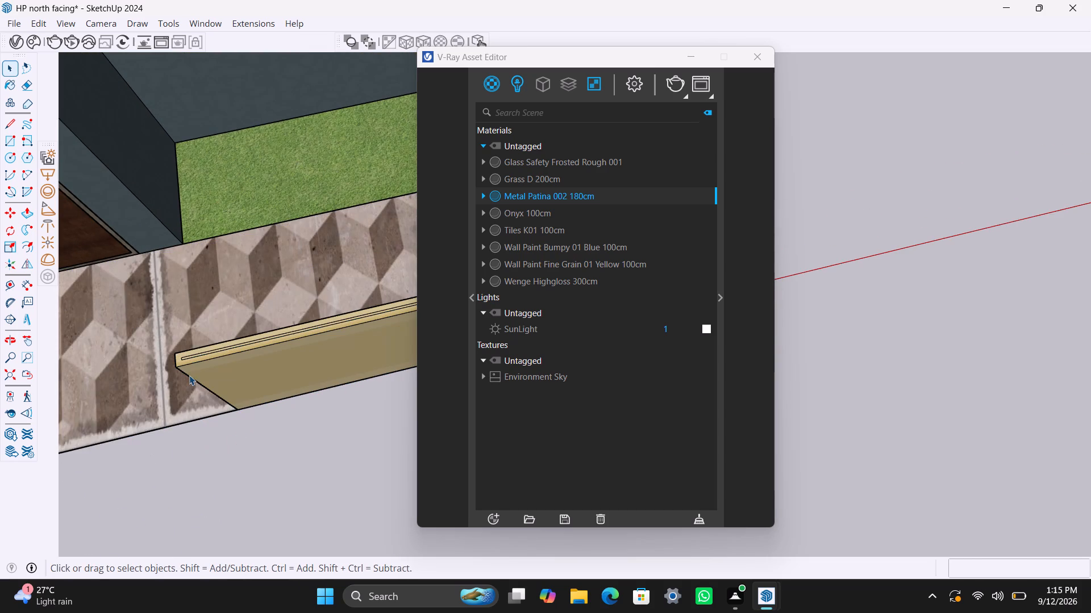
pyautogui.scroll(9, 189, 375)
pyautogui.doubleClick(211, 342)
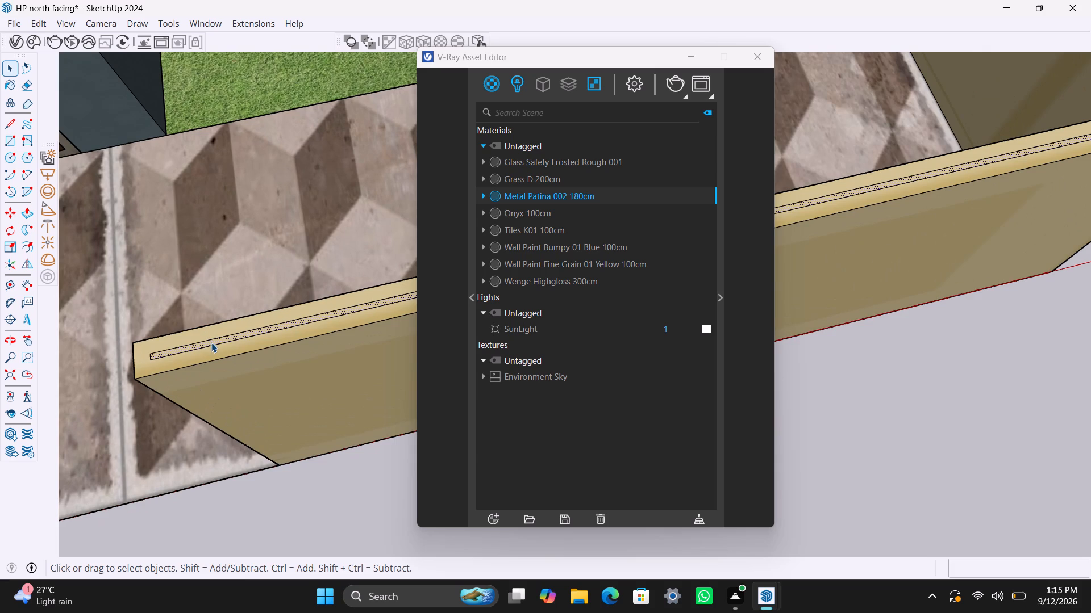
pyautogui.rightClick(212, 343)
pyautogui.click(282, 143)
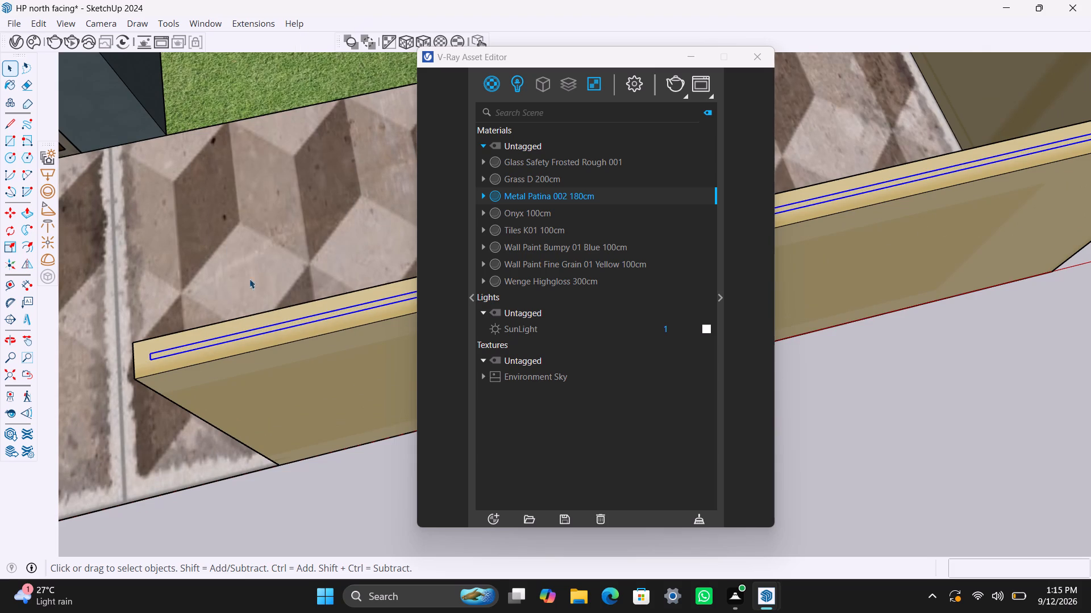
# Inside the strip's group, raise the face with Push/Pull to the top of the taller adjoining boundary wall.
pyautogui.scroll(6, 224, 346)
pyautogui.tripleClick(222, 337)
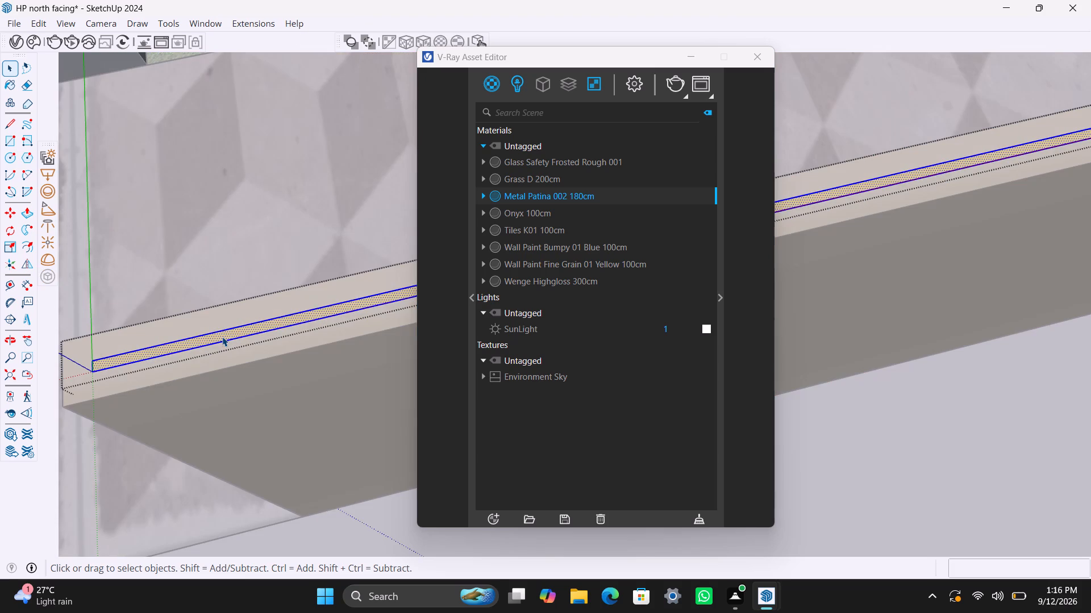
pyautogui.press('p')
pyautogui.moveTo(223, 324); pyautogui.dragTo(218, 208)
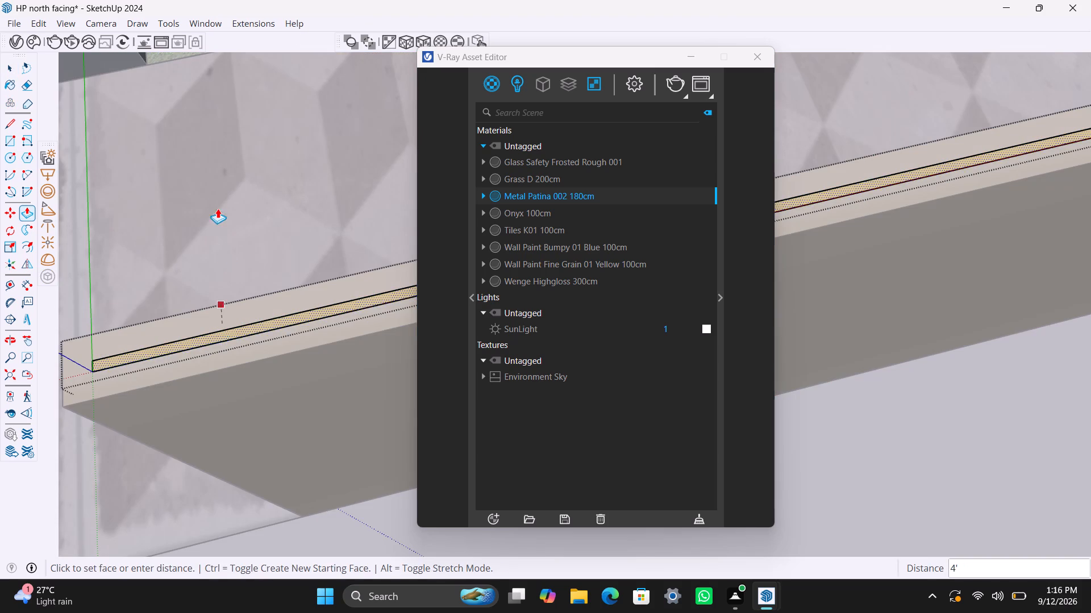
pyautogui.moveTo(218, 208); pyautogui.dragTo(216, 182)
pyautogui.hotkey('ctrl', 'z')
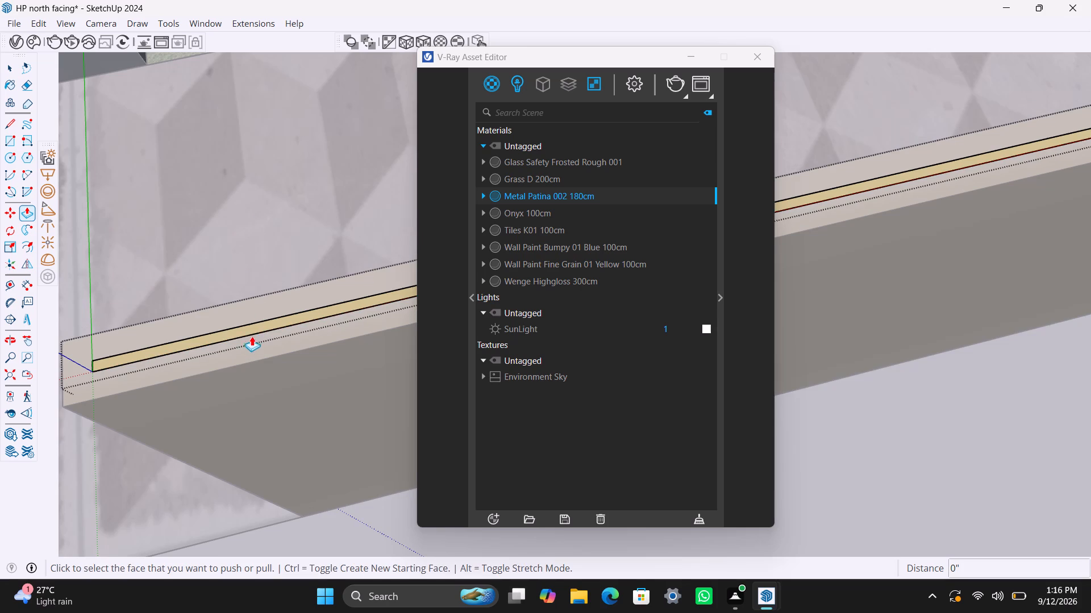
pyautogui.moveTo(252, 326); pyautogui.dragTo(256, 207)
pyautogui.scroll(-8, 308, 297)
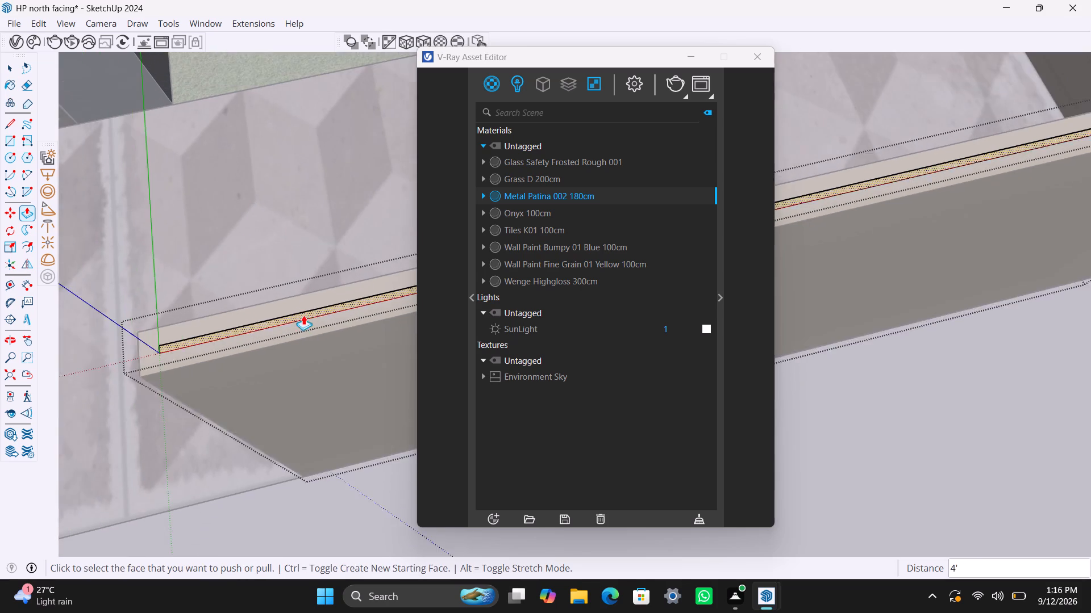
pyautogui.scroll(-17, 303, 315)
pyautogui.moveTo(256, 261); pyautogui.dragTo(156, 335, button='middle')
pyautogui.scroll(2, 305, 323)
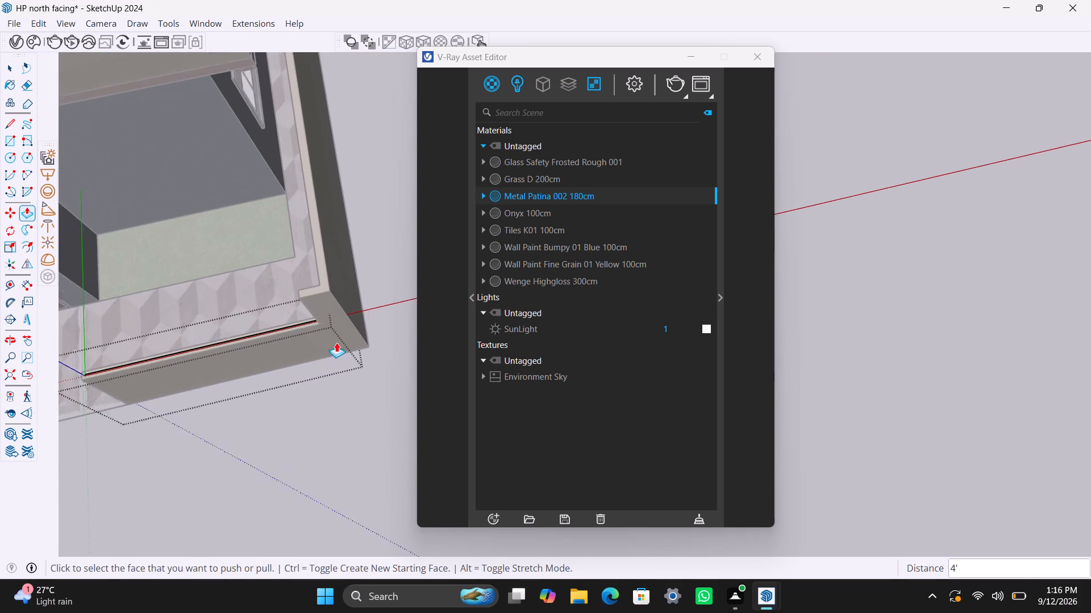
pyautogui.scroll(1, 336, 342)
pyautogui.scroll(12, 309, 304)
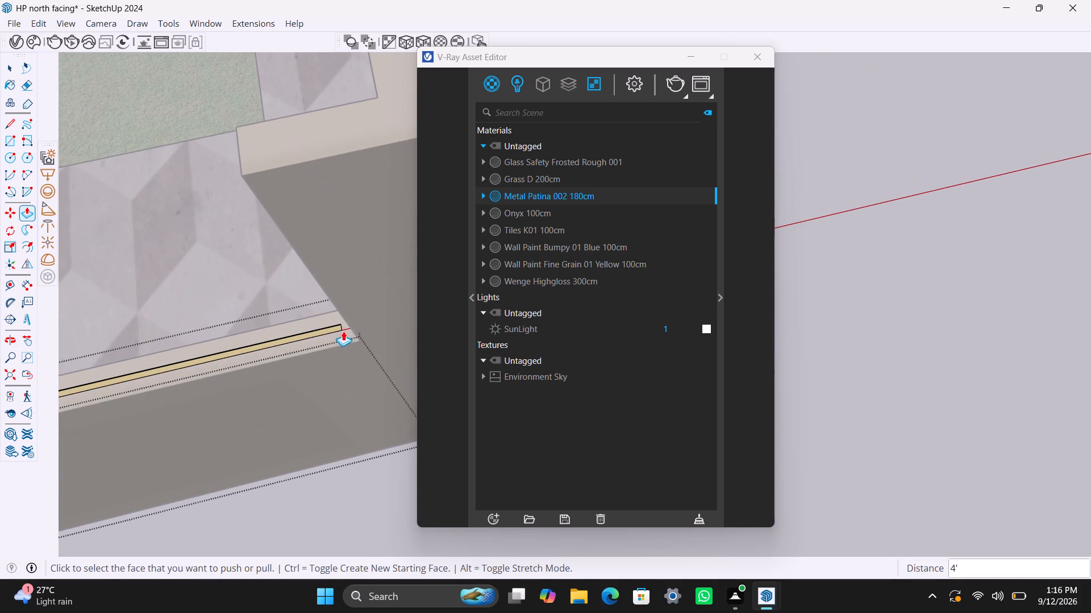
pyautogui.moveTo(338, 327); pyautogui.dragTo(263, 159)
pyautogui.press('space')
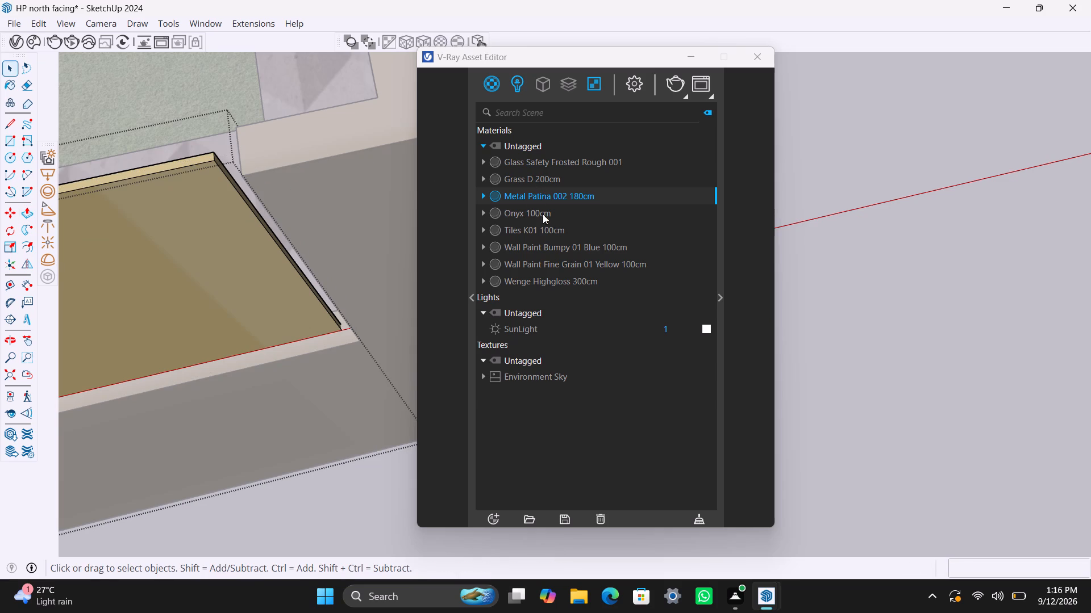
pyautogui.click(364, 493)
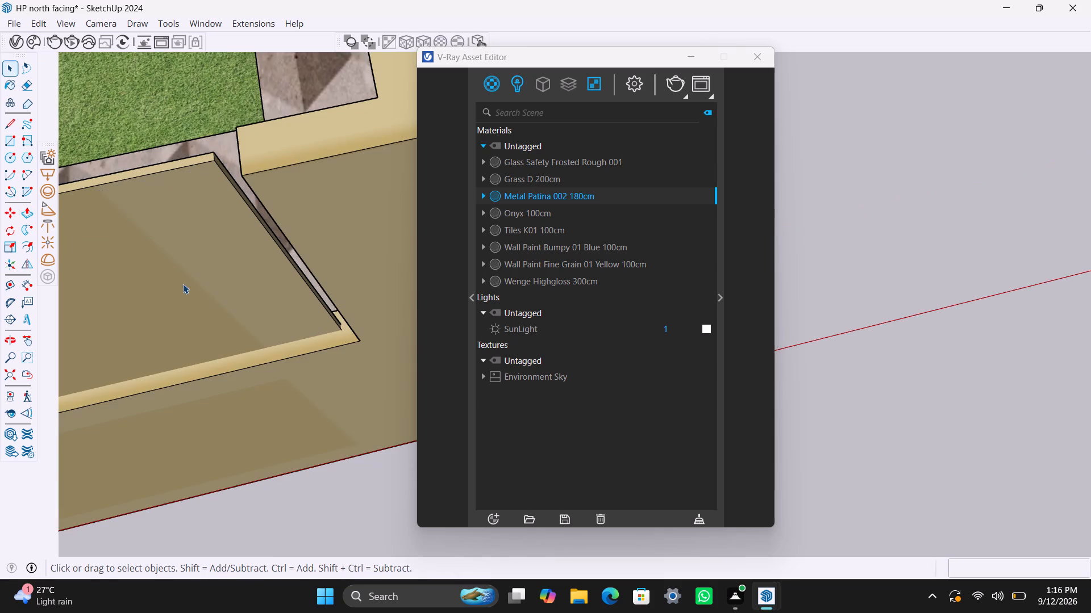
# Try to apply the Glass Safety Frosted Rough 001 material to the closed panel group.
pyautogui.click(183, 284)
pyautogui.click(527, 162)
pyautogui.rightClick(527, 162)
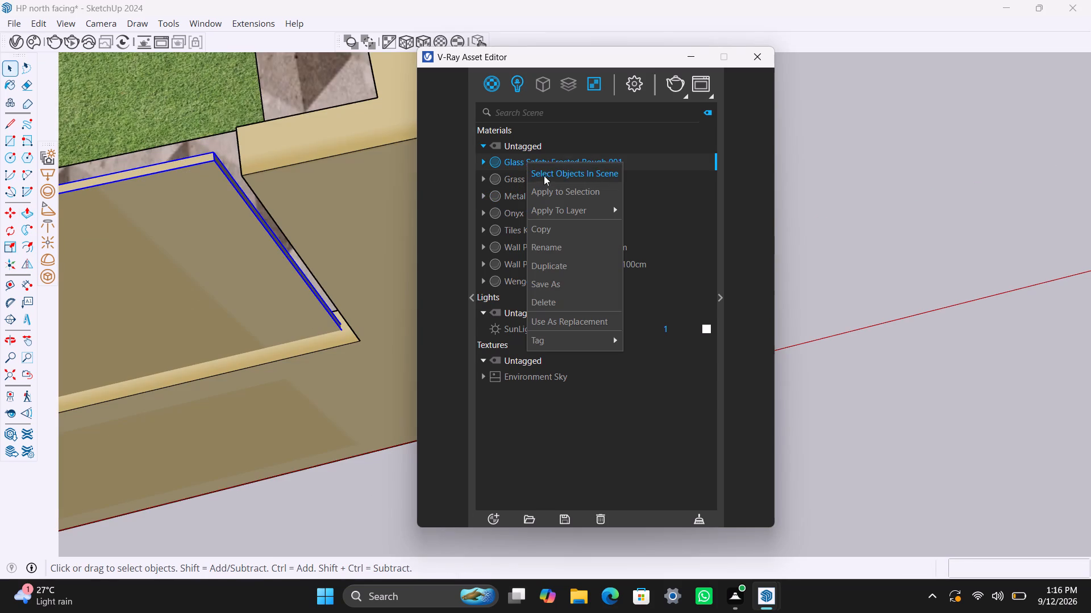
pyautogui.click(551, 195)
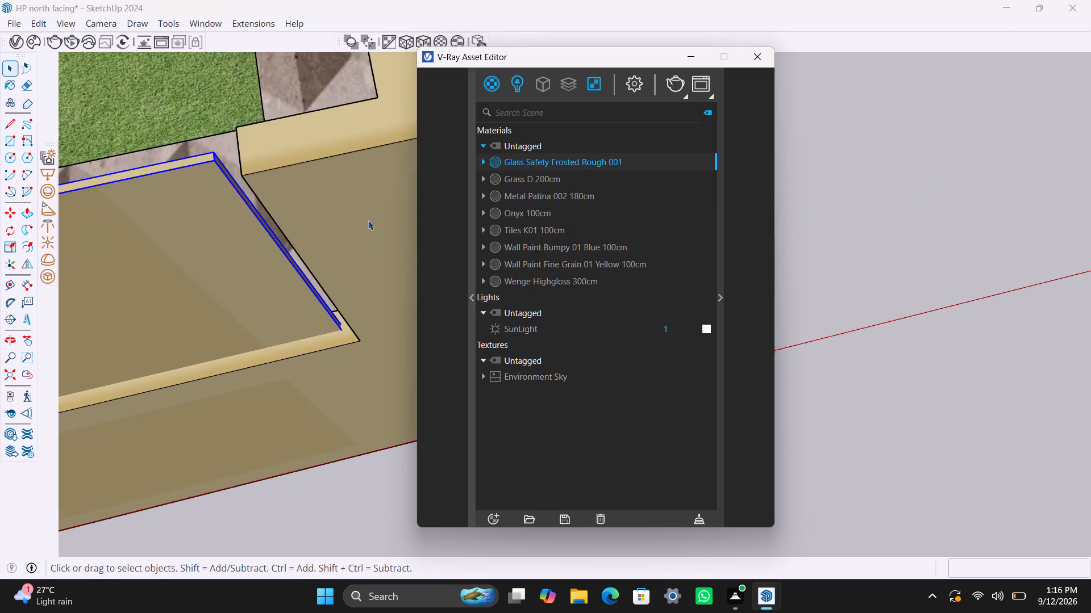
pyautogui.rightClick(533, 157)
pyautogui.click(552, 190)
# Apply Glass Safety Frosted Rough 001 to all faces inside the raised panel's group and close the group.
pyautogui.press('space')
pyautogui.click(230, 271)
pyautogui.click(227, 271)
pyautogui.doubleClick(220, 268)
pyautogui.click(216, 262)
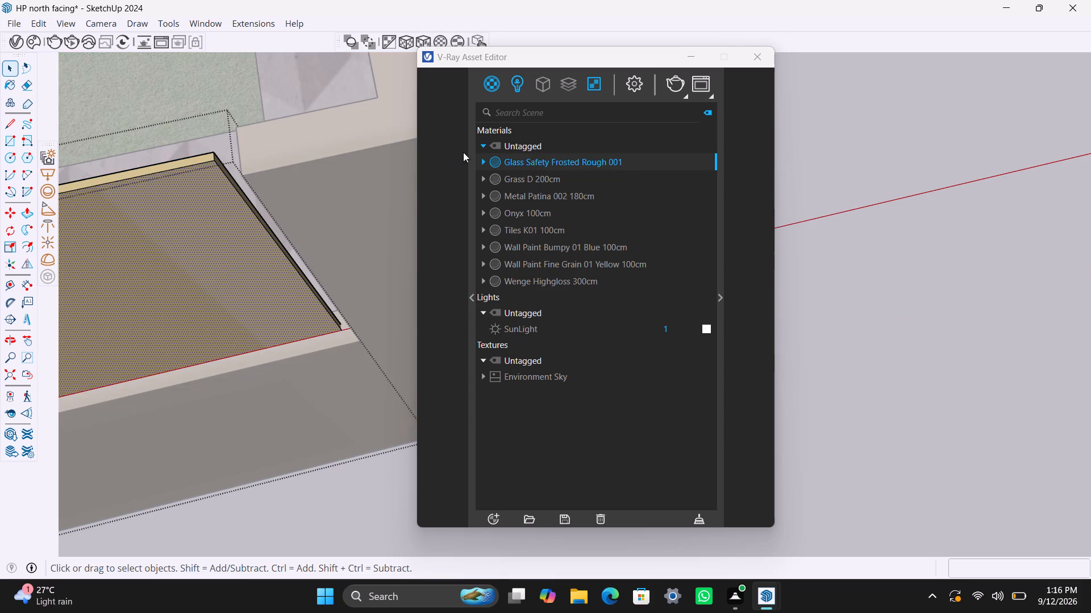
pyautogui.click(839, 155)
pyautogui.tripleClick(194, 234)
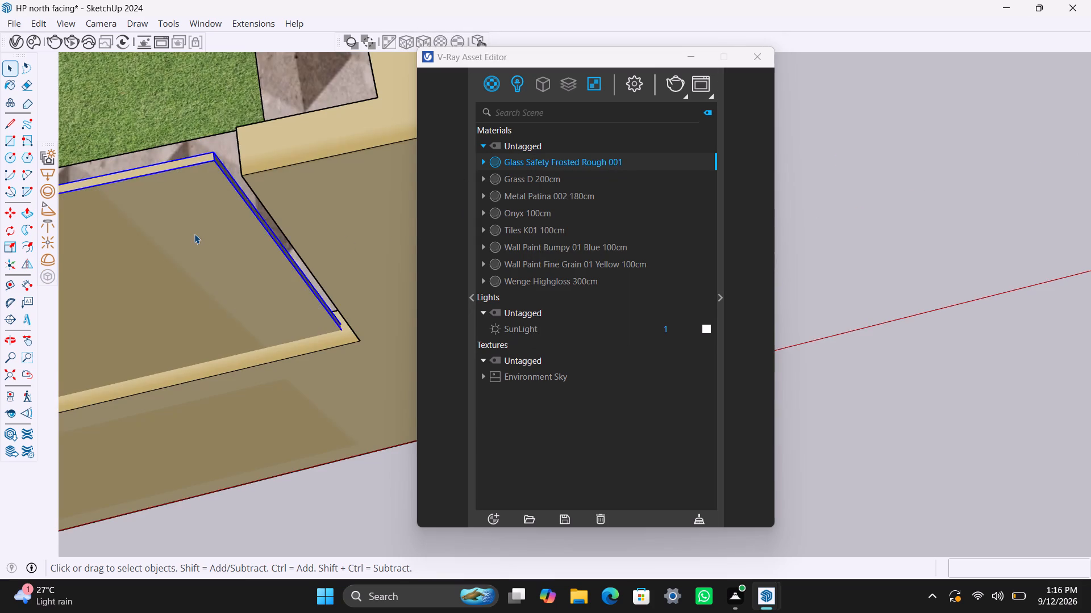
pyautogui.rightClick(543, 165)
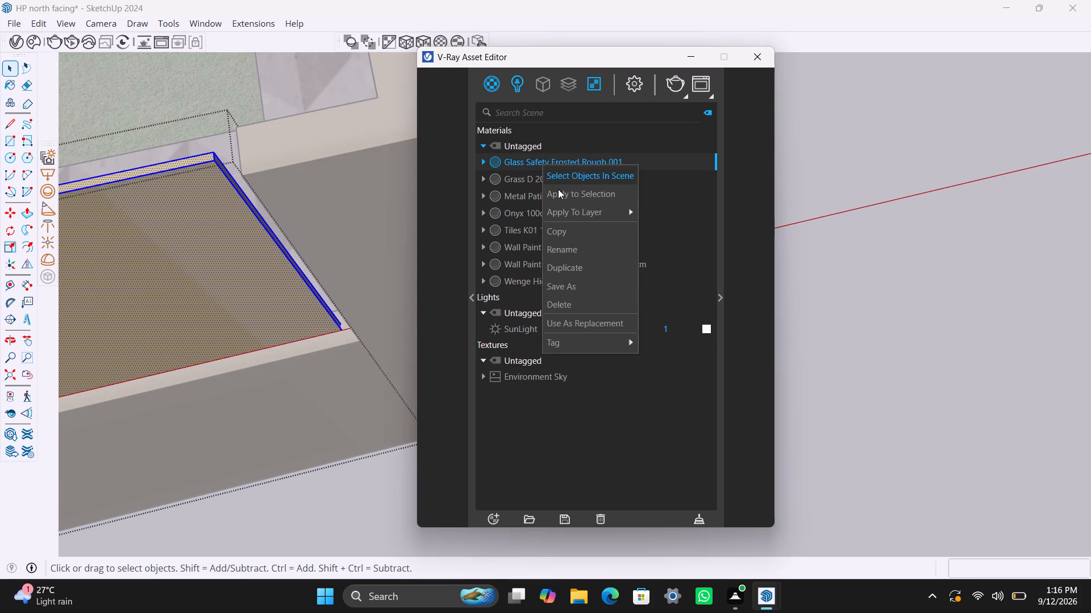
pyautogui.click(561, 192)
pyautogui.press('space')
pyautogui.click(817, 211)
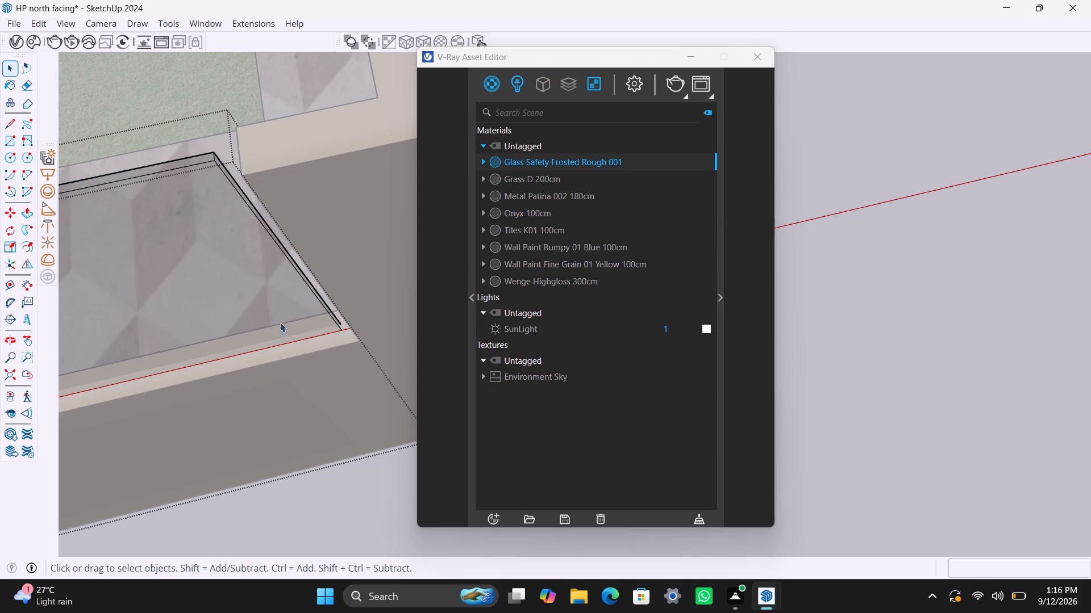
pyautogui.scroll(-20, 244, 315)
pyautogui.scroll(-5, 244, 315)
pyautogui.moveTo(181, 312); pyautogui.dragTo(260, 307, button='middle')
pyautogui.press('space')
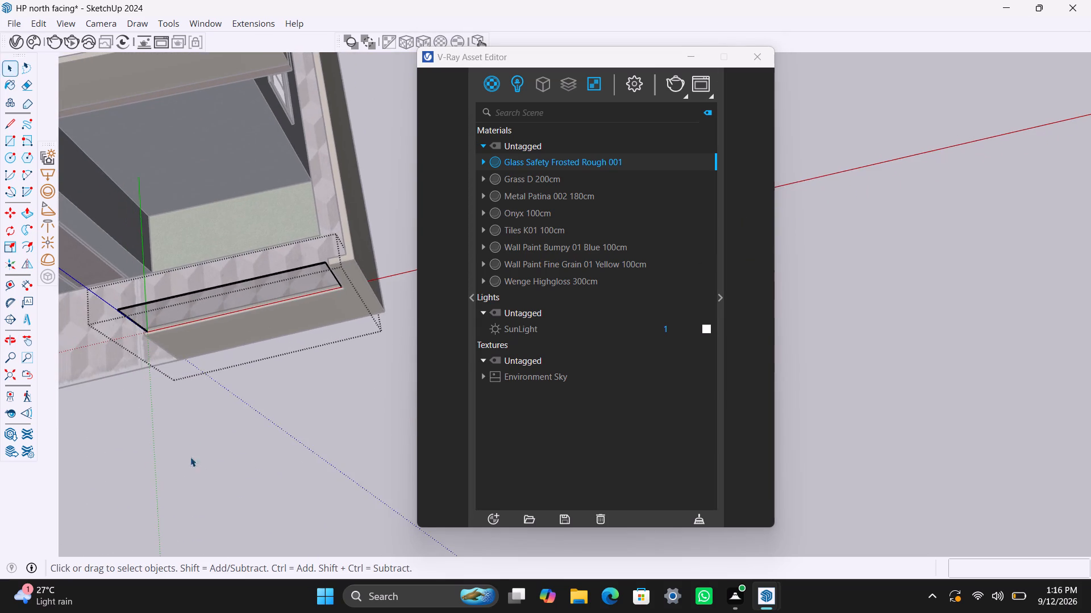
pyautogui.moveTo(146, 459); pyautogui.dragTo(142, 452)
pyautogui.doubleClick(130, 443)
pyautogui.click(131, 439)
# Examine the glass panel above the lowered boundary wall and the house front from several angles.
pyautogui.scroll(-4, 141, 396)
pyautogui.moveTo(174, 393); pyautogui.dragTo(293, 297, button='middle')
pyautogui.scroll(1, 286, 334)
pyautogui.scroll(-3, 286, 332)
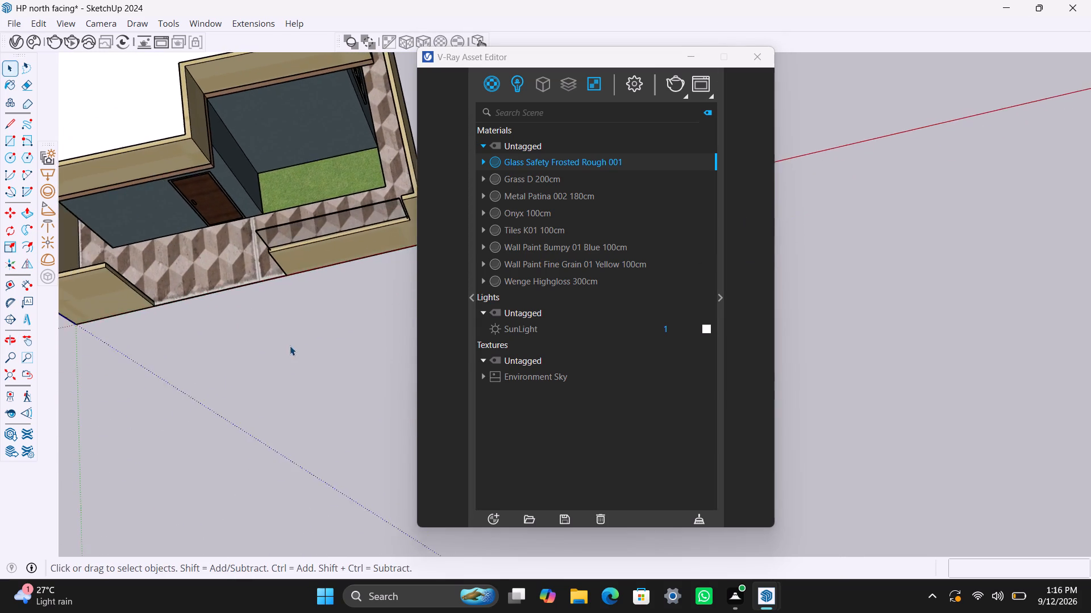
pyautogui.scroll(-2, 290, 346)
pyautogui.moveTo(257, 355); pyautogui.dragTo(257, 124, button='middle')
pyautogui.scroll(3, 290, 226)
pyautogui.moveTo(293, 270); pyautogui.dragTo(303, 355, button='middle')
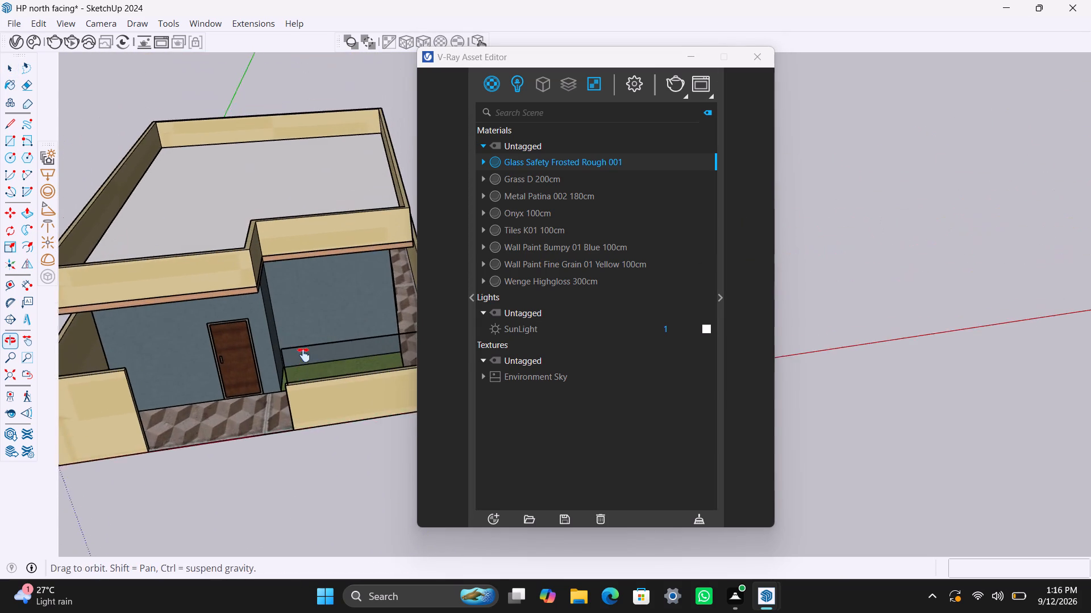
pyautogui.moveTo(303, 355); pyautogui.dragTo(304, 352, button='middle')
pyautogui.scroll(2, 266, 371)
pyautogui.moveTo(265, 373); pyautogui.dragTo(307, 328, button='middle')
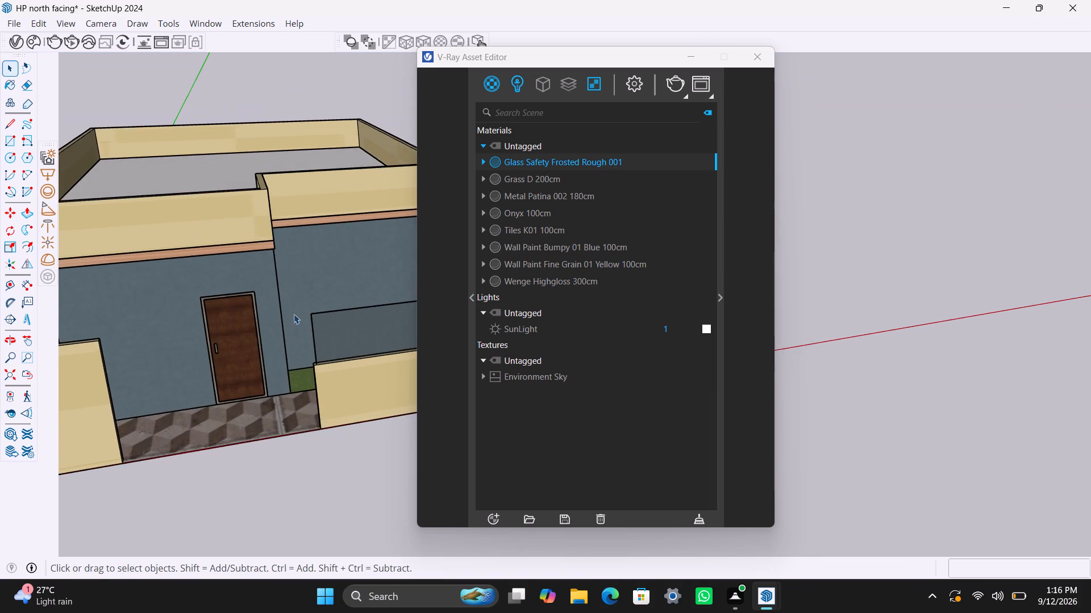
pyautogui.scroll(-4, 278, 321)
pyautogui.moveTo(278, 380); pyautogui.dragTo(248, 378, button='middle')
pyautogui.scroll(-3, 300, 335)
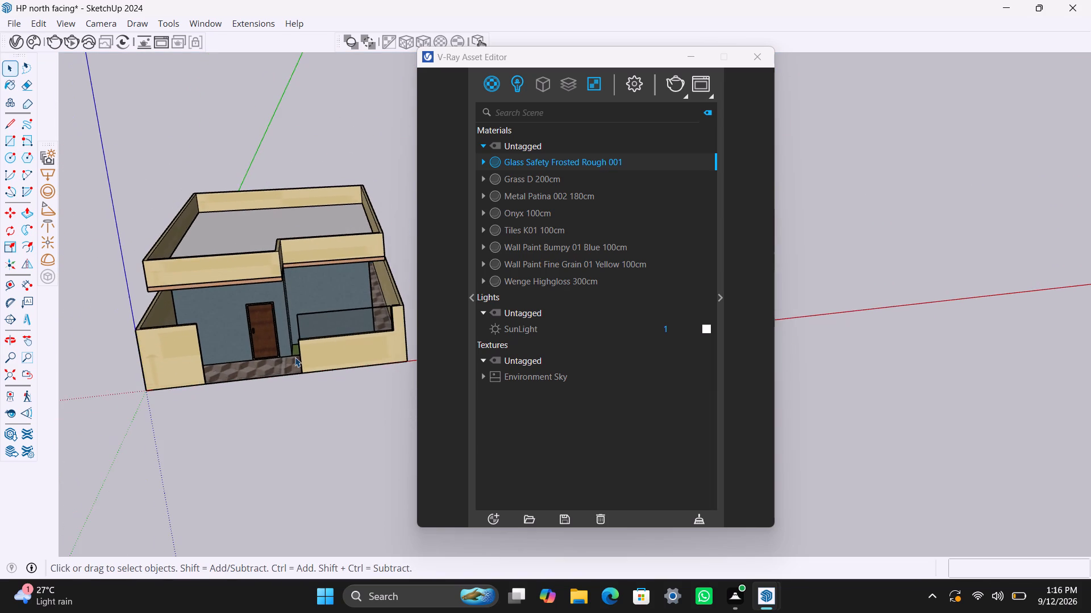
pyautogui.moveTo(294, 357); pyautogui.dragTo(270, 325, button='middle')
pyautogui.scroll(6, 269, 298)
pyautogui.moveTo(274, 304); pyautogui.dragTo(292, 322, button='middle')
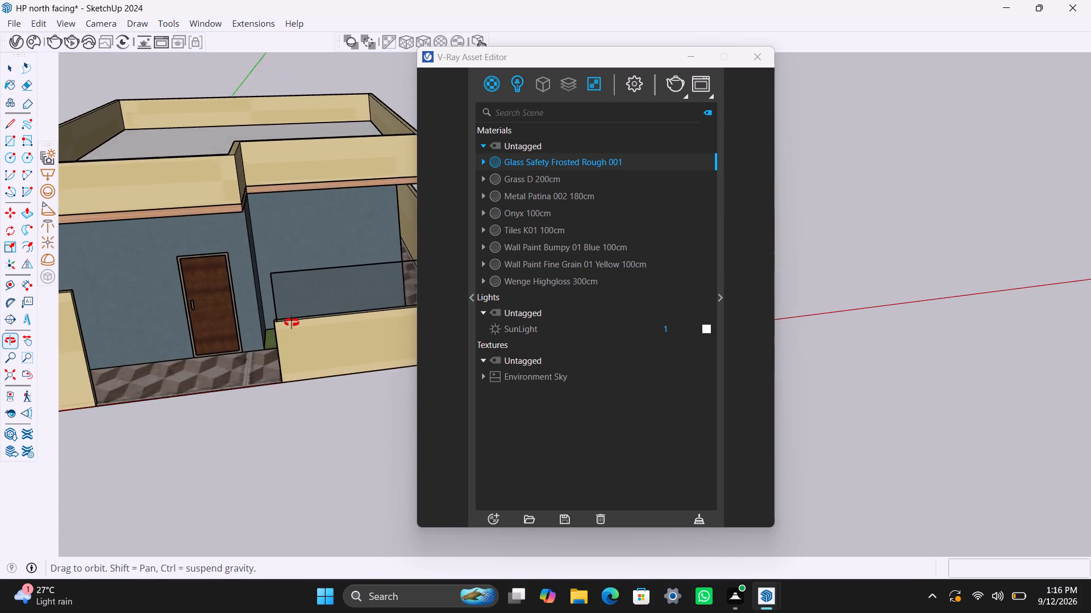
pyautogui.moveTo(292, 322); pyautogui.dragTo(238, 335, button='middle')
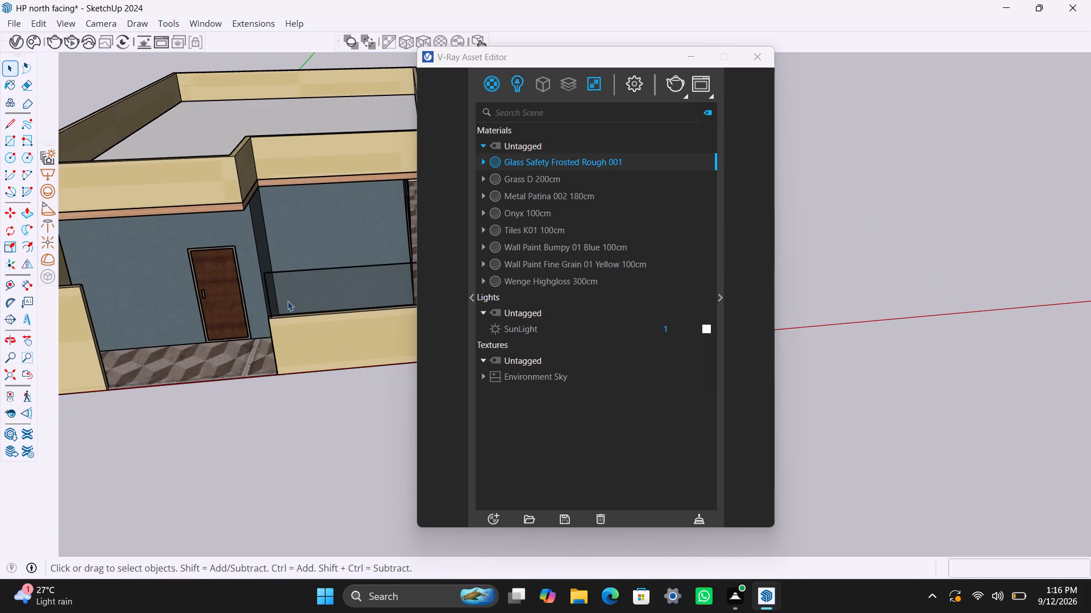
# Examine the end of the glass panel beside the entrance opening and its fit on the lowered boundary wall.
pyautogui.scroll(2, 273, 315)
pyautogui.moveTo(265, 312); pyautogui.dragTo(278, 318, button='middle')
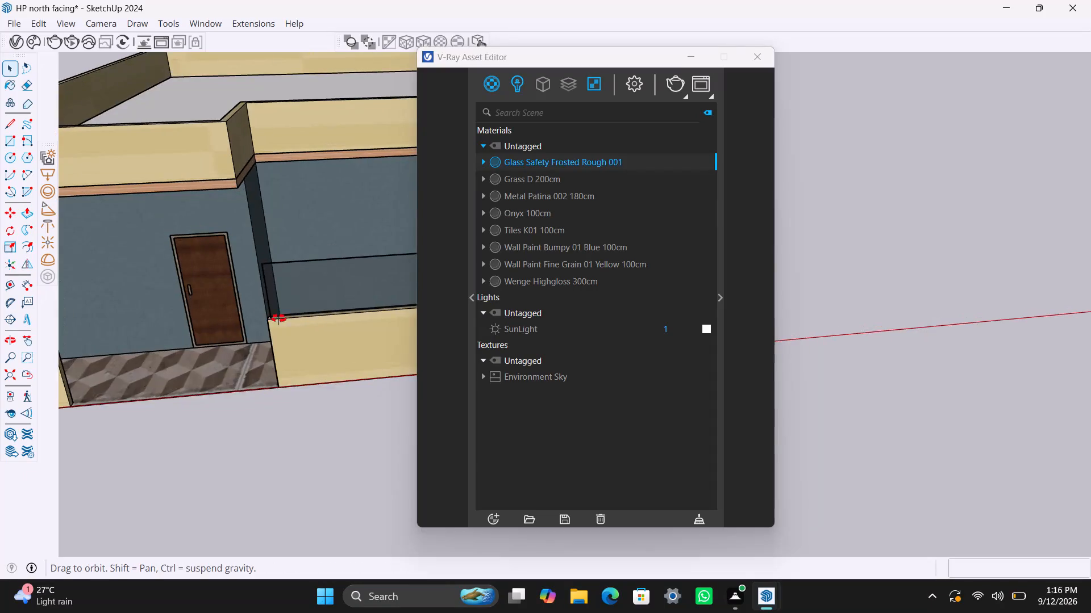
pyautogui.moveTo(278, 318); pyautogui.dragTo(388, 331, button='middle')
pyautogui.scroll(13, 352, 370)
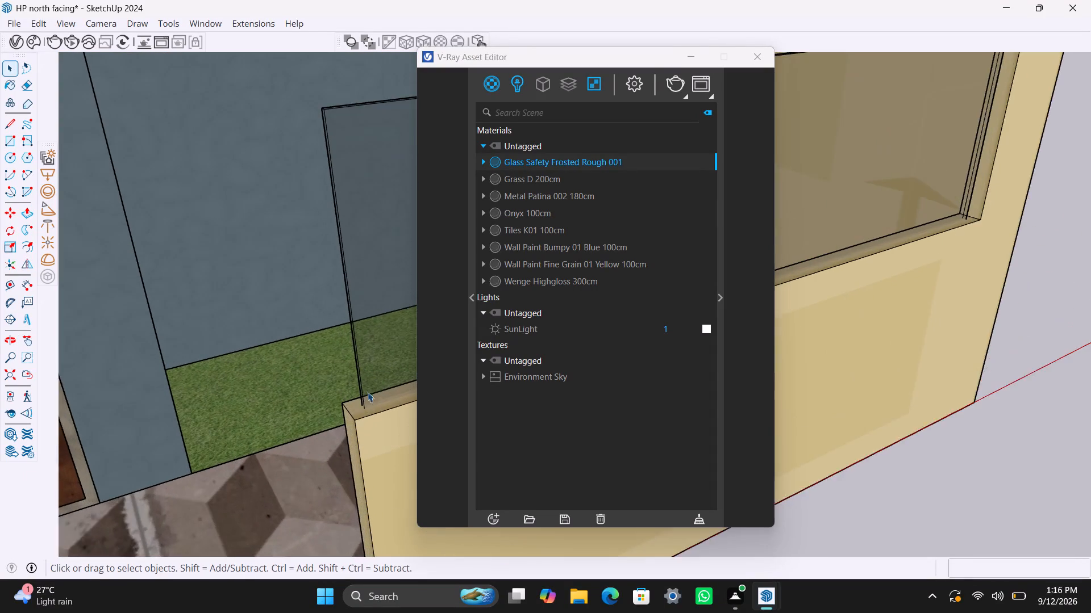
pyautogui.scroll(11, 368, 392)
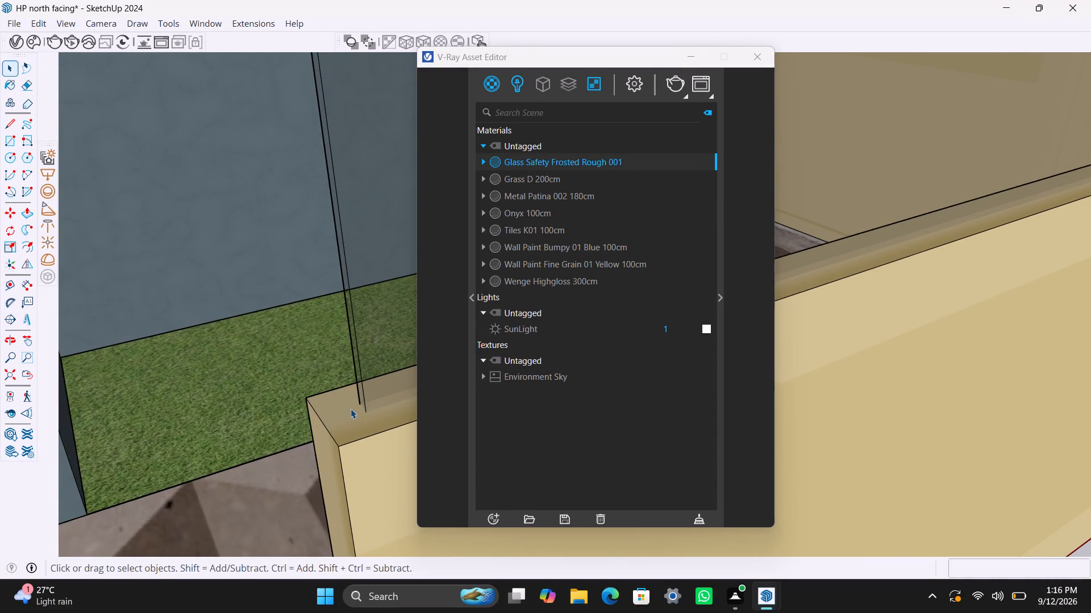
pyautogui.scroll(-18, 351, 413)
pyautogui.scroll(-11, 334, 385)
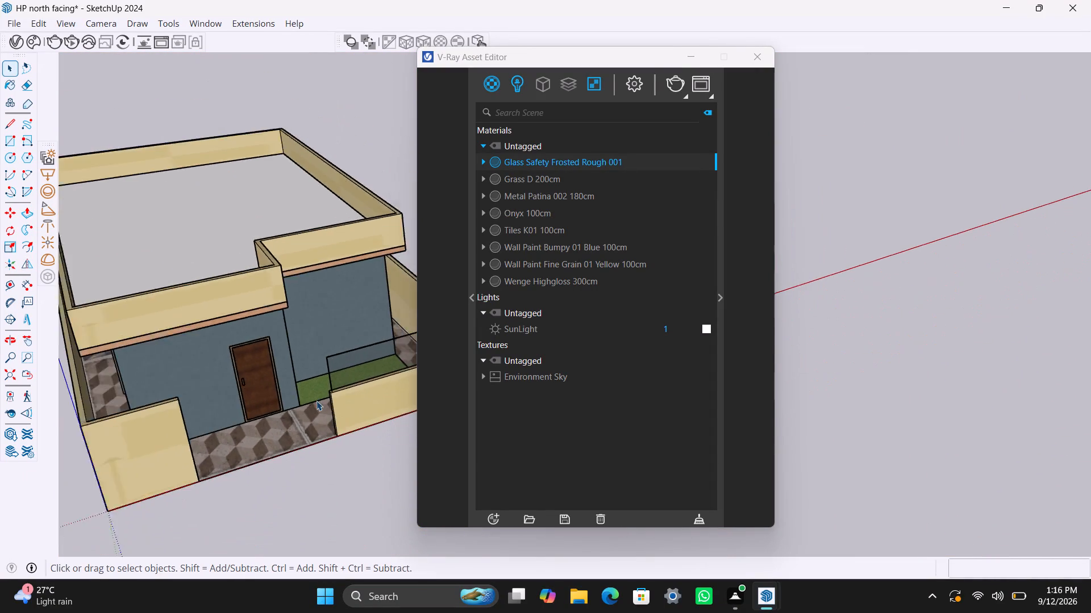
pyautogui.scroll(-5, 317, 401)
pyautogui.moveTo(310, 417); pyautogui.dragTo(300, 421, button='middle')
# Inside the glass panel's group, push the narrow end face nearest the entrance opening inward by 1' and close the group.
pyautogui.scroll(6, 314, 408)
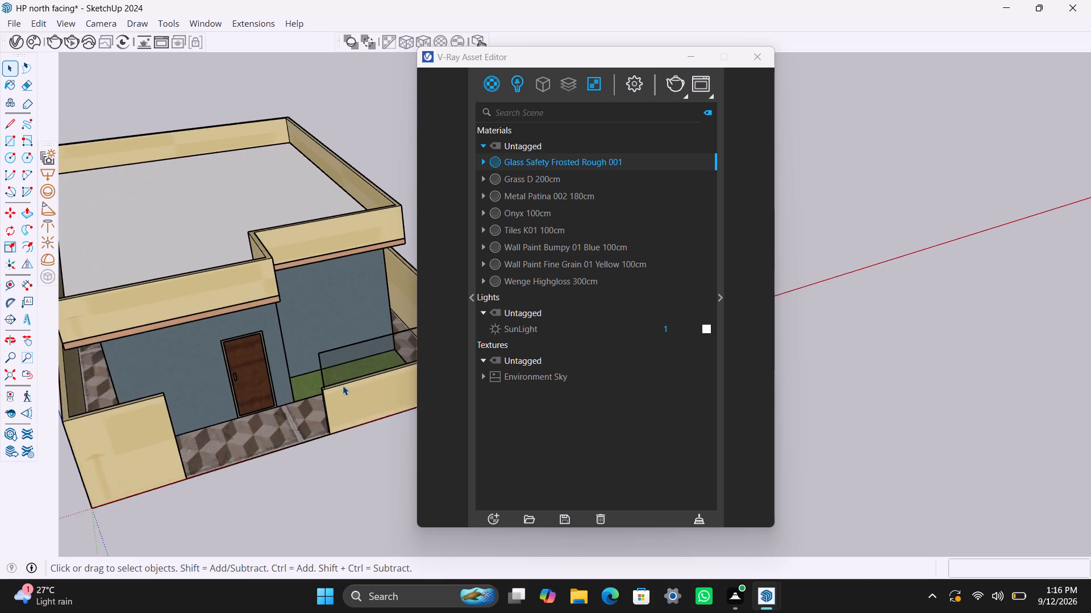
pyautogui.scroll(13, 343, 385)
pyautogui.moveTo(301, 393); pyautogui.dragTo(324, 417, button='middle')
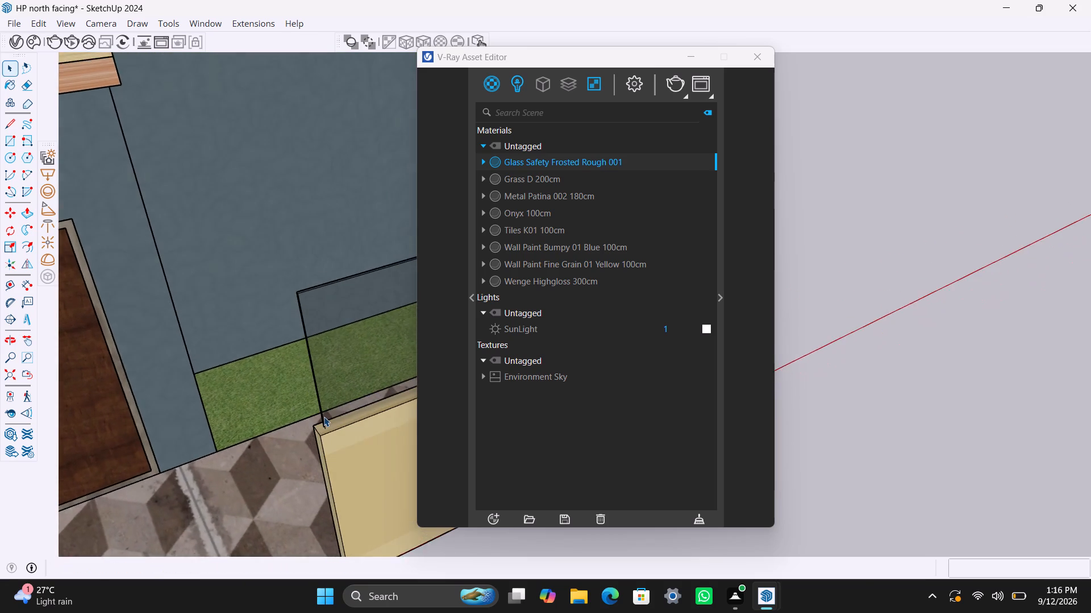
pyautogui.scroll(14, 324, 417)
pyautogui.click(323, 453)
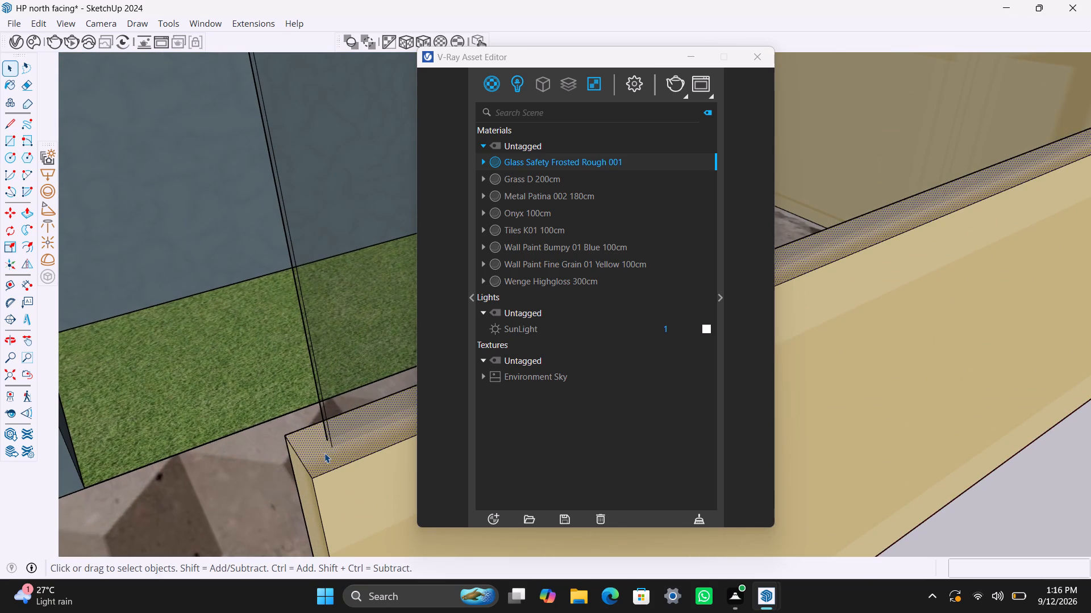
pyautogui.click(327, 427)
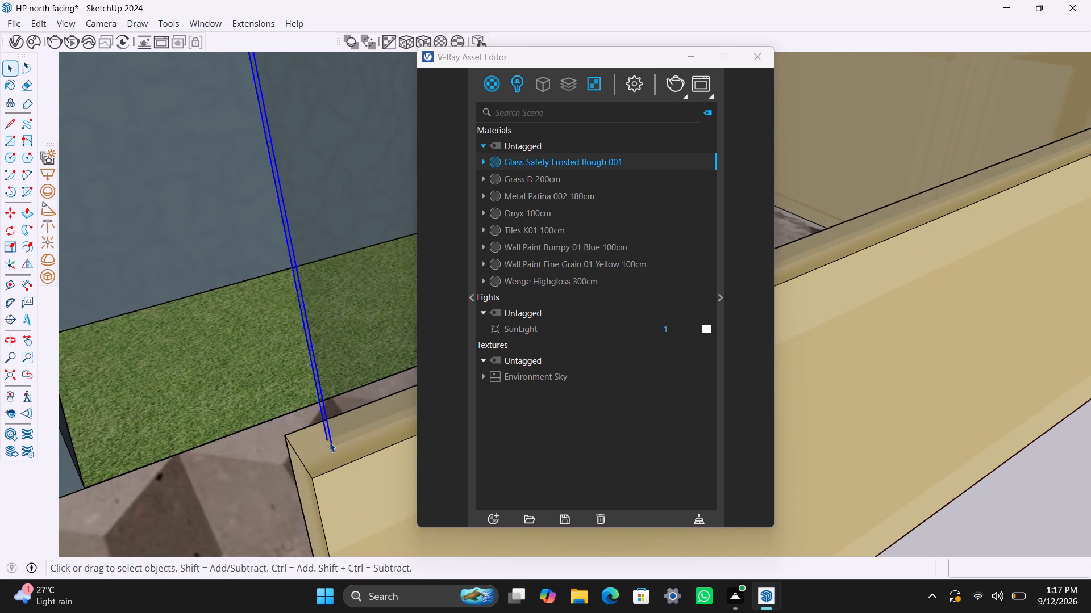
pyautogui.scroll(4, 330, 443)
pyautogui.moveTo(331, 453); pyautogui.dragTo(406, 485, button='middle')
pyautogui.scroll(3, 334, 482)
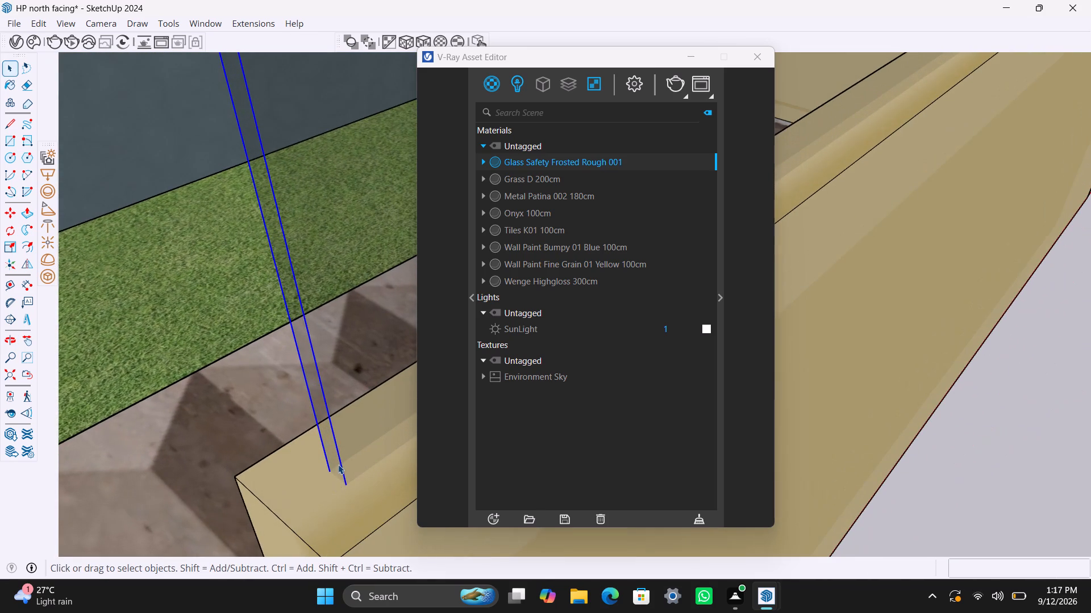
pyautogui.doubleClick(338, 464)
pyautogui.click(338, 459)
pyautogui.click(333, 458)
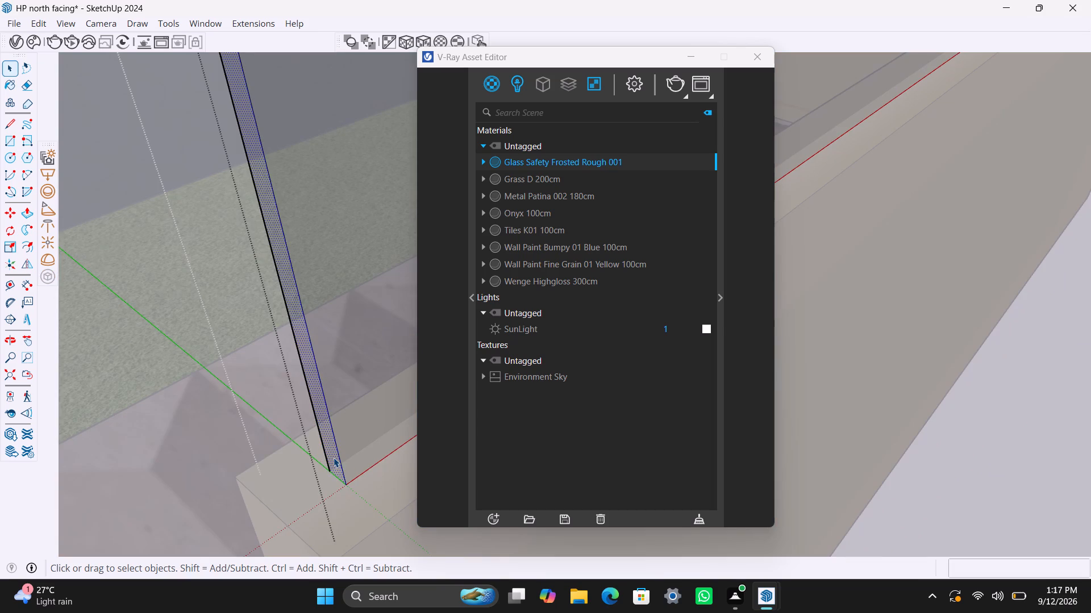
pyautogui.press('p')
pyautogui.moveTo(334, 457); pyautogui.dragTo(339, 454)
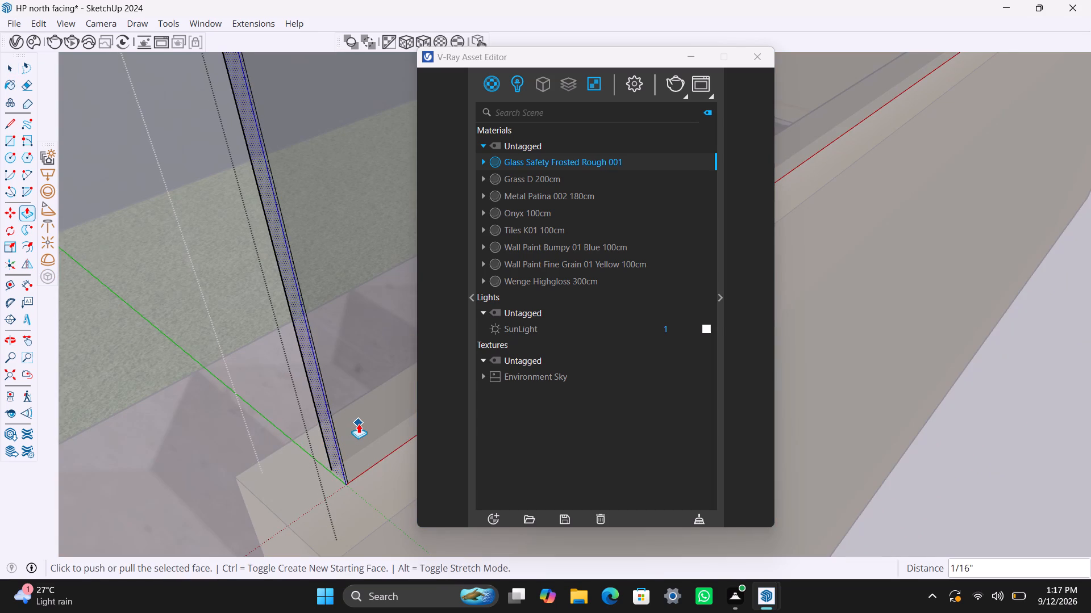
pyautogui.write("1'")
pyautogui.press('Return')
pyautogui.press('space')
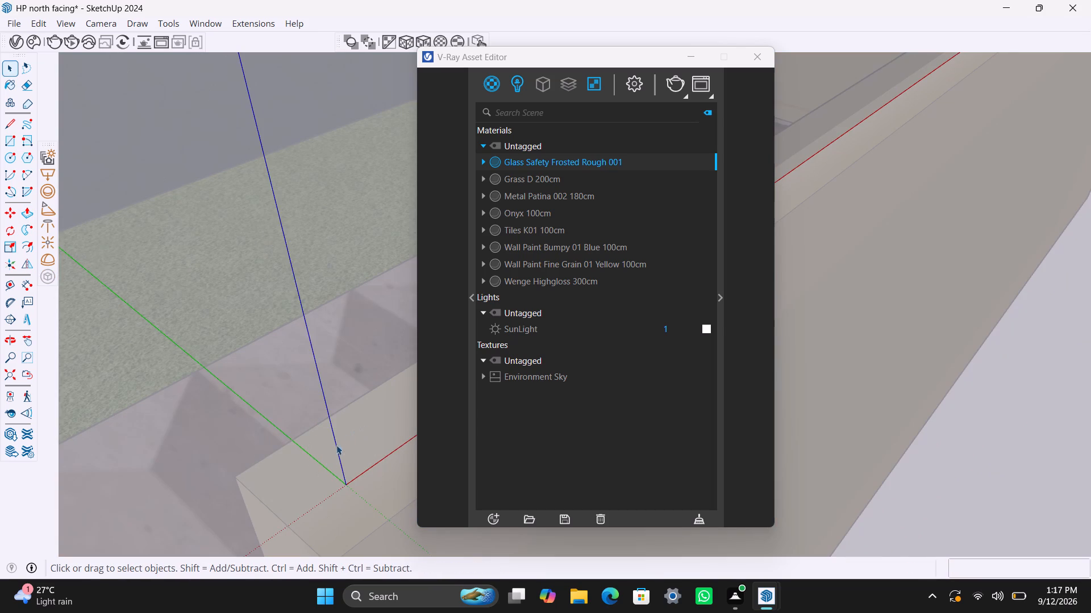
pyautogui.scroll(-17, 324, 467)
pyautogui.press('space')
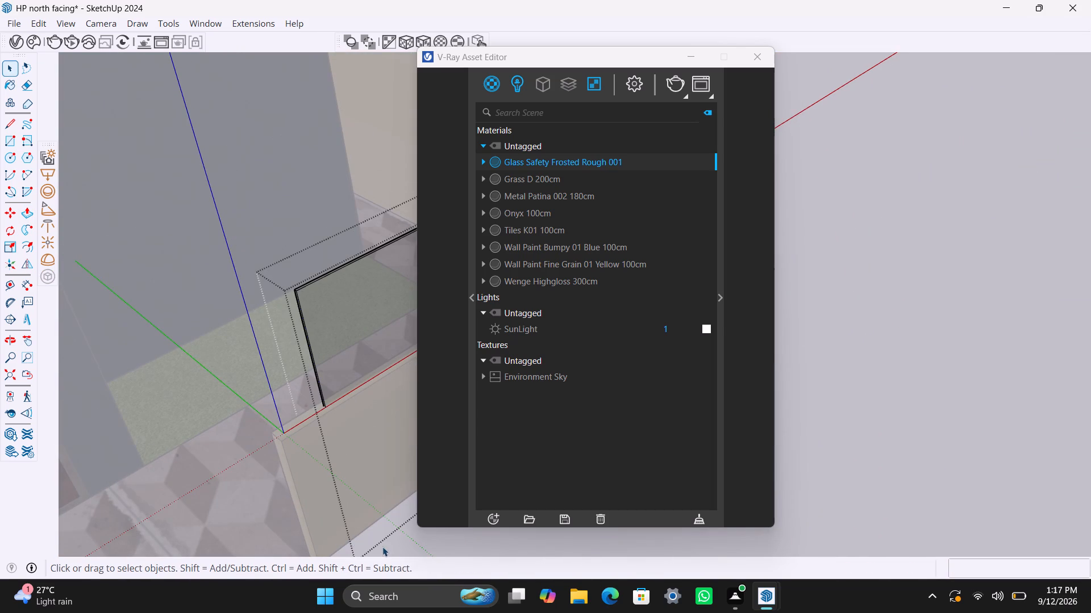
pyautogui.click(405, 553)
pyautogui.tripleClick(399, 543)
# Copy the short top edge at the lowered wall's entrance end 1' along the wall to divide its top face.
pyautogui.scroll(-1, 324, 412)
pyautogui.moveTo(317, 440); pyautogui.dragTo(281, 457, button='middle')
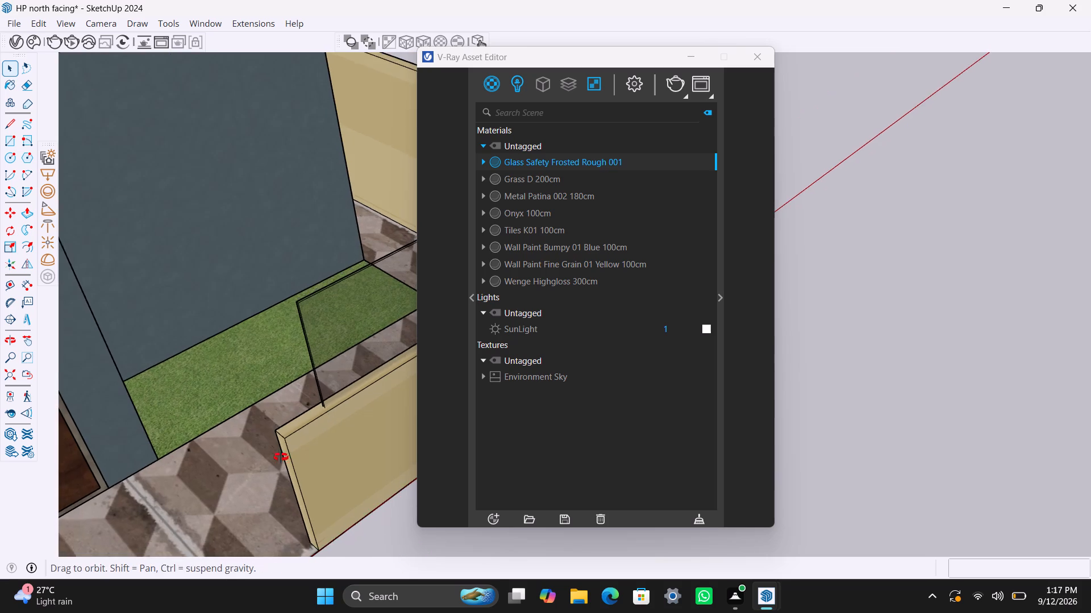
pyautogui.moveTo(281, 457); pyautogui.dragTo(267, 459, button='middle')
pyautogui.scroll(10, 264, 429)
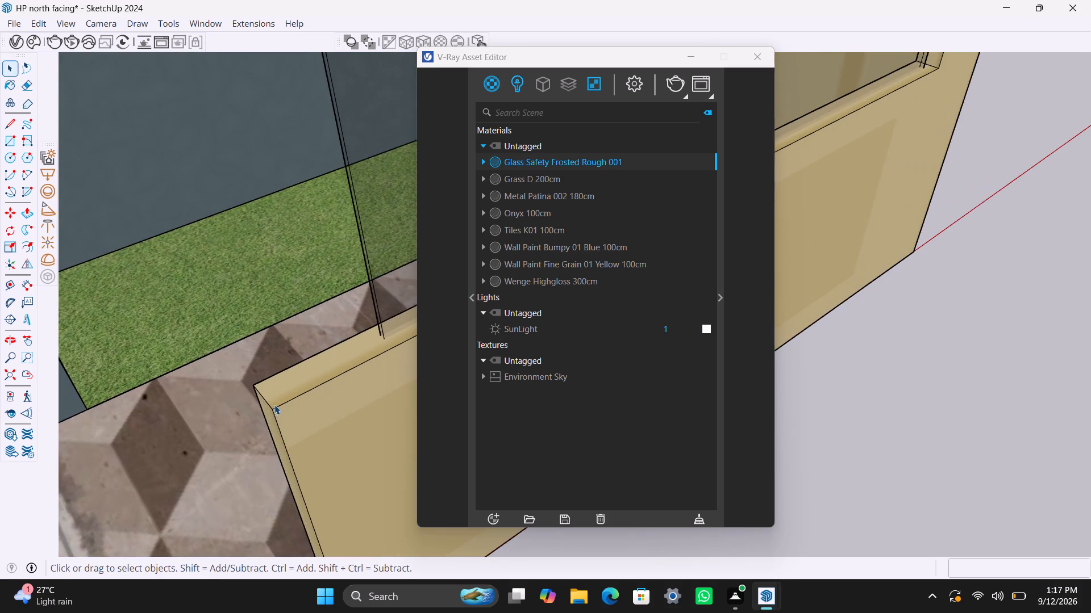
pyautogui.click(266, 403)
pyautogui.press('m')
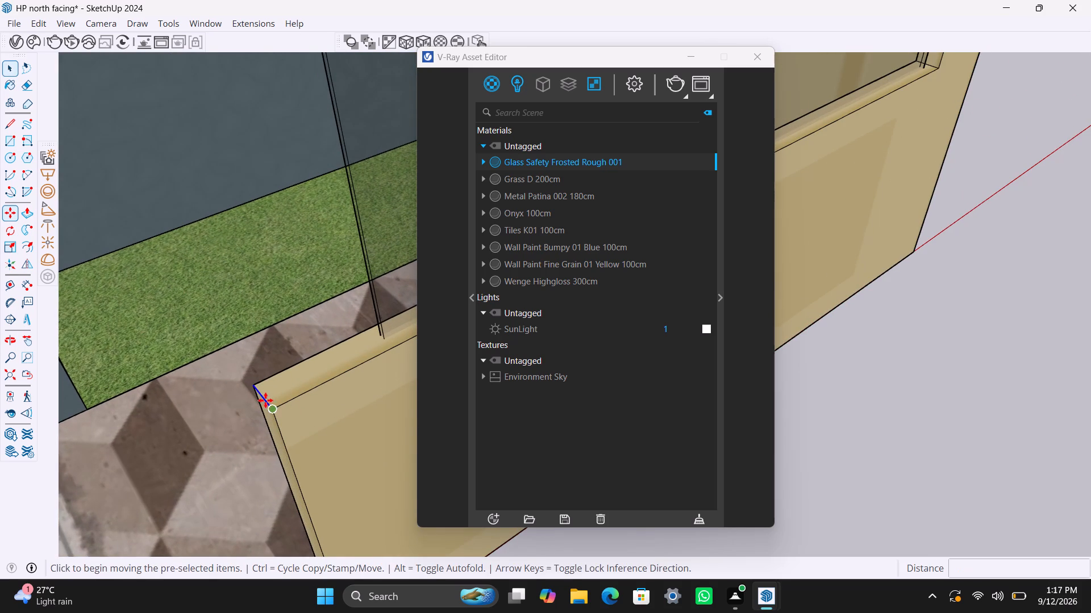
pyautogui.click(273, 408)
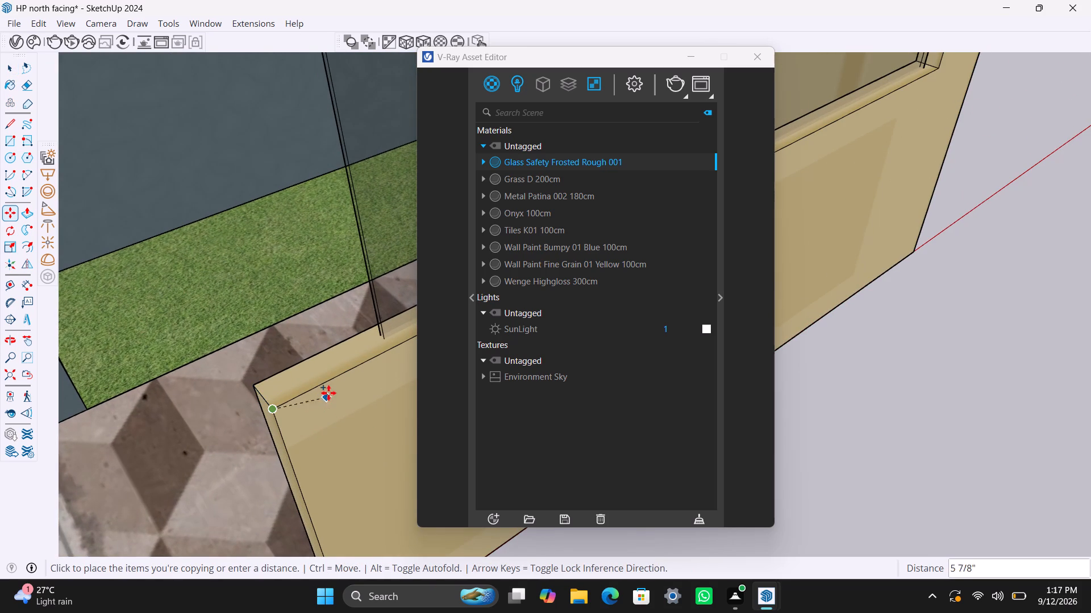
pyautogui.write("1'")
pyautogui.press('Return')
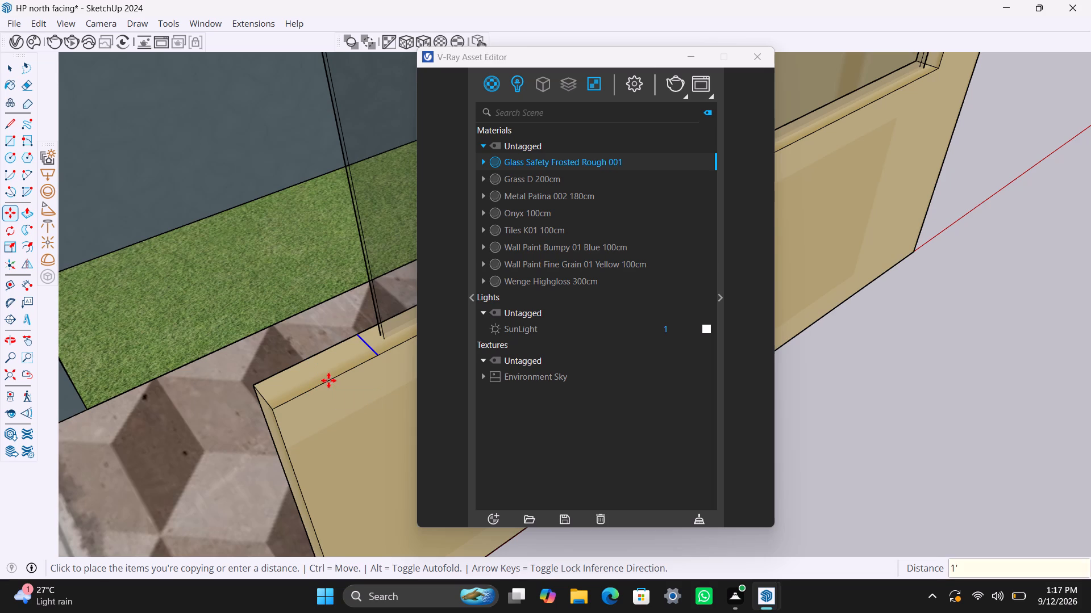
pyautogui.press('space')
# Raise the 1' top face at the wall's entrance end by about 2' 1 5/8" plus 10 3/8" to form a pillar, and save.
pyautogui.click(344, 368)
pyautogui.press('p')
pyautogui.moveTo(343, 368); pyautogui.dragTo(344, 368)
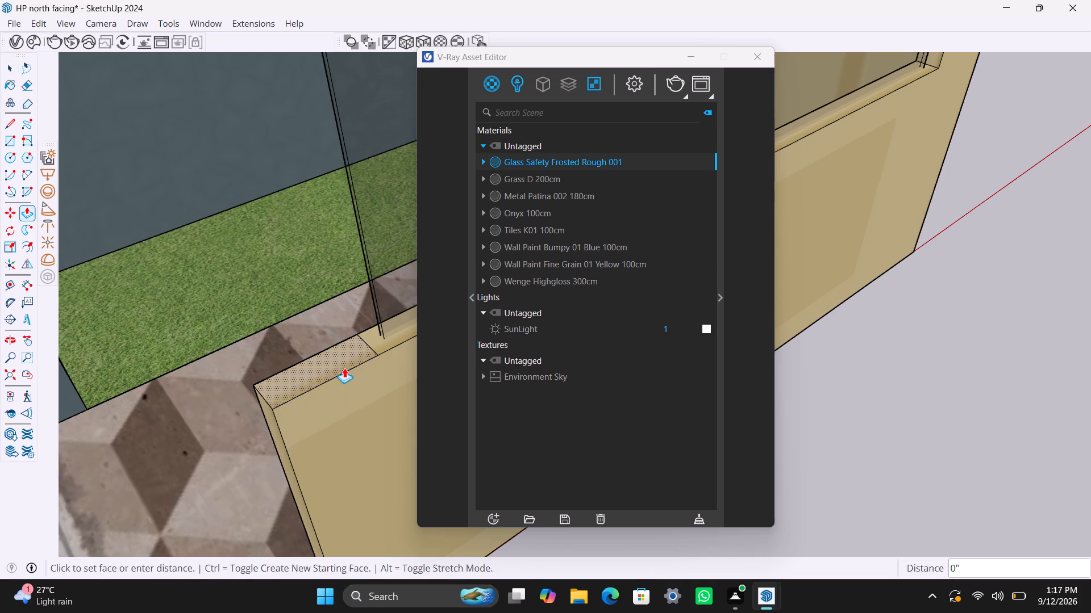
pyautogui.moveTo(344, 368); pyautogui.dragTo(297, 149)
pyautogui.scroll(-3, 295, 149)
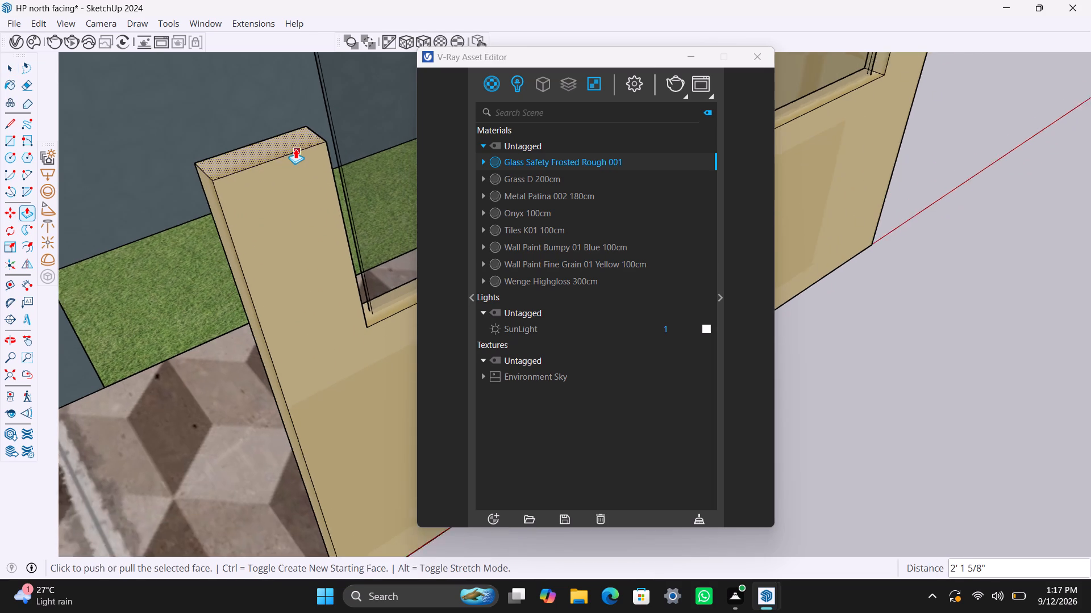
pyautogui.scroll(-6, 295, 145)
pyautogui.moveTo(296, 148); pyautogui.dragTo(314, 101)
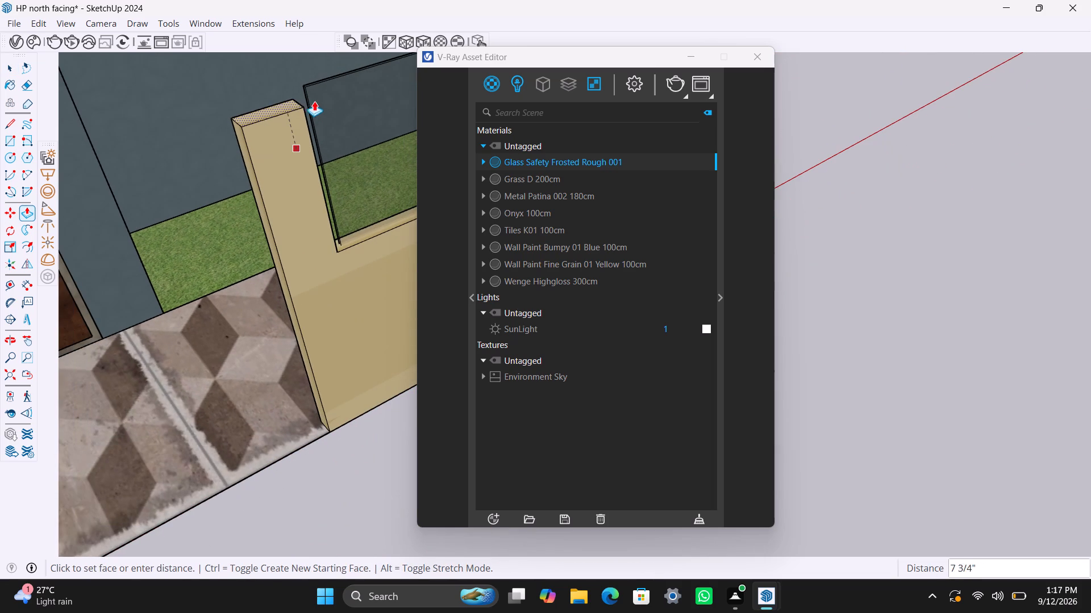
pyautogui.moveTo(314, 101); pyautogui.dragTo(320, 86)
pyautogui.hotkey('ctrl', 's')
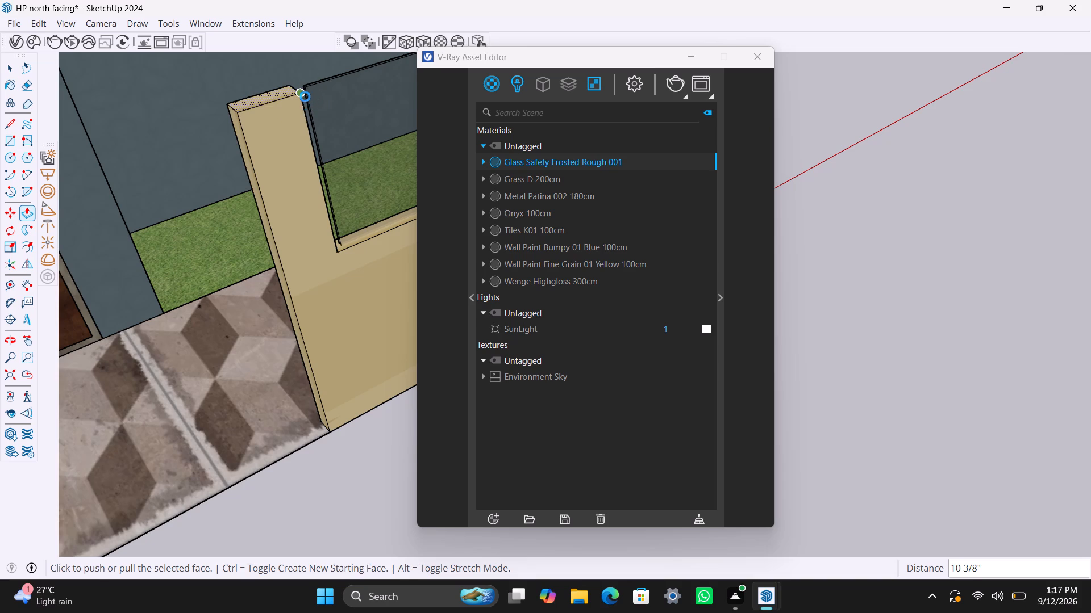
pyautogui.press('space')
pyautogui.click(864, 297)
# Examine the new end pillar, glass panel and house front from several angles.
pyautogui.scroll(-8, 331, 362)
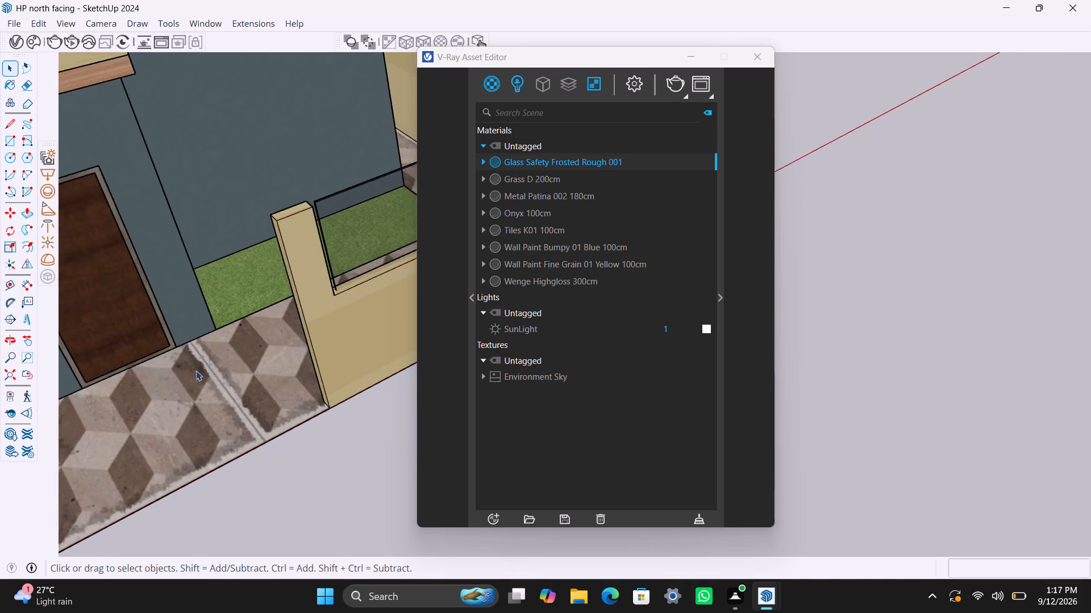
pyautogui.scroll(-10, 196, 371)
pyautogui.moveTo(244, 426); pyautogui.dragTo(166, 356, button='middle')
pyautogui.scroll(1, 189, 390)
pyautogui.scroll(-4, 203, 380)
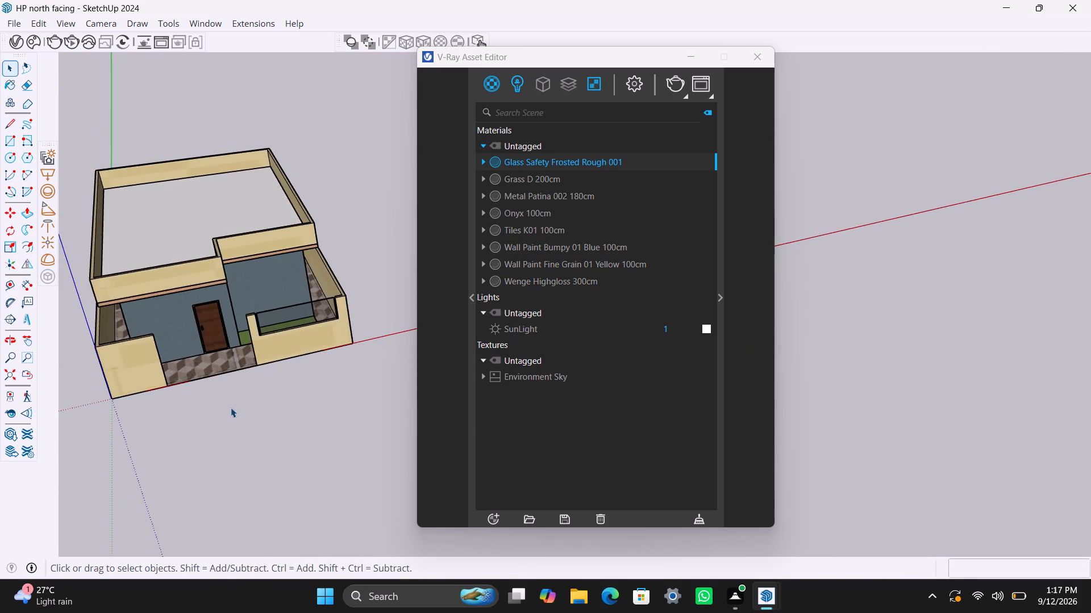
pyautogui.moveTo(234, 400); pyautogui.dragTo(202, 325, button='middle')
pyautogui.scroll(-2, 216, 349)
pyautogui.keyDown('shift'); pyautogui.moveTo(230, 377); pyautogui.dragTo(304, 459, button='middle'); pyautogui.keyUp('shift')
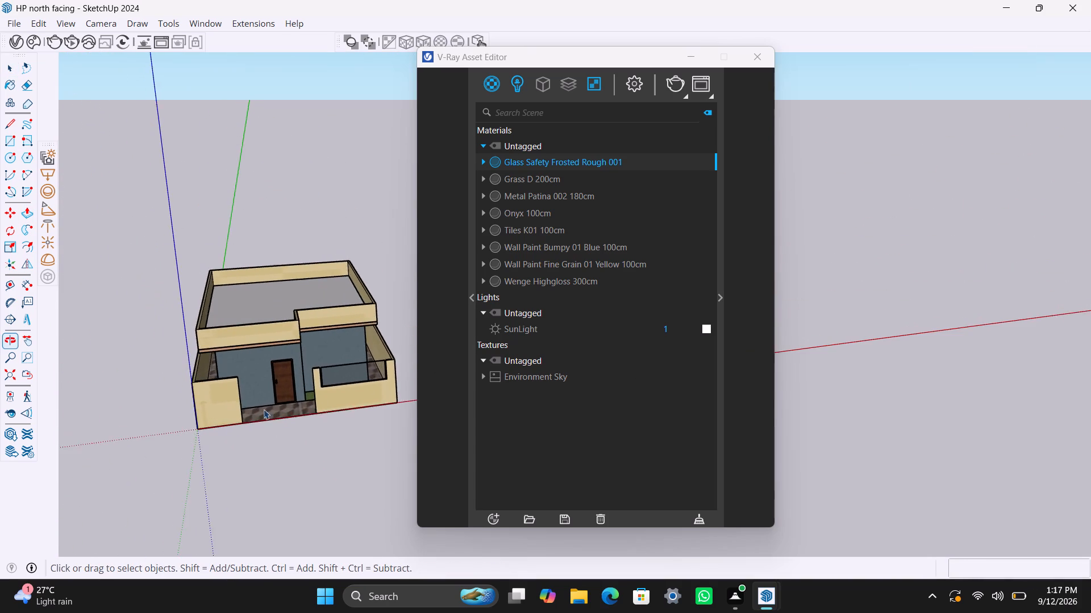
pyautogui.scroll(3, 263, 399)
pyautogui.moveTo(214, 420); pyautogui.dragTo(181, 420, button='middle')
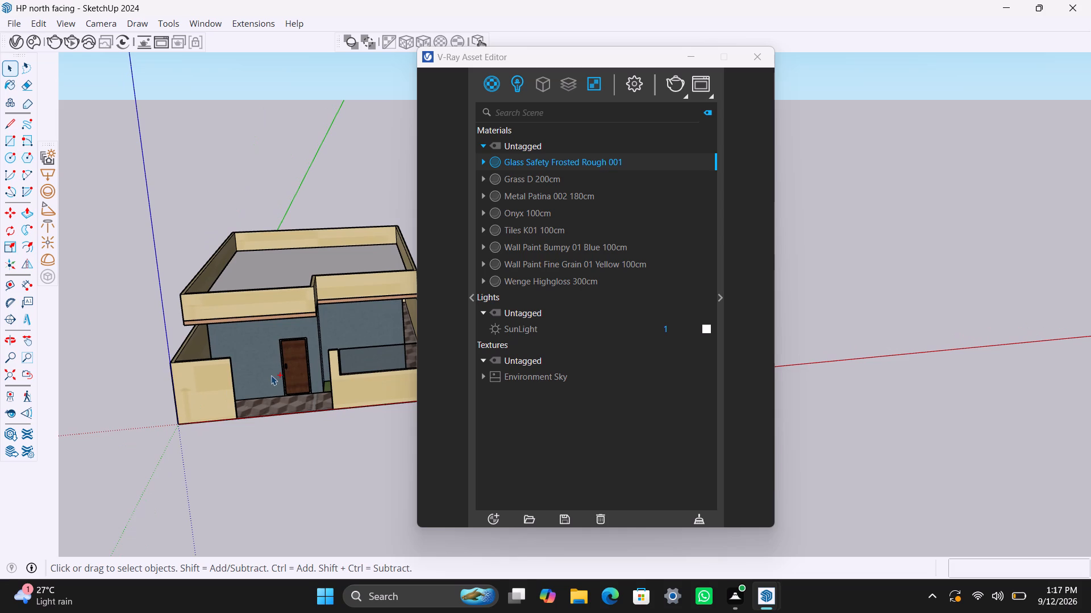
# Save the model.
pyautogui.hotkey('ctrl', 's')
# Browse the online and downloaded wood materials in the Chaos Cosmos Browser.
pyautogui.click(29, 43)
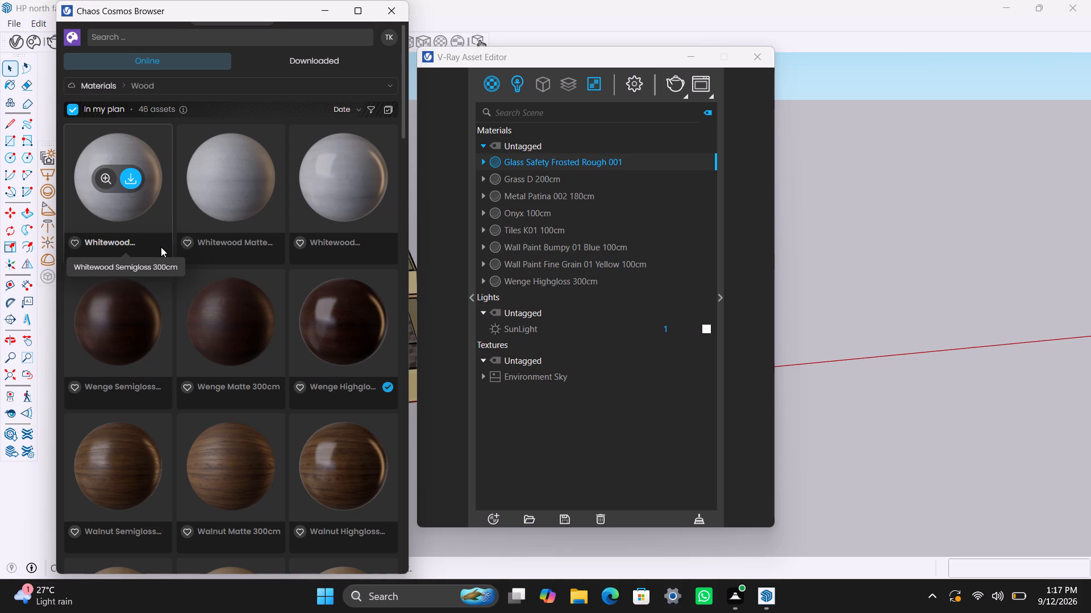
pyautogui.click(161, 247)
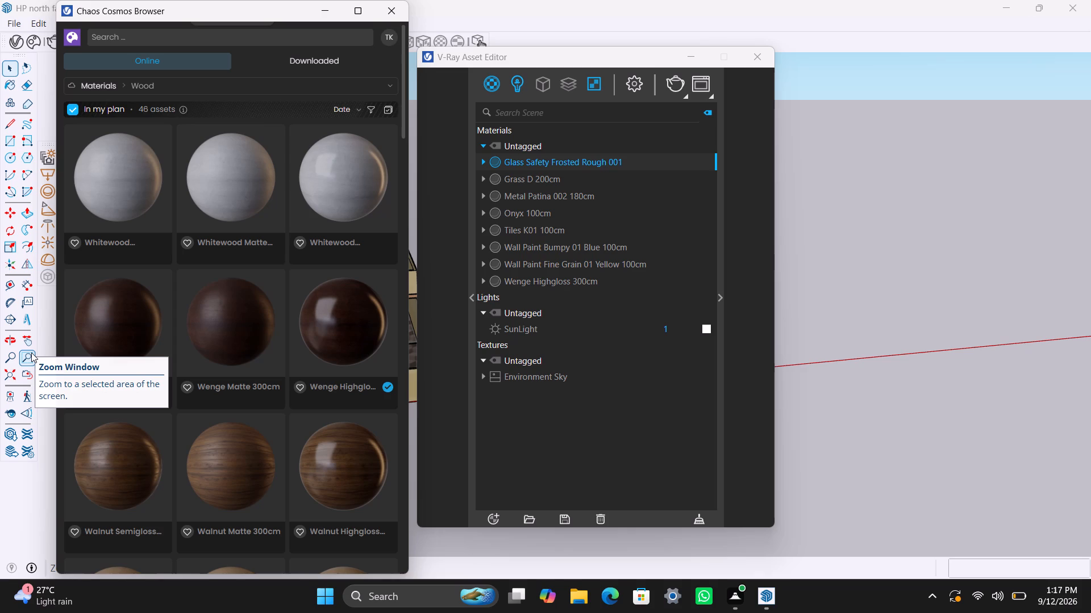
pyautogui.scroll(-1, 132, 305)
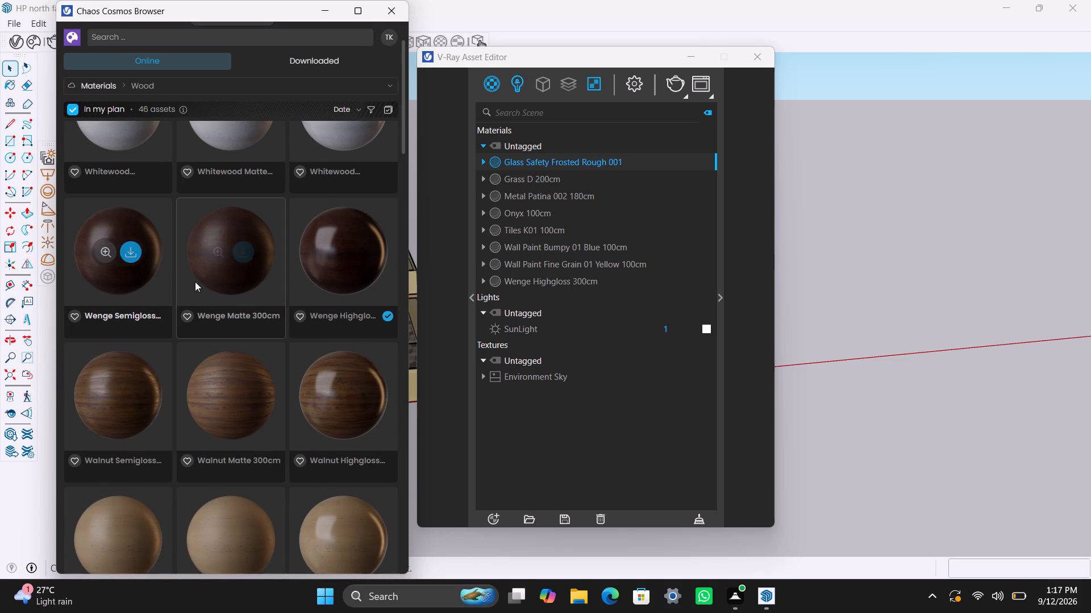
pyautogui.scroll(-6, 219, 471)
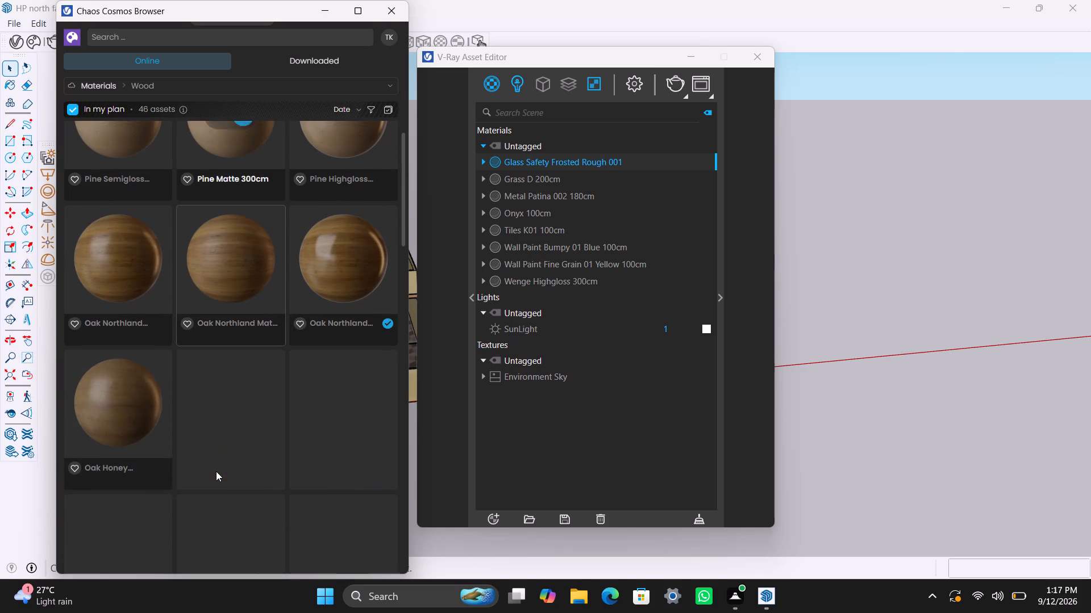
pyautogui.scroll(-3, 205, 488)
pyautogui.scroll(3, 205, 488)
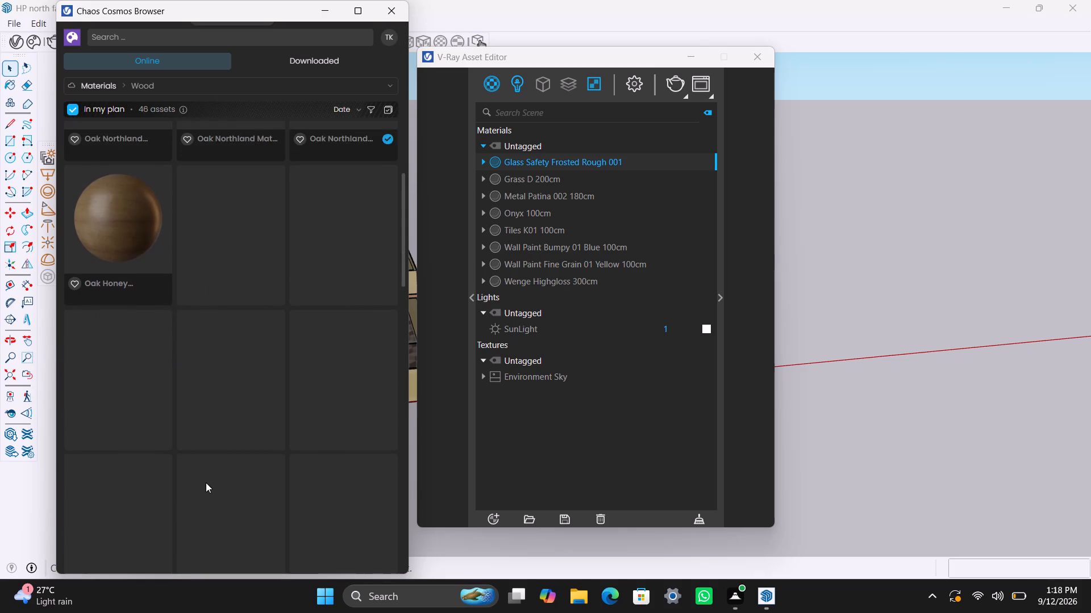
pyautogui.scroll(5, 209, 477)
pyautogui.scroll(9, 247, 401)
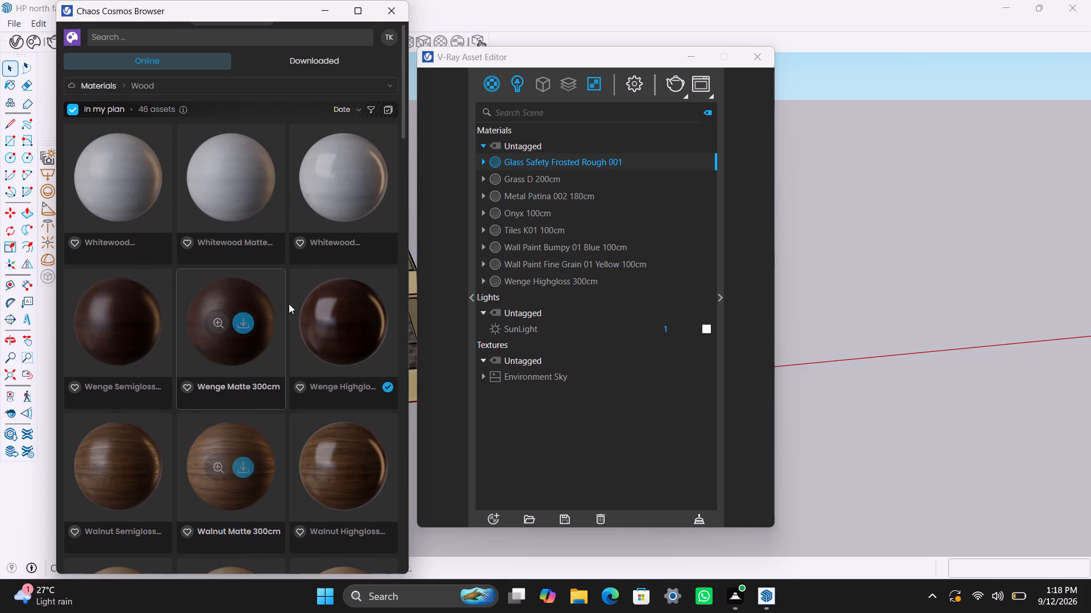
pyautogui.click(348, 60)
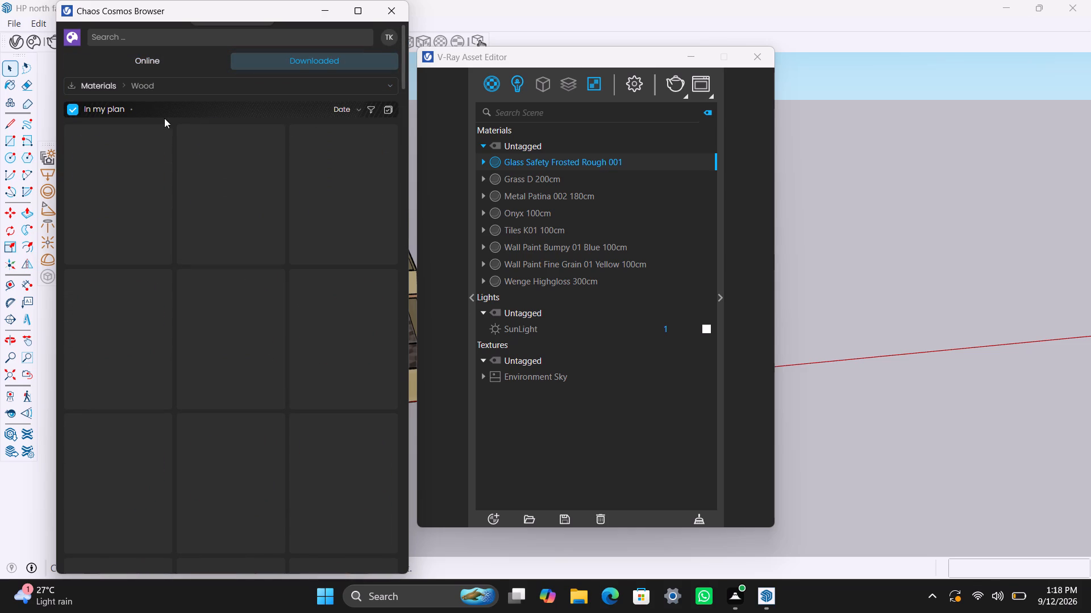
pyautogui.click(157, 61)
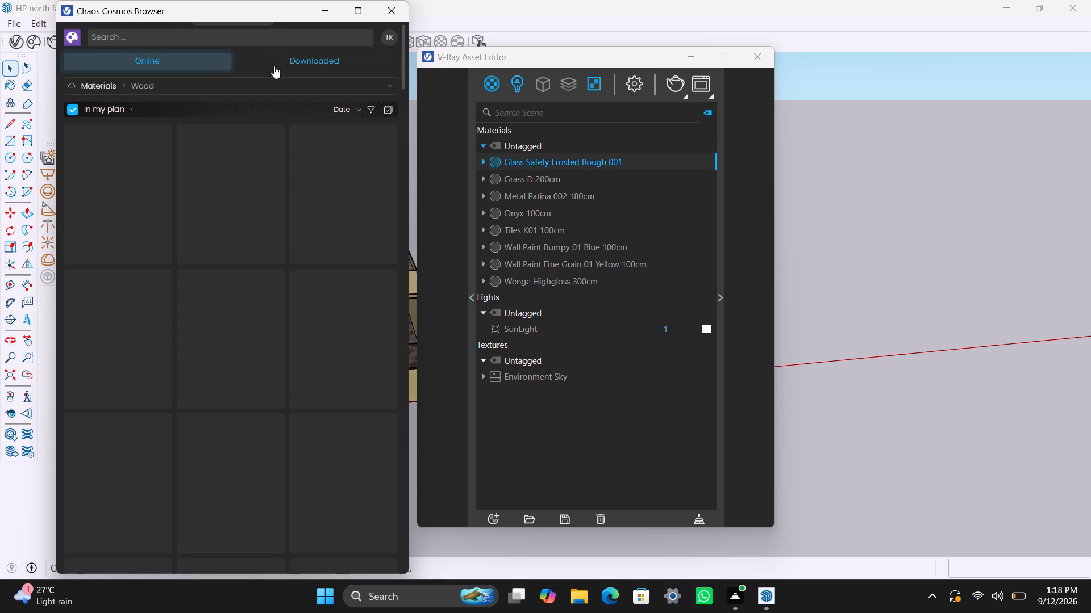
pyautogui.click(316, 61)
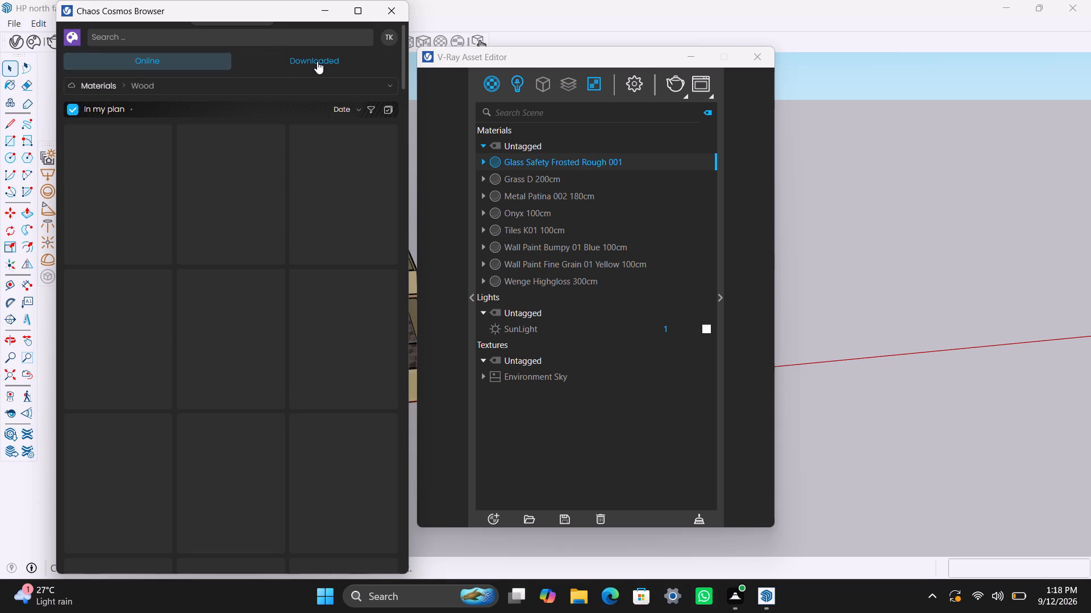
pyautogui.click(320, 68)
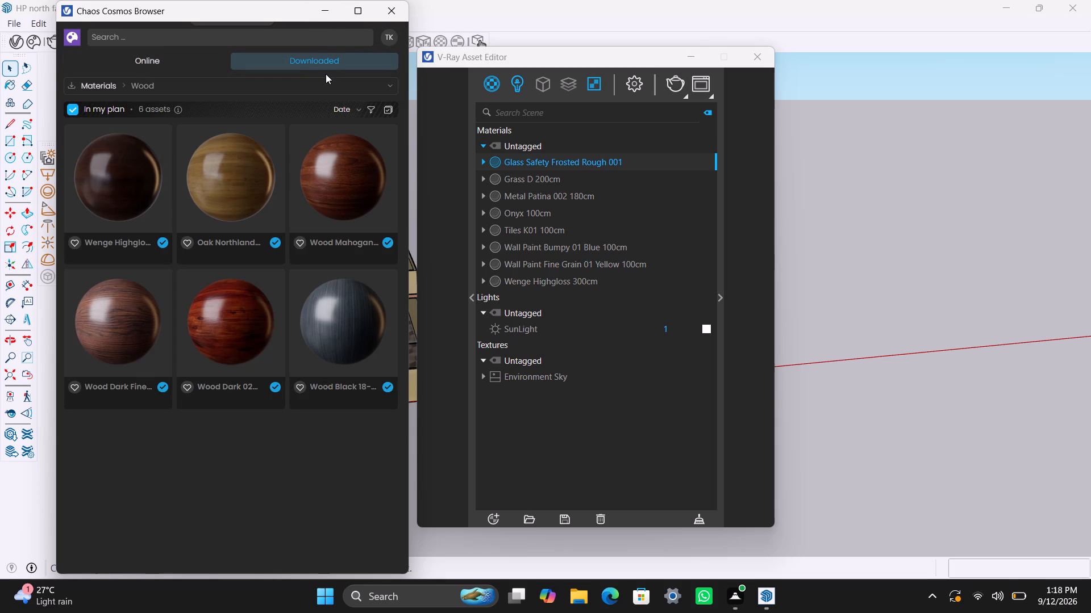
pyautogui.click(340, 57)
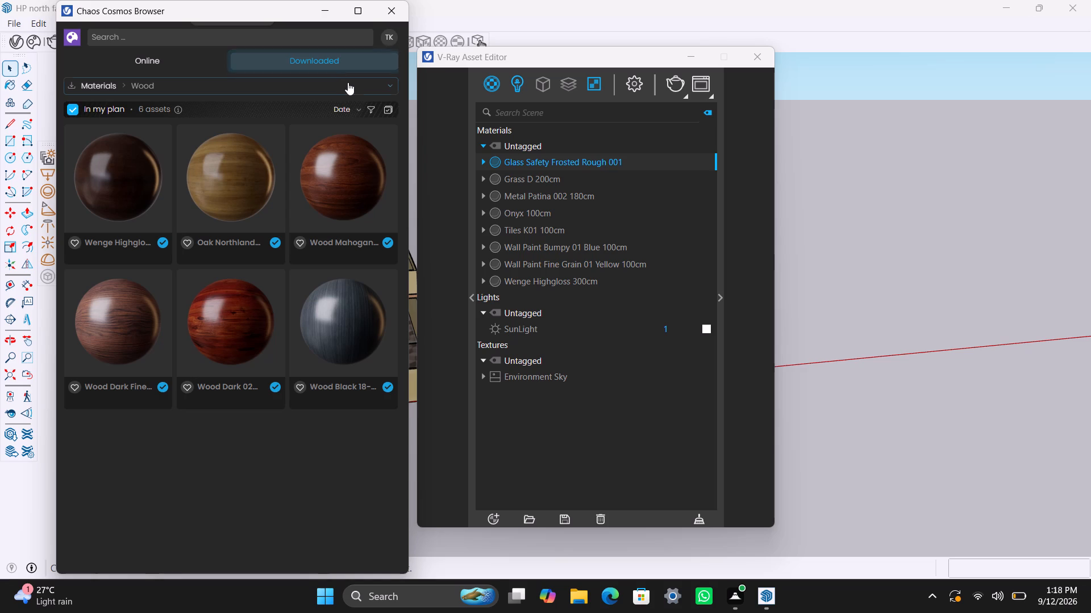
# Switch the Chaos Cosmos Browser to the downloaded 3D models in the Vegetation category.
pyautogui.click(351, 85)
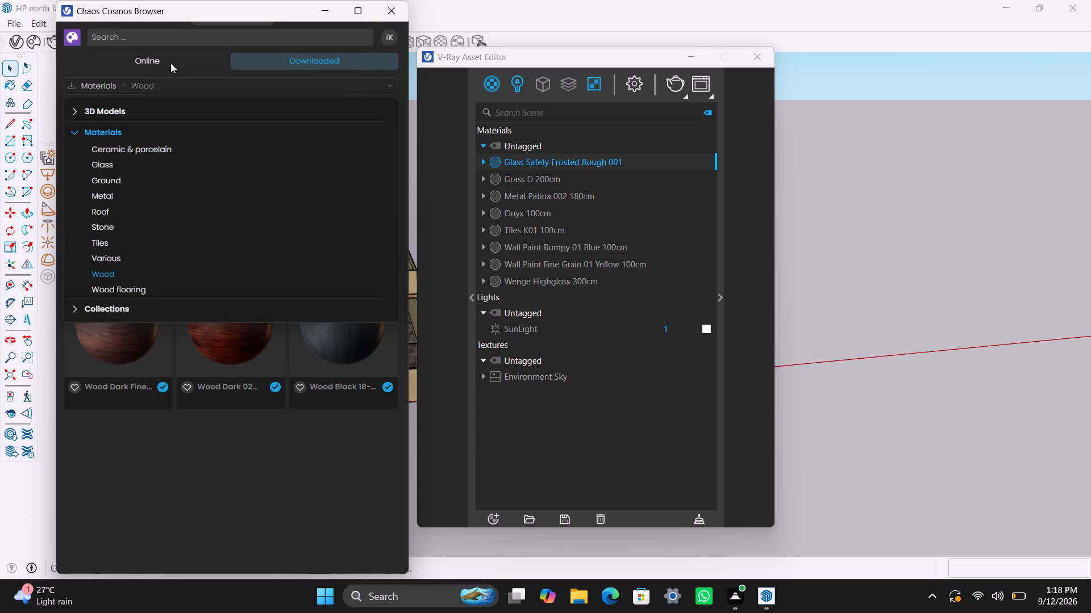
pyautogui.click(156, 62)
pyautogui.click(161, 88)
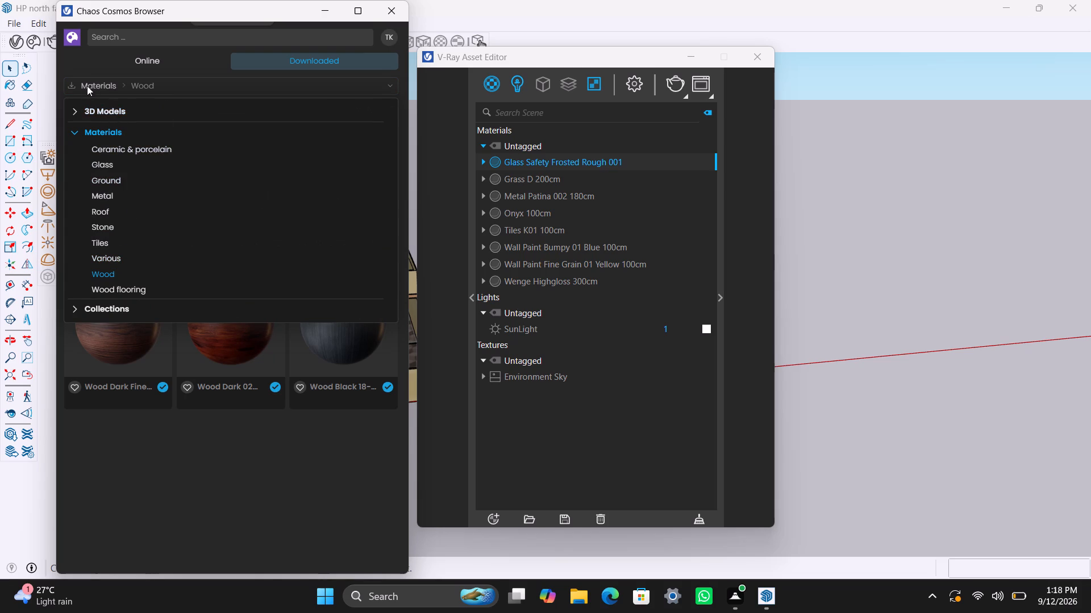
pyautogui.click(82, 88)
pyautogui.click(166, 86)
pyautogui.click(335, 60)
pyautogui.click(360, 83)
pyautogui.click(143, 64)
pyautogui.click(143, 64)
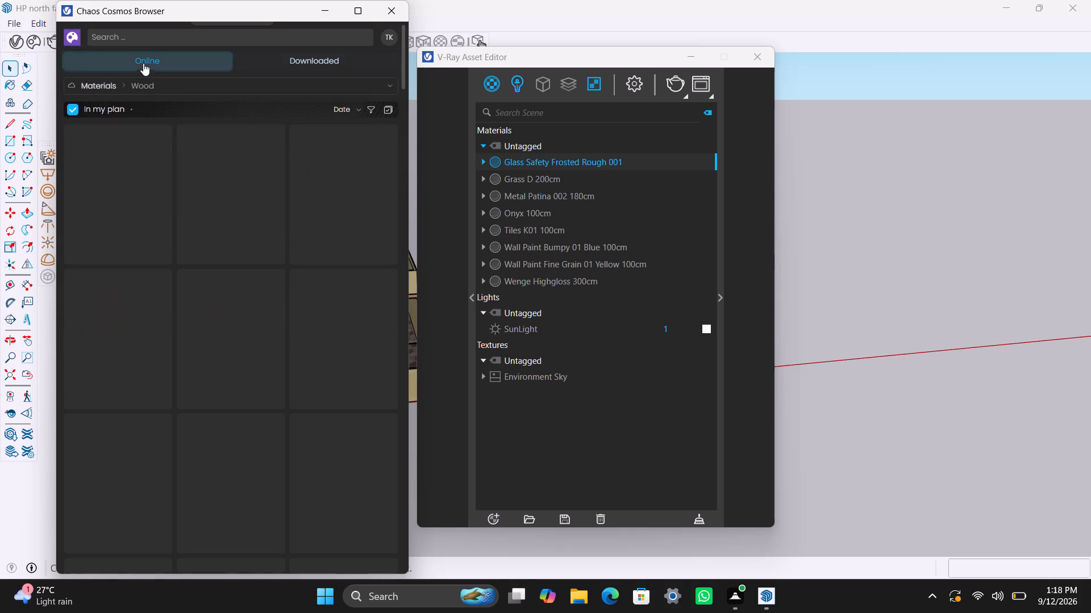
pyautogui.click(167, 87)
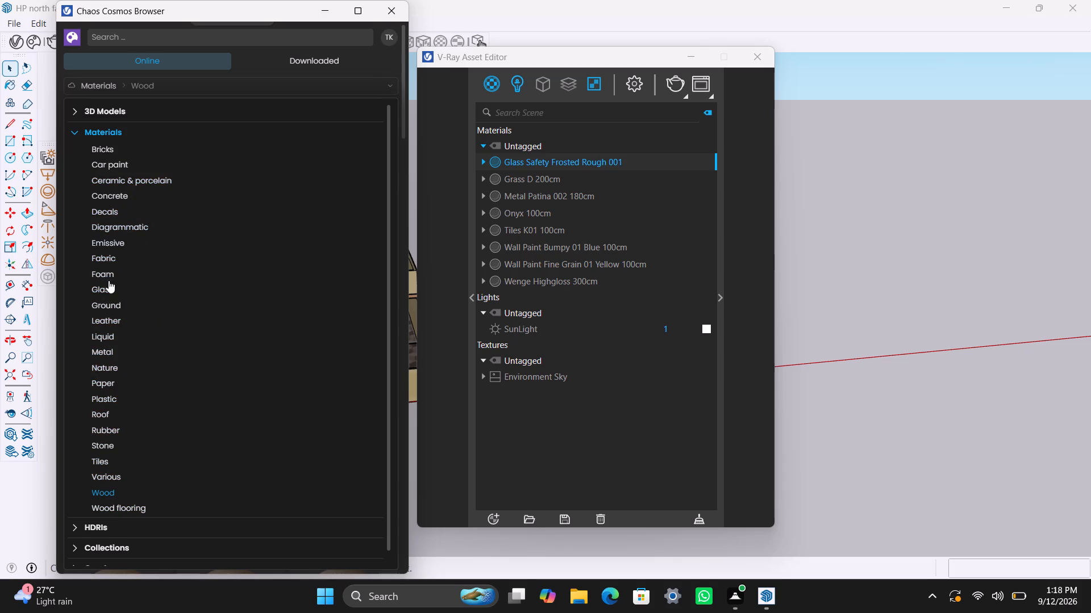
pyautogui.scroll(-1, 128, 367)
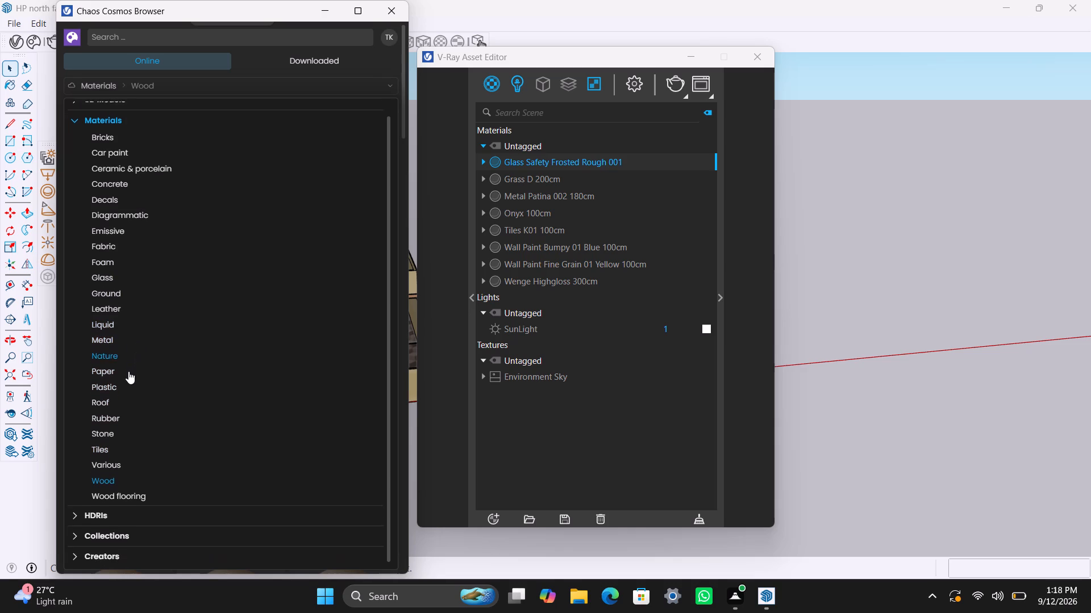
pyautogui.scroll(3, 128, 371)
pyautogui.click(102, 111)
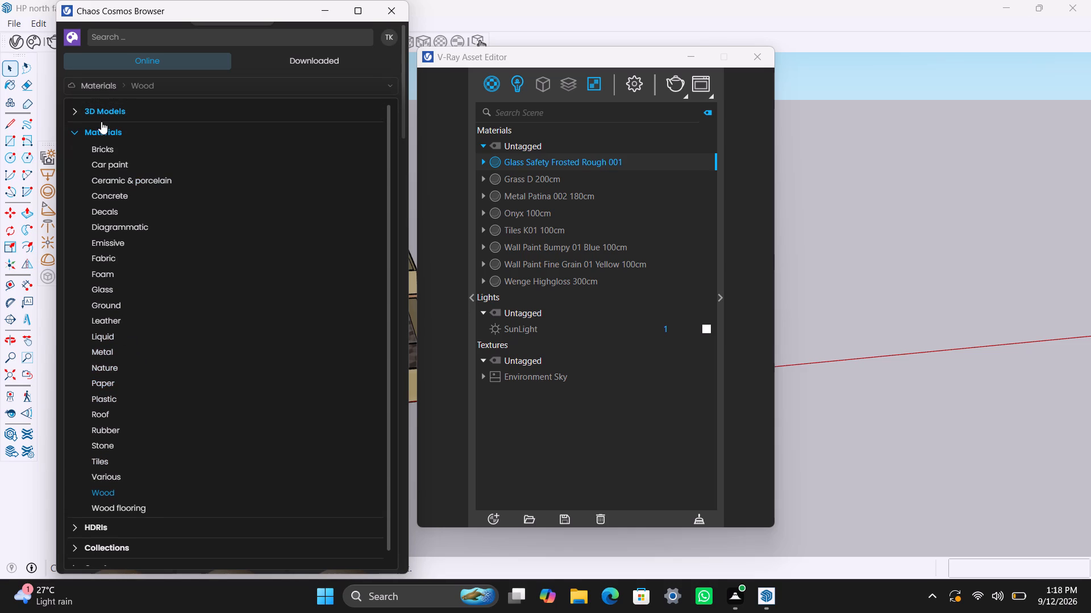
pyautogui.click(130, 179)
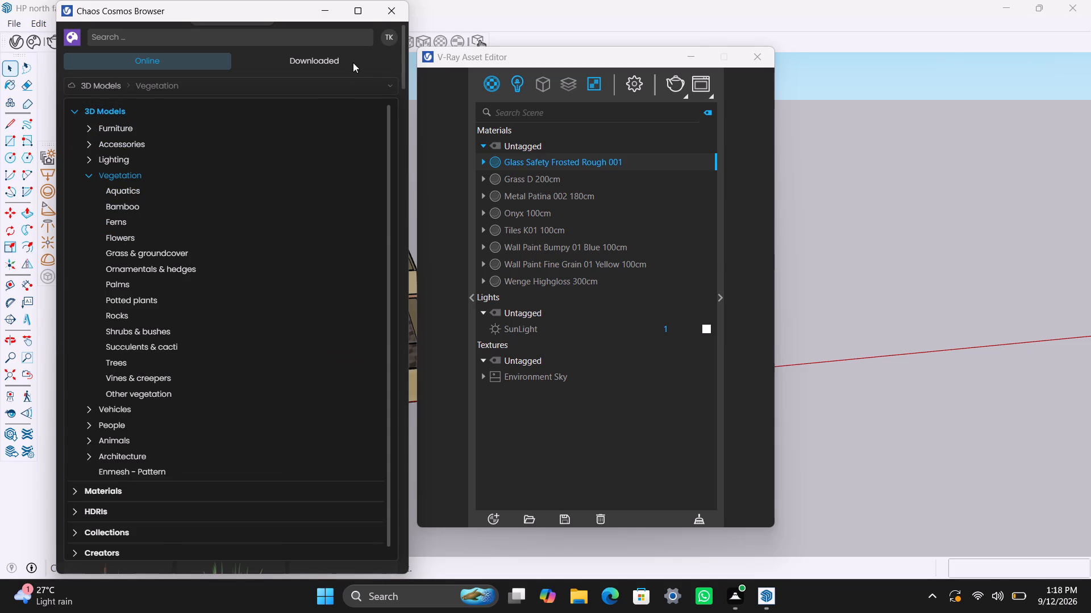
pyautogui.click(331, 63)
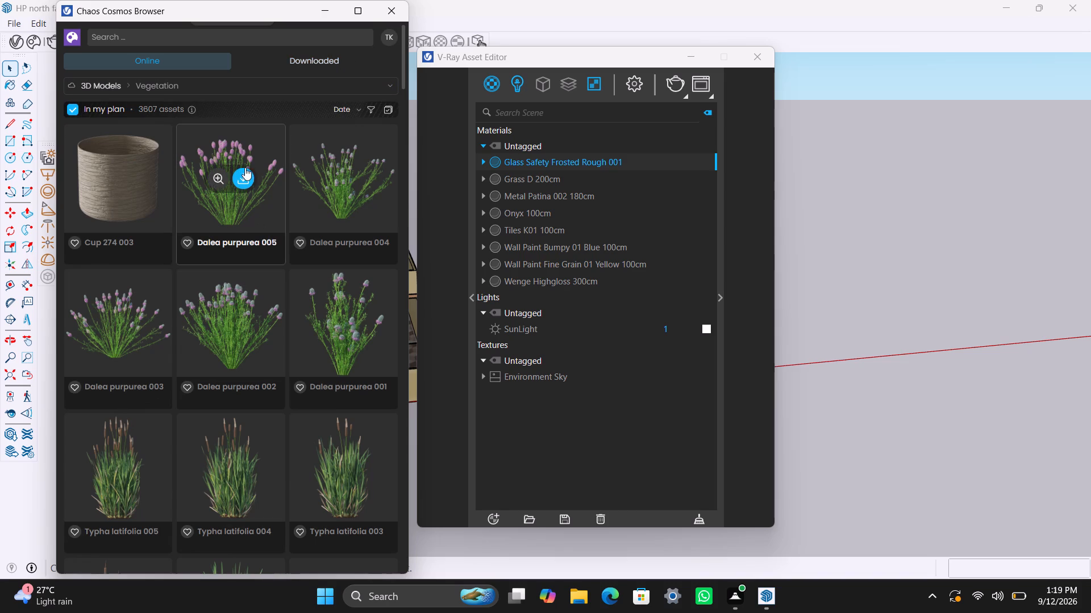
pyautogui.click(297, 62)
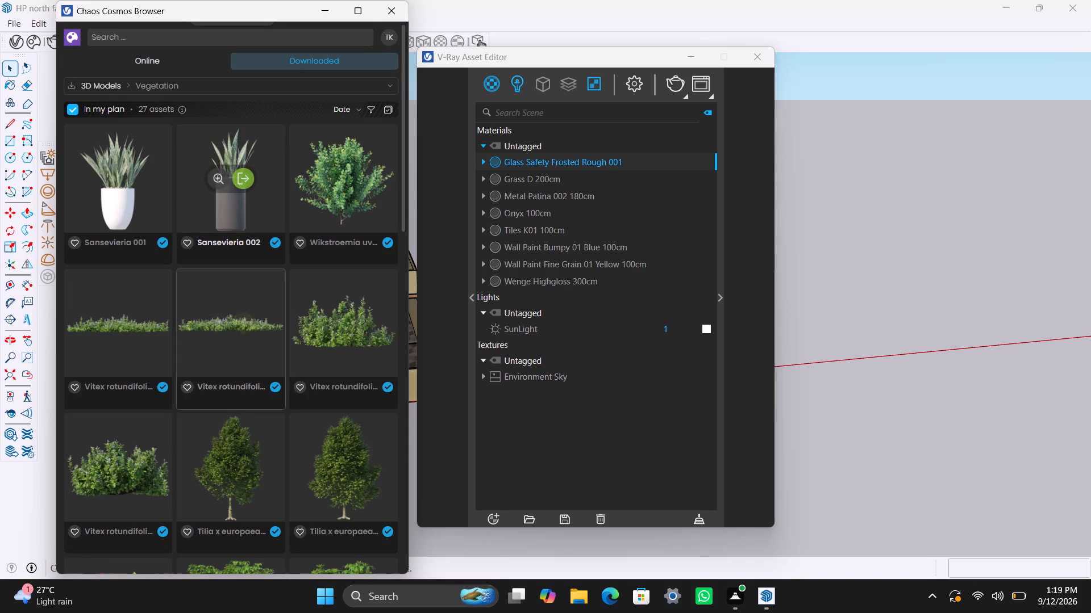
# Import Skimmia japonica Rubella 004 and place five plants in a row on the grass strip alongside the blue house wall.
pyautogui.scroll(-3, 201, 476)
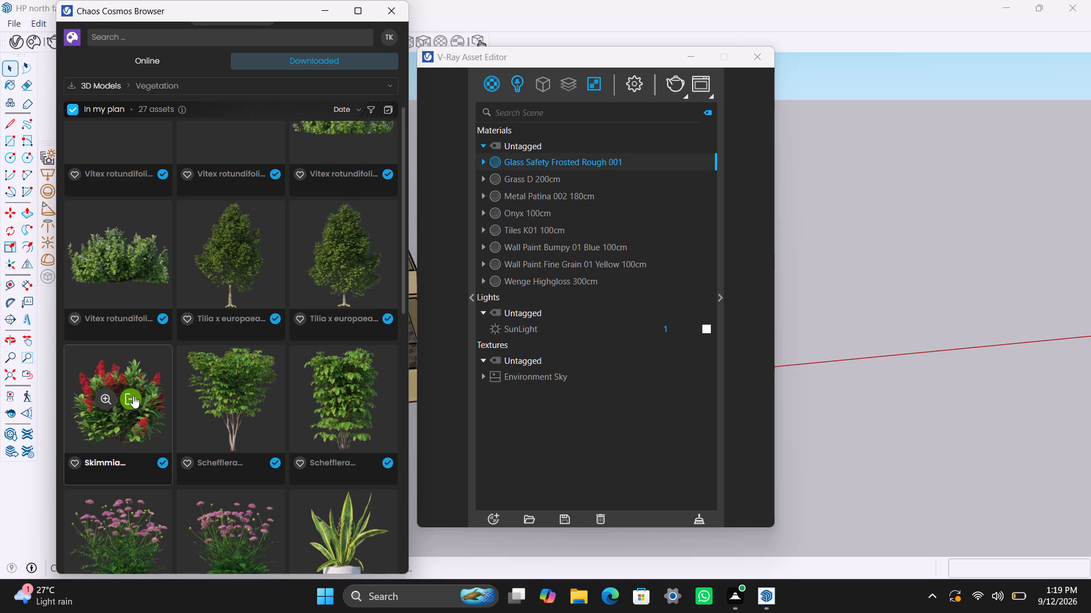
pyautogui.click(132, 395)
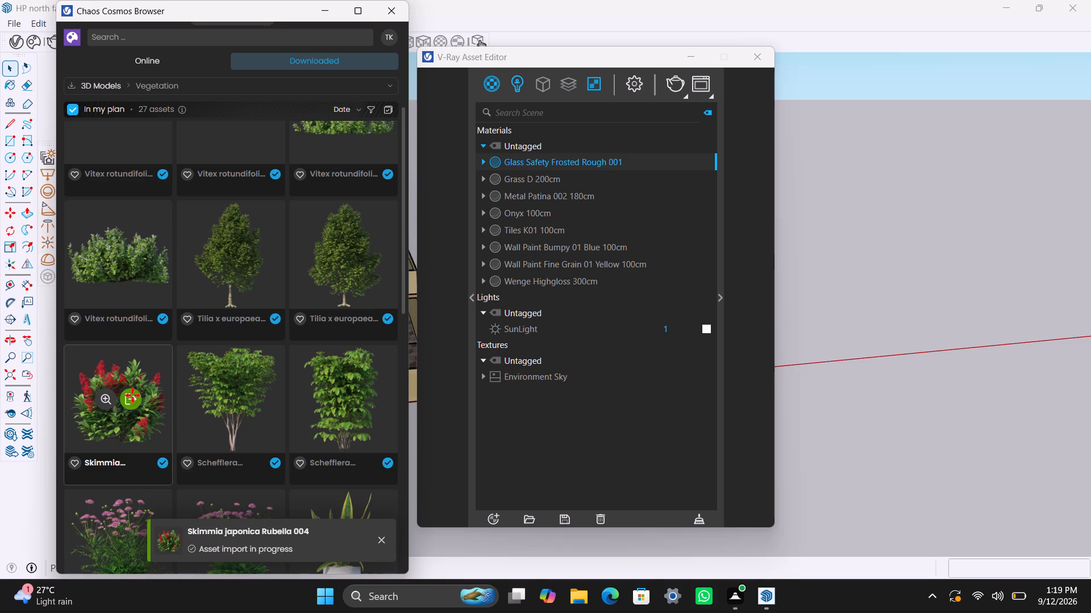
pyautogui.moveTo(315, 352); pyautogui.dragTo(299, 525, button='middle')
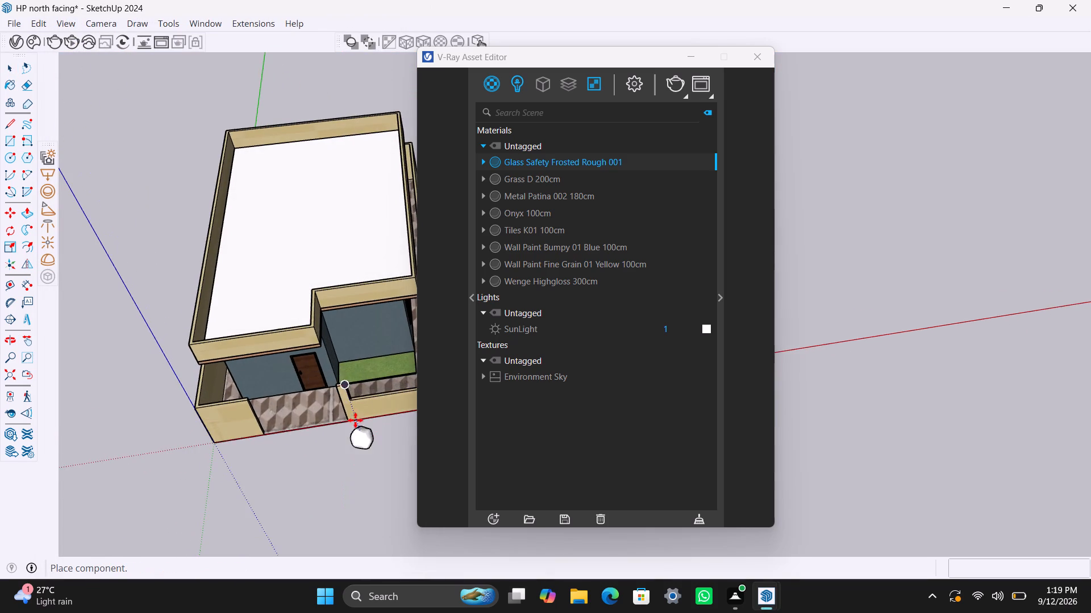
pyautogui.scroll(11, 340, 366)
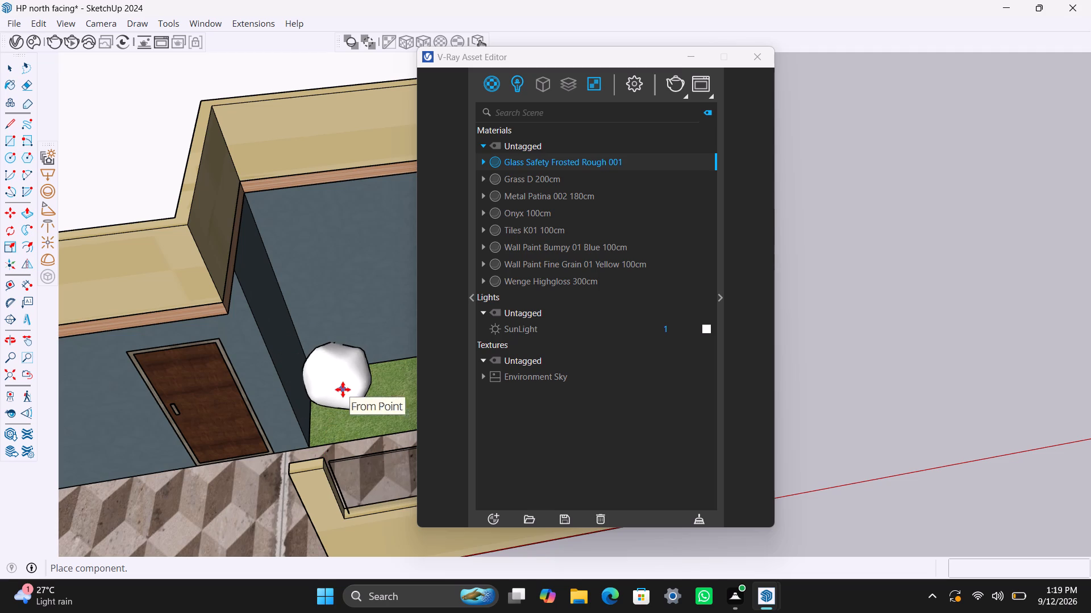
pyautogui.click(343, 389)
pyautogui.scroll(-1, 377, 387)
pyautogui.keyDown('shift'); pyautogui.moveTo(376, 381); pyautogui.dragTo(213, 393, button='middle'); pyautogui.keyUp('shift')
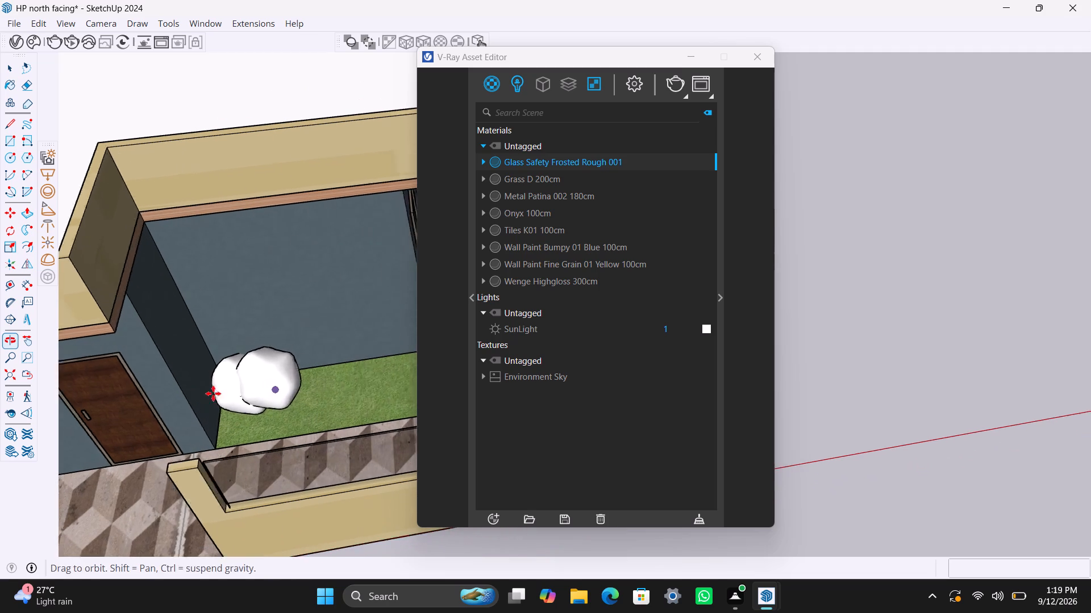
pyautogui.keyDown('shift'); pyautogui.moveTo(213, 393); pyautogui.dragTo(214, 394, button='middle'); pyautogui.keyUp('shift')
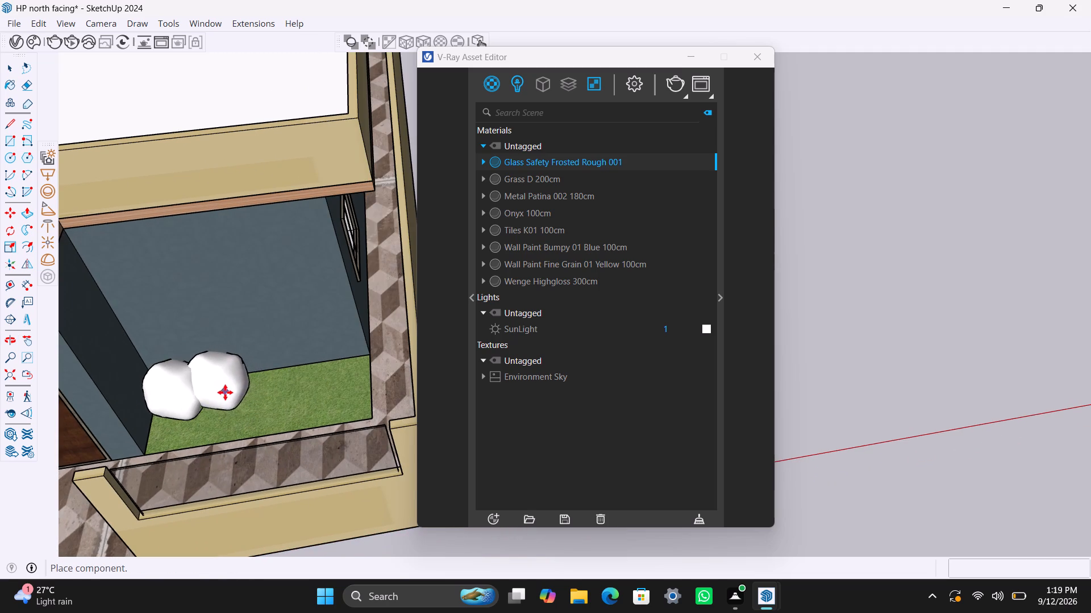
pyautogui.click(225, 392)
pyautogui.click(270, 389)
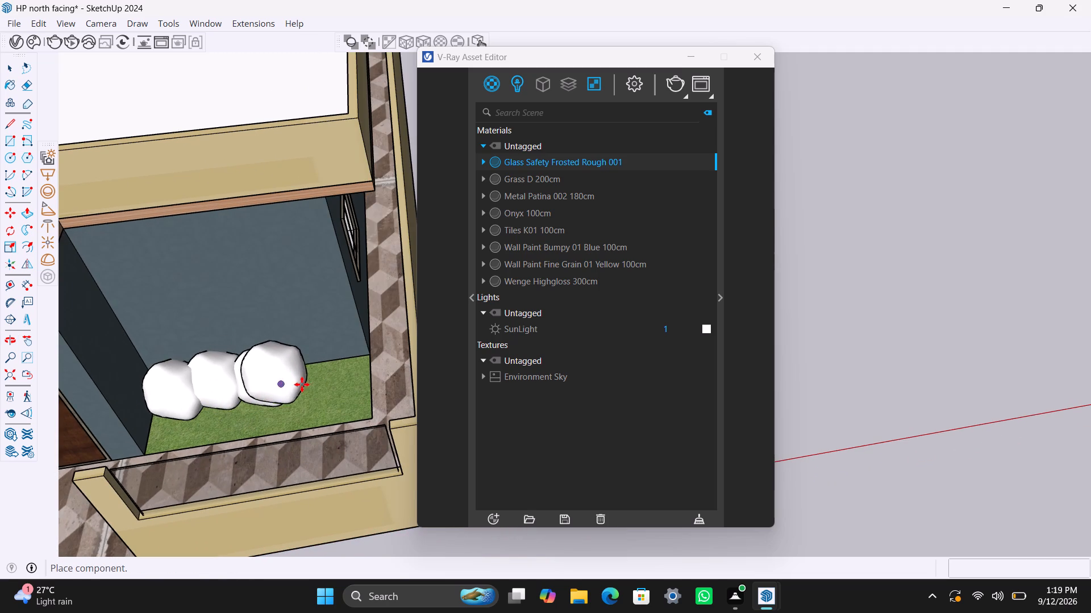
pyautogui.click(309, 381)
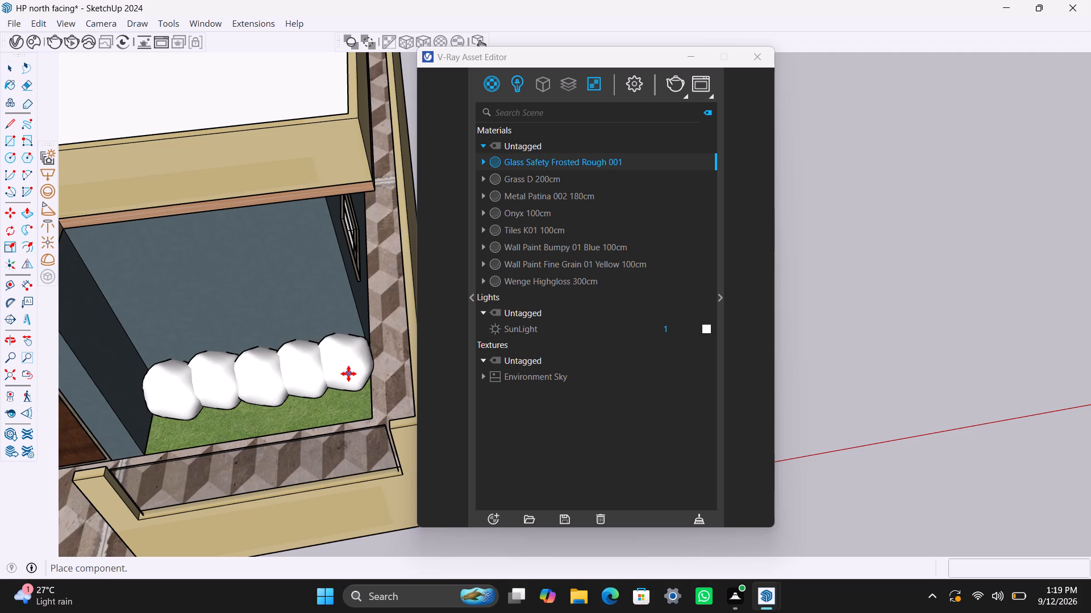
pyautogui.click(349, 373)
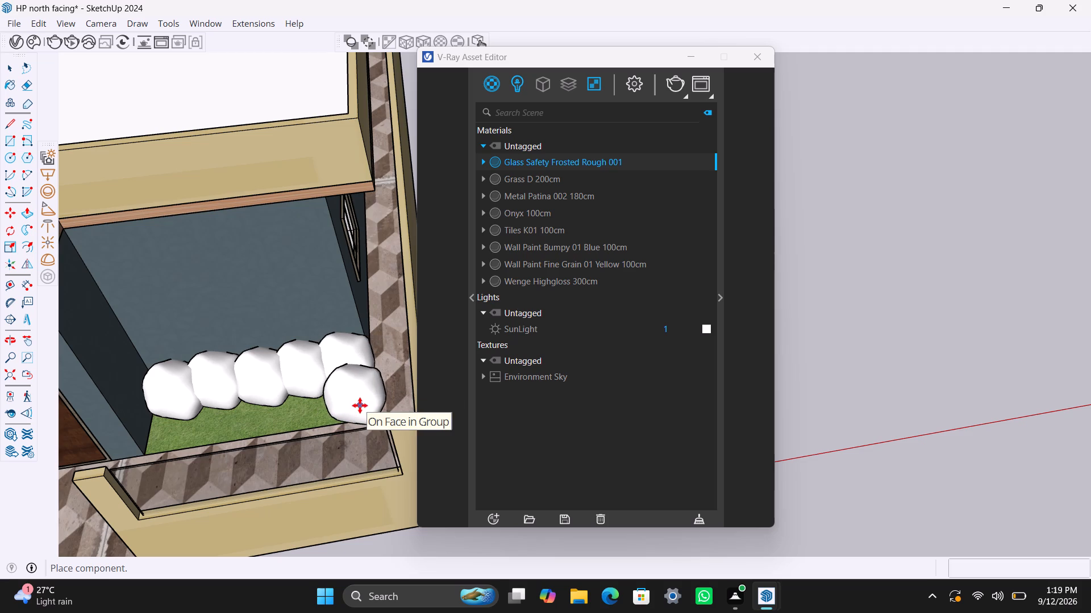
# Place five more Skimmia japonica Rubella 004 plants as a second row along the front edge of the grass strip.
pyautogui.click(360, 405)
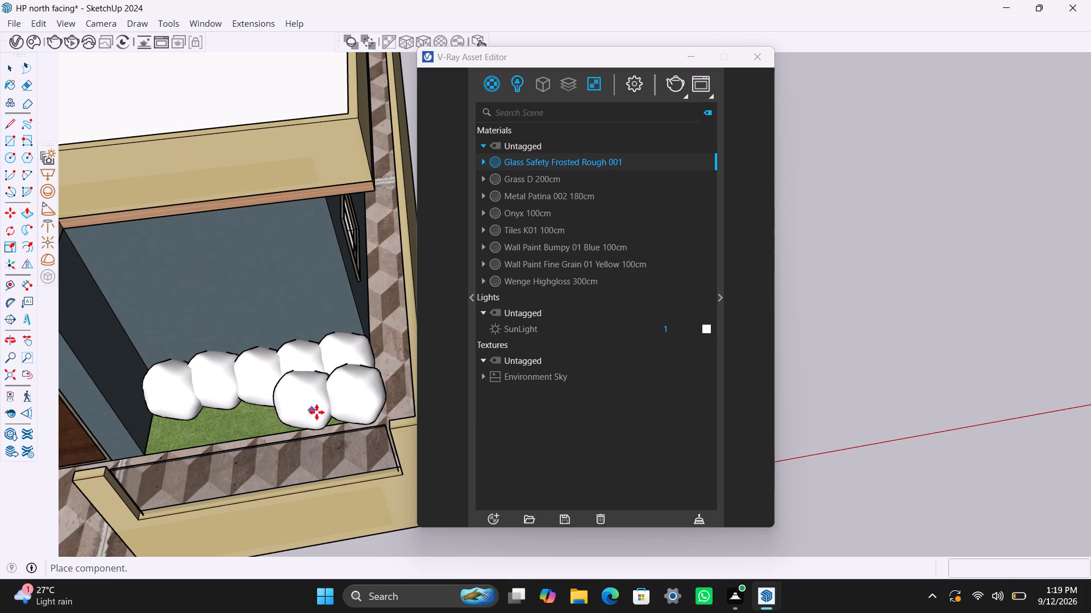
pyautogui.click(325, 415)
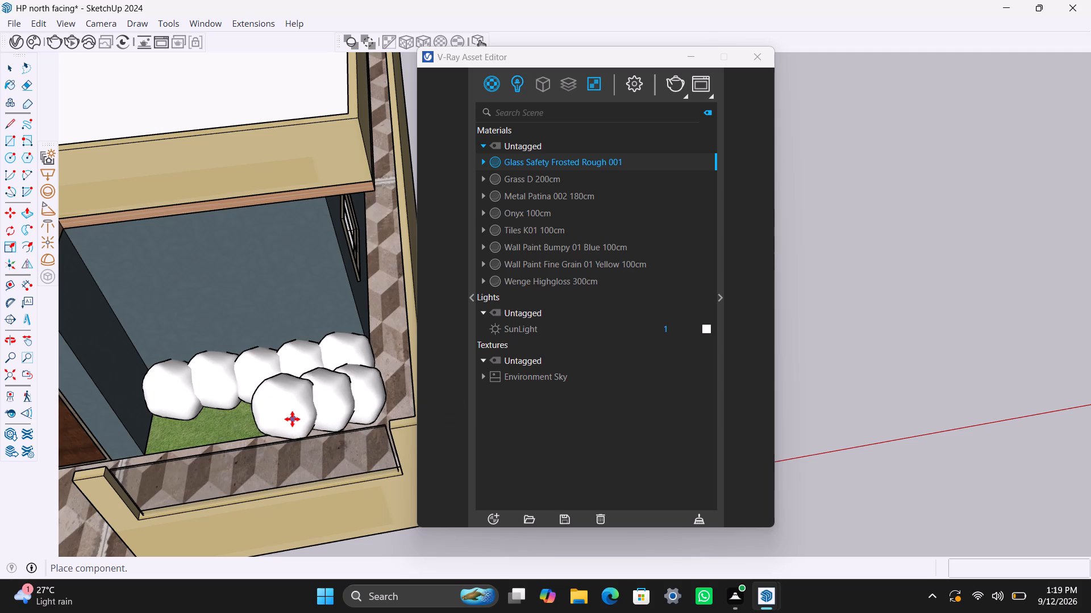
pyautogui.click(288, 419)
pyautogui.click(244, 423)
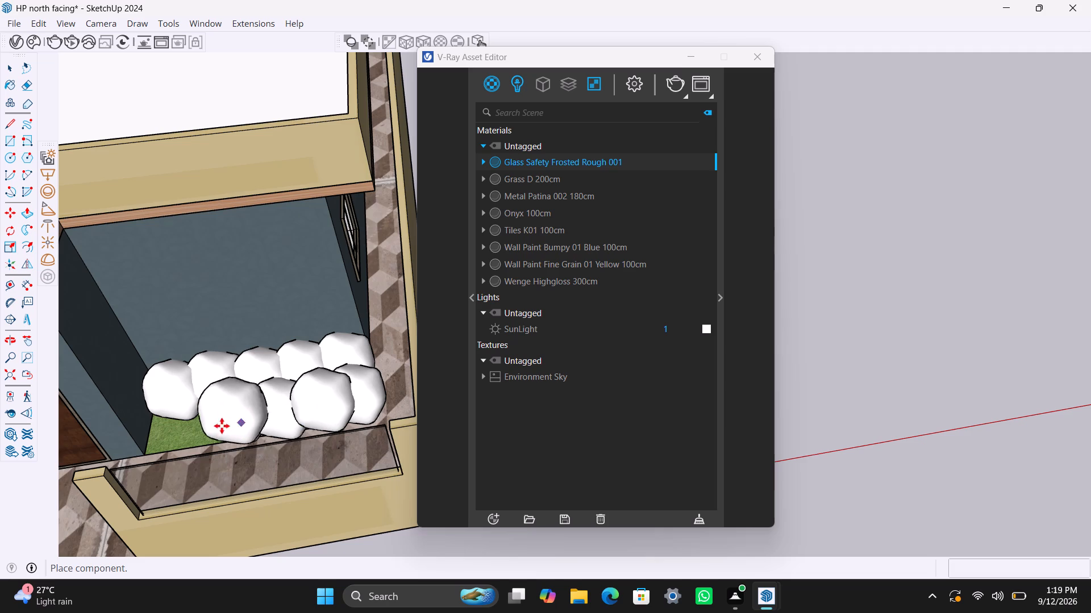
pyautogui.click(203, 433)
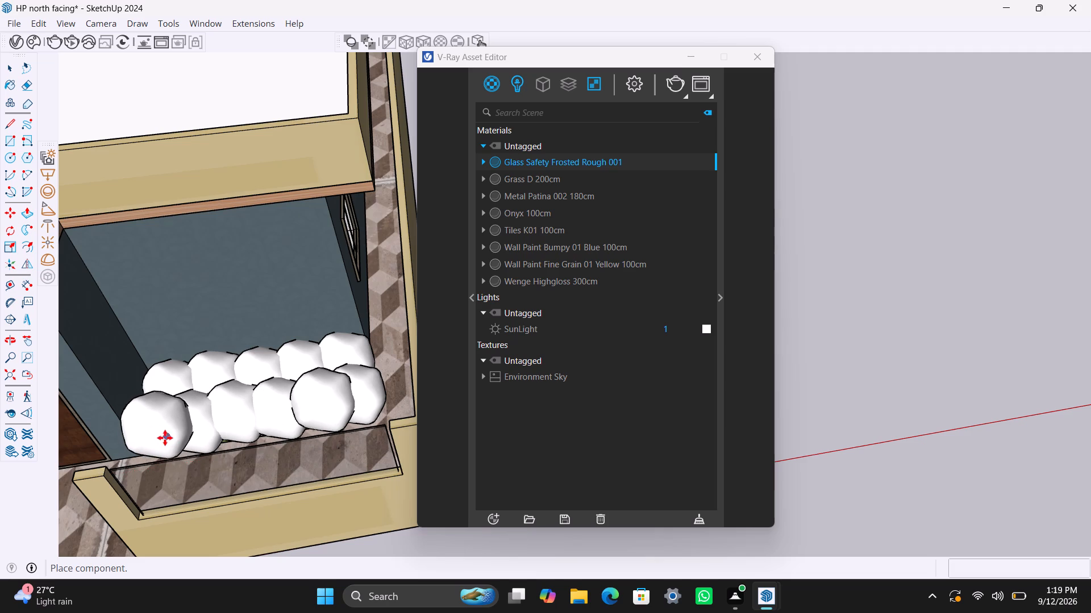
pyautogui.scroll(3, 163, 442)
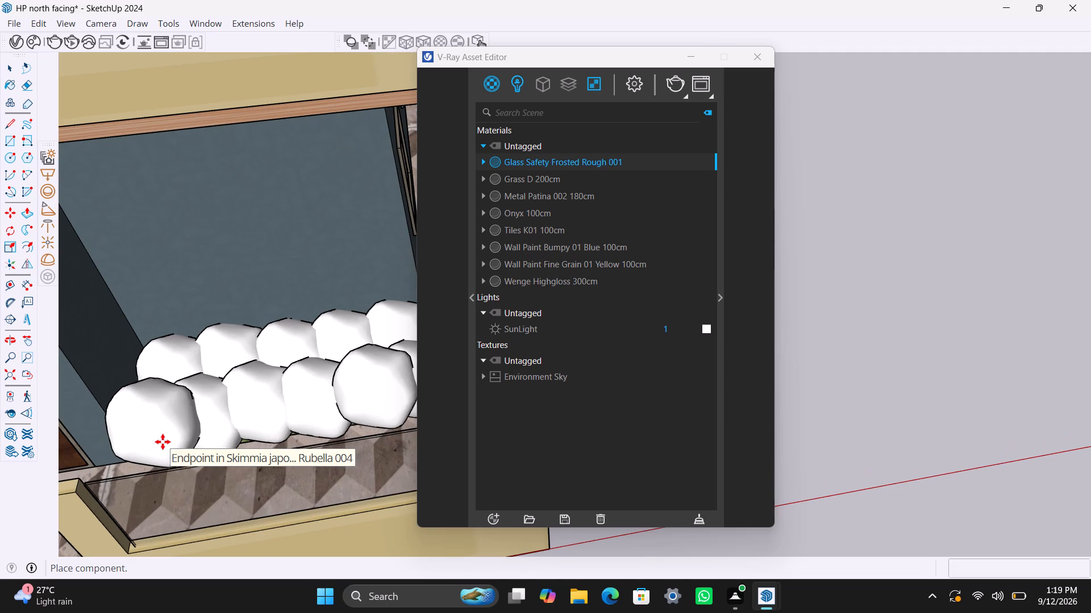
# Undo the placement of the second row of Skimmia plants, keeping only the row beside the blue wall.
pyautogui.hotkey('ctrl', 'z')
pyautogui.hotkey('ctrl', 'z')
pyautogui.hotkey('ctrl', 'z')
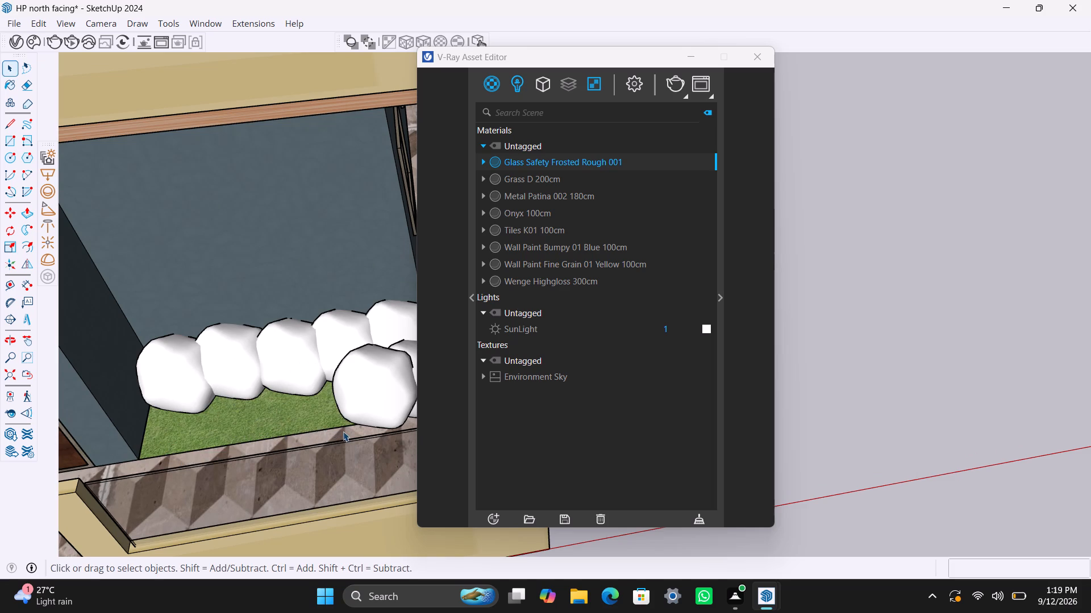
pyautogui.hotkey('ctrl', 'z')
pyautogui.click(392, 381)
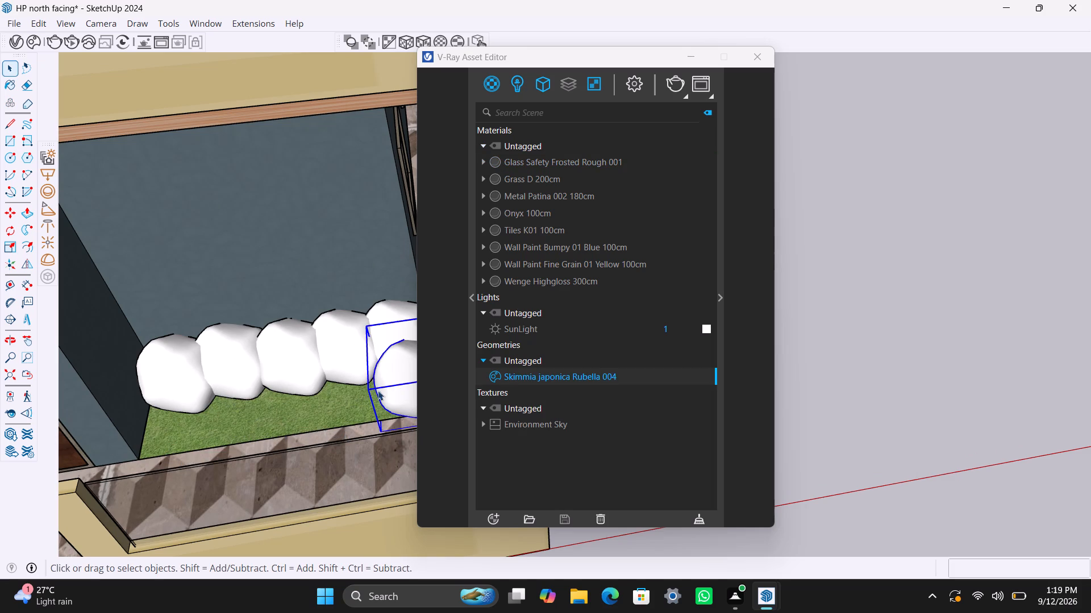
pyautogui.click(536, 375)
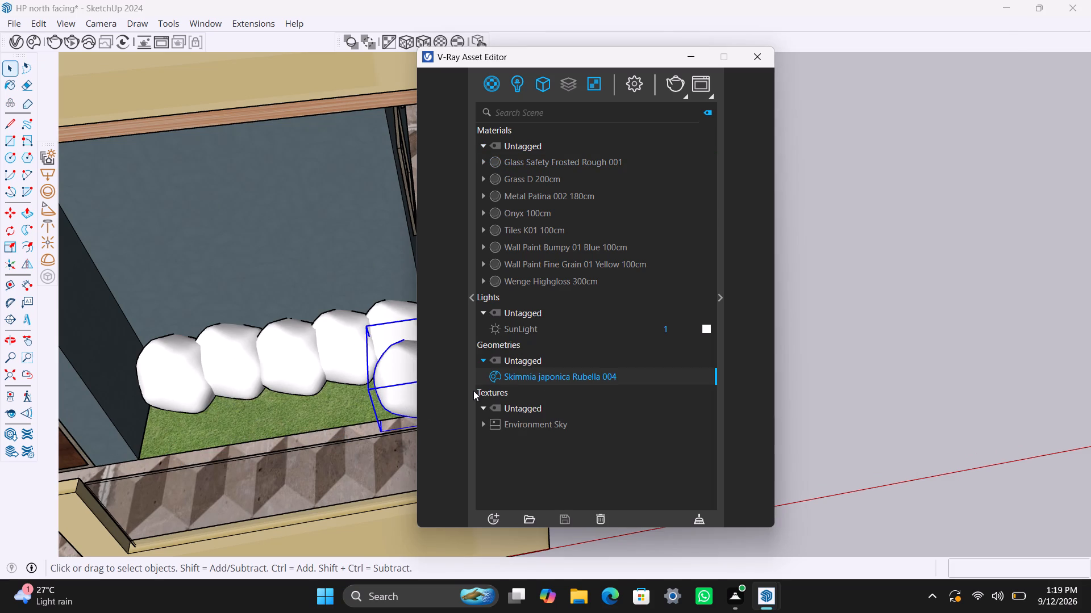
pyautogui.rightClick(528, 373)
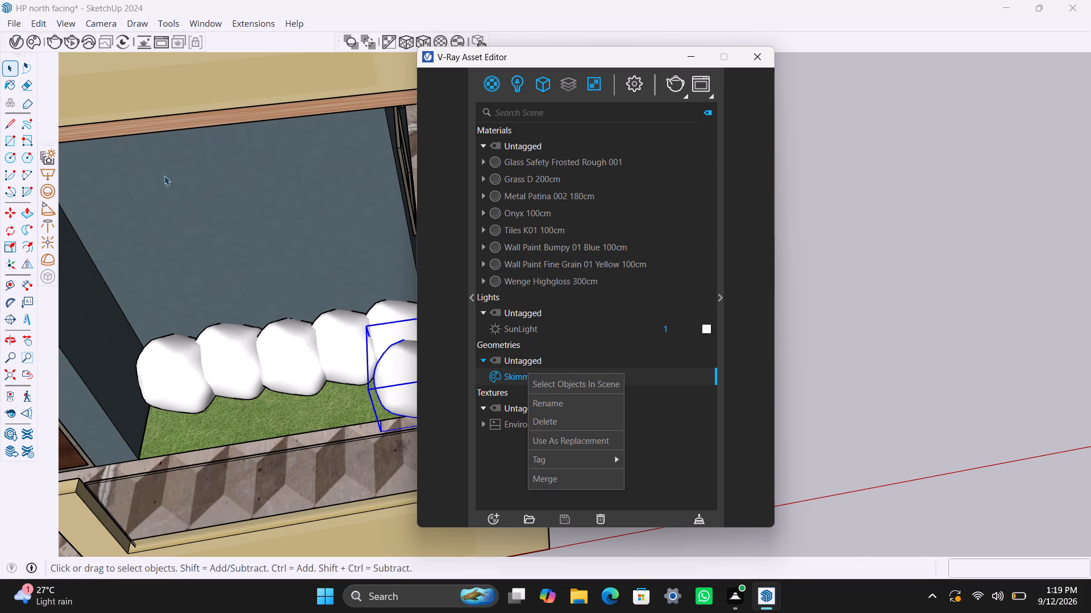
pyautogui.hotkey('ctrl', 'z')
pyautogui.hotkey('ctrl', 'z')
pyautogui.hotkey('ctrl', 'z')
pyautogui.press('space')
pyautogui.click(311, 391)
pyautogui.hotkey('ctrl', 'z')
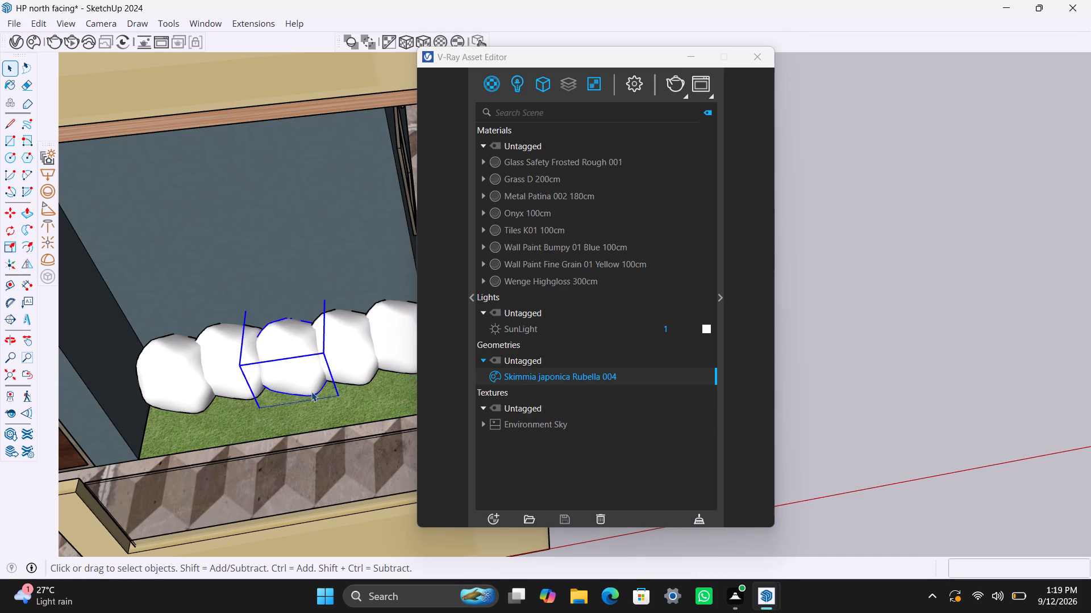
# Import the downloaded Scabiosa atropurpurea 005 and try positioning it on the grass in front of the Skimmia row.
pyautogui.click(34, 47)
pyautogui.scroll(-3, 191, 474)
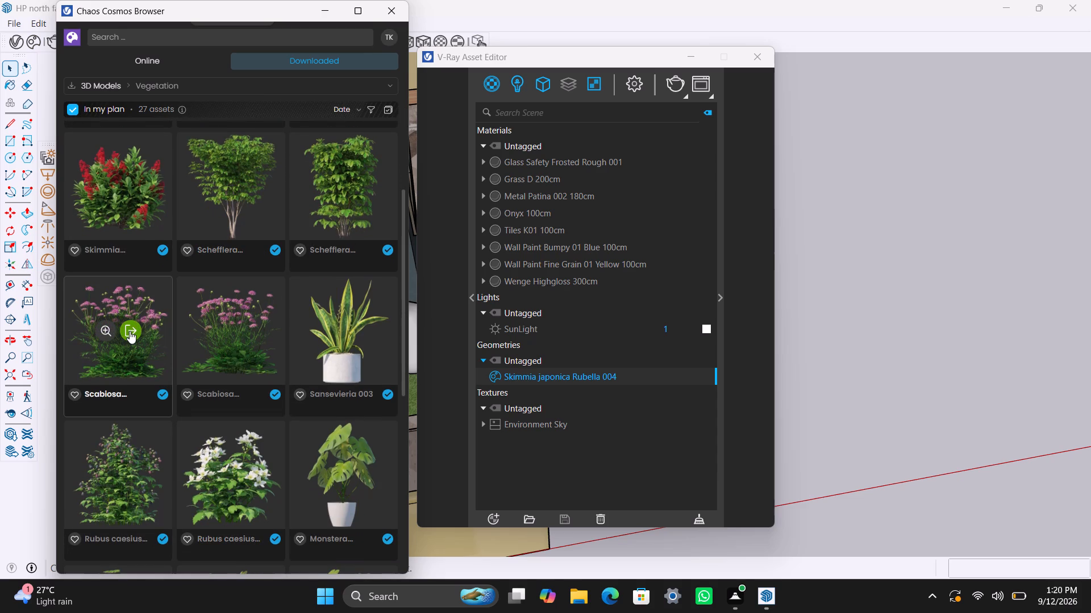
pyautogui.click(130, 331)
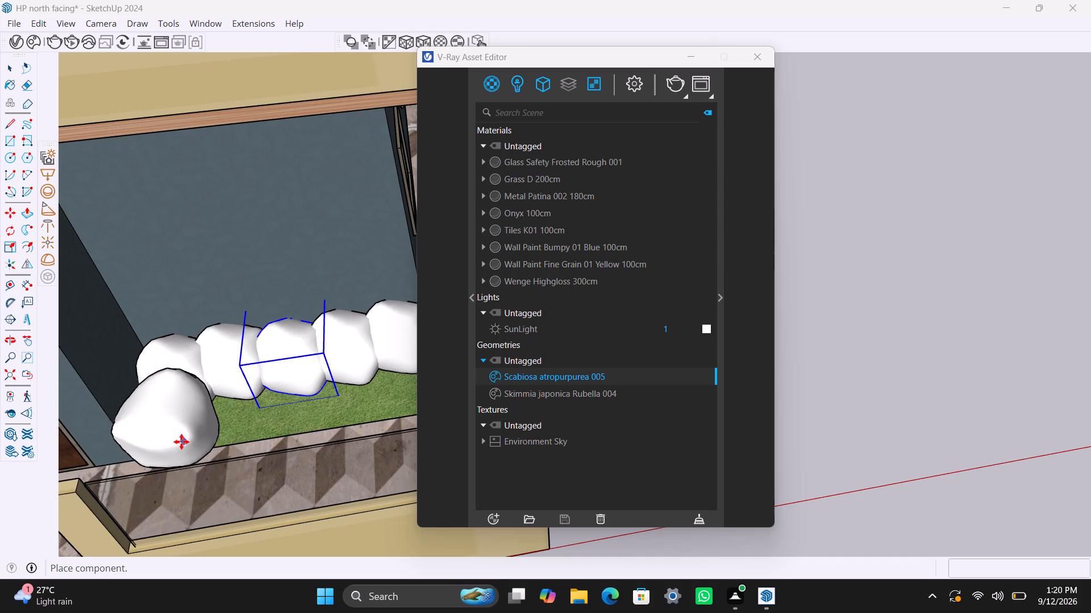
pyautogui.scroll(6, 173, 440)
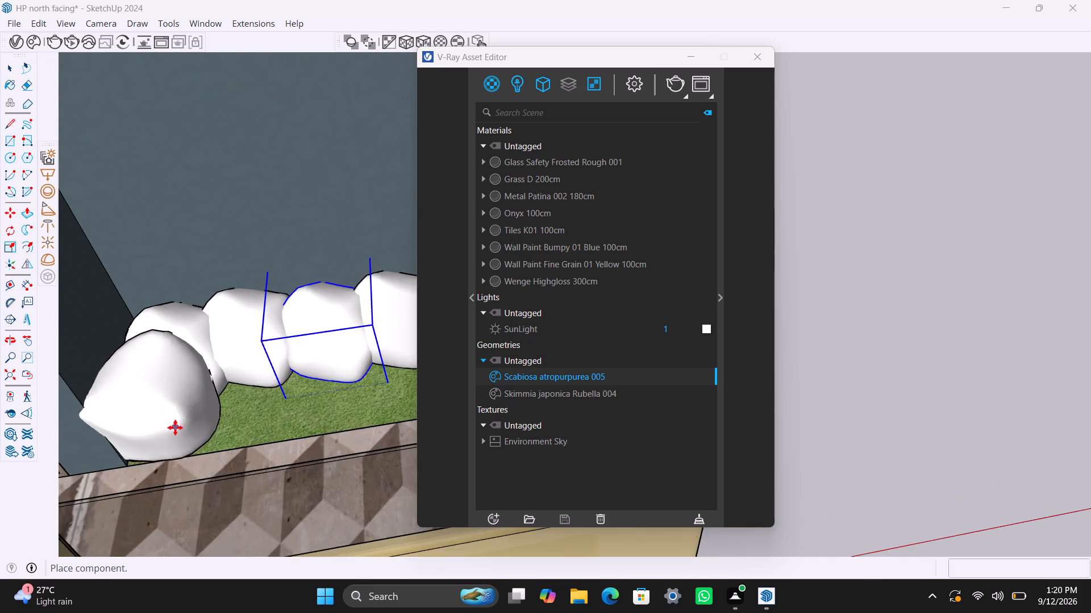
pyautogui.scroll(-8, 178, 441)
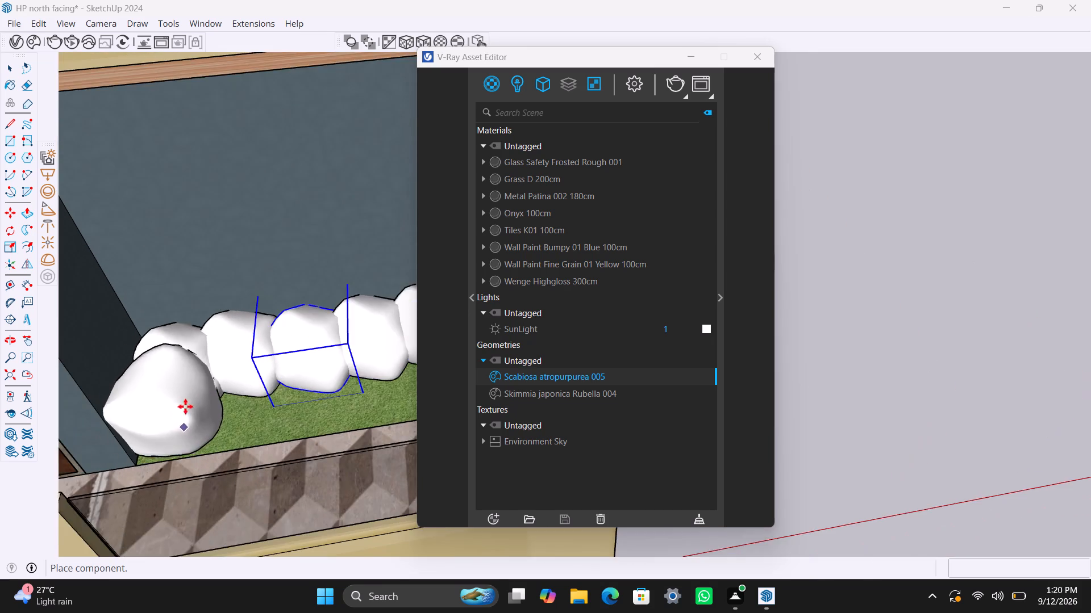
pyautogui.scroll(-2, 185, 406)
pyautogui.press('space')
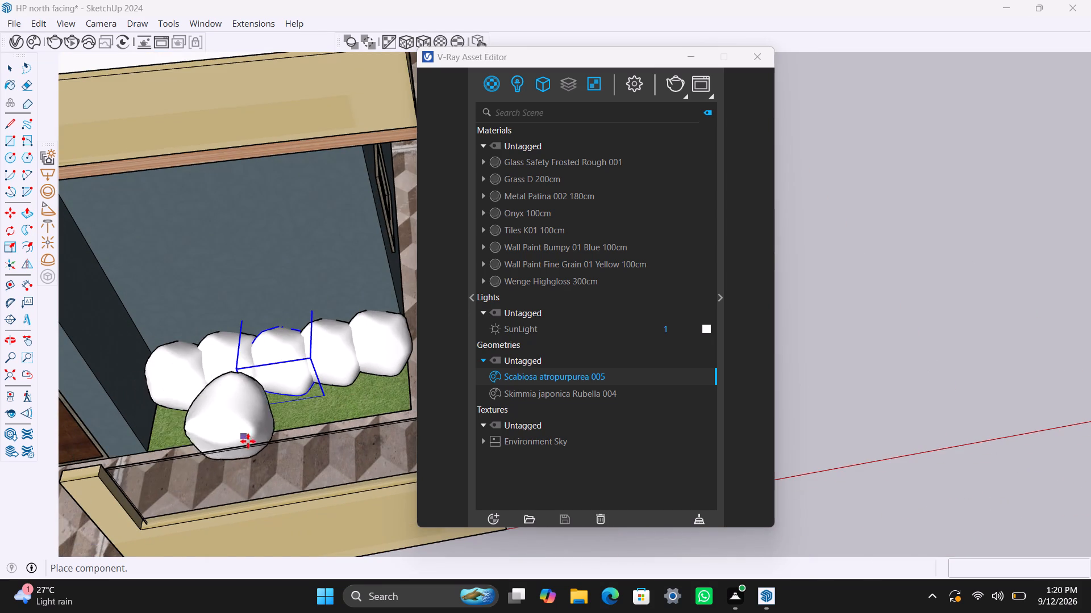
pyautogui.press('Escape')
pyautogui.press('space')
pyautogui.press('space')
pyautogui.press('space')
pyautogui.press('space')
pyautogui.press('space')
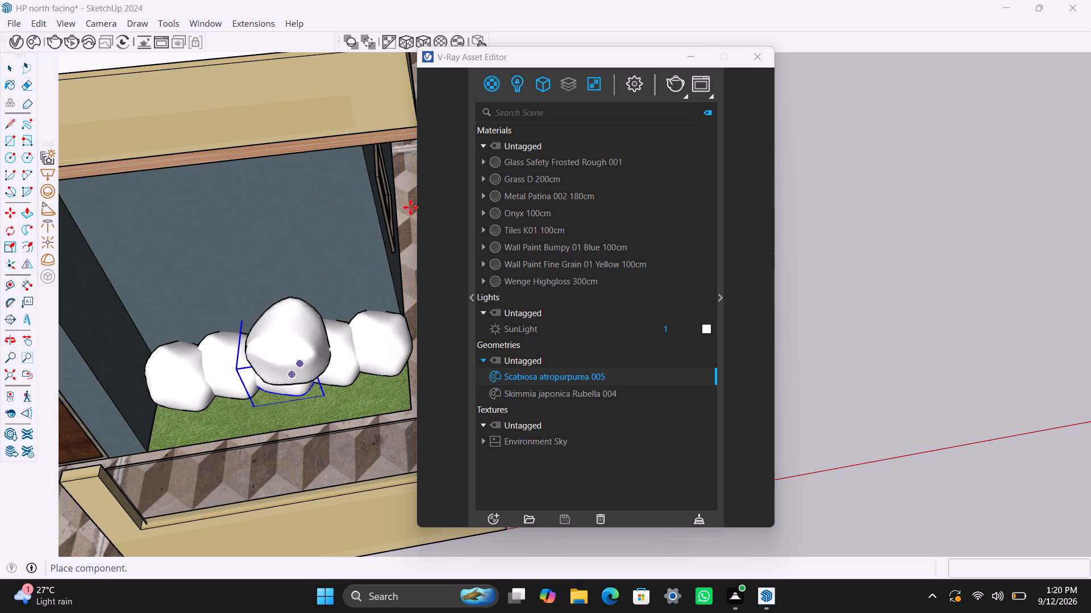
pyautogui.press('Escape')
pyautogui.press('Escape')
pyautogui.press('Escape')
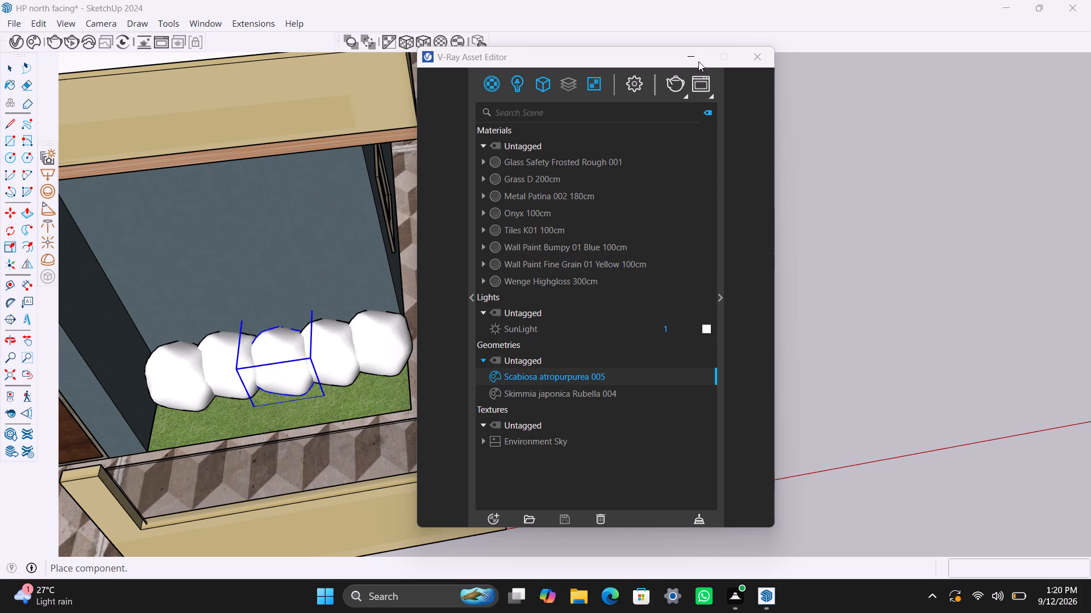
# Minimize the V-Ray Asset Editor to clear the model view.
pyautogui.click(697, 57)
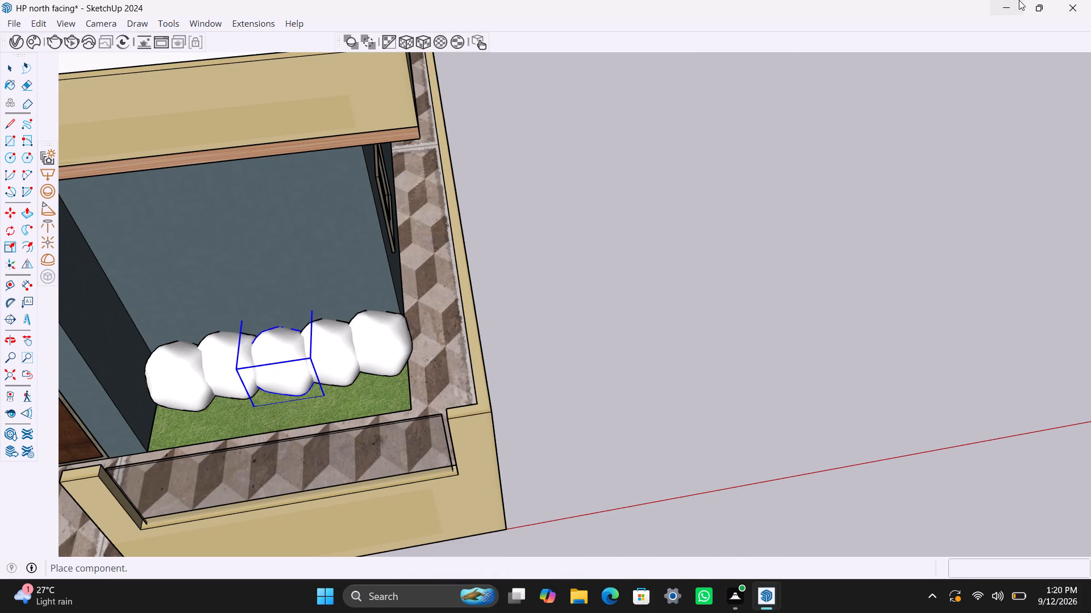
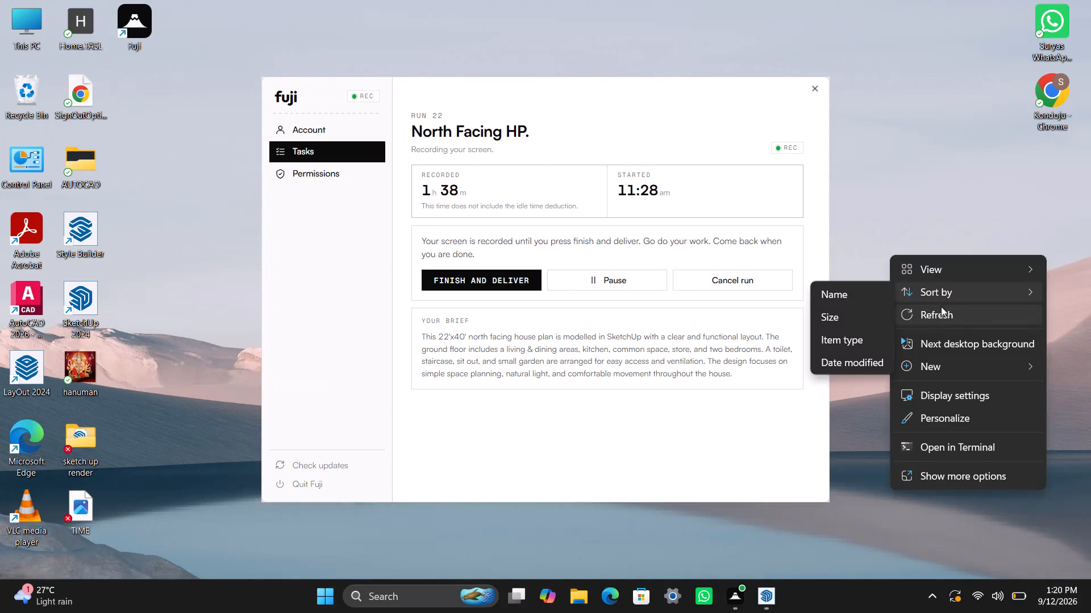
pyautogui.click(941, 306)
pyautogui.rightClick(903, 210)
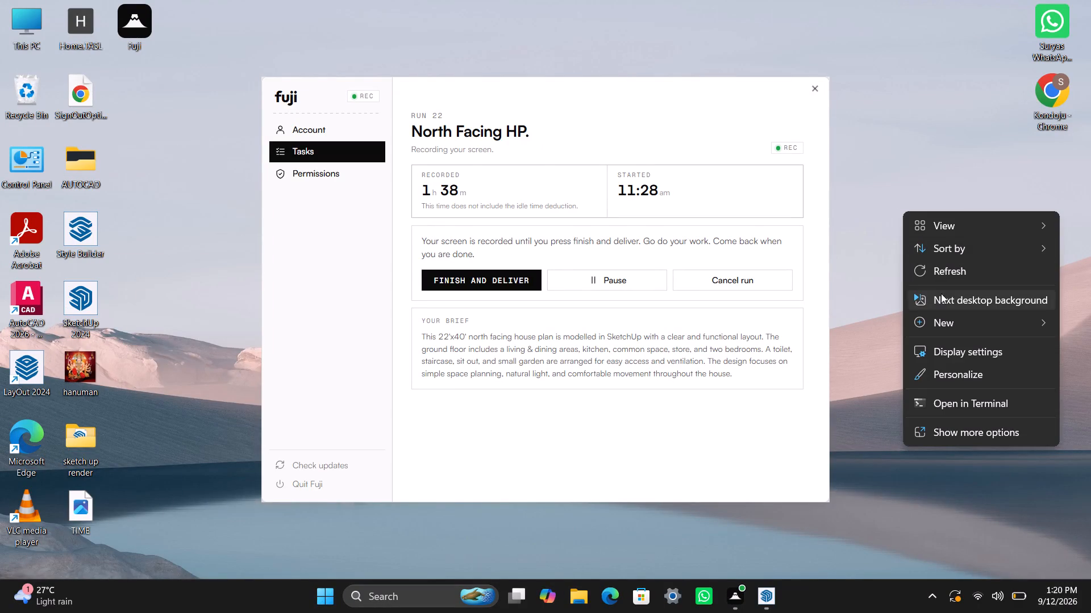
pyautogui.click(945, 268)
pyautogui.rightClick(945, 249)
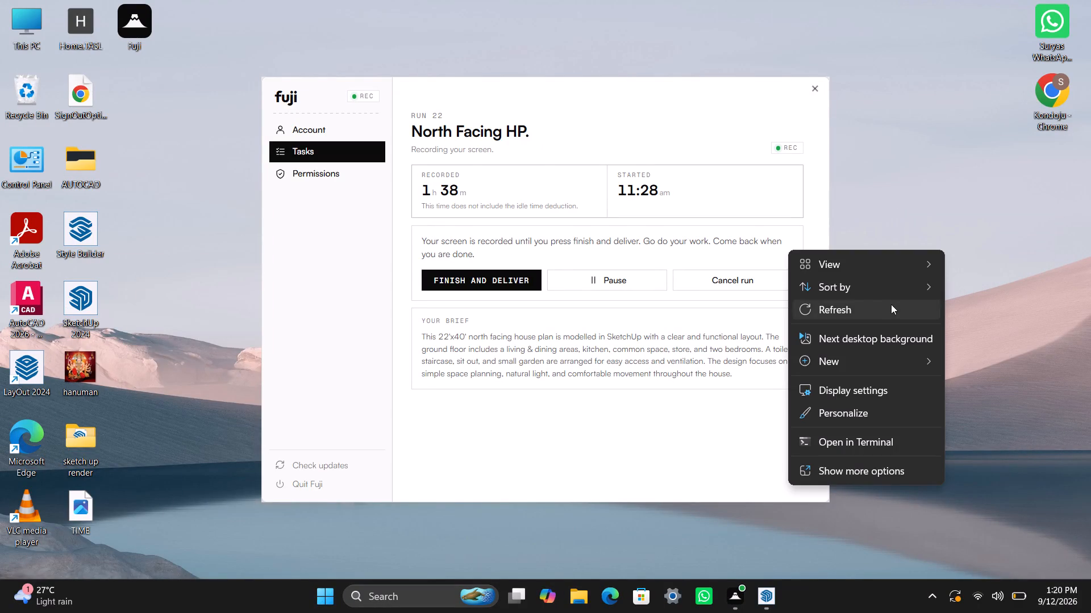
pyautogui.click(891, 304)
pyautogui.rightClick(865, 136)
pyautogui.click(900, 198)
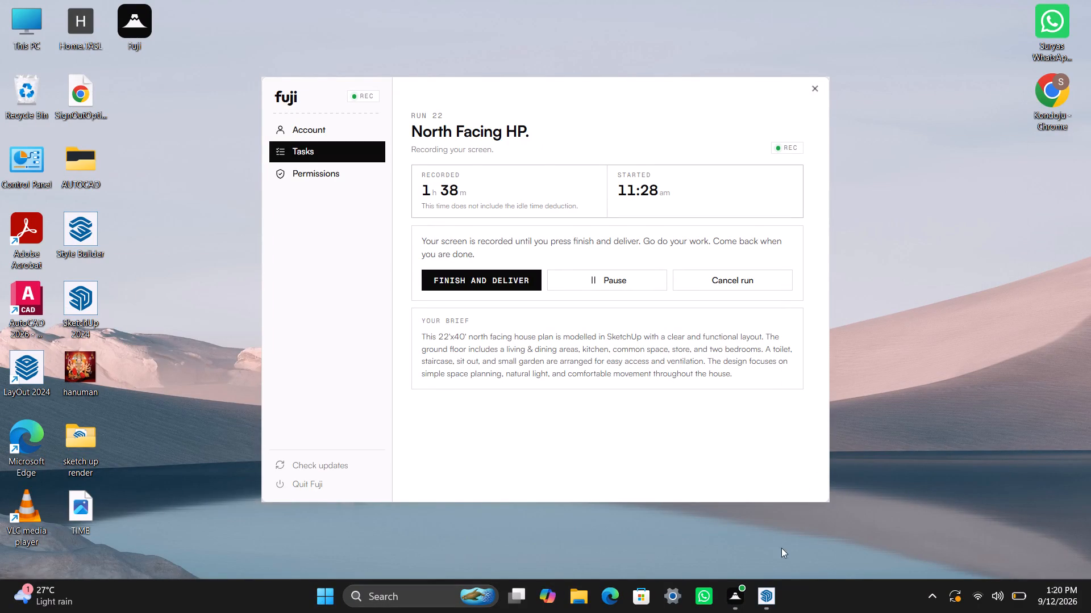
# Switch back to SketchUp, leave the pending Scabiosa placement and minimize the Chaos Cosmos Browser.
pyautogui.click(757, 600)
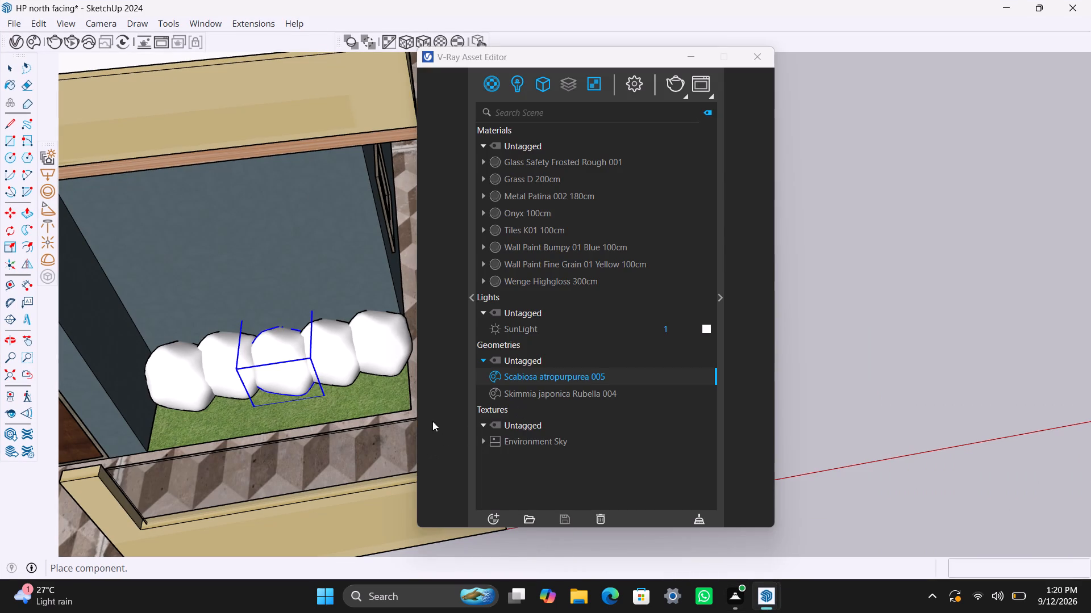
pyautogui.press('space')
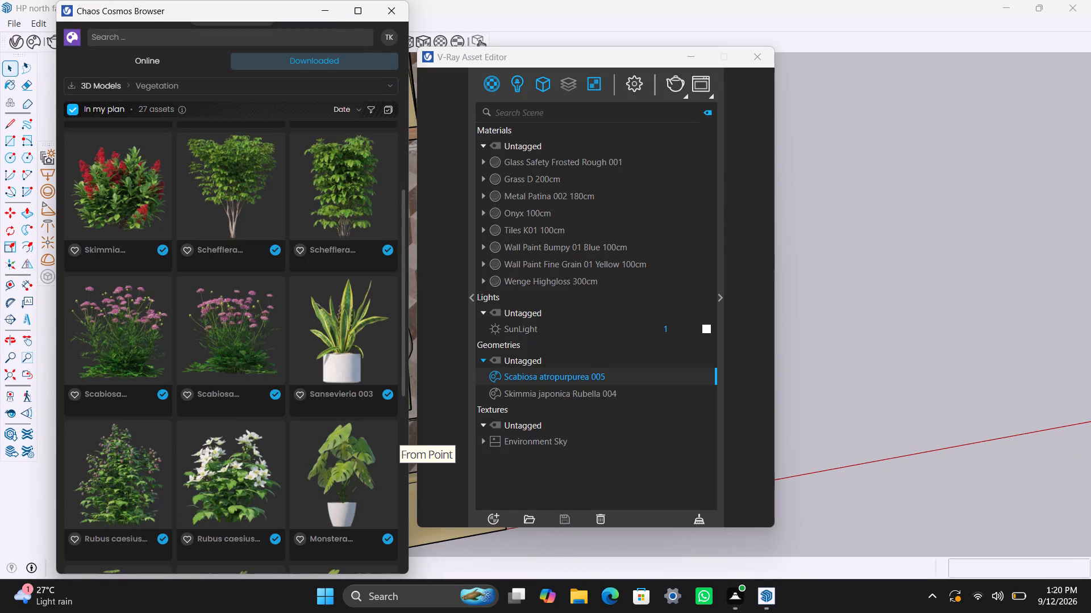
pyautogui.click(326, 15)
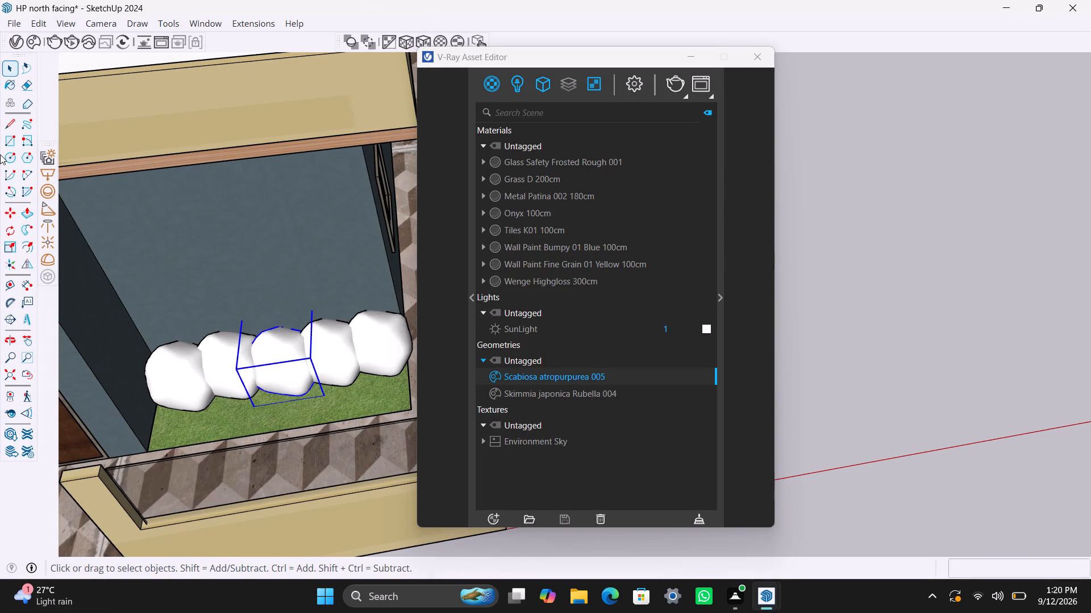
# Examine the whole house from the front and above, including the planted front strip, with the V-Ray Asset Editor minimized.
pyautogui.scroll(-4, 241, 361)
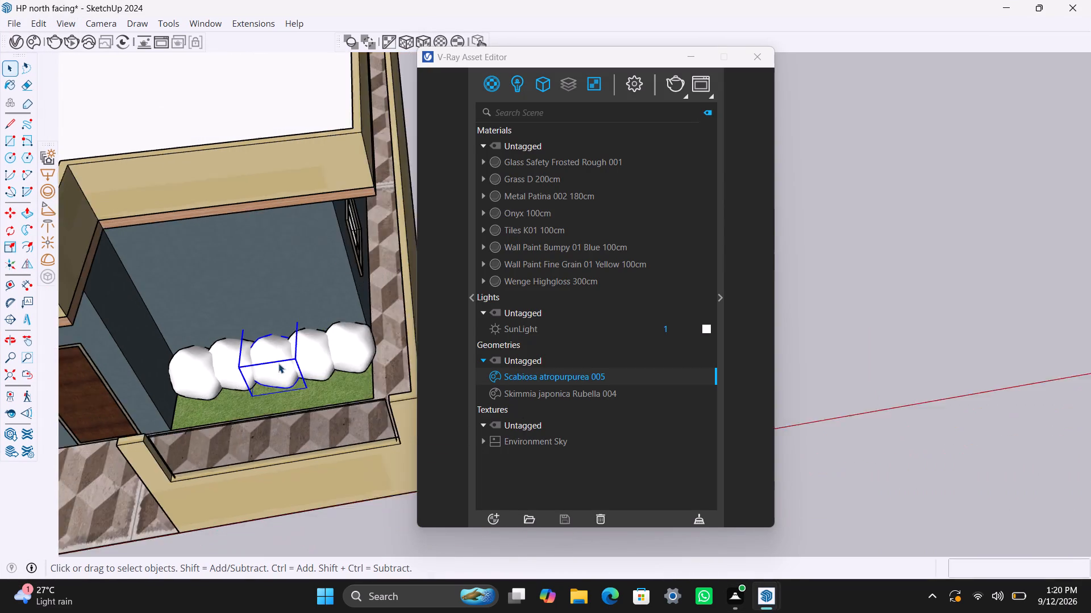
pyautogui.scroll(-9, 278, 363)
pyautogui.moveTo(276, 343); pyautogui.dragTo(381, 322, button='middle')
pyautogui.scroll(3, 263, 349)
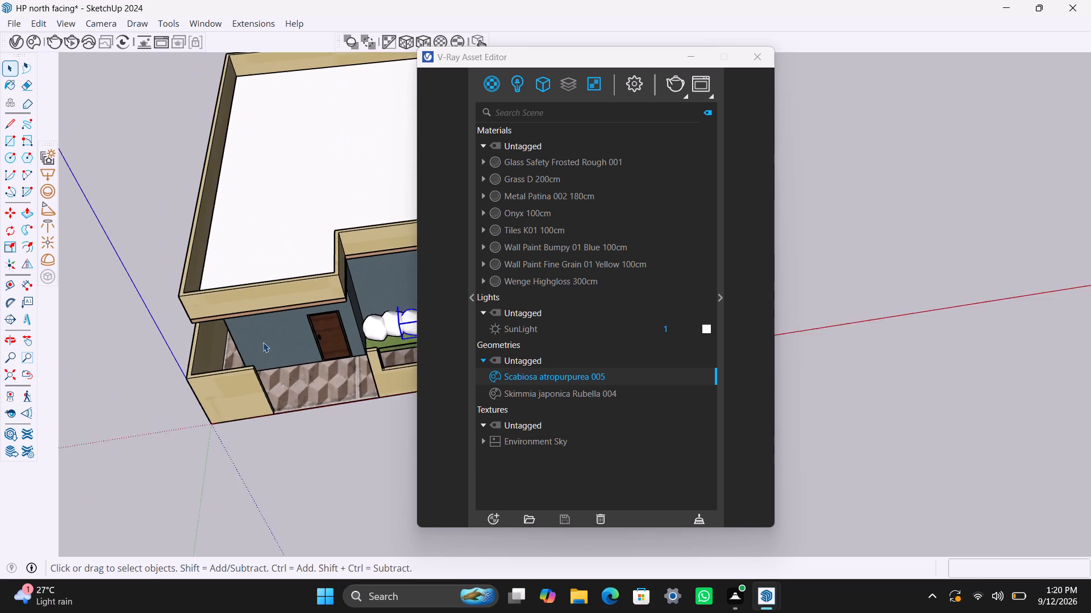
pyautogui.moveTo(272, 346); pyautogui.dragTo(286, 271, button='middle')
pyautogui.scroll(-4, 289, 270)
pyautogui.moveTo(292, 326); pyautogui.dragTo(295, 230, button='middle')
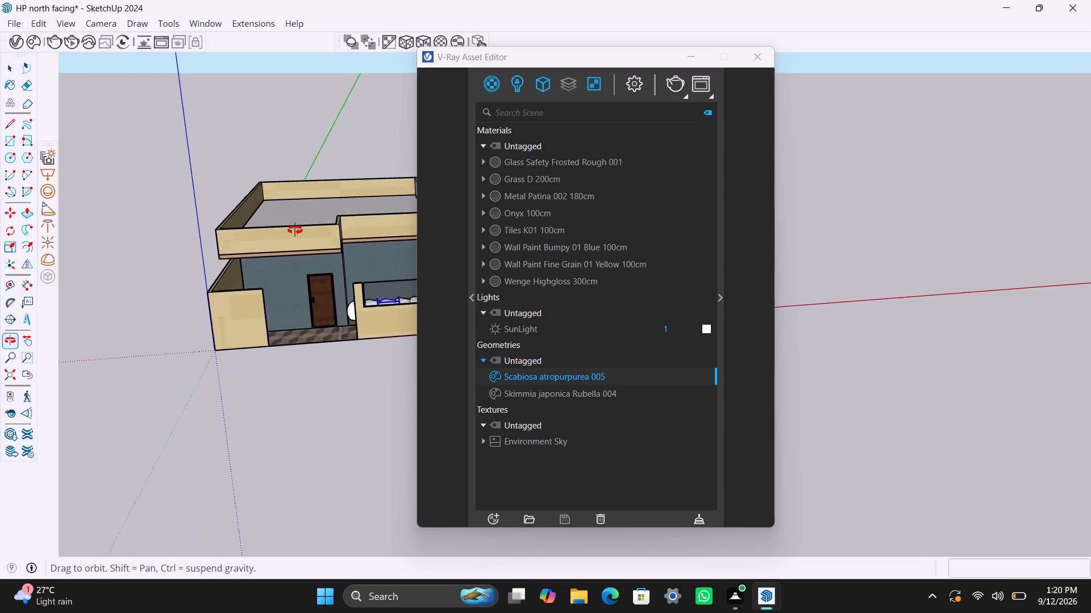
pyautogui.moveTo(295, 230); pyautogui.dragTo(295, 268, button='middle')
pyautogui.scroll(-1, 311, 288)
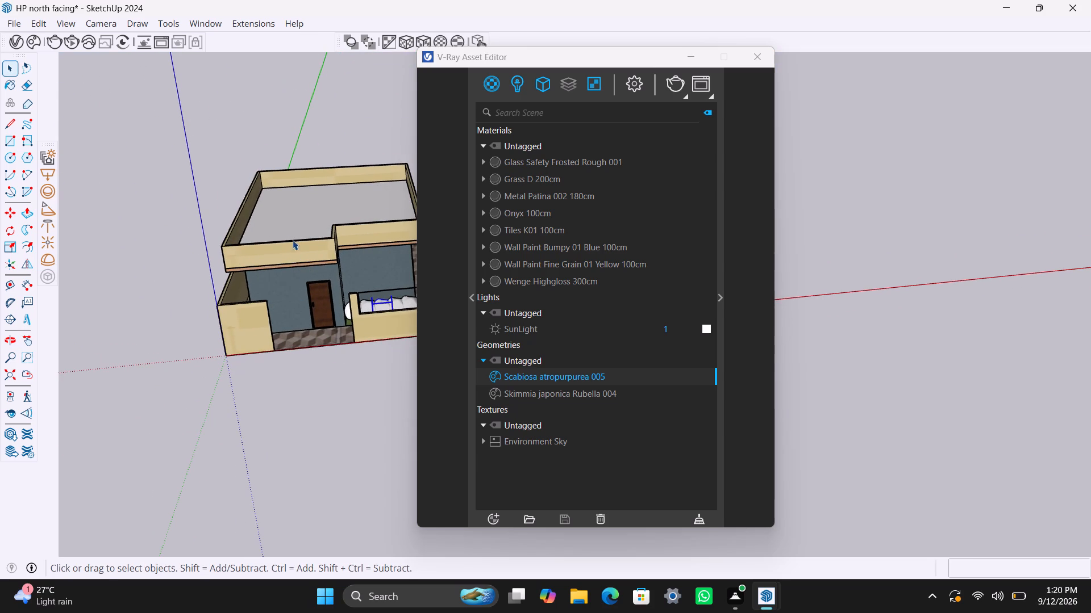
pyautogui.scroll(1, 293, 237)
pyautogui.click(683, 49)
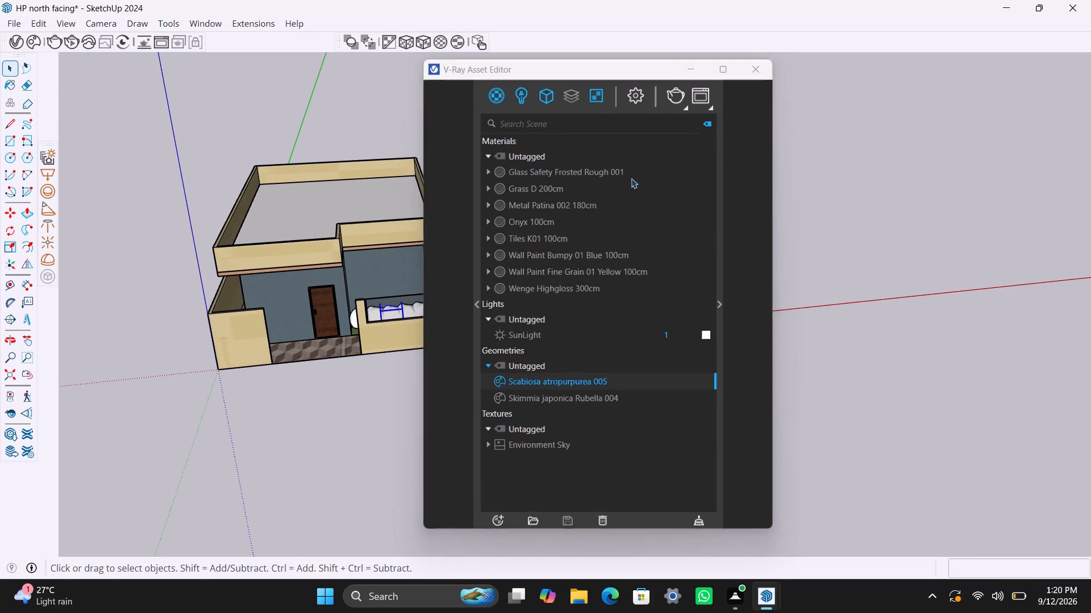
pyautogui.moveTo(552, 315); pyautogui.dragTo(759, 406, button='middle')
pyautogui.scroll(2, 677, 438)
pyautogui.moveTo(640, 461); pyautogui.dragTo(605, 450, button='middle')
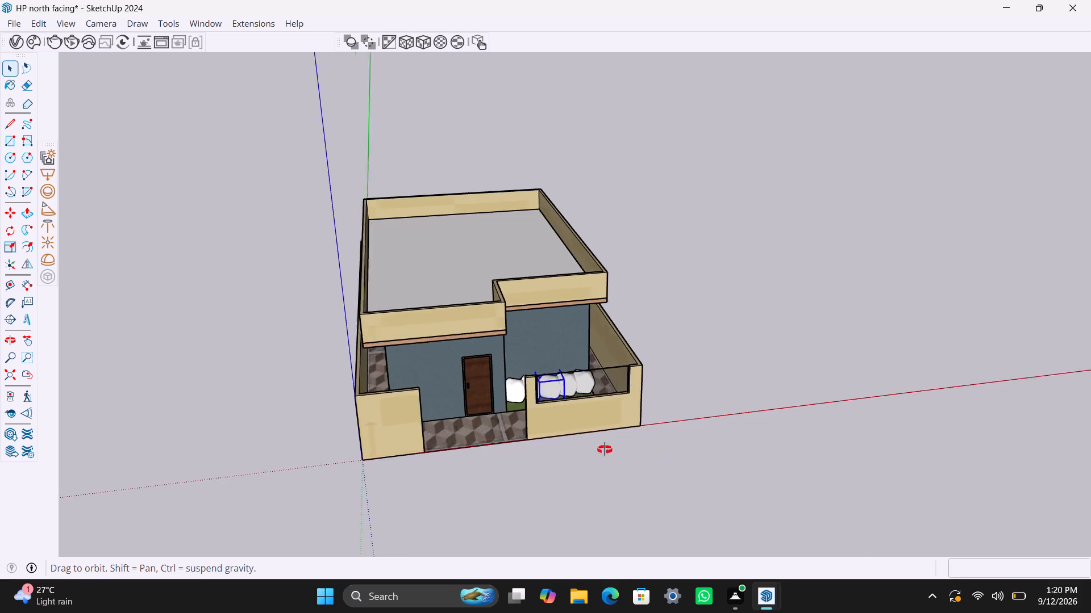
pyautogui.moveTo(605, 450); pyautogui.dragTo(569, 425, button='middle')
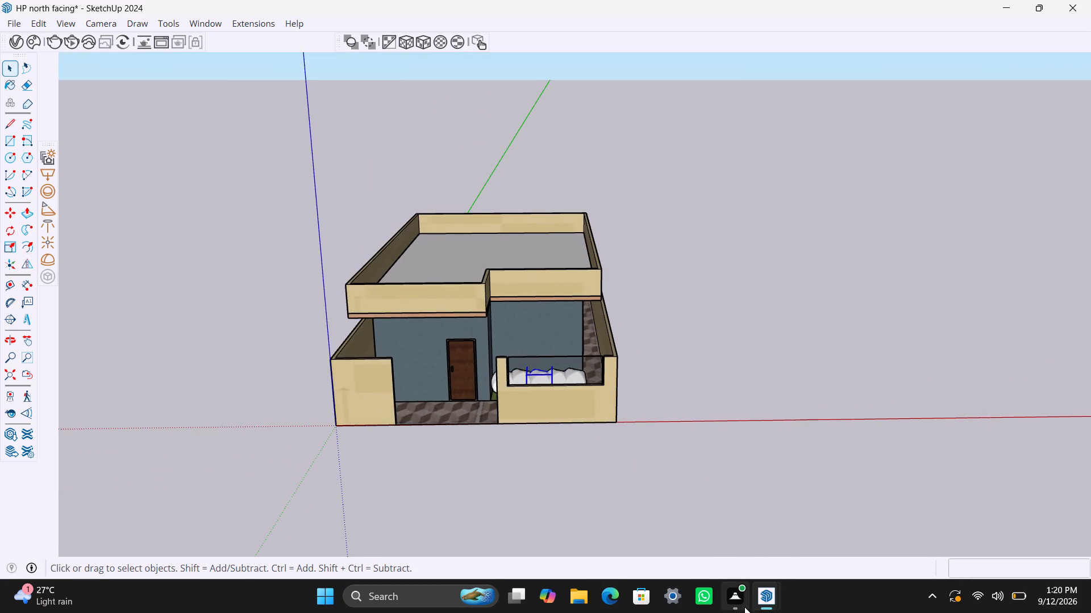
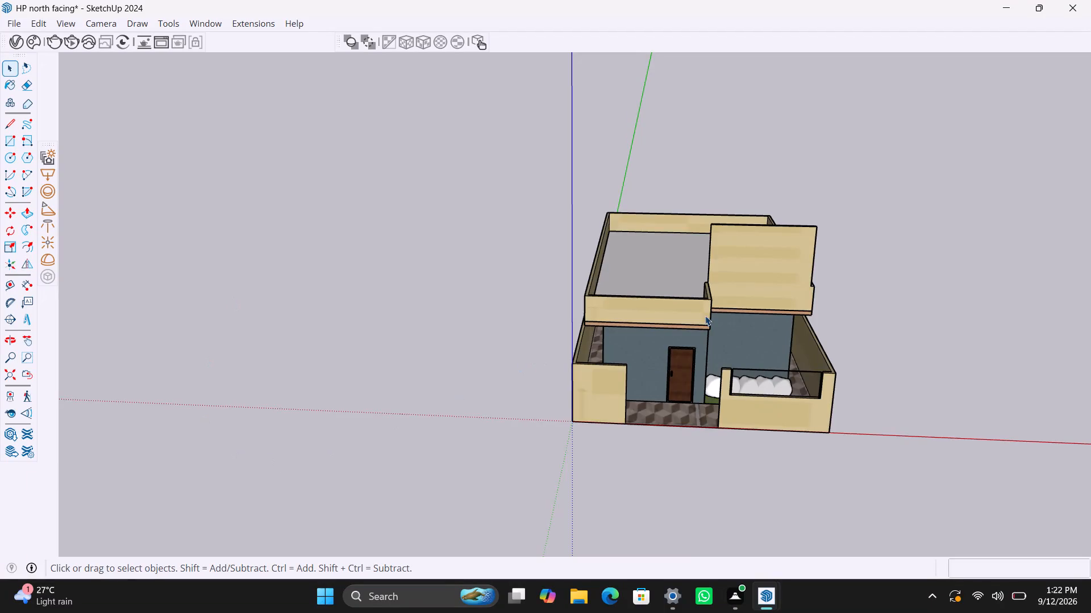
# Inside the roof parapet group, draw a vertical rectangle about 7' 9" by 2' 6" on the raised front wall face.
pyautogui.scroll(-3, 719, 263)
pyautogui.moveTo(767, 280); pyautogui.dragTo(646, 323, button='middle')
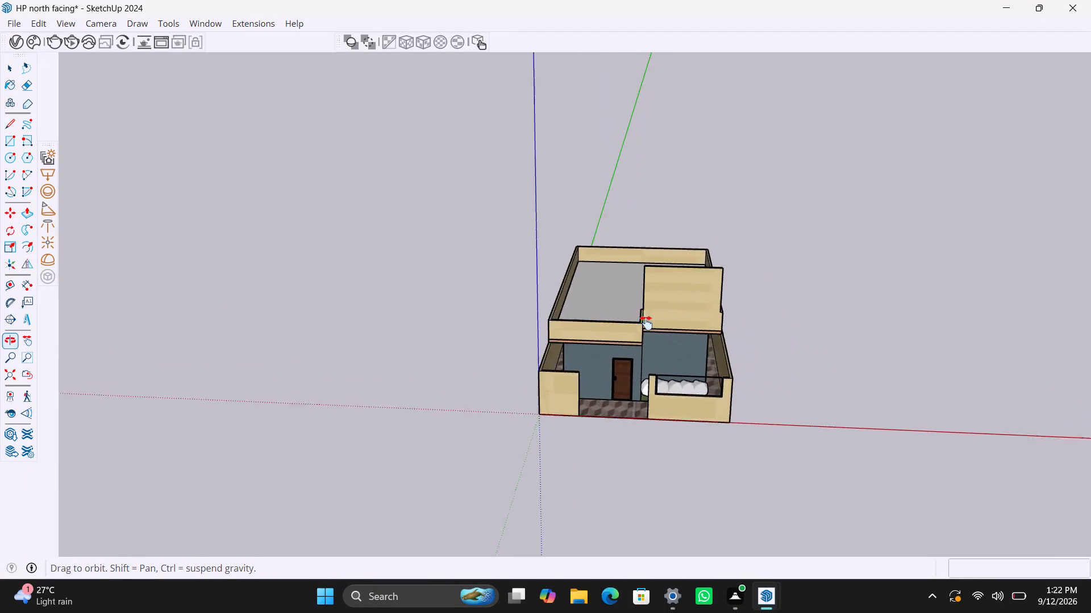
pyautogui.moveTo(646, 323); pyautogui.dragTo(631, 329, button='middle')
pyautogui.scroll(2, 641, 321)
pyautogui.moveTo(615, 329); pyautogui.dragTo(614, 292, button='middle')
pyautogui.scroll(6, 605, 293)
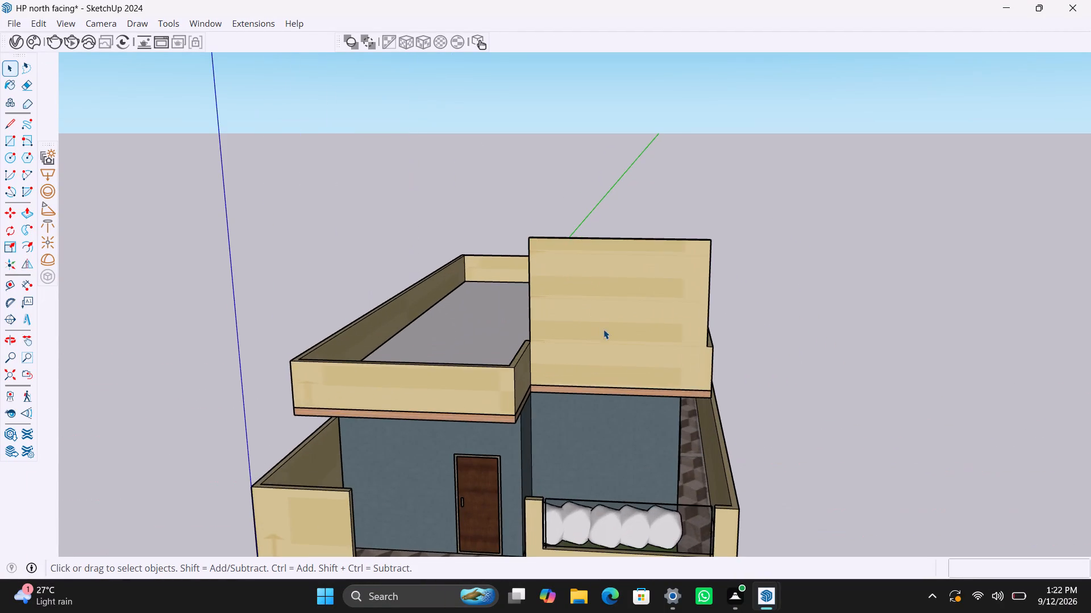
pyautogui.moveTo(609, 329); pyautogui.dragTo(619, 316, button='middle')
pyautogui.scroll(1, 605, 273)
pyautogui.click(568, 247)
pyautogui.doubleClick(564, 251)
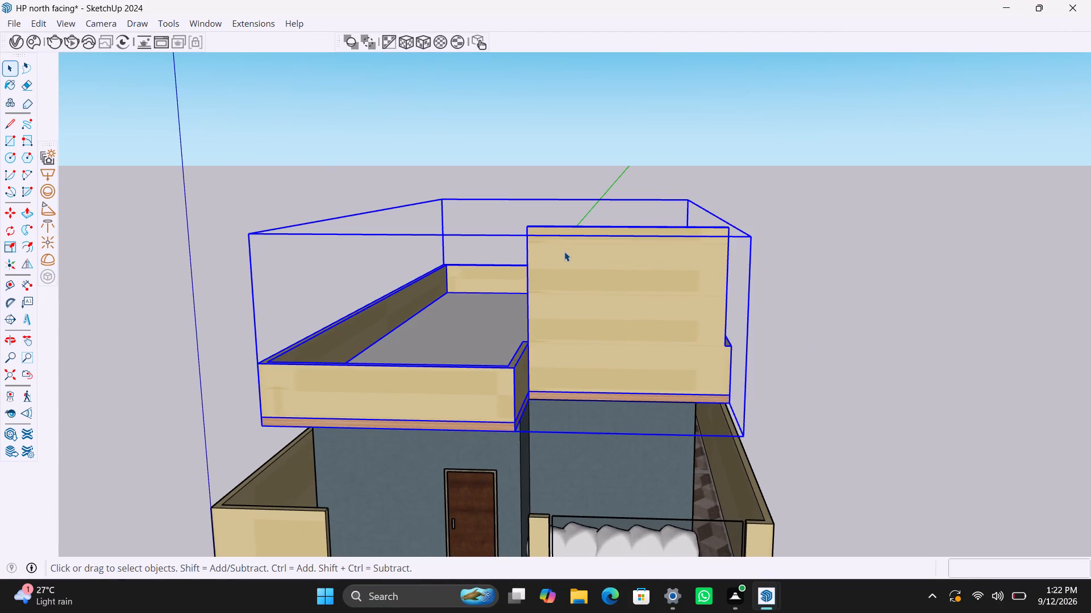
pyautogui.click(563, 258)
pyautogui.tripleClick(559, 265)
pyautogui.scroll(2, 564, 270)
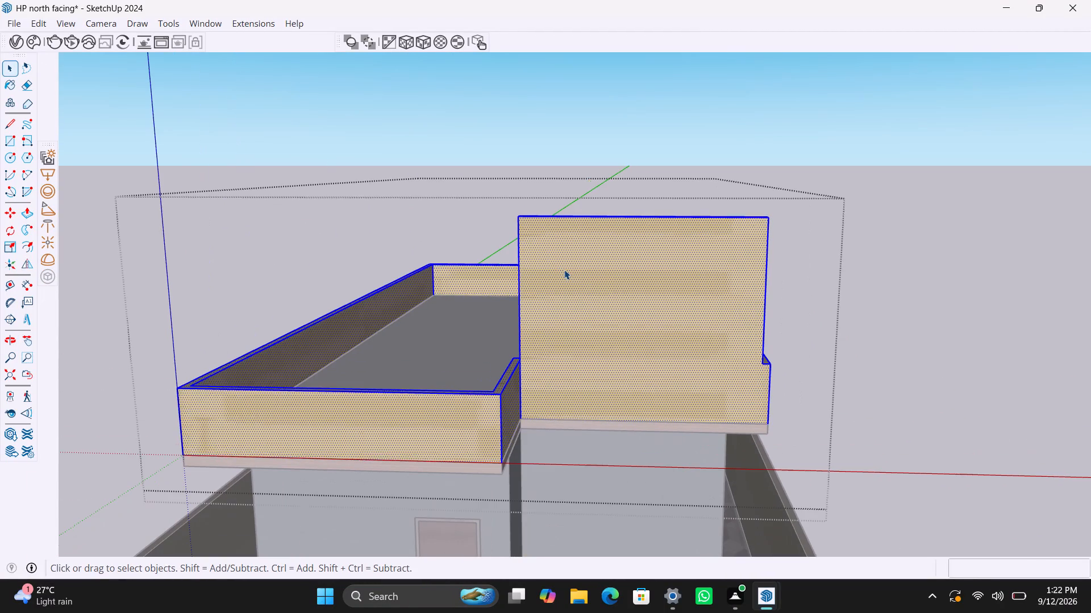
pyautogui.click(565, 269)
pyautogui.press('r')
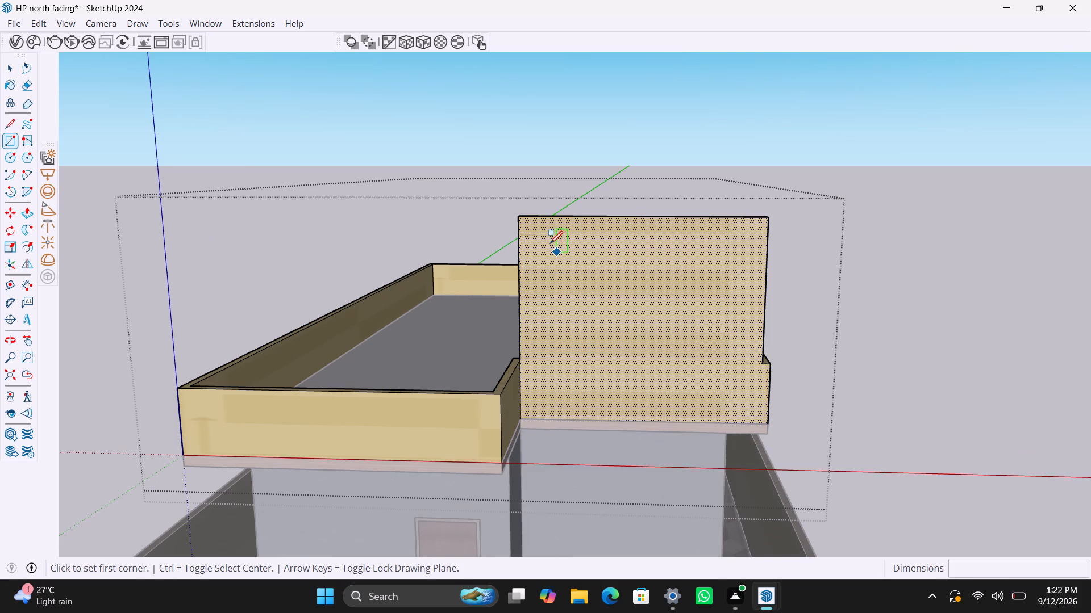
pyautogui.click(549, 238)
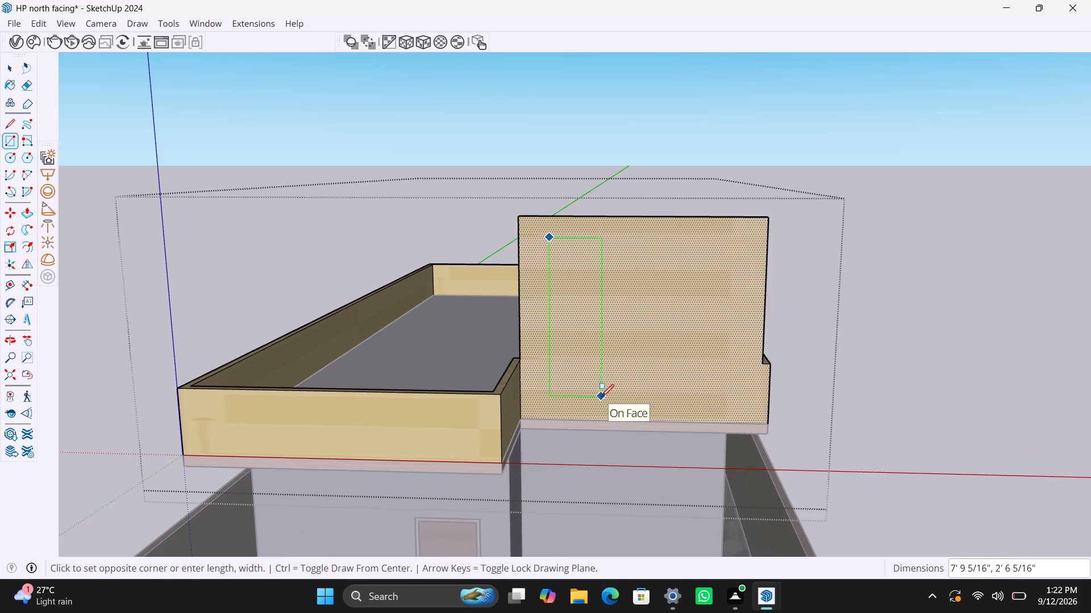
pyautogui.click(602, 397)
pyautogui.press('space')
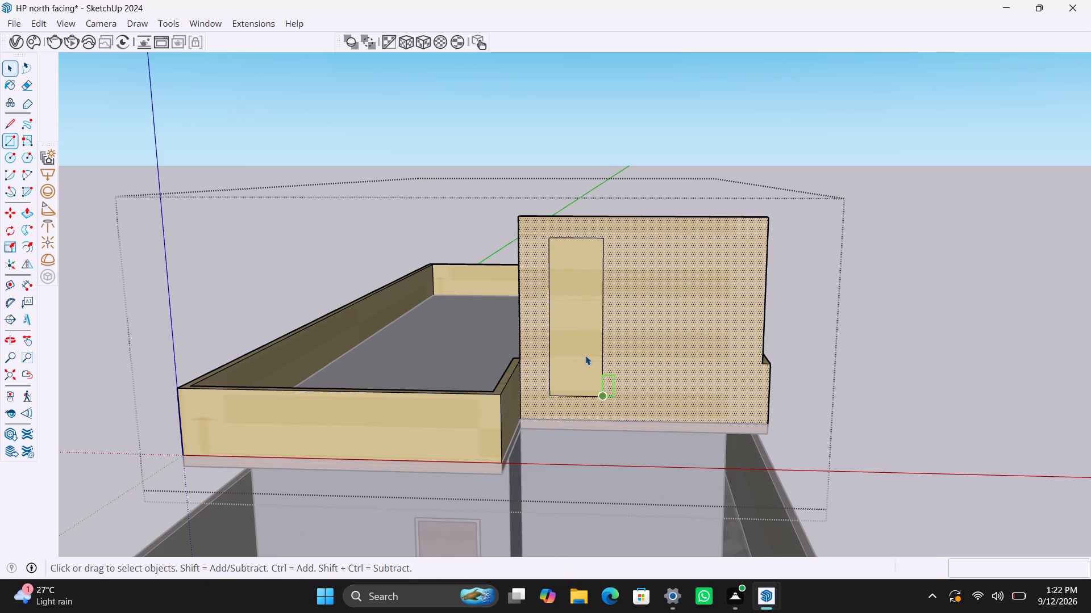
# Turn the new vertical rectangle on the raised front wall into its own group.
pyautogui.doubleClick(584, 353)
pyautogui.rightClick(584, 353)
pyautogui.click(641, 138)
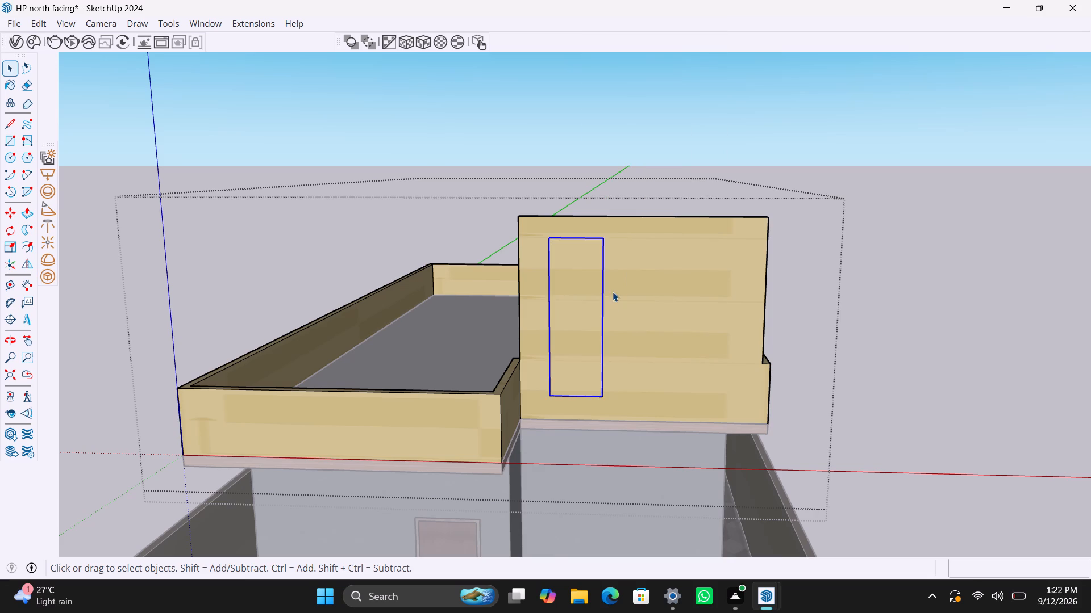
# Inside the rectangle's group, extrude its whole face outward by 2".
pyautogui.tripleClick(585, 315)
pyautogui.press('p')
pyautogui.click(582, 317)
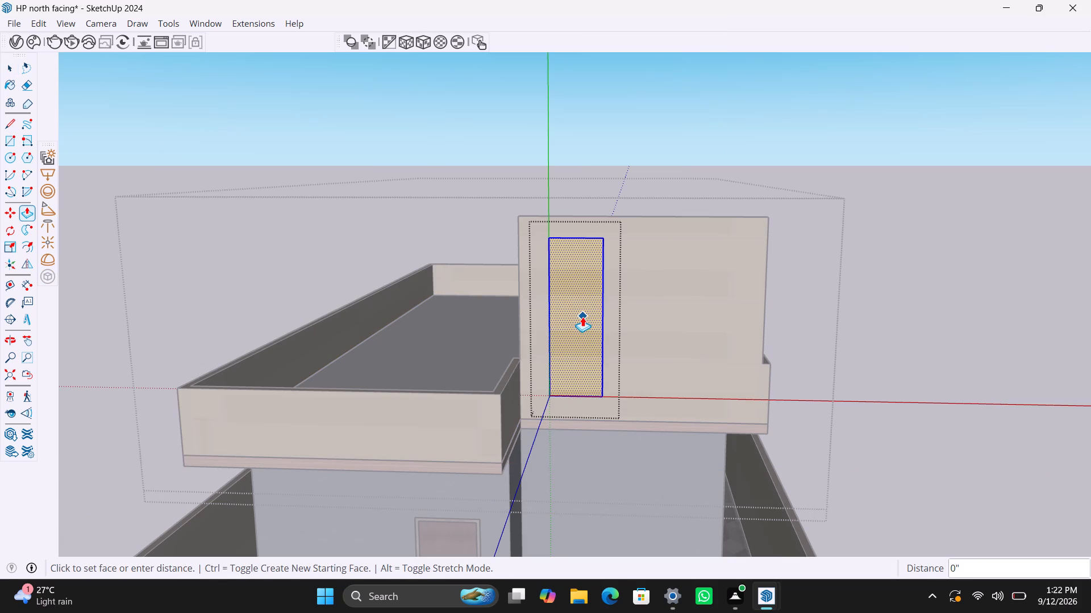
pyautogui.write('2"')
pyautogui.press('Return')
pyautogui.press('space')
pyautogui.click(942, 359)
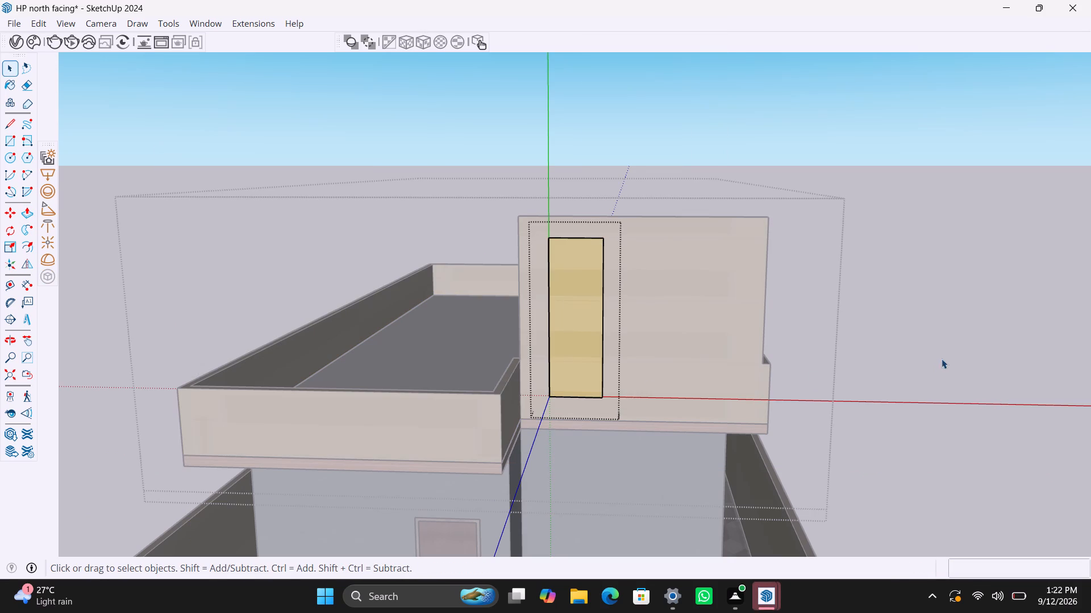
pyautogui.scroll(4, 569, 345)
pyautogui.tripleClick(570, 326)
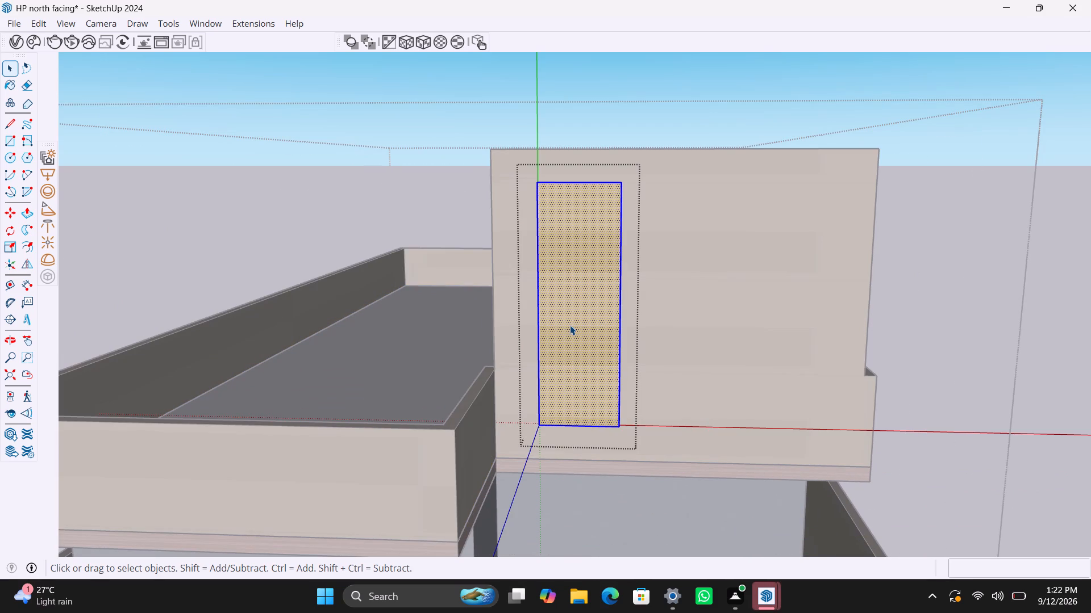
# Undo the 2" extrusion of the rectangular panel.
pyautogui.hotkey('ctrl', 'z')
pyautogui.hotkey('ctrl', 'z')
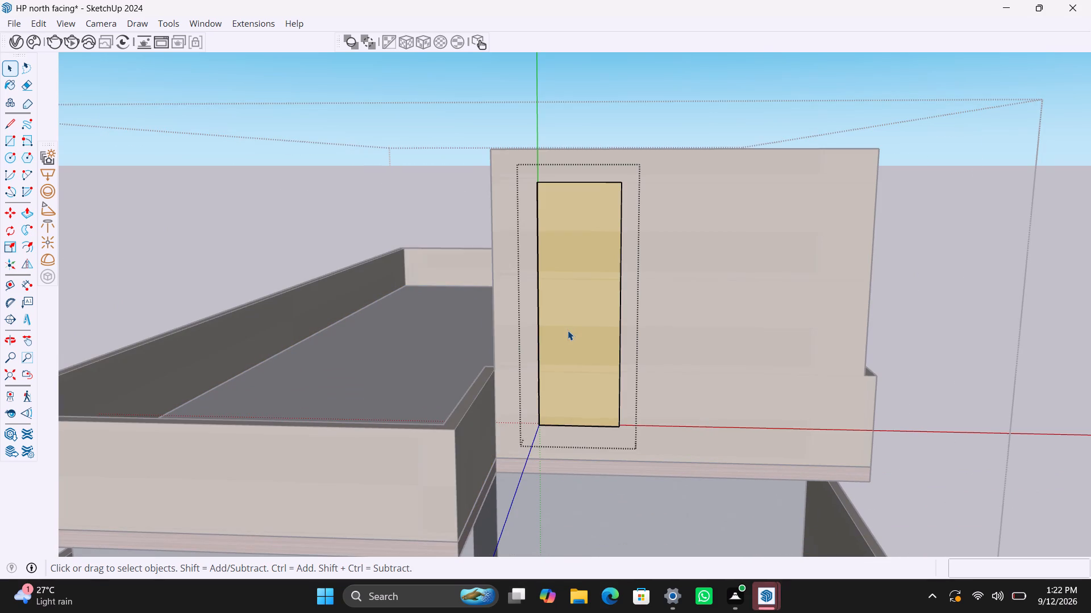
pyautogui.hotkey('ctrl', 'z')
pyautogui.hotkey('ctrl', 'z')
# Inside the rectangle's group, offset its outline 2" inward and delete the inner face to leave a thin frame.
pyautogui.click(569, 331)
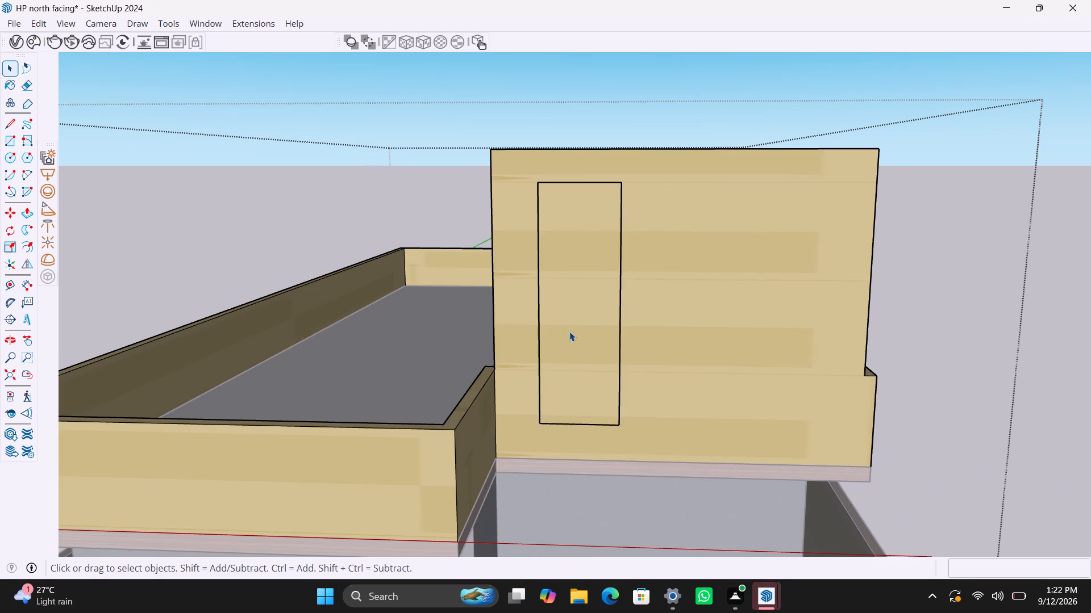
pyautogui.click(570, 331)
pyautogui.tripleClick(569, 331)
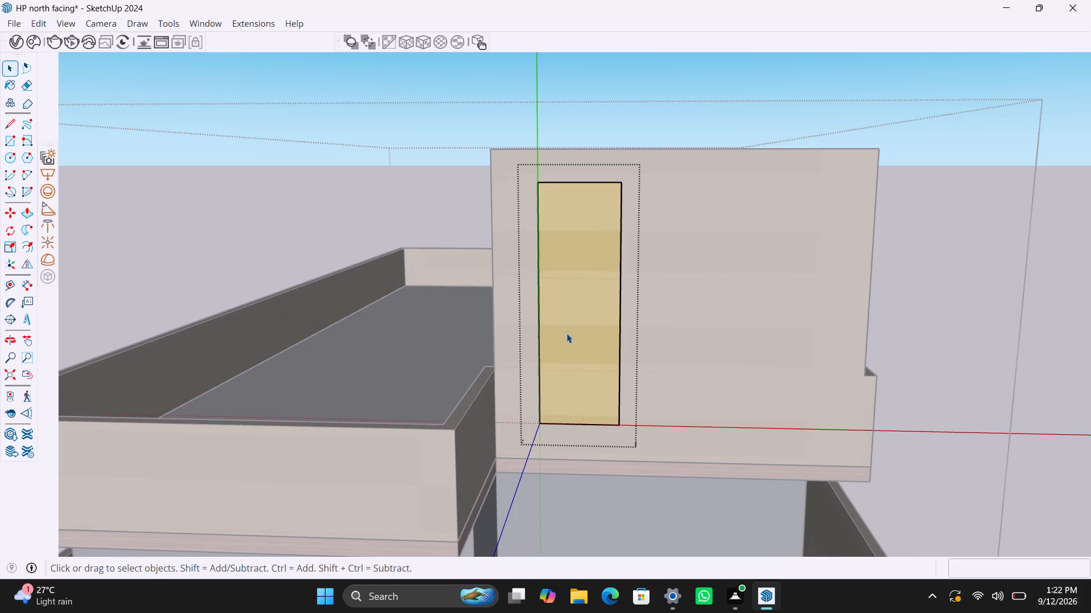
pyautogui.press('f')
pyautogui.click(556, 306)
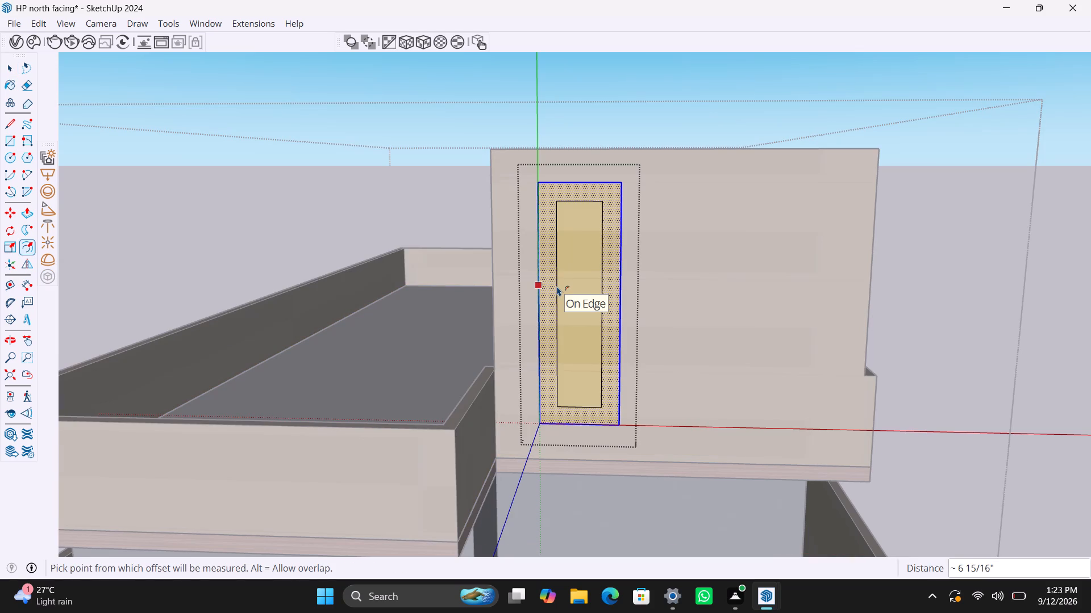
pyautogui.write('2"')
pyautogui.press('Return')
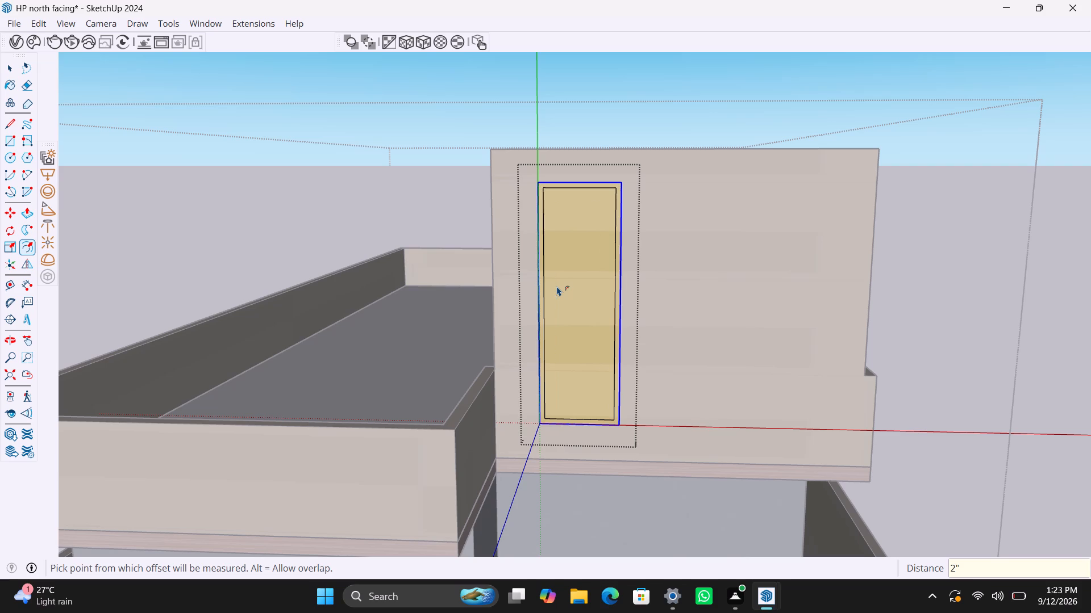
pyautogui.press('space')
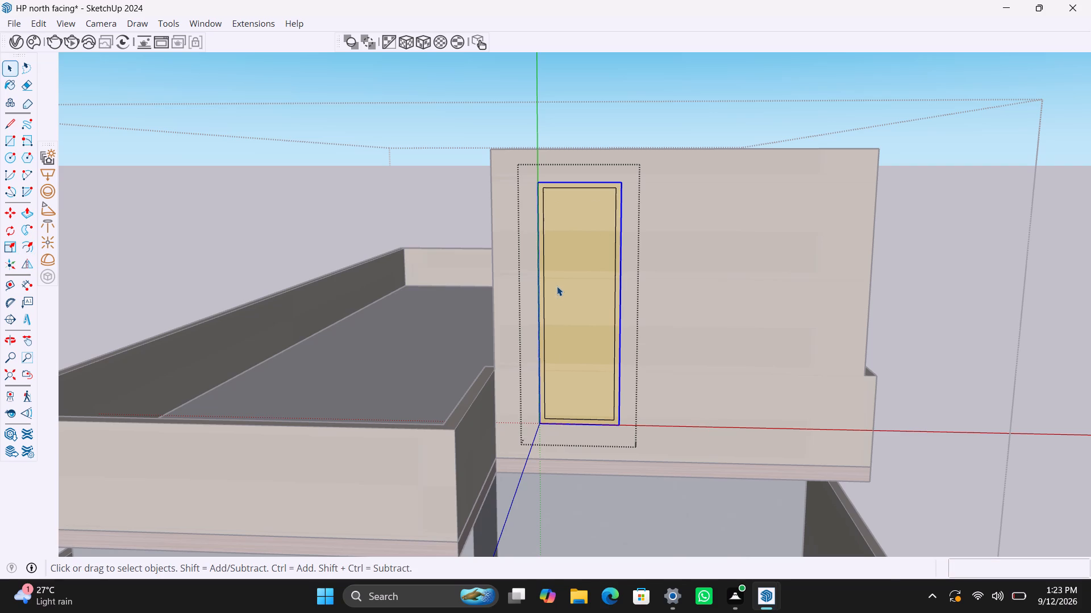
pyautogui.click(559, 285)
pyautogui.press('Delete')
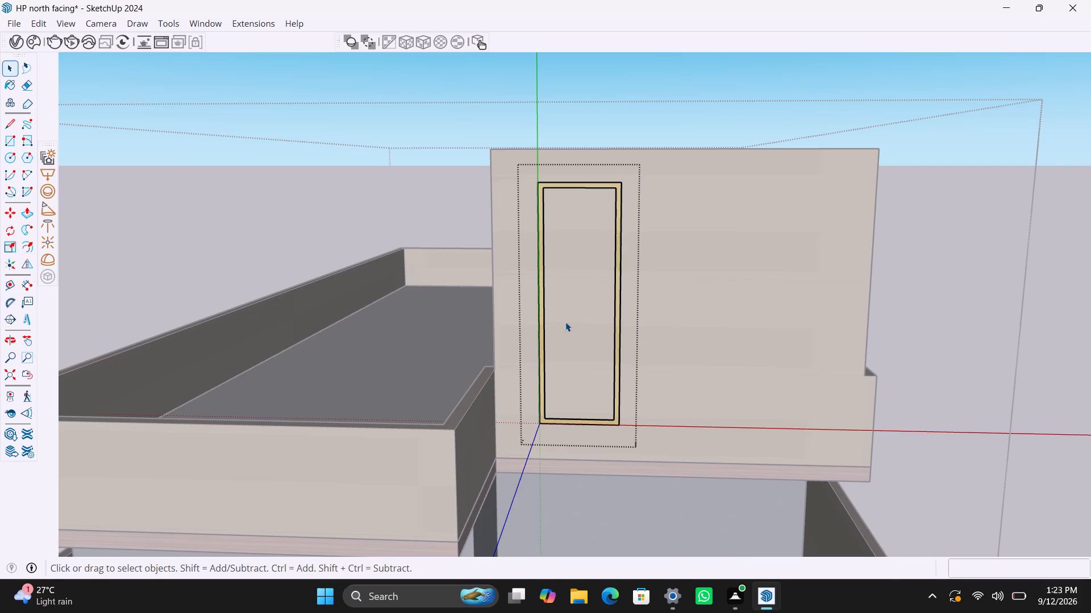
# Extrude the thin frame face 5" outward from the raised front wall and leave its group.
pyautogui.scroll(4, 547, 401)
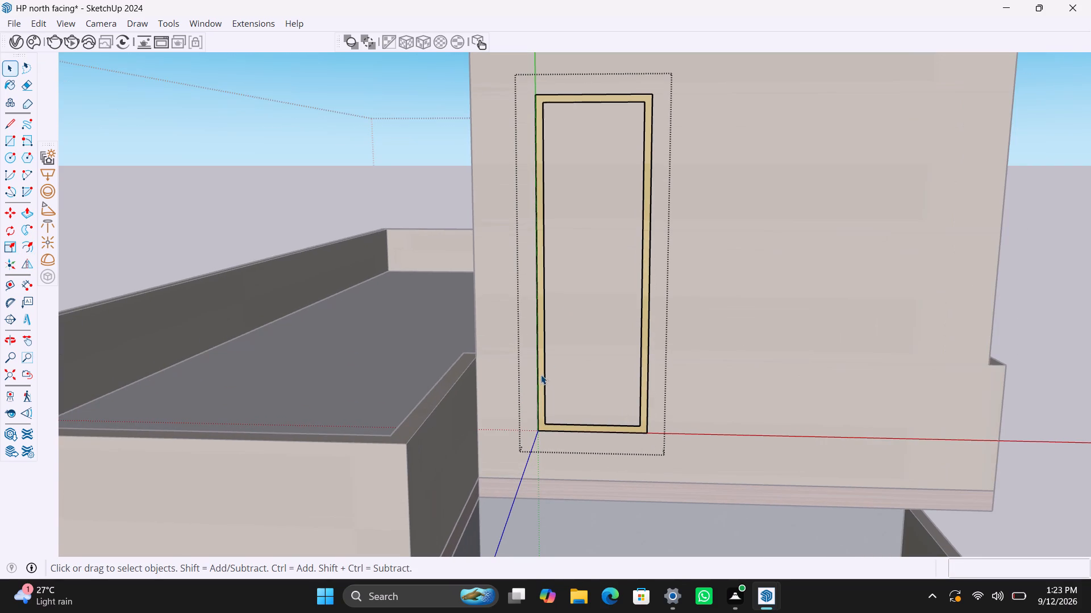
pyautogui.scroll(2, 541, 375)
pyautogui.click(544, 375)
pyautogui.scroll(2, 536, 398)
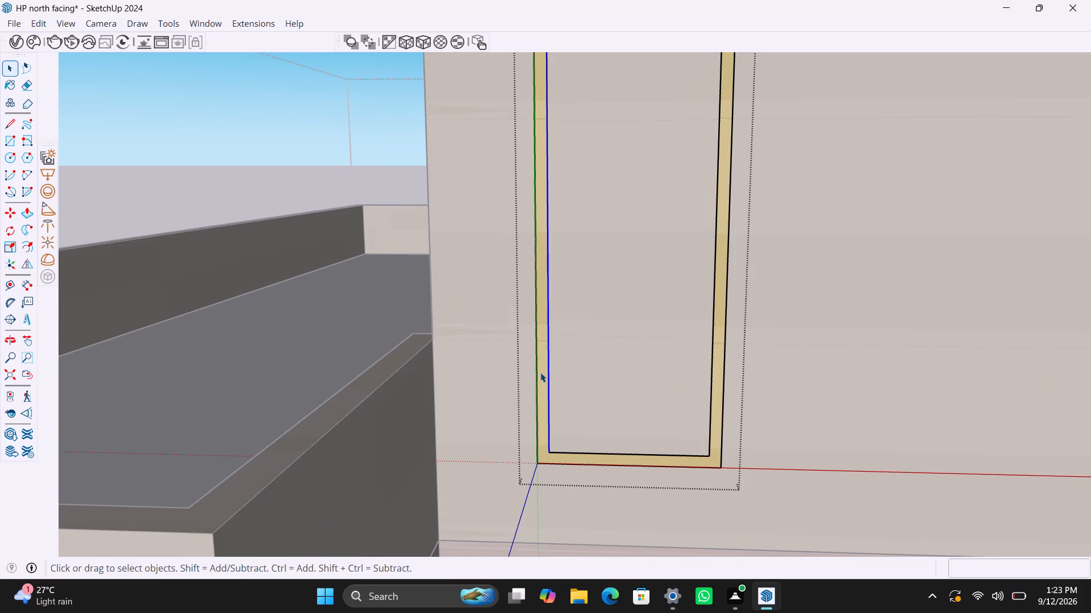
pyautogui.click(542, 372)
pyautogui.press('p')
pyautogui.click(544, 370)
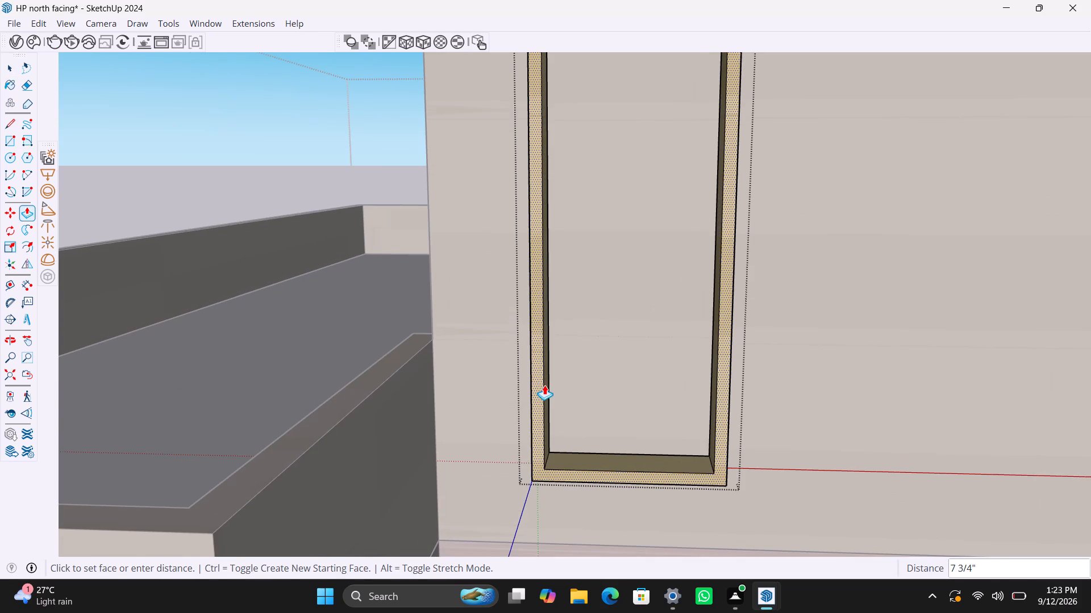
pyautogui.write('5"')
pyautogui.press('Return')
pyautogui.press('space')
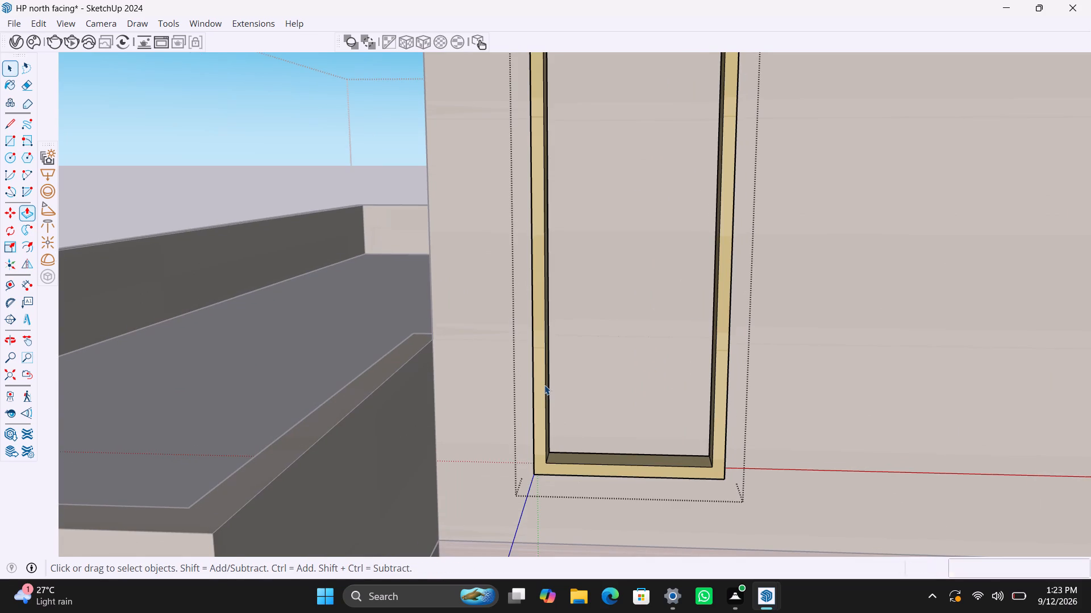
pyautogui.click(805, 392)
# Examine the extruded frame on the raised front wall from several angles and distances.
pyautogui.scroll(-4, 747, 368)
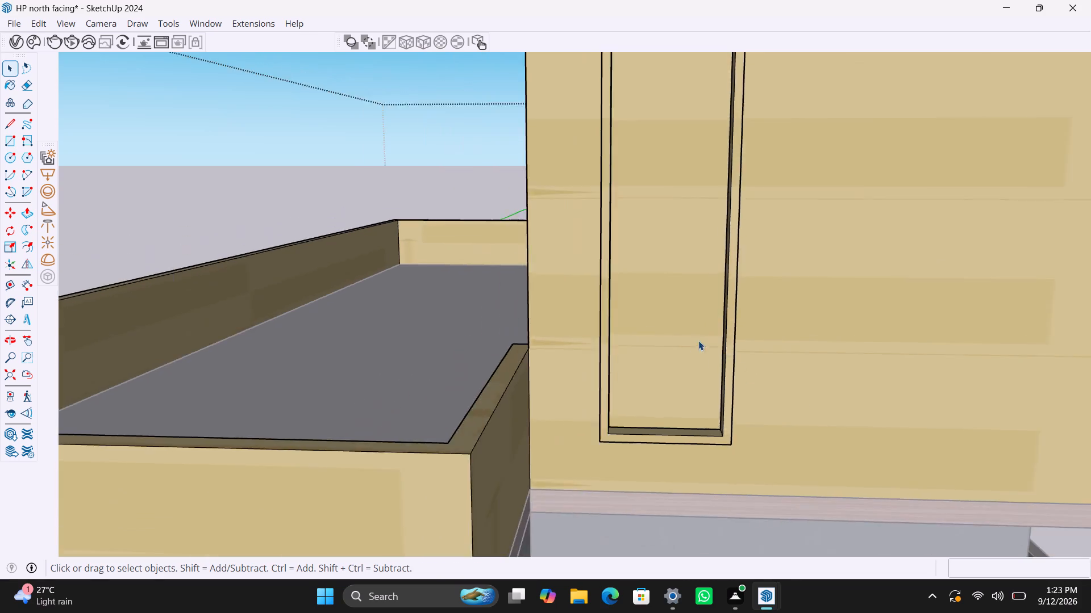
pyautogui.scroll(-8, 692, 341)
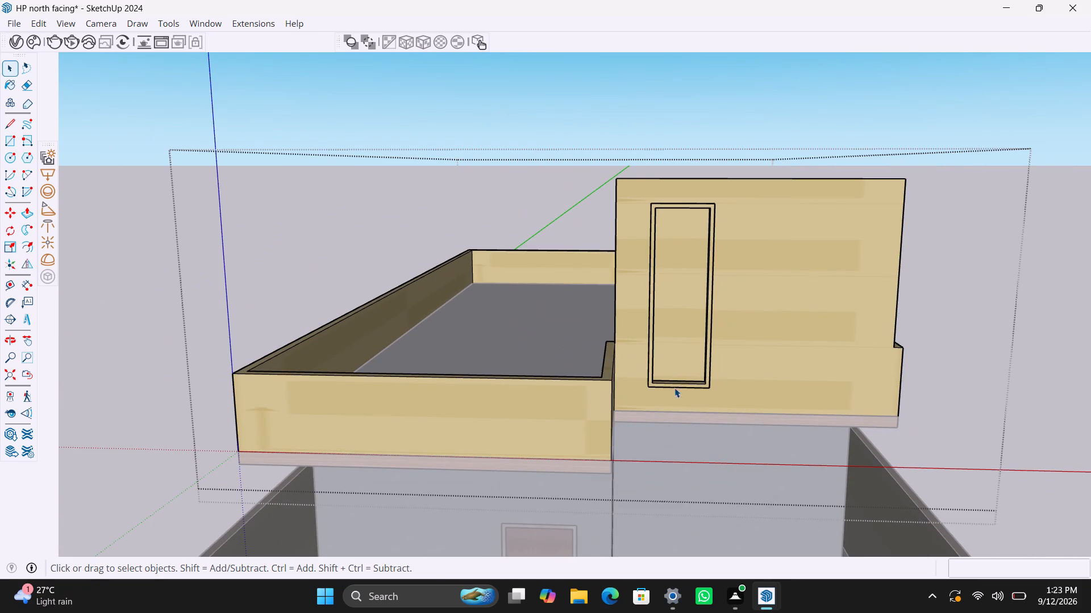
pyautogui.scroll(1, 709, 354)
pyautogui.moveTo(751, 346); pyautogui.dragTo(568, 393, button='middle')
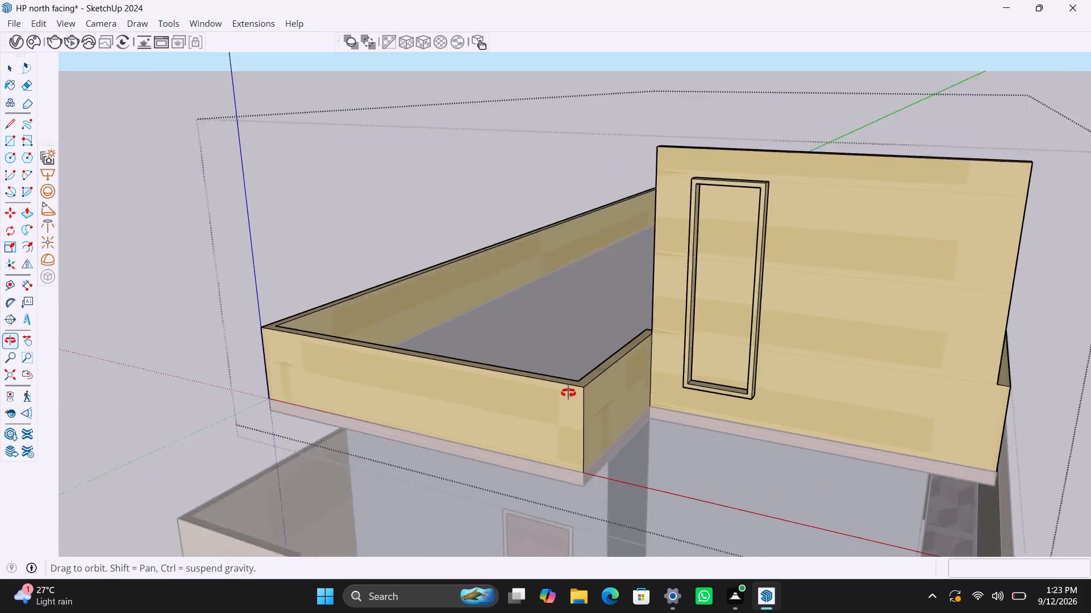
pyautogui.moveTo(568, 393); pyautogui.dragTo(750, 368, button='middle')
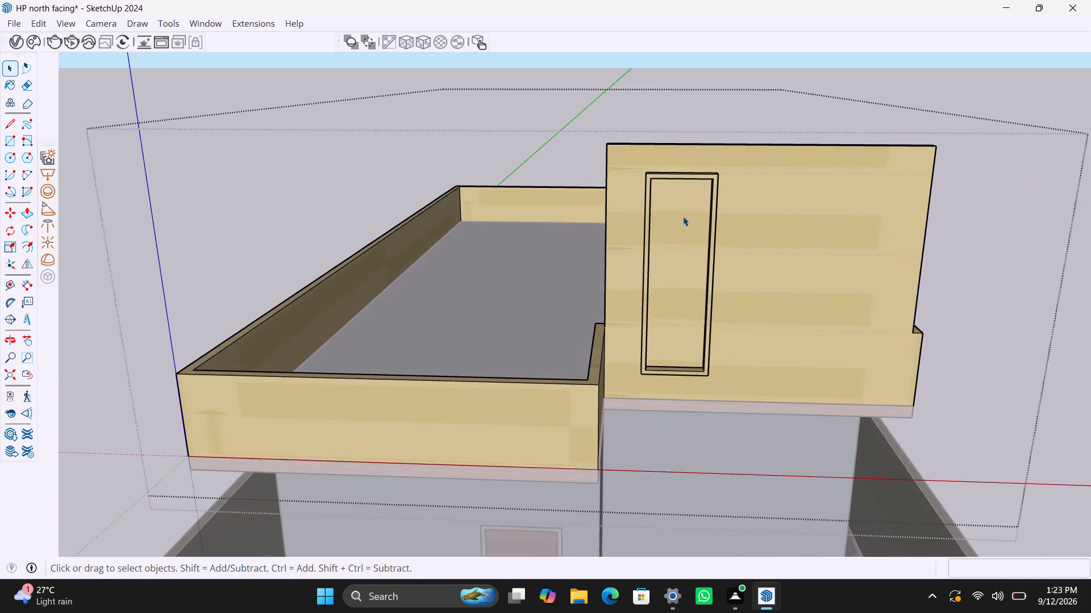
pyautogui.scroll(4, 677, 199)
pyautogui.scroll(-3, 651, 370)
pyautogui.moveTo(652, 392); pyautogui.dragTo(634, 374, button='middle')
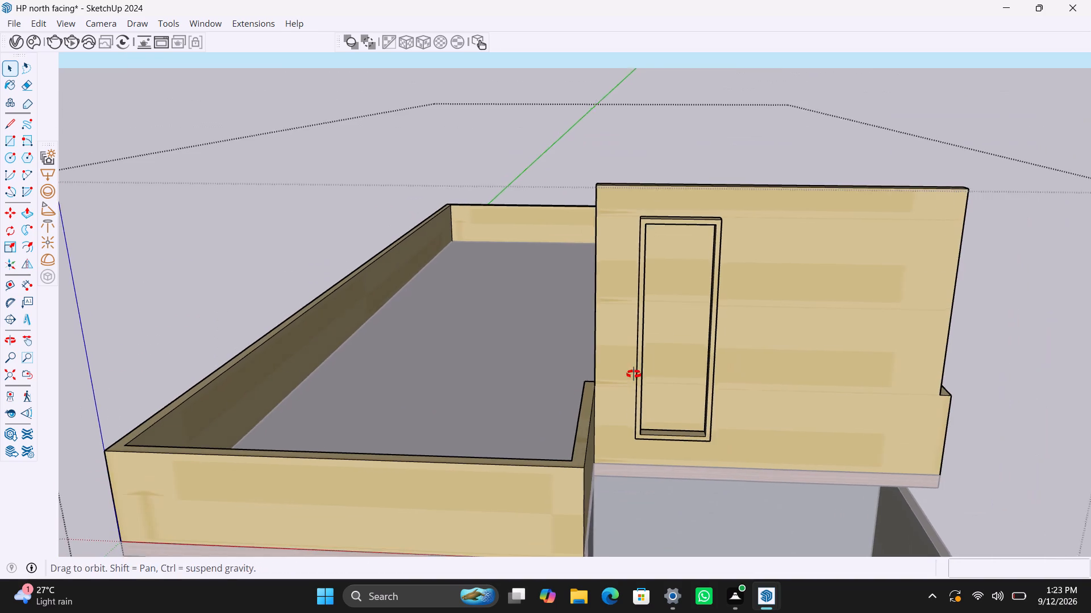
pyautogui.moveTo(634, 374); pyautogui.dragTo(632, 367, button='middle')
pyautogui.press('space')
pyautogui.scroll(-6, 809, 335)
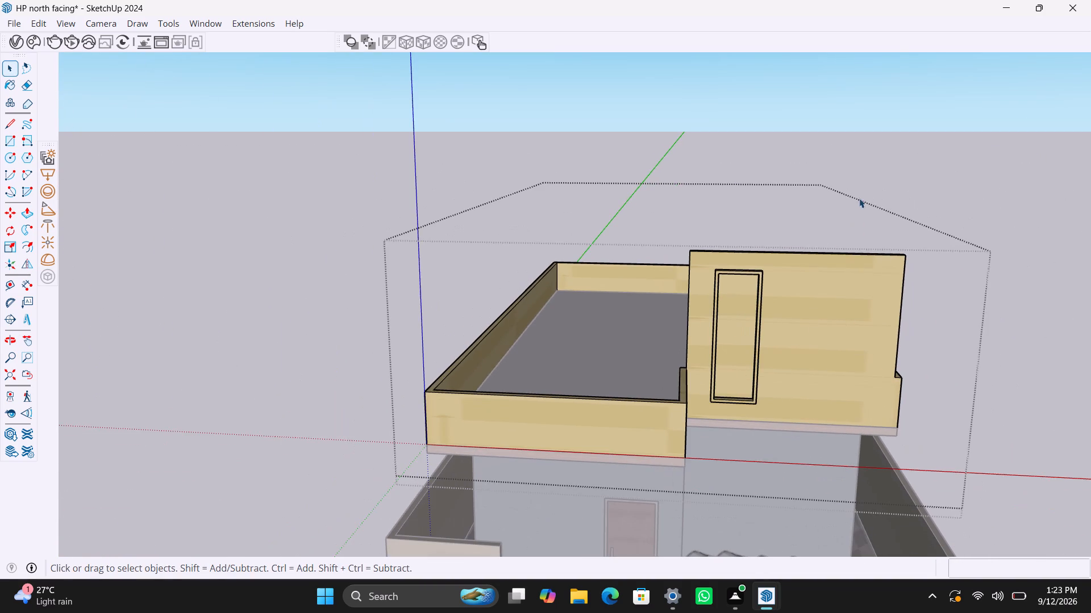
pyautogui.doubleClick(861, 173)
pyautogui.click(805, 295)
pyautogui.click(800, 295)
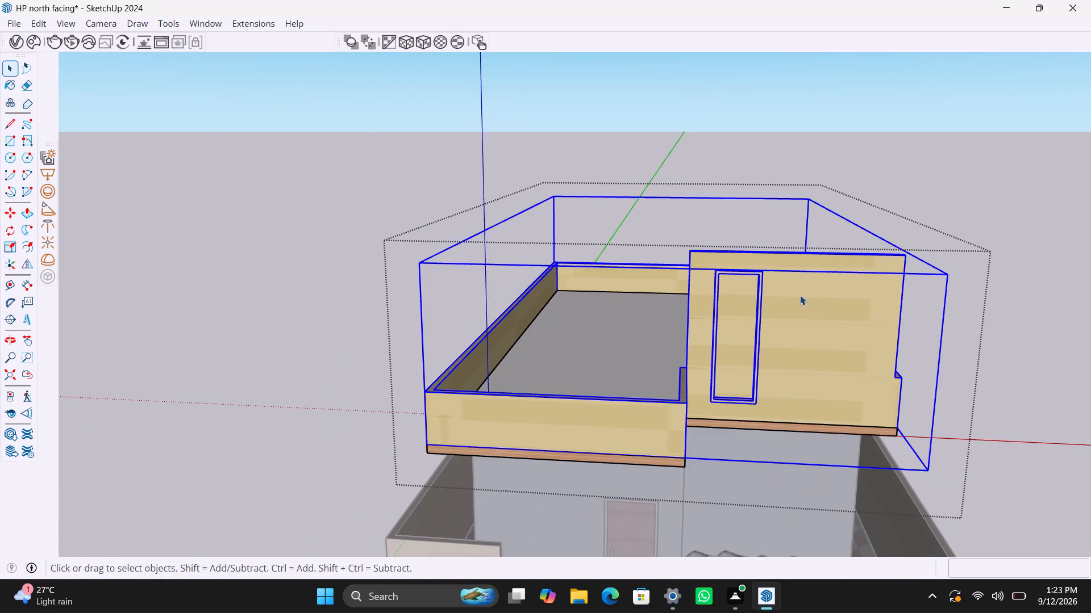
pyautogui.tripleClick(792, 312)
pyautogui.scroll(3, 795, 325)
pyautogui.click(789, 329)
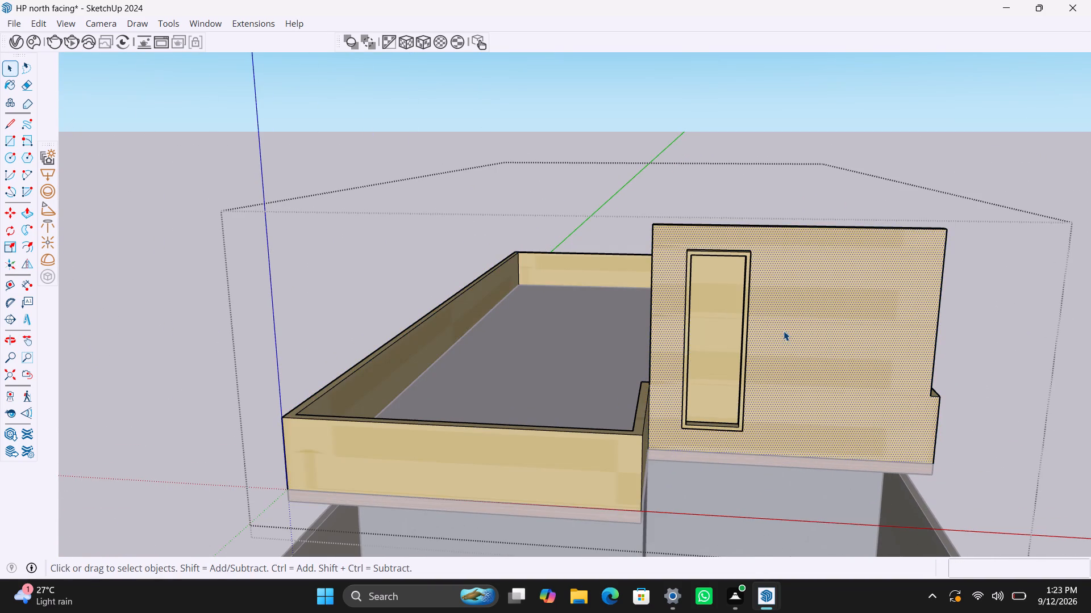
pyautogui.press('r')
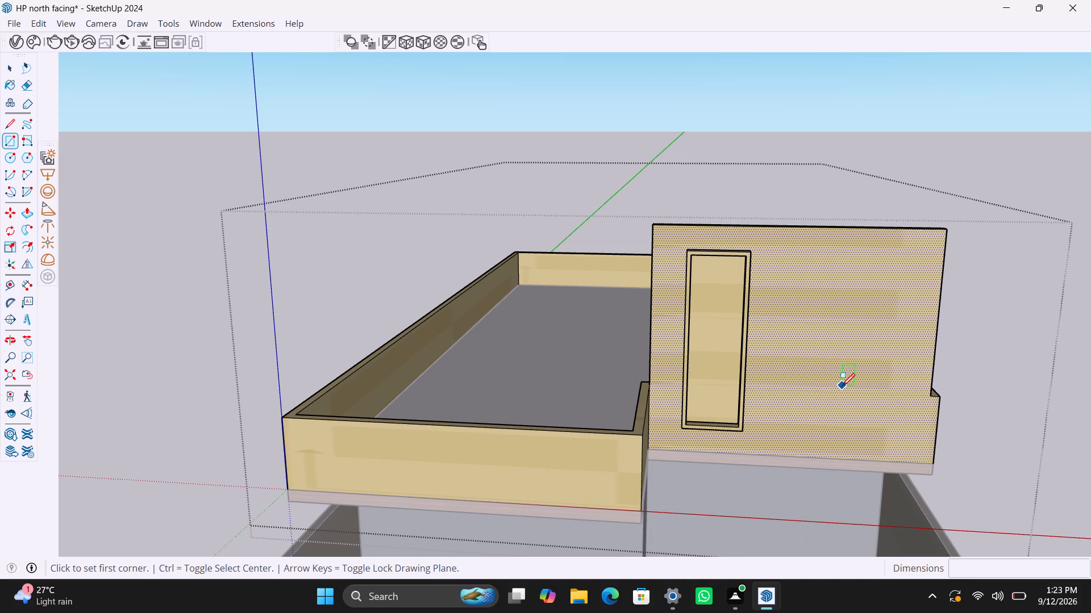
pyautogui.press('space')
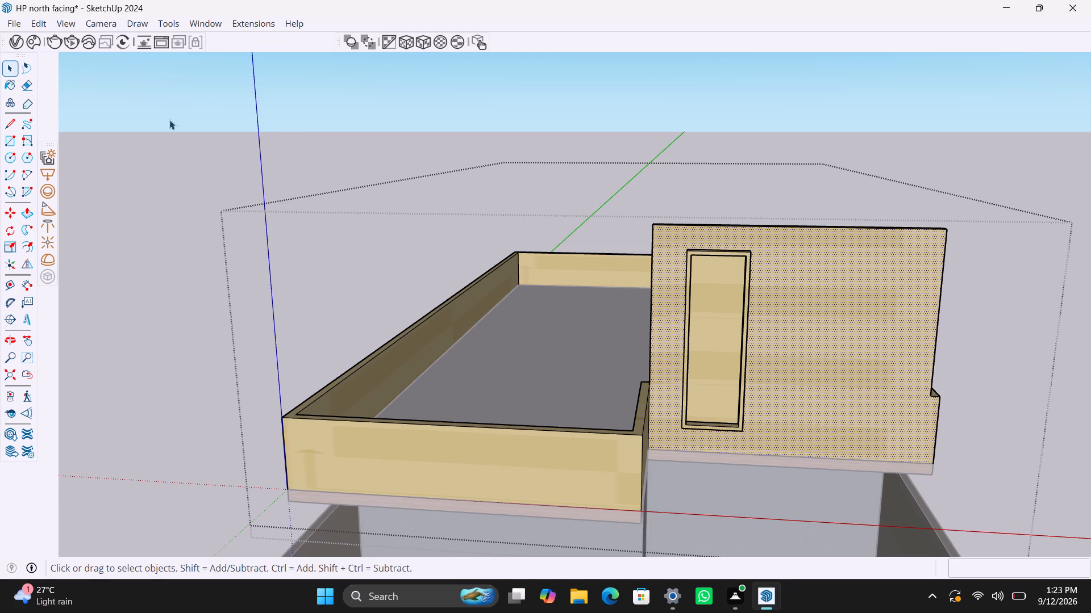
# Open the online Chaos Cosmos library and browse to the Lighting category of 3D Models.
pyautogui.click(31, 39)
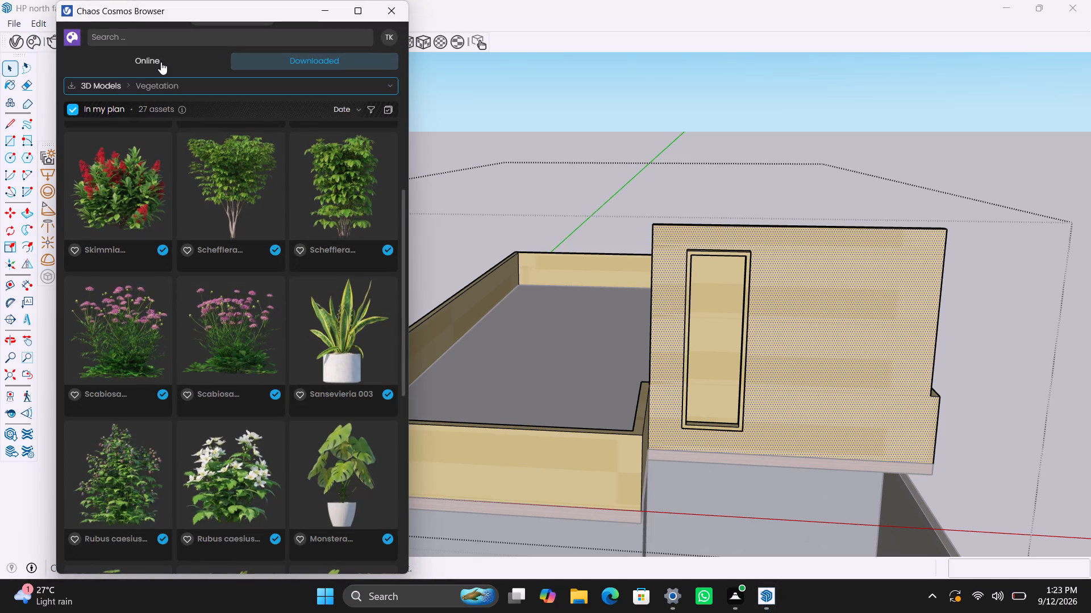
pyautogui.click(163, 59)
pyautogui.click(178, 93)
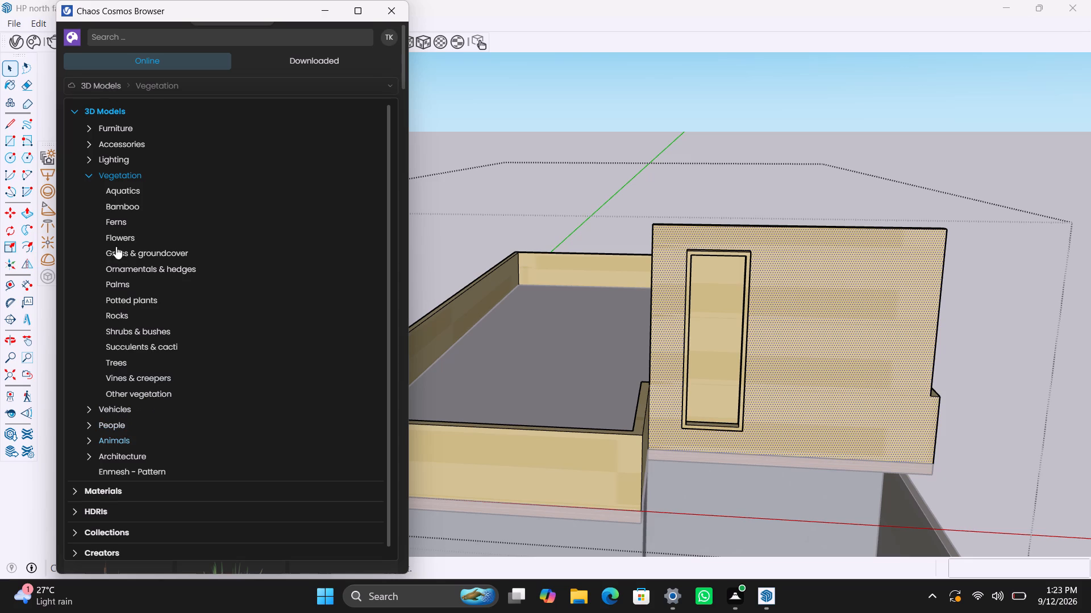
pyautogui.click(138, 162)
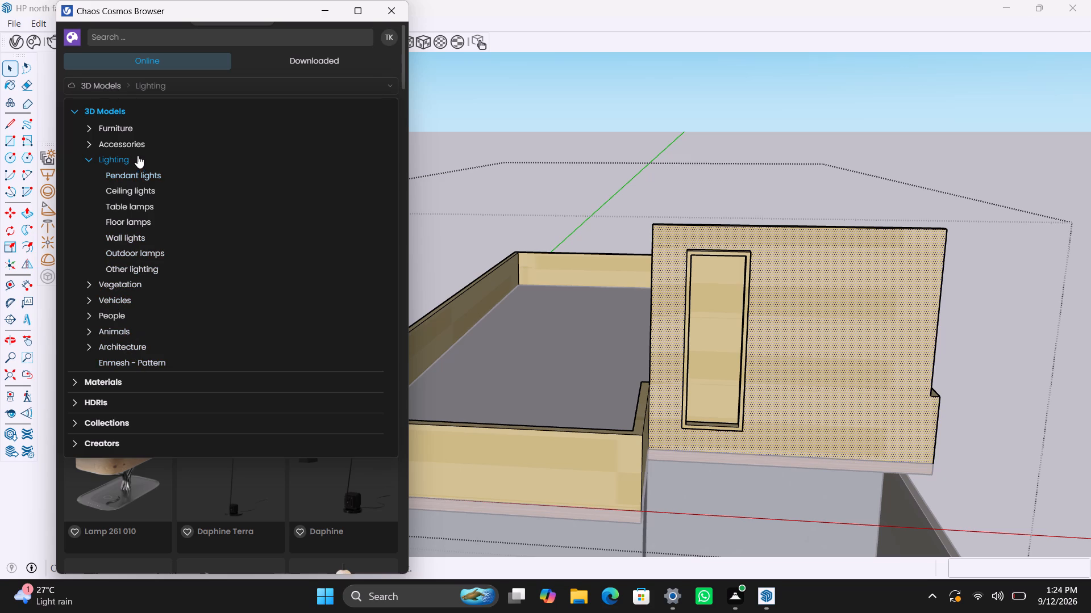
# Browse the Cosmos library's Materials to the Roof category and import the Roof Ceramic 22-10 200cm material into the scene.
pyautogui.click(109, 110)
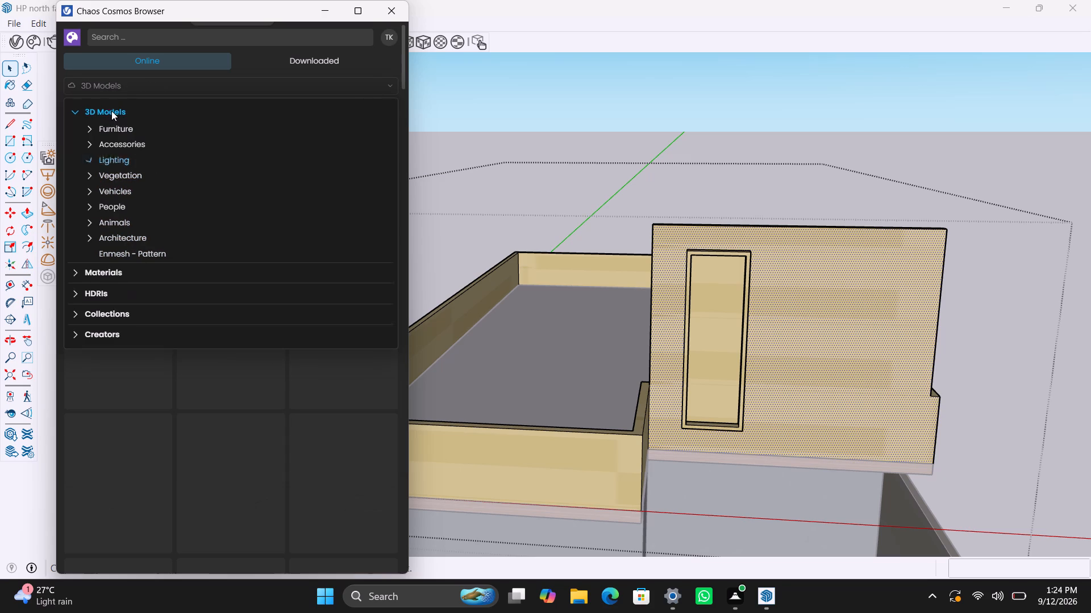
pyautogui.click(174, 60)
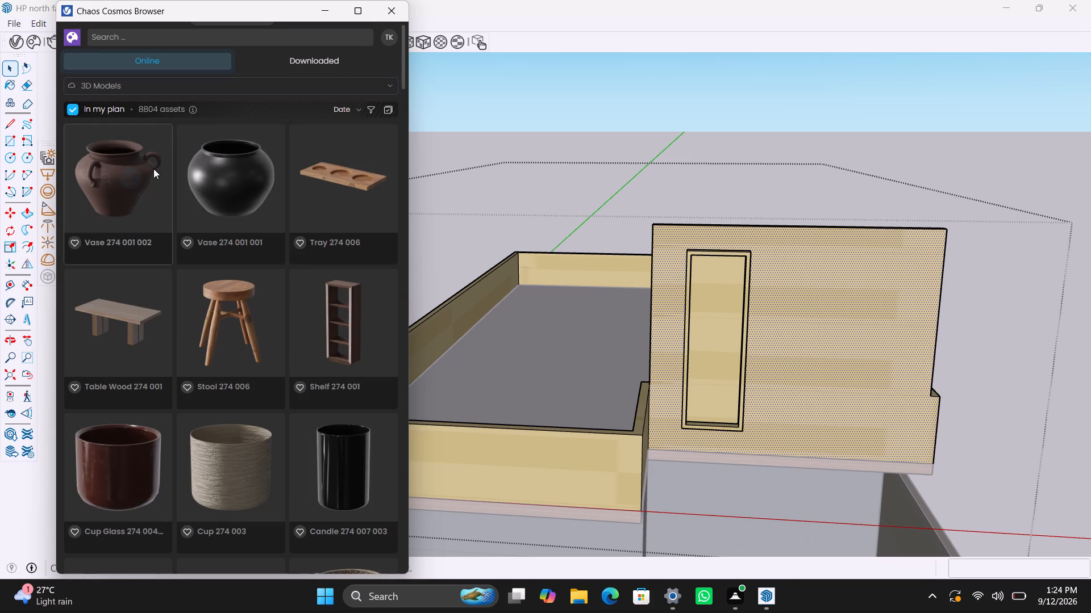
pyautogui.click(164, 84)
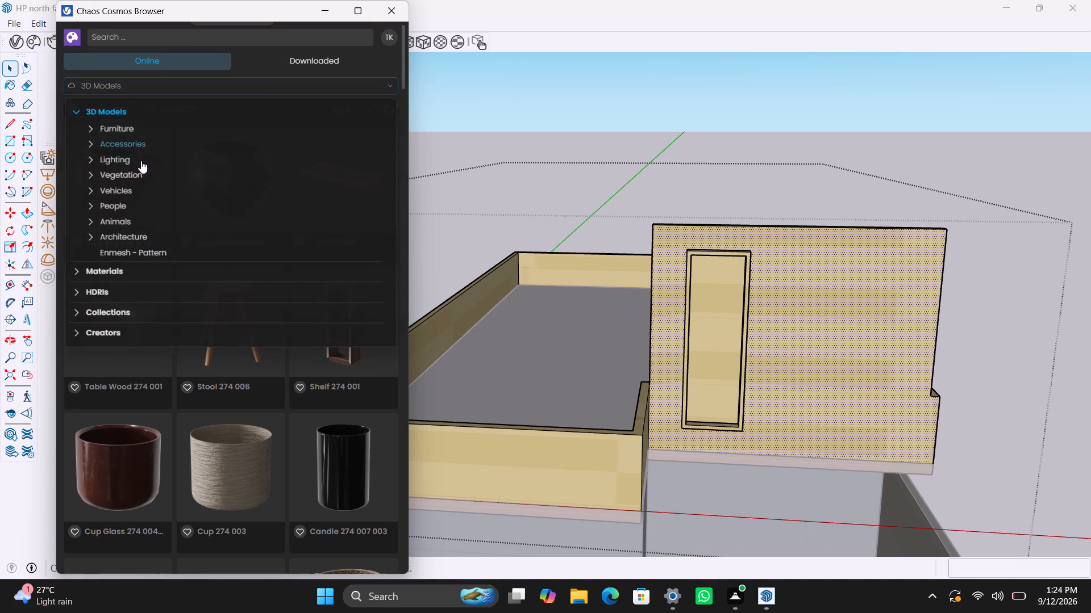
pyautogui.click(101, 272)
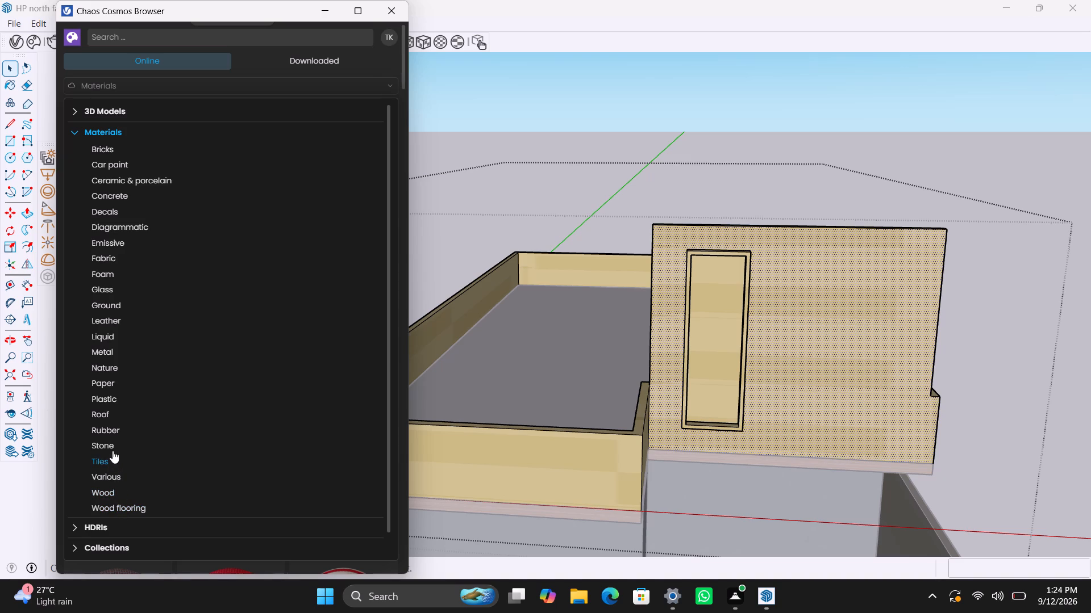
pyautogui.click(101, 417)
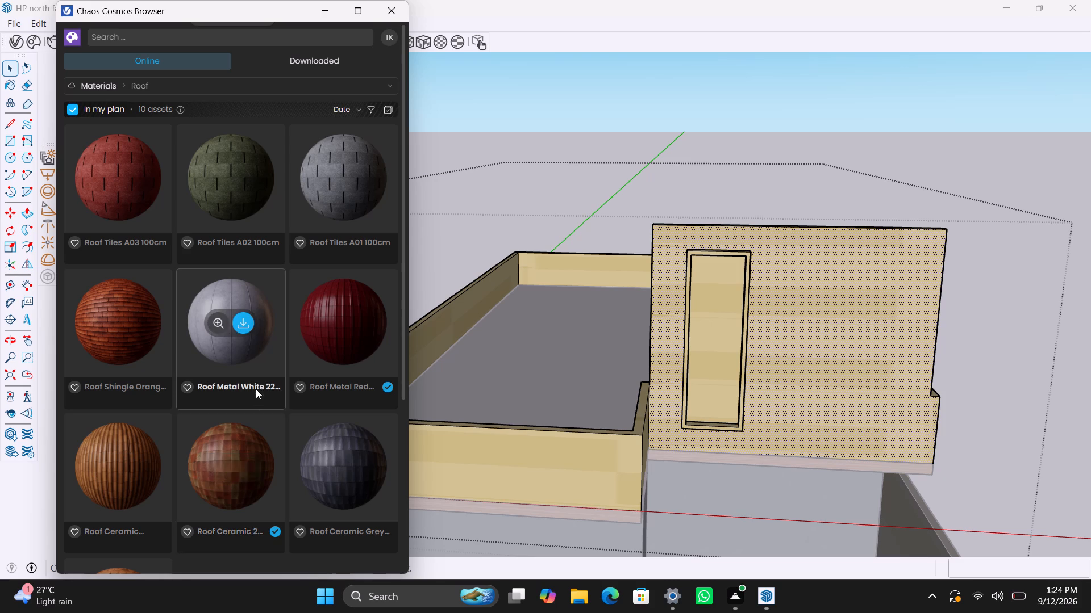
pyautogui.scroll(-2, 256, 386)
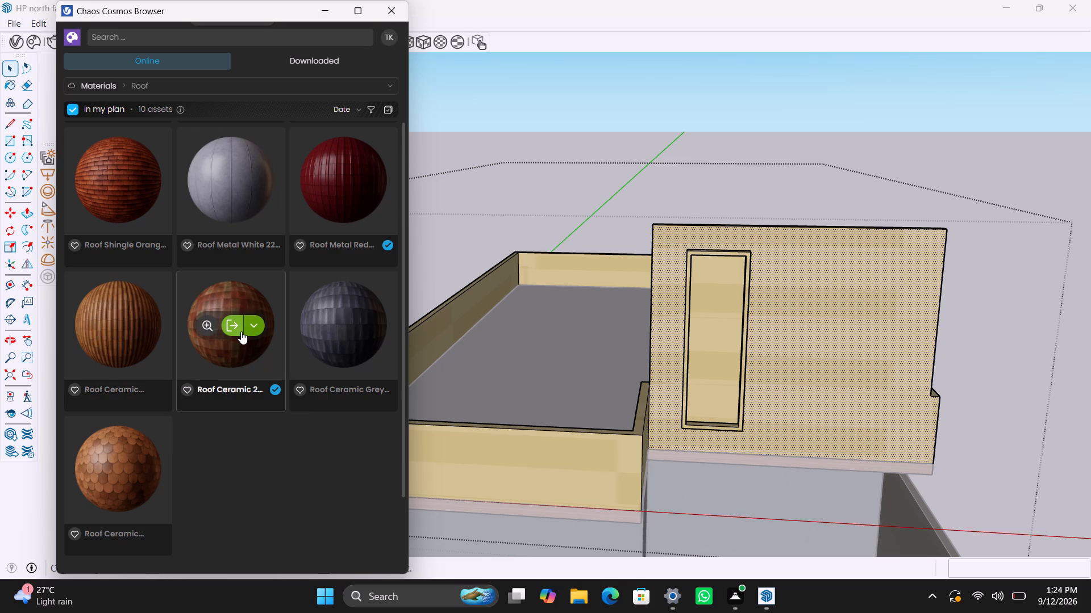
pyautogui.click(238, 331)
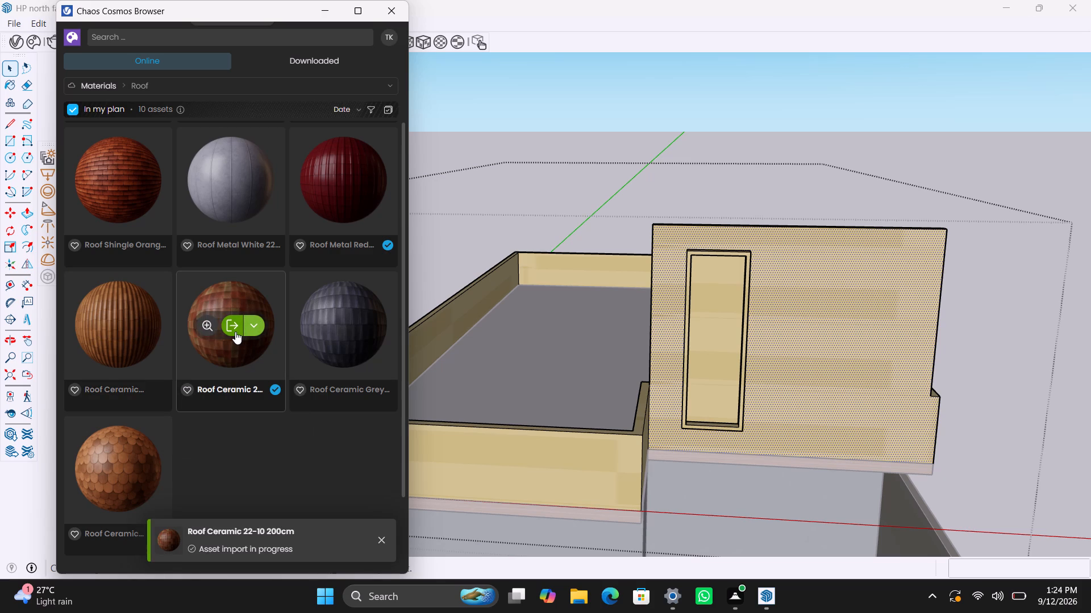
pyautogui.click(317, 12)
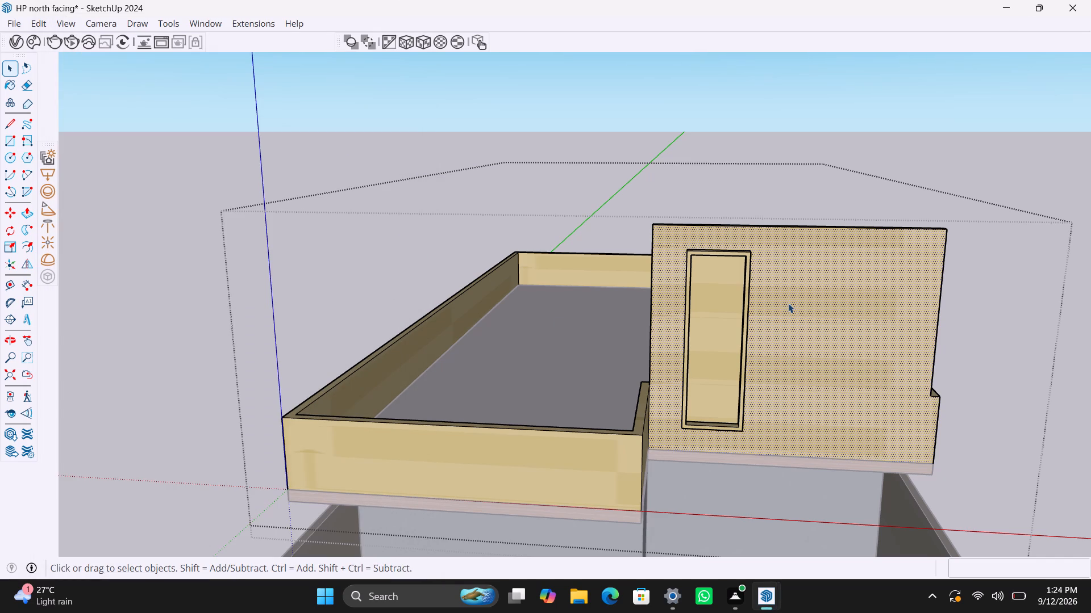
# Apply Roof Ceramic 22-10 200cm to the selected raised front wall face and map it with the fitted cubic projection.
pyautogui.press('r')
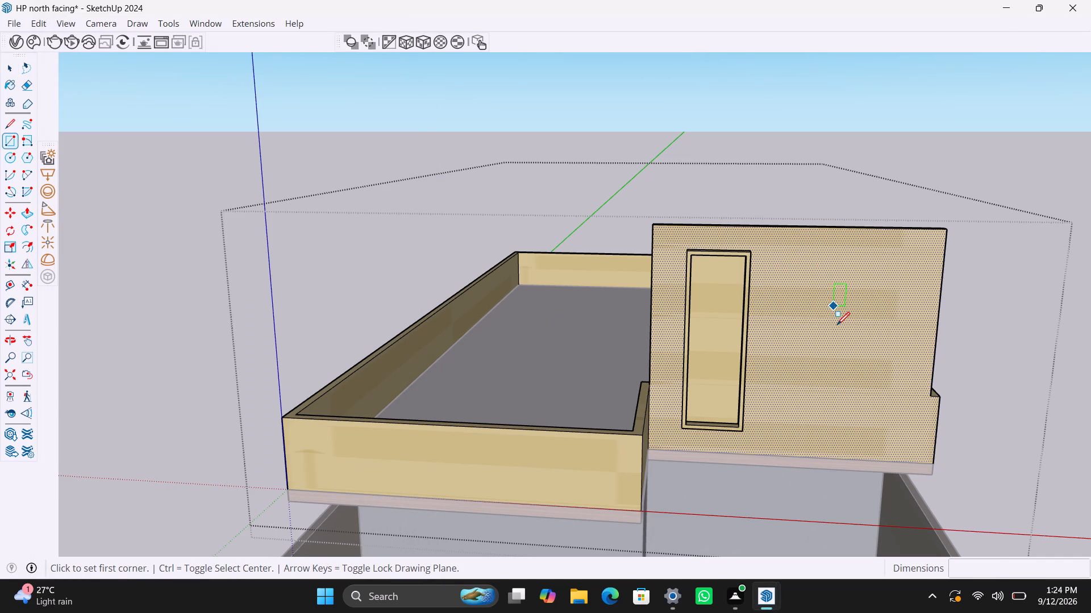
pyautogui.press('space')
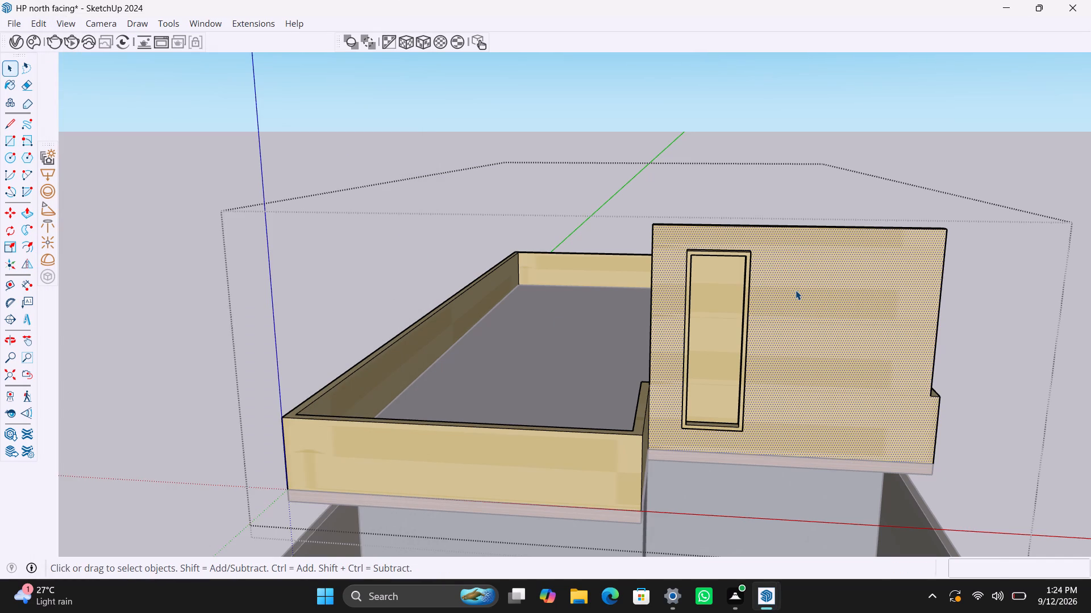
pyautogui.click(20, 44)
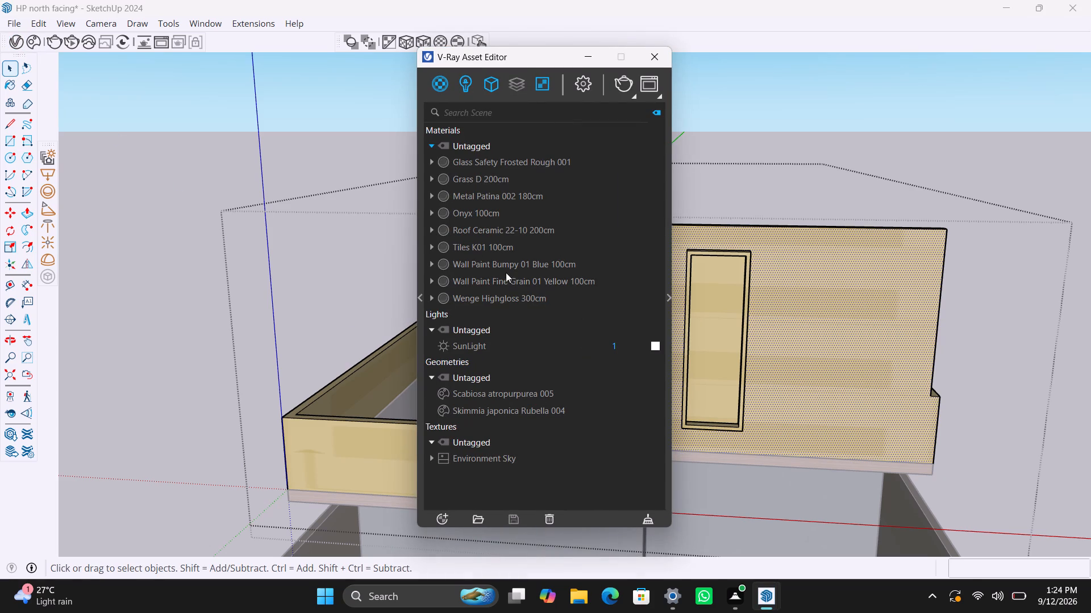
pyautogui.click(503, 233)
pyautogui.rightClick(504, 233)
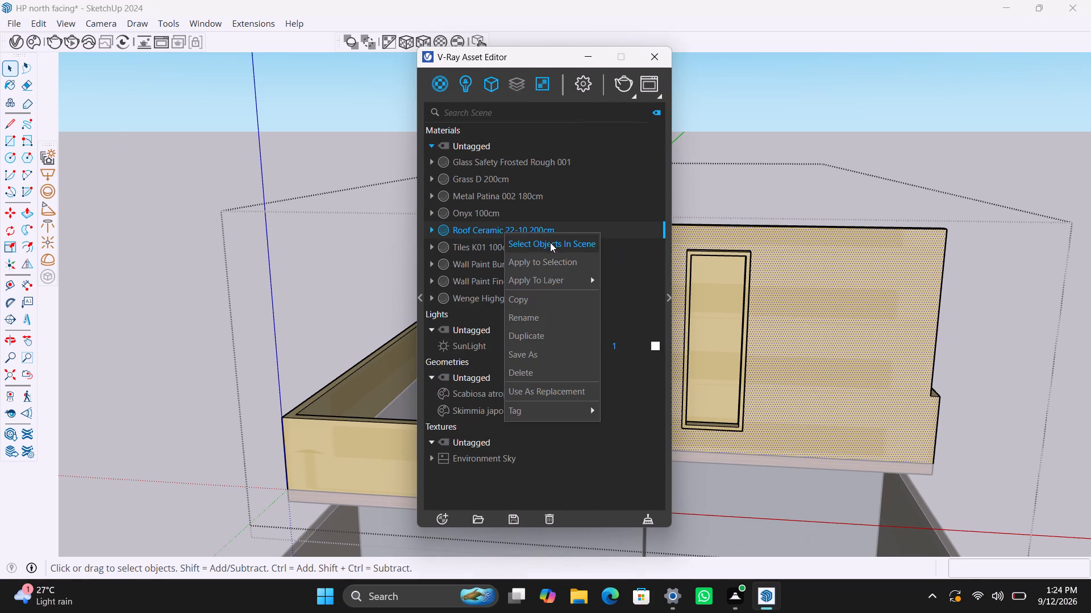
pyautogui.click(558, 254)
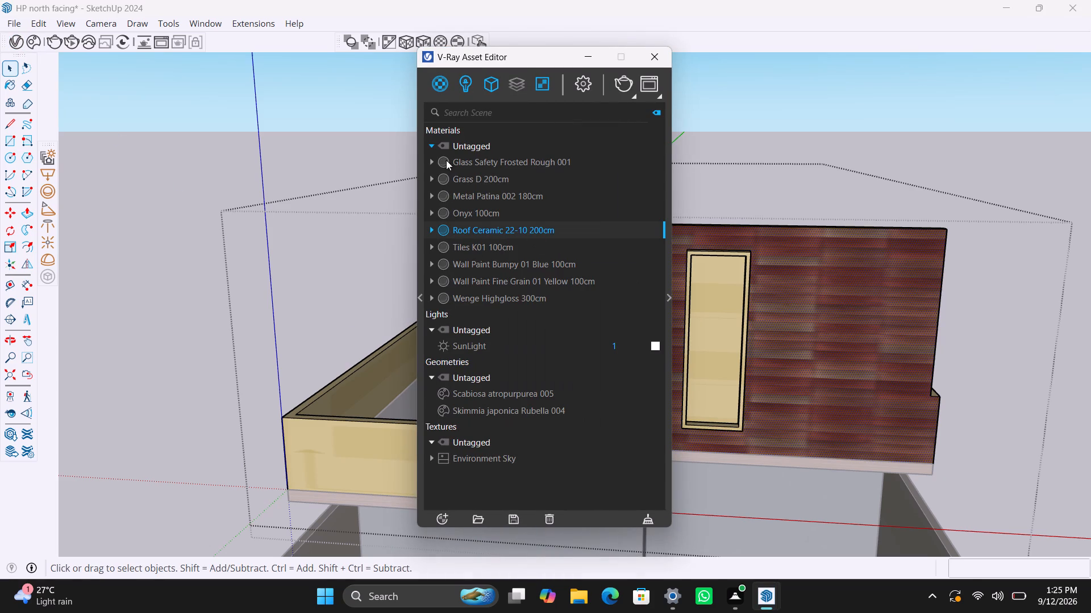
pyautogui.click(424, 41)
pyautogui.press('space')
pyautogui.click(760, 152)
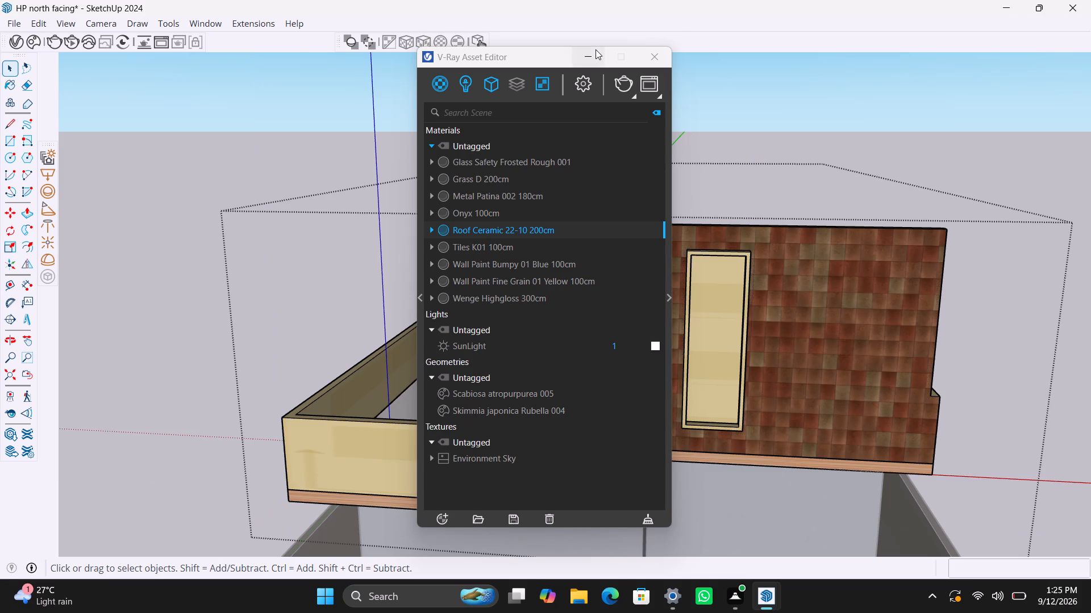
pyautogui.click(596, 49)
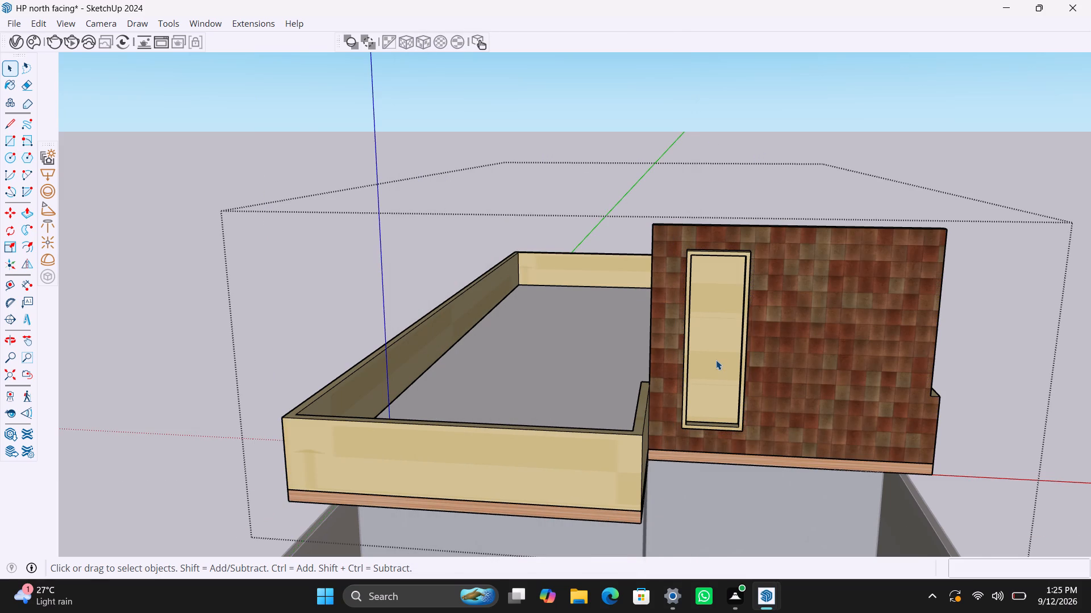
# Apply the Metal Patina 002 180cm material to the frame on the raised front wall as a whole group.
pyautogui.scroll(3, 716, 360)
pyautogui.scroll(1, 673, 444)
pyautogui.click(673, 444)
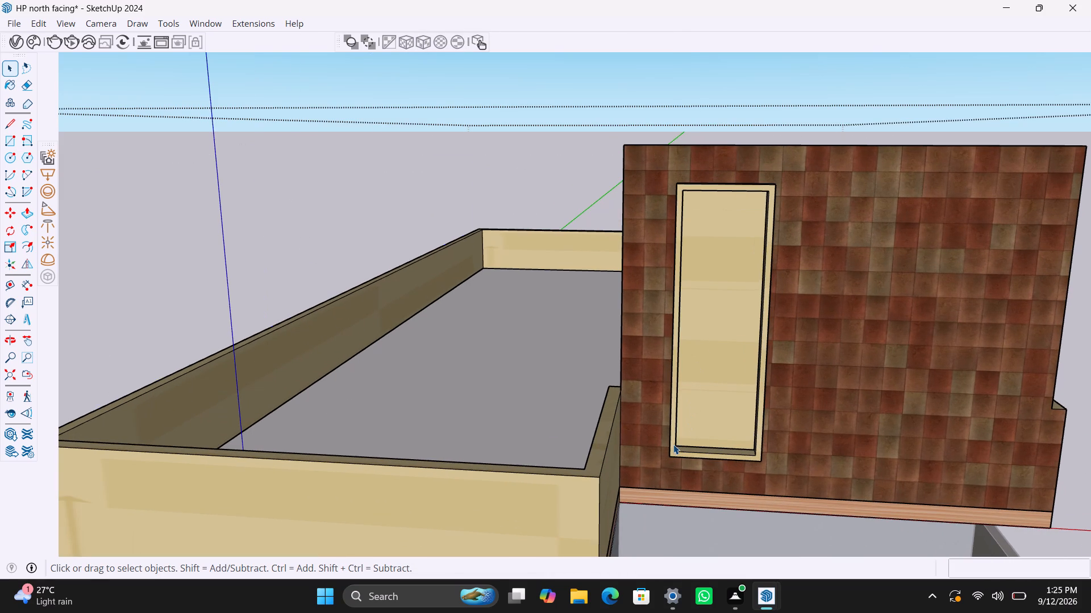
pyautogui.tripleClick(673, 444)
pyautogui.rightClick(673, 444)
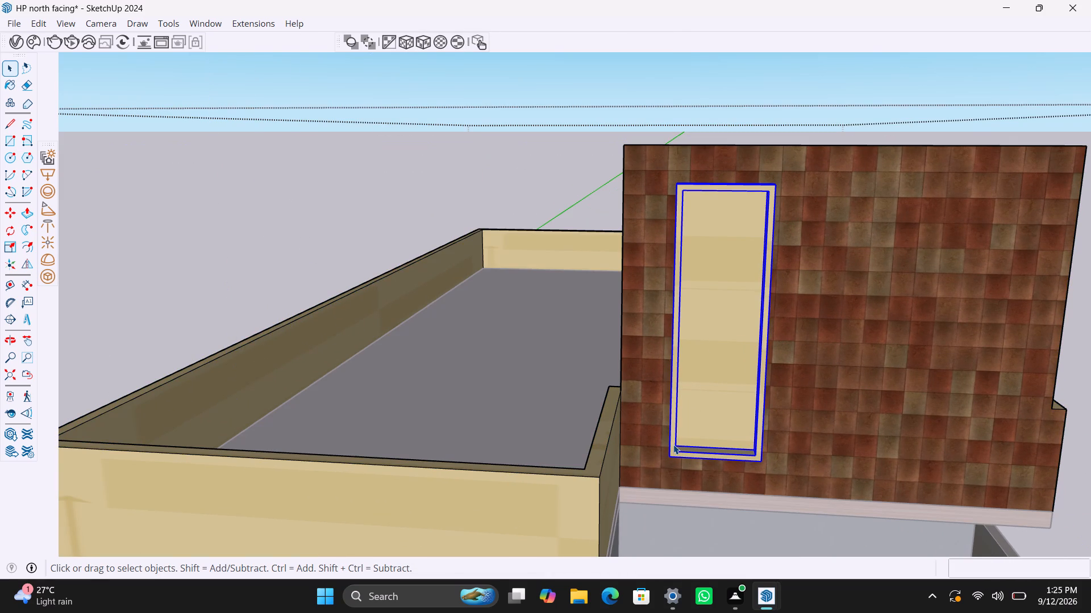
pyautogui.click(20, 43)
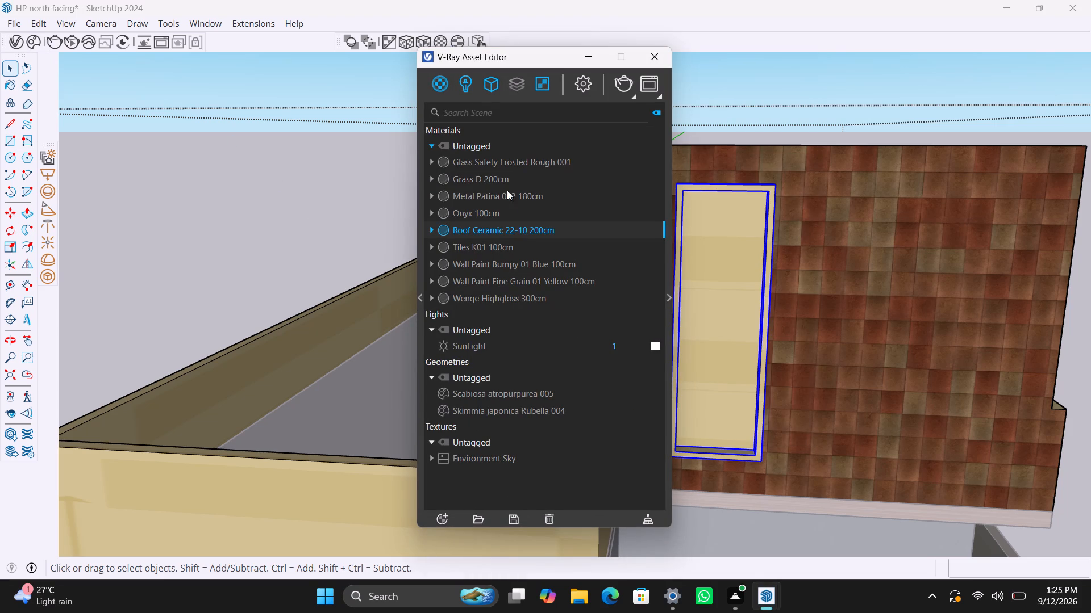
pyautogui.click(504, 184)
pyautogui.click(513, 198)
pyautogui.rightClick(514, 198)
pyautogui.click(559, 232)
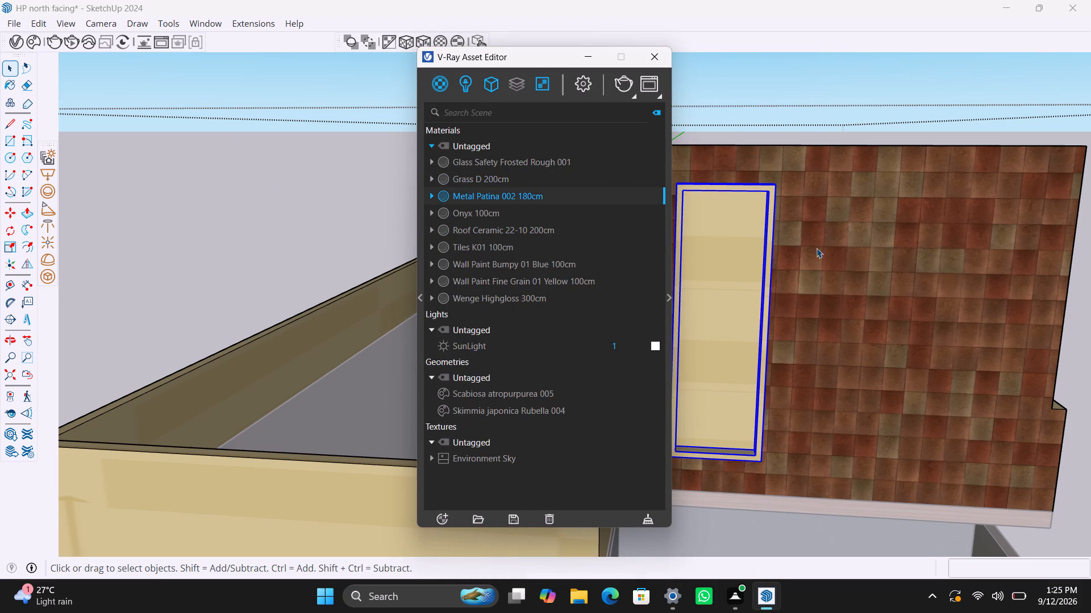
pyautogui.press('space')
pyautogui.doubleClick(788, 85)
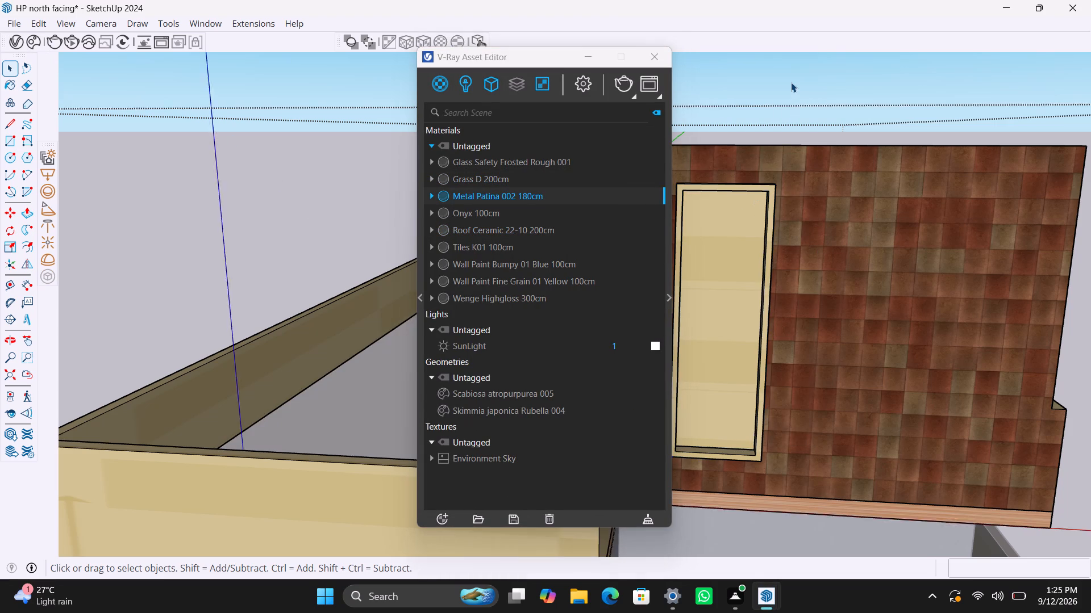
pyautogui.click(598, 53)
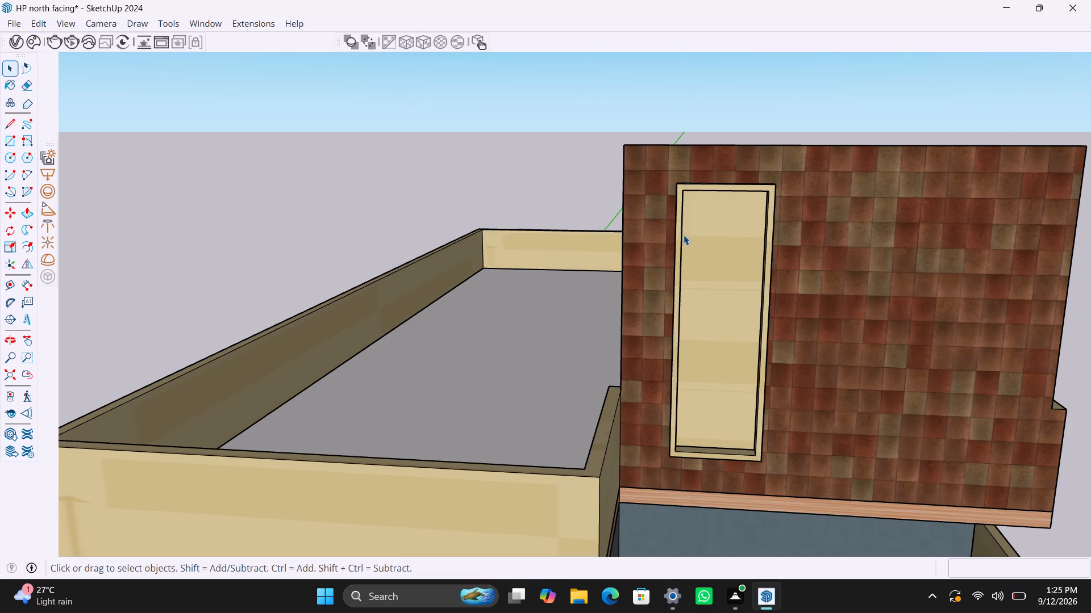
# Draw a rectangle filling the frame's inner opening from corner to corner and make it a group.
pyautogui.scroll(3, 684, 235)
pyautogui.press('r')
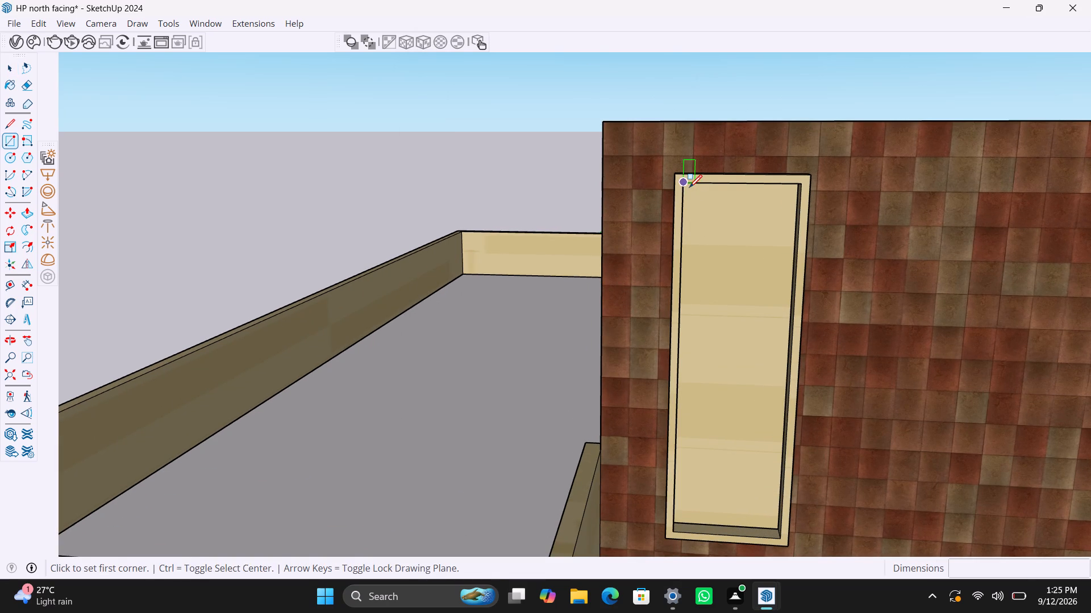
pyautogui.click(689, 187)
pyautogui.click(781, 541)
pyautogui.press('space')
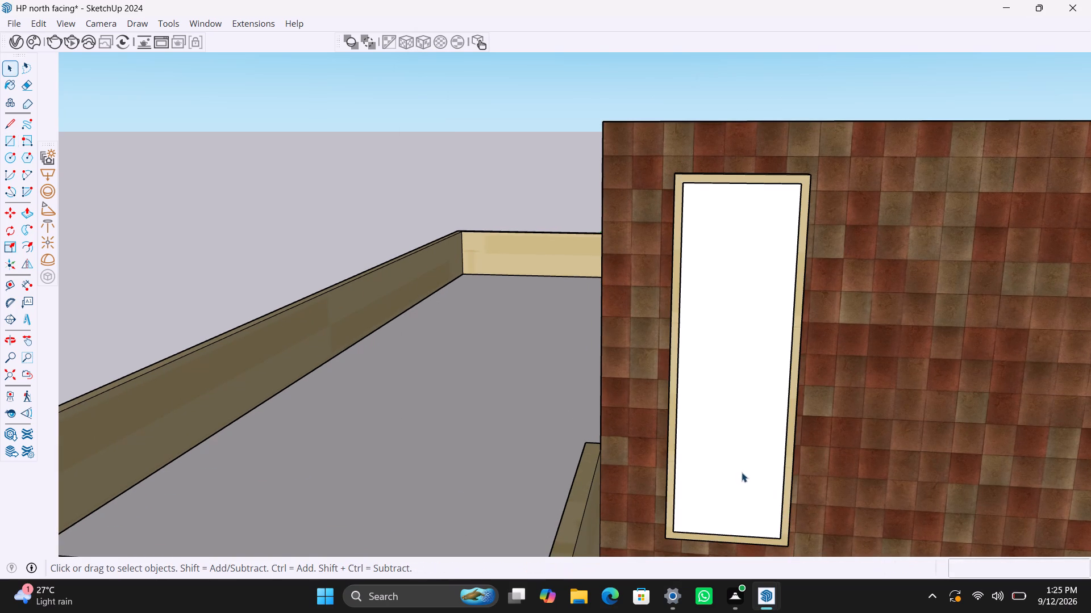
pyautogui.doubleClick(738, 468)
pyautogui.rightClick(735, 466)
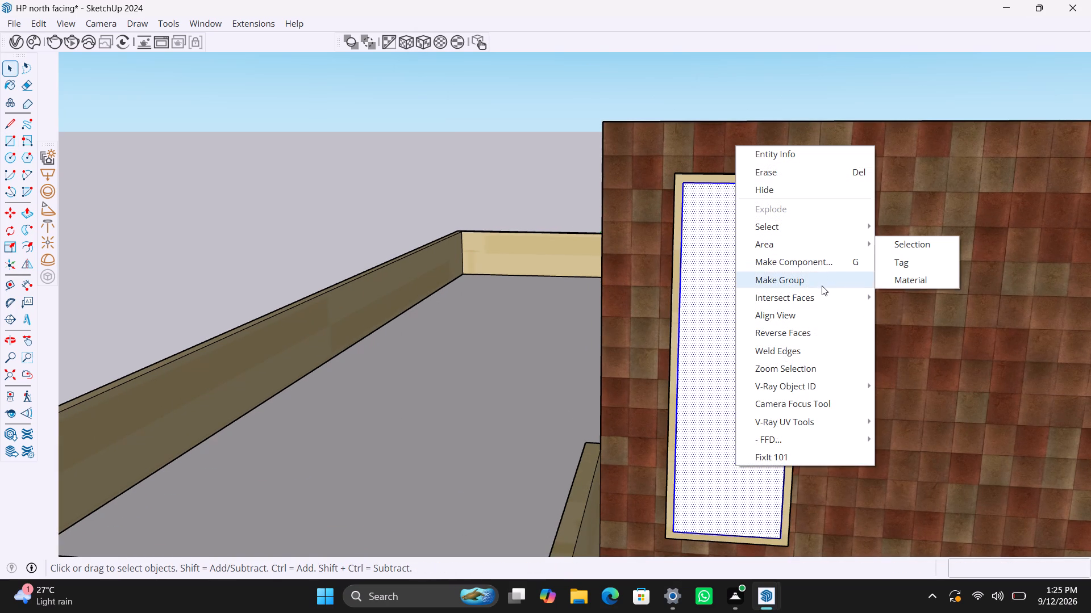
pyautogui.click(822, 285)
# Inside the new rectangle's group, extrude the face 8 mm to form a thin panel and leave the group.
pyautogui.tripleClick(734, 331)
pyautogui.doubleClick(732, 332)
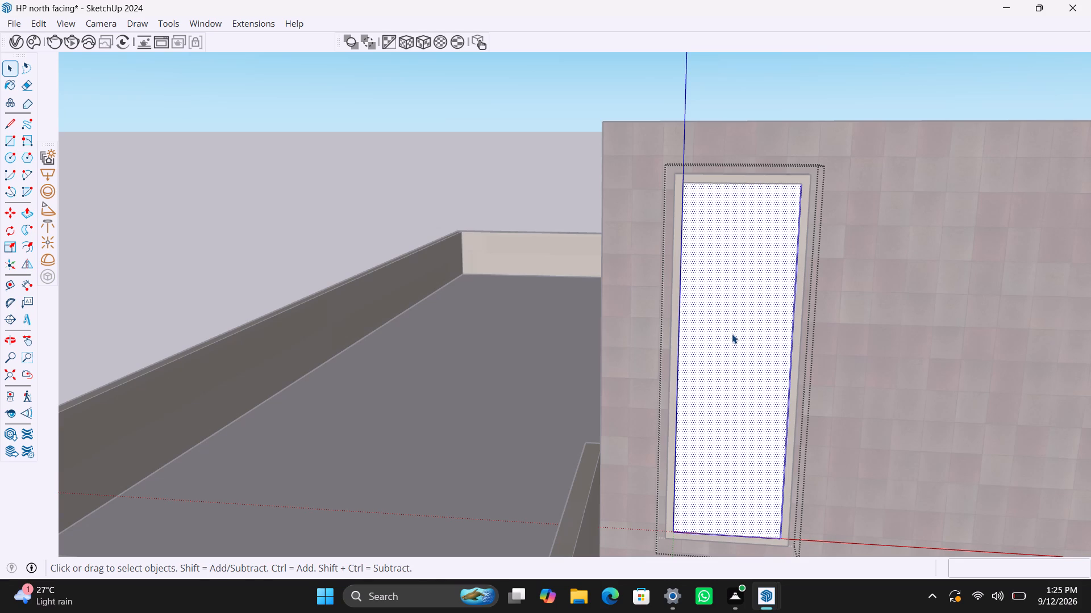
pyautogui.press('p')
pyautogui.click(732, 334)
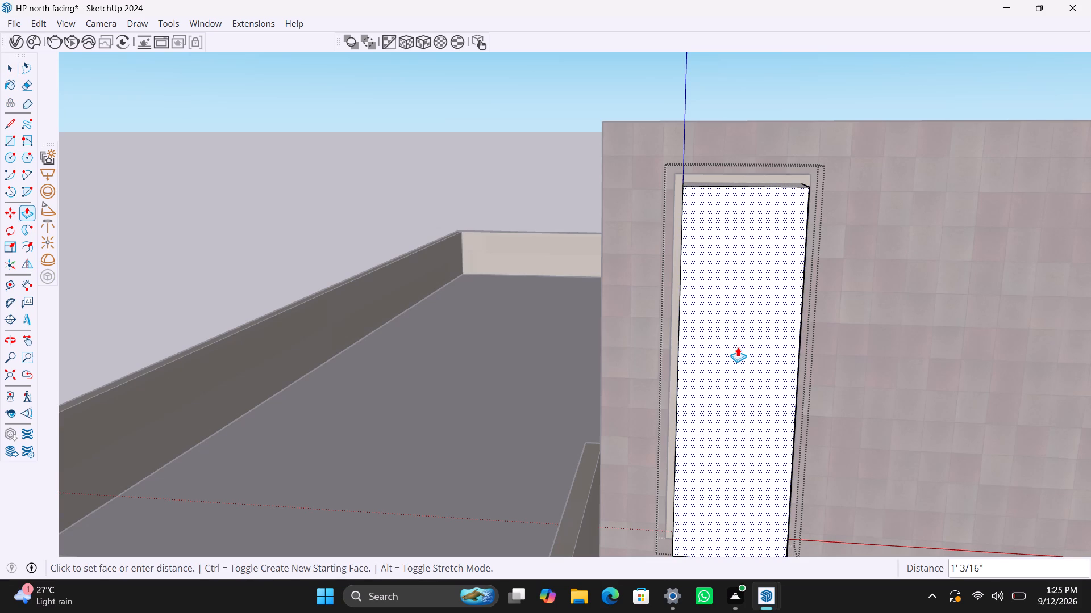
pyautogui.write('8mm')
pyautogui.press('Return')
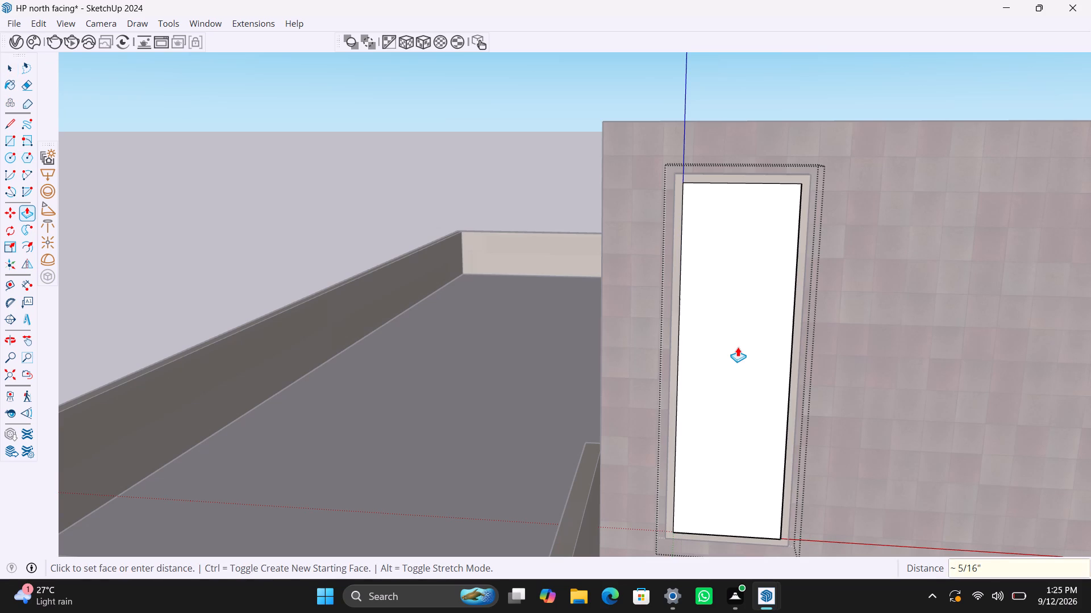
pyautogui.press('space')
pyautogui.click(831, 87)
# Apply the Glass Safety Frosted Rough 001 material to the panel inside the frame.
pyautogui.click(771, 293)
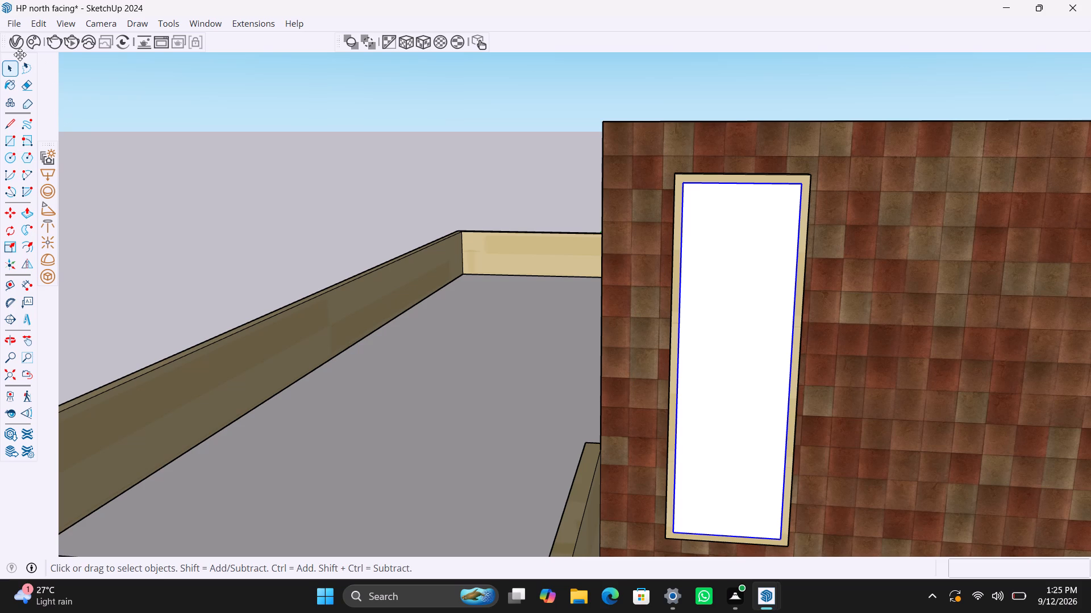
pyautogui.click(13, 41)
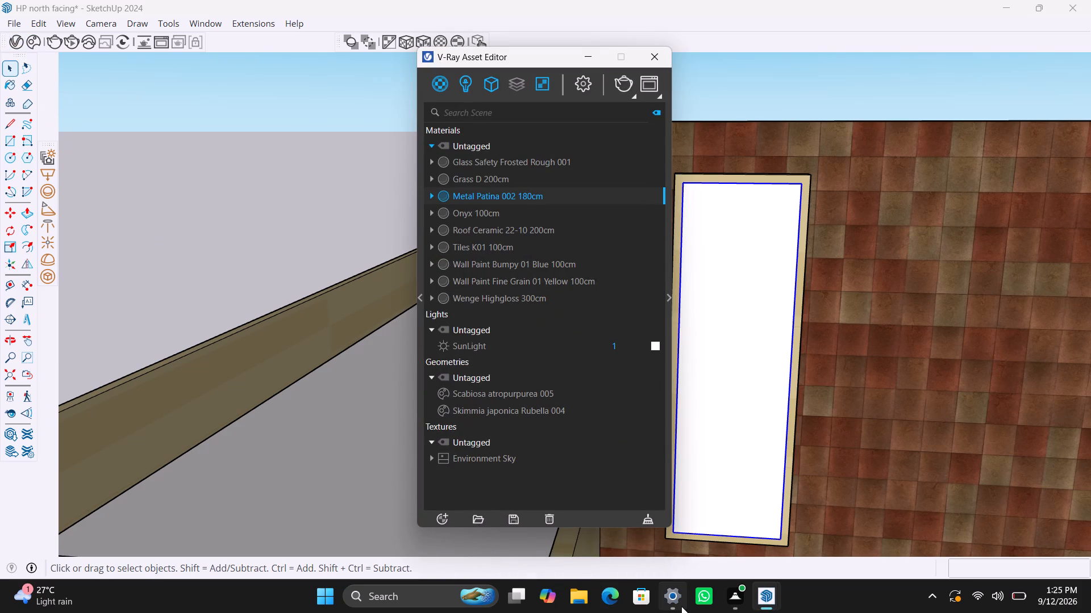
pyautogui.click(728, 475)
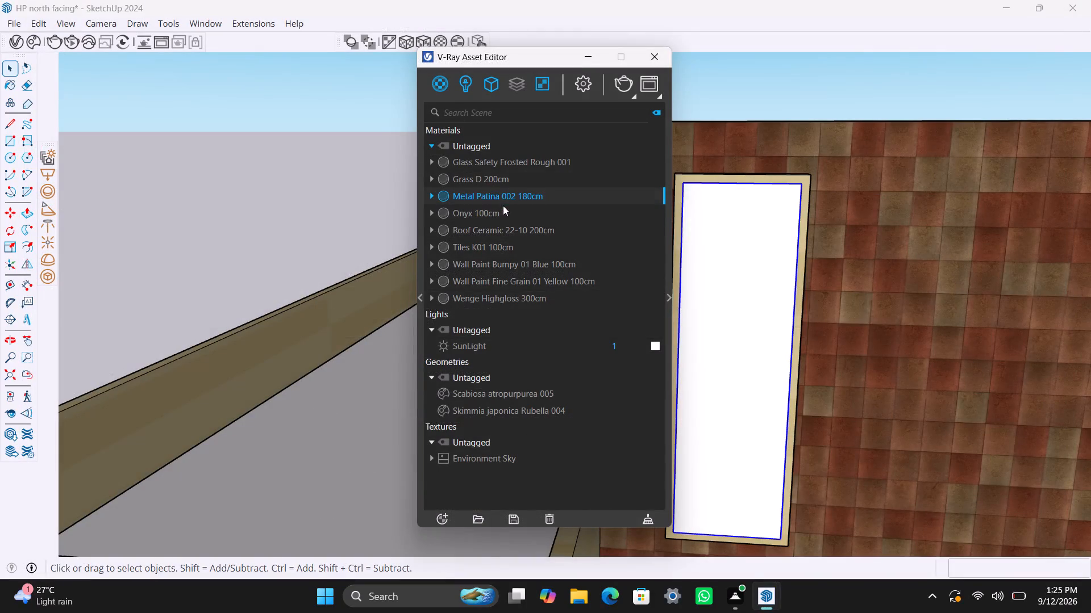
pyautogui.click(465, 162)
pyautogui.rightClick(469, 163)
pyautogui.click(487, 162)
pyautogui.rightClick(489, 163)
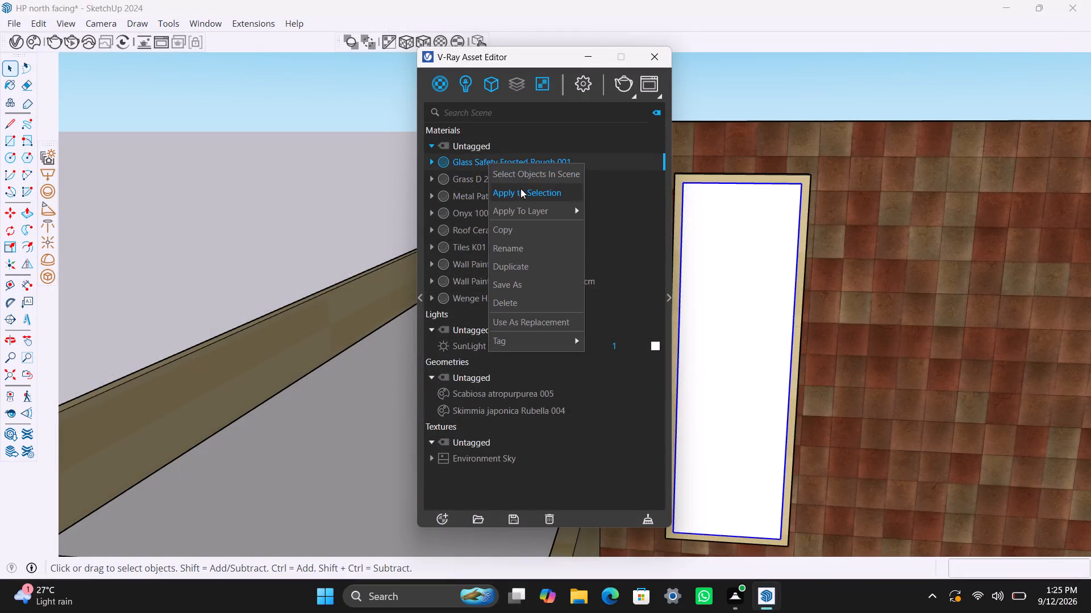
pyautogui.click(520, 190)
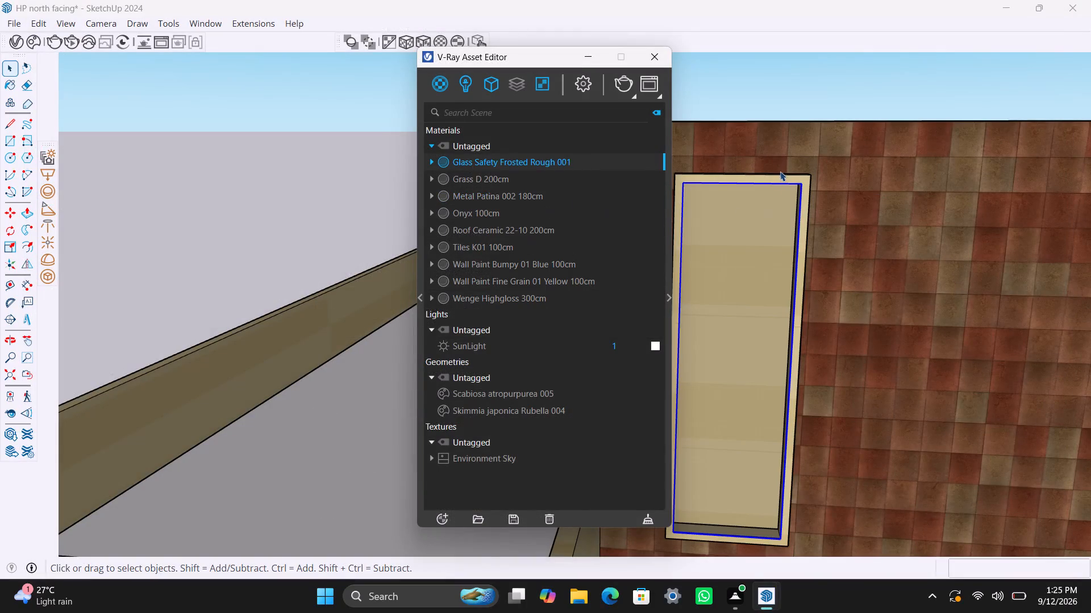
# Inside the frame's group on the raised front wall, apply Metal Patina 002 180cm to all the frame's faces and exit the groups.
pyautogui.click(780, 176)
pyautogui.tripleClick(780, 181)
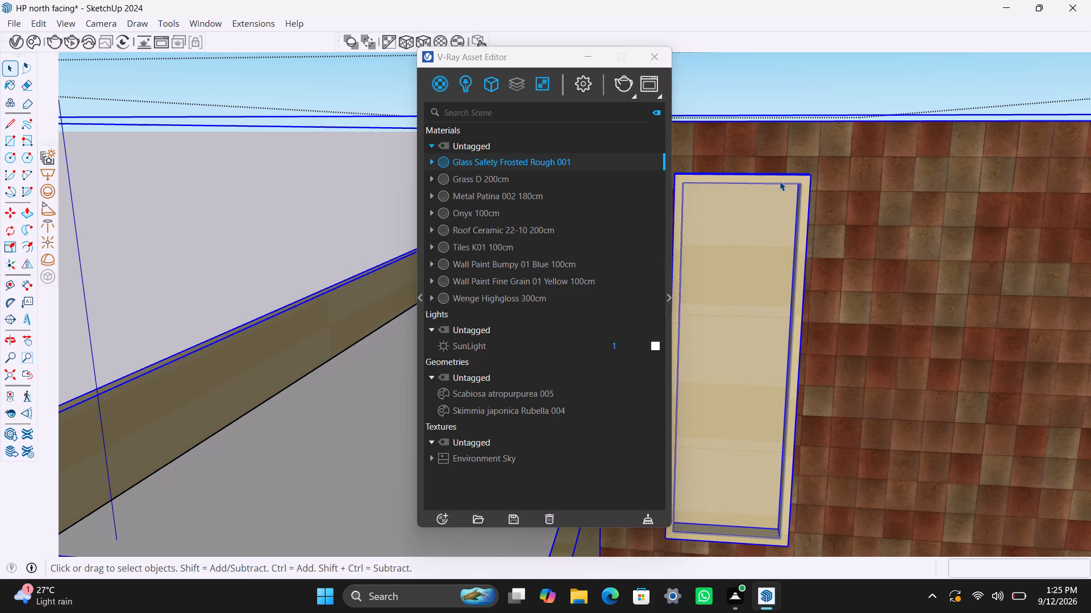
pyautogui.doubleClick(780, 181)
pyautogui.tripleClick(780, 182)
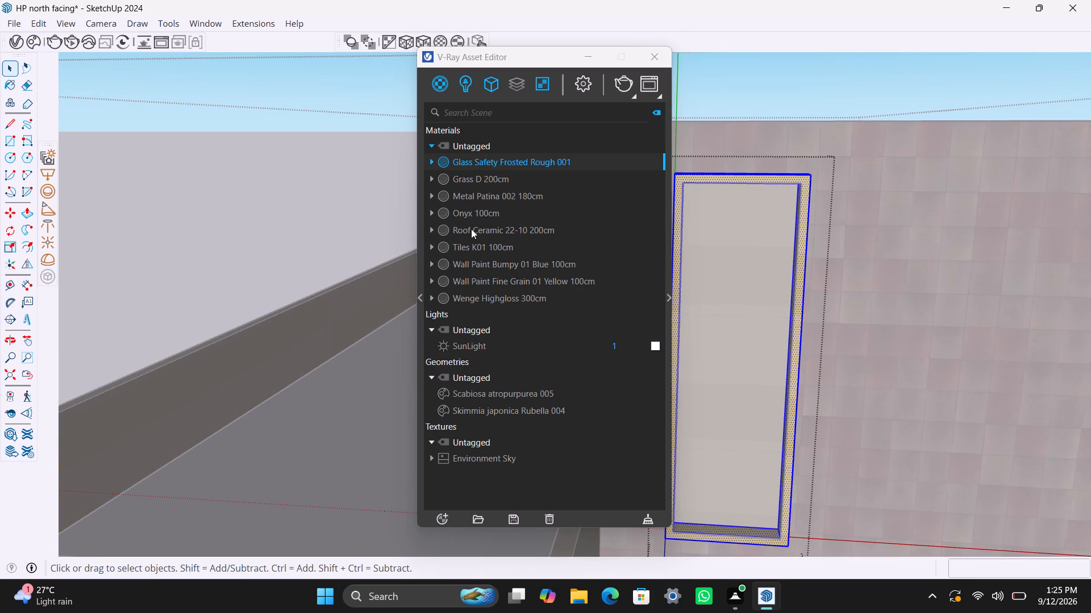
pyautogui.click(468, 199)
pyautogui.rightClick(468, 199)
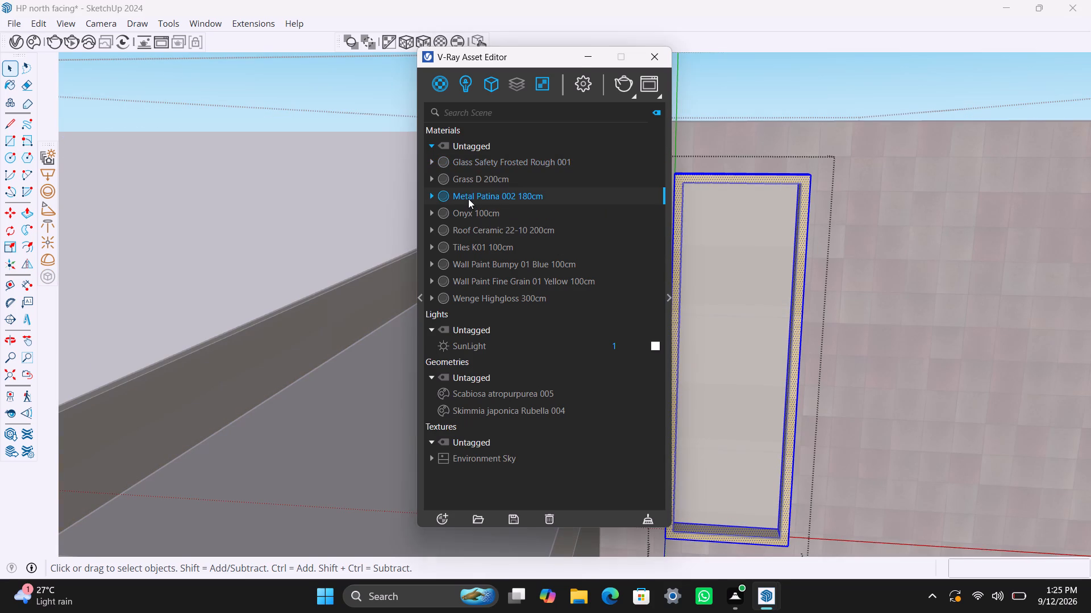
pyautogui.click(499, 225)
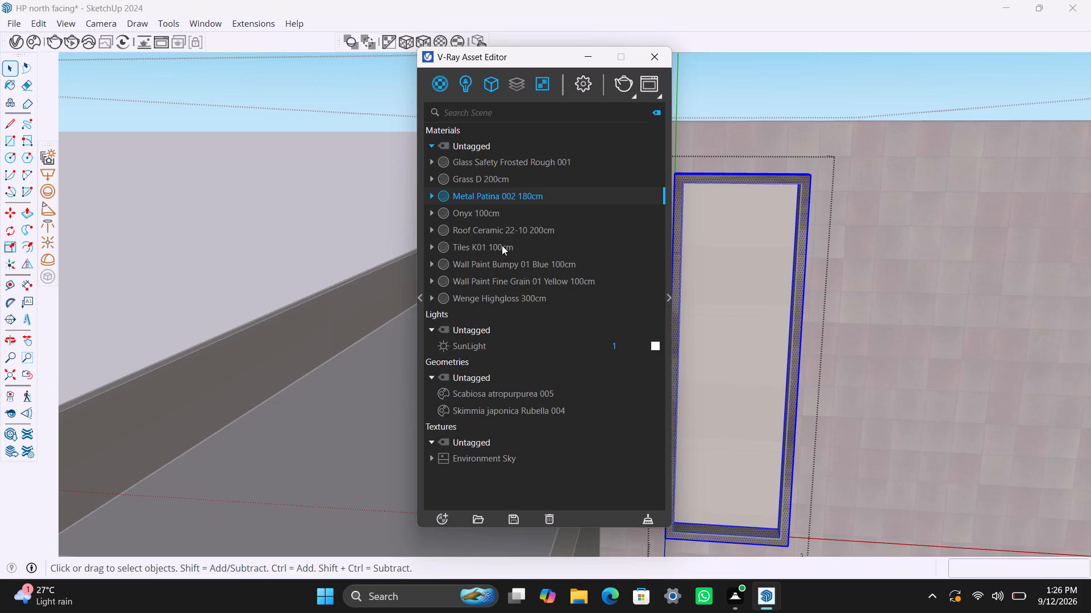
pyautogui.press('space')
pyautogui.tripleClick(771, 98)
pyautogui.doubleClick(772, 97)
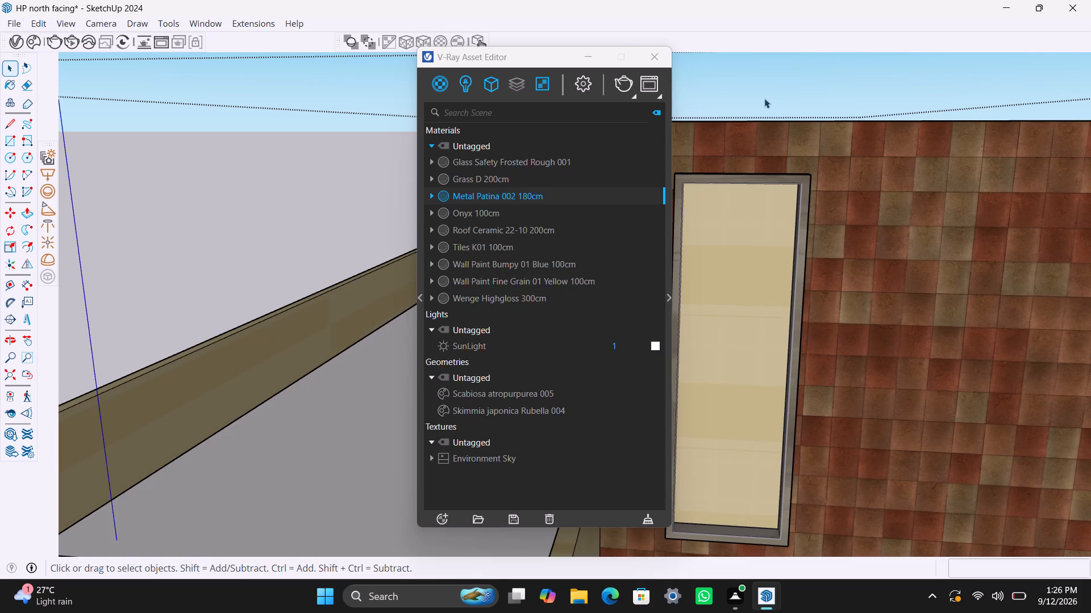
pyautogui.scroll(-8, 649, 213)
pyautogui.click(588, 61)
pyautogui.scroll(-15, 706, 274)
pyautogui.press('space')
pyautogui.click(956, 188)
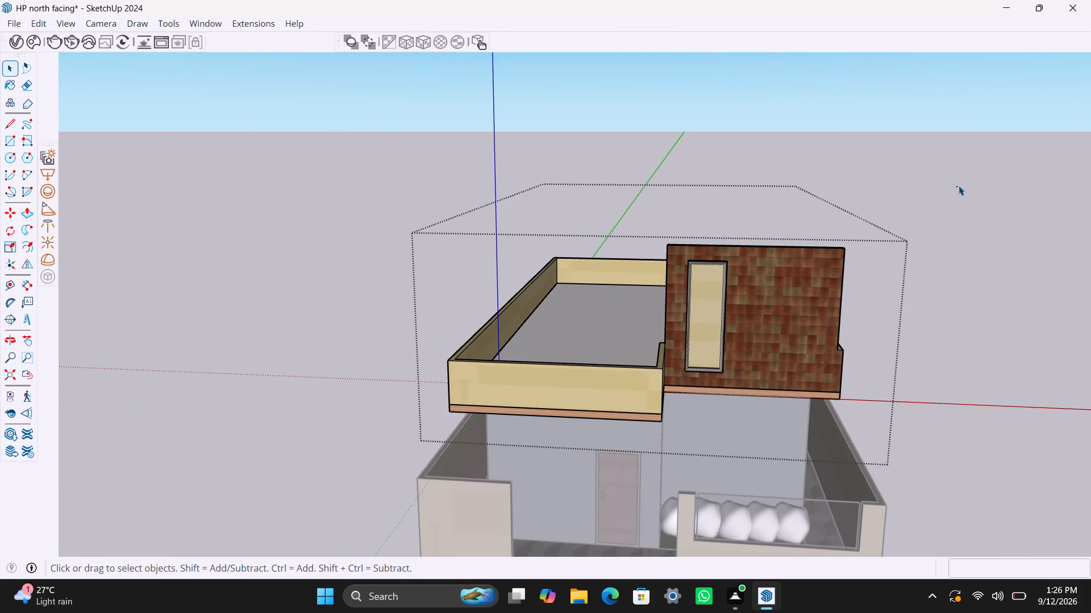
pyautogui.click(959, 183)
pyautogui.doubleClick(959, 178)
# Copy the dark red double gate with square lattice work from the gates collection model and paste it at the front boundary wall opening's corner.
pyautogui.scroll(-4, 814, 371)
pyautogui.moveTo(723, 414); pyautogui.dragTo(683, 404, button='middle')
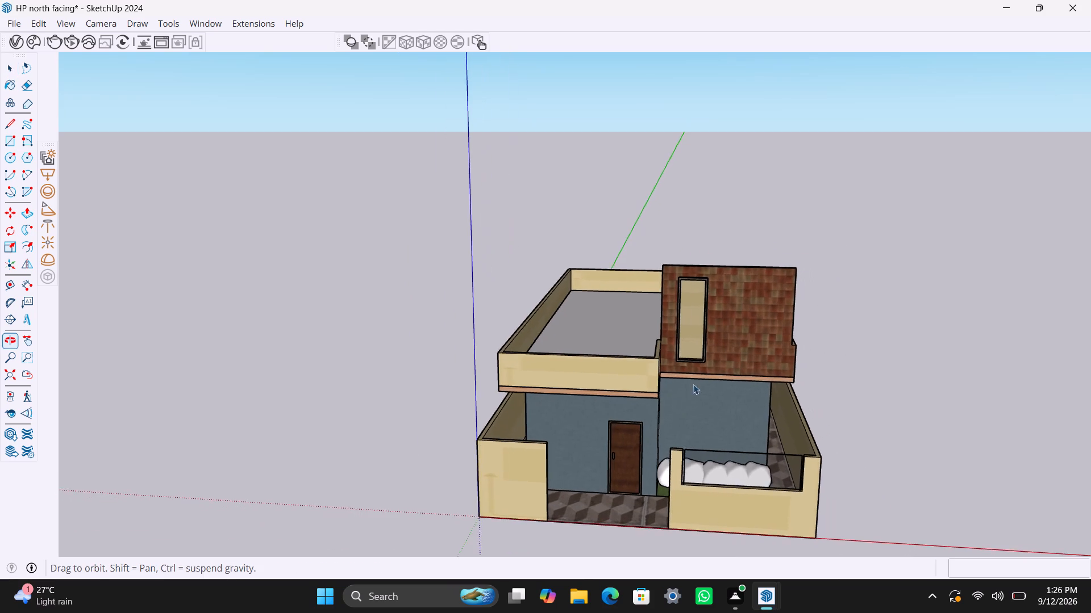
pyautogui.scroll(7, 695, 357)
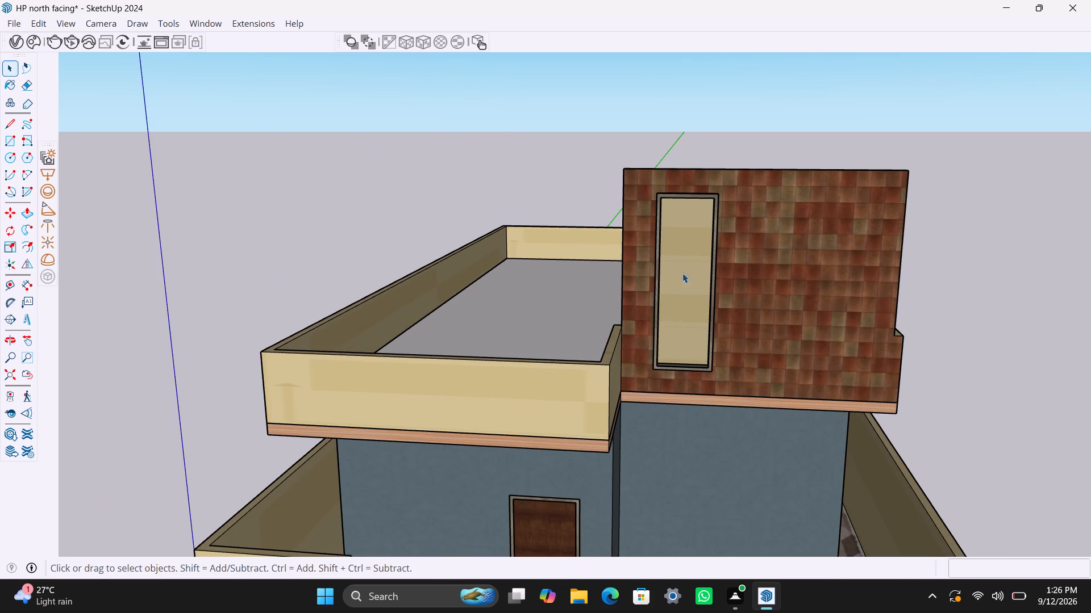
pyautogui.scroll(-2, 702, 364)
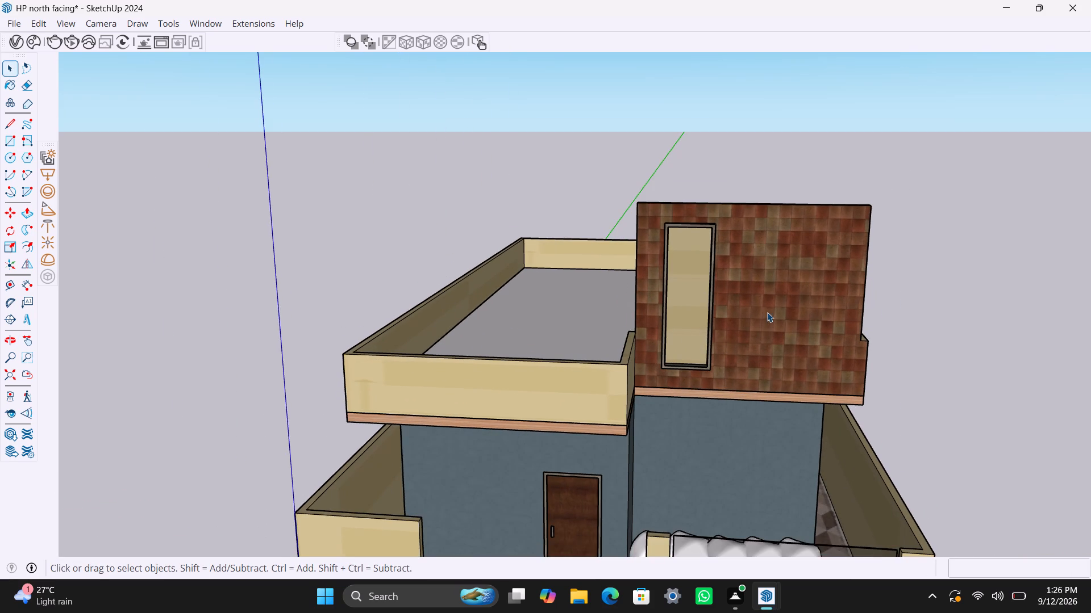
pyautogui.scroll(-5, 770, 296)
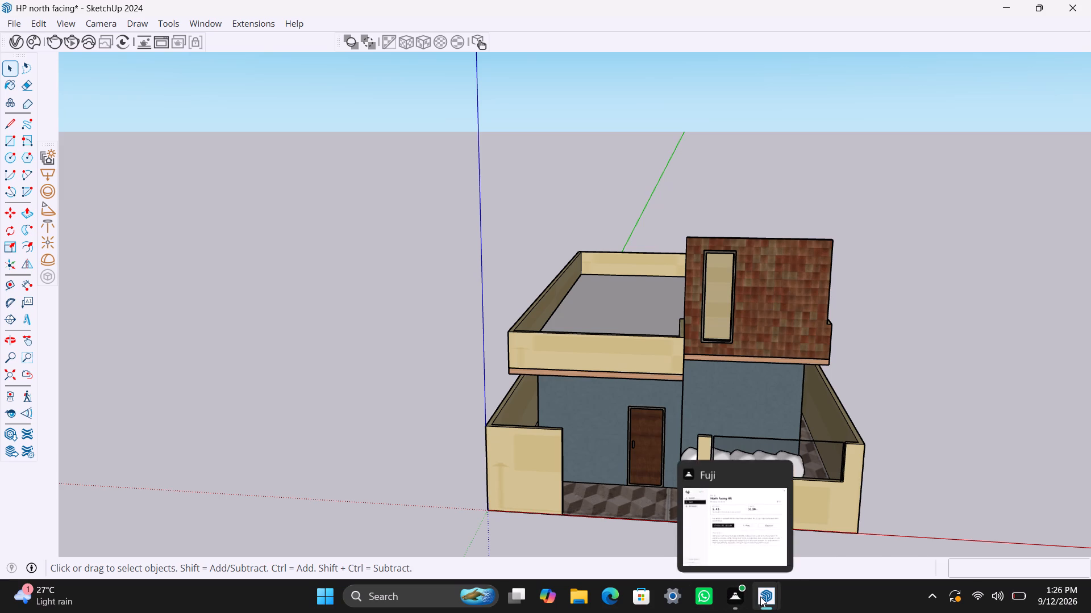
pyautogui.click(811, 555)
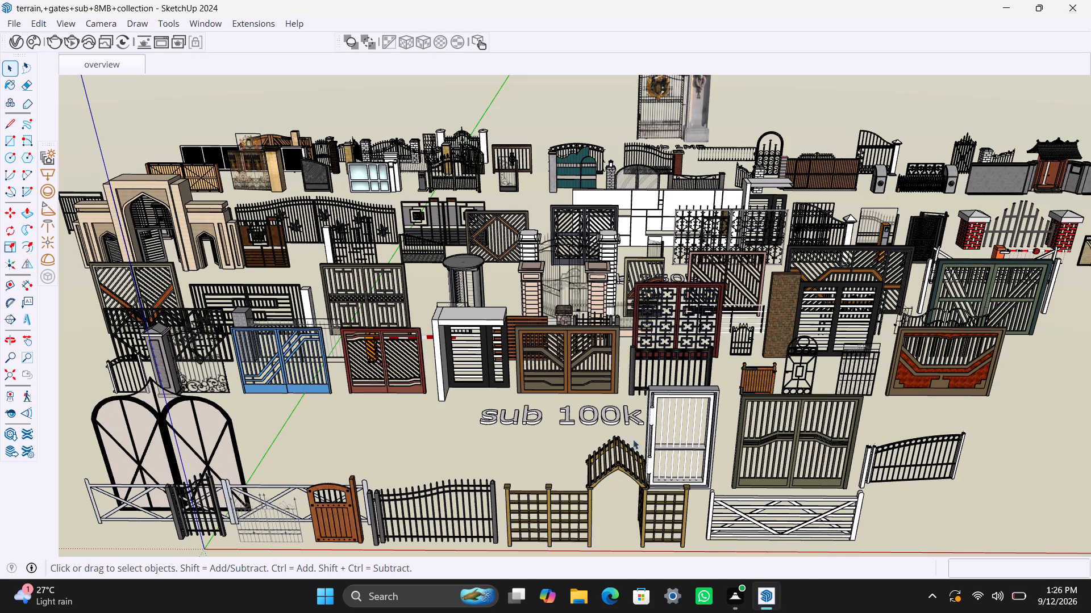
pyautogui.click(680, 291)
pyautogui.hotkey('ctrl', 'c')
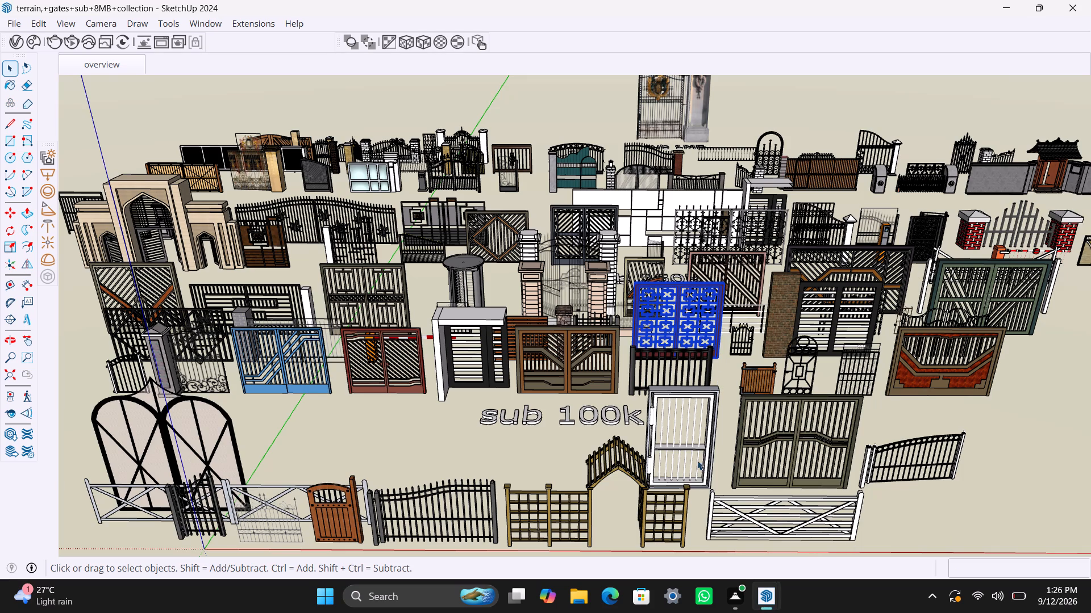
pyautogui.click(769, 600)
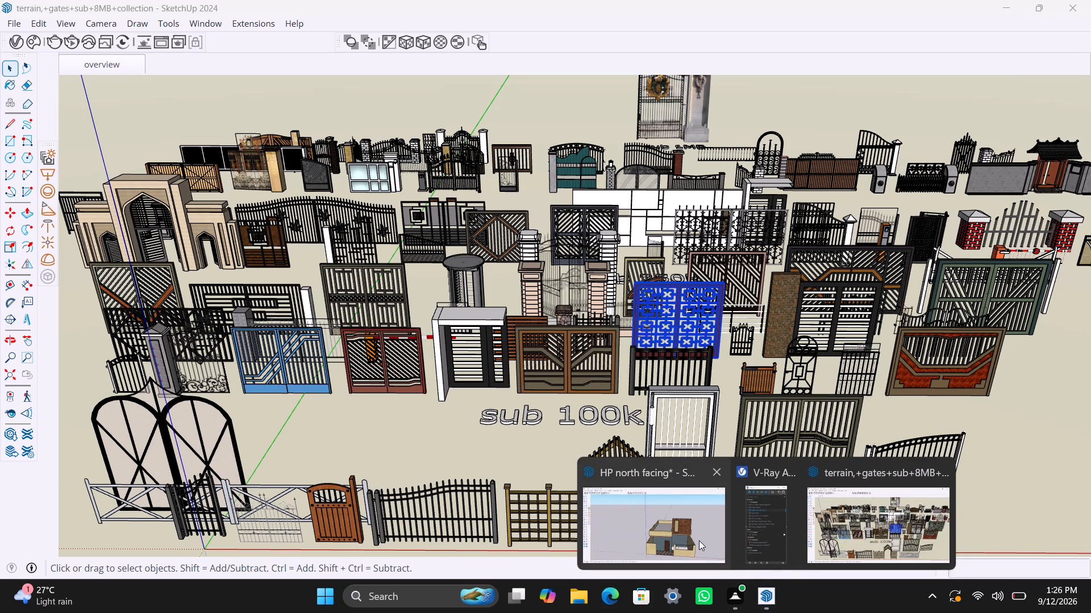
pyautogui.click(699, 538)
pyautogui.hotkey('ctrl', 'v')
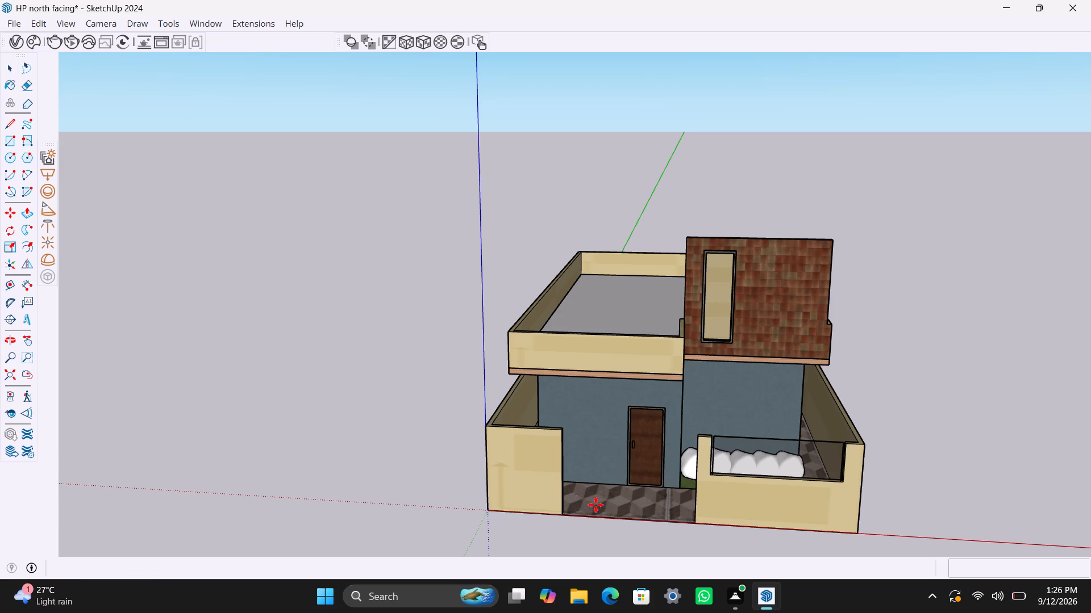
pyautogui.click(563, 517)
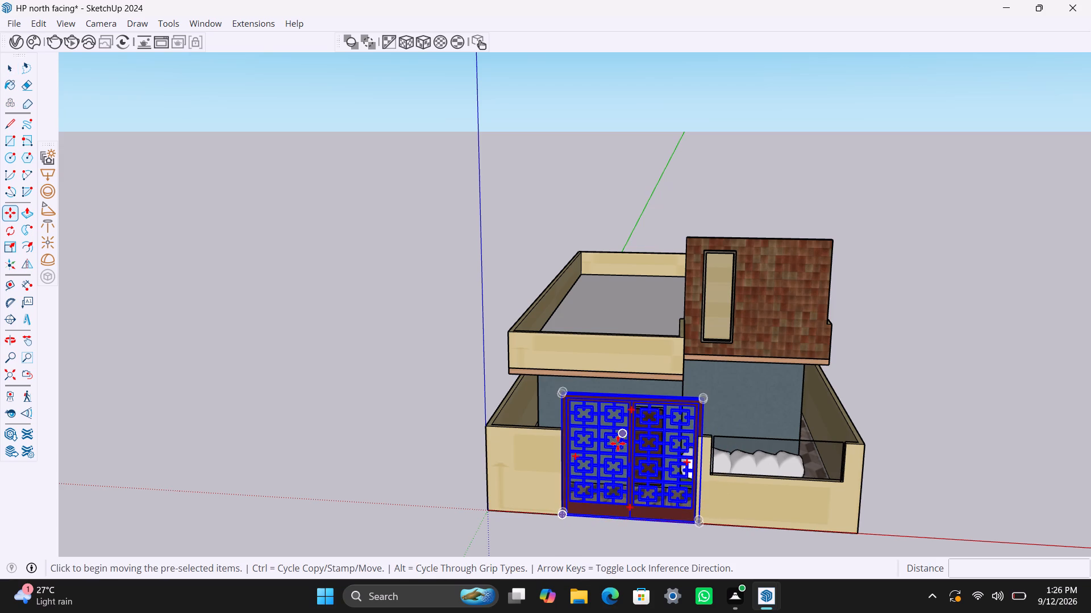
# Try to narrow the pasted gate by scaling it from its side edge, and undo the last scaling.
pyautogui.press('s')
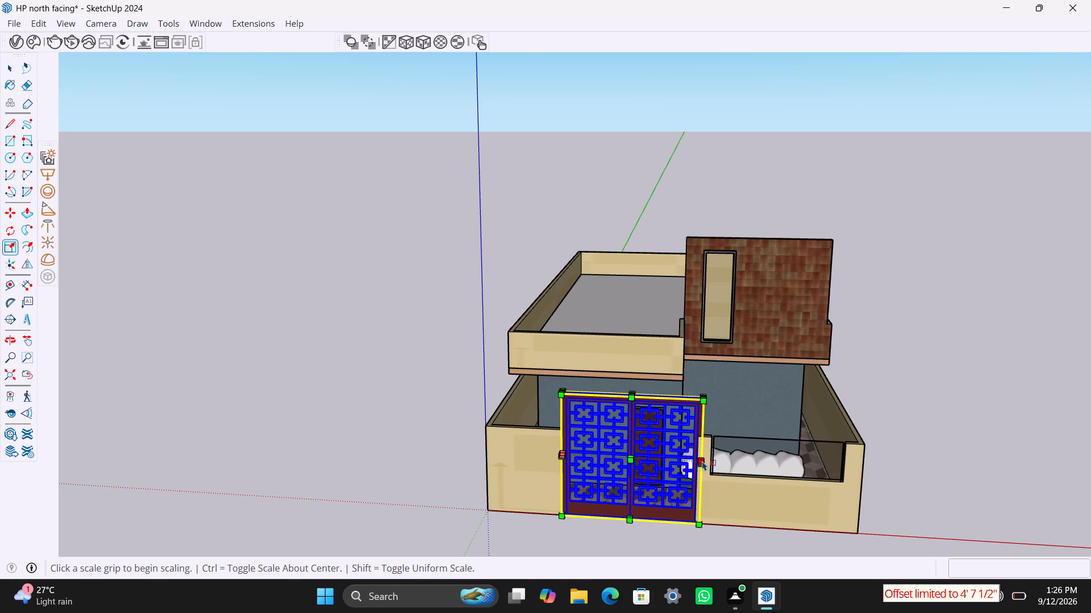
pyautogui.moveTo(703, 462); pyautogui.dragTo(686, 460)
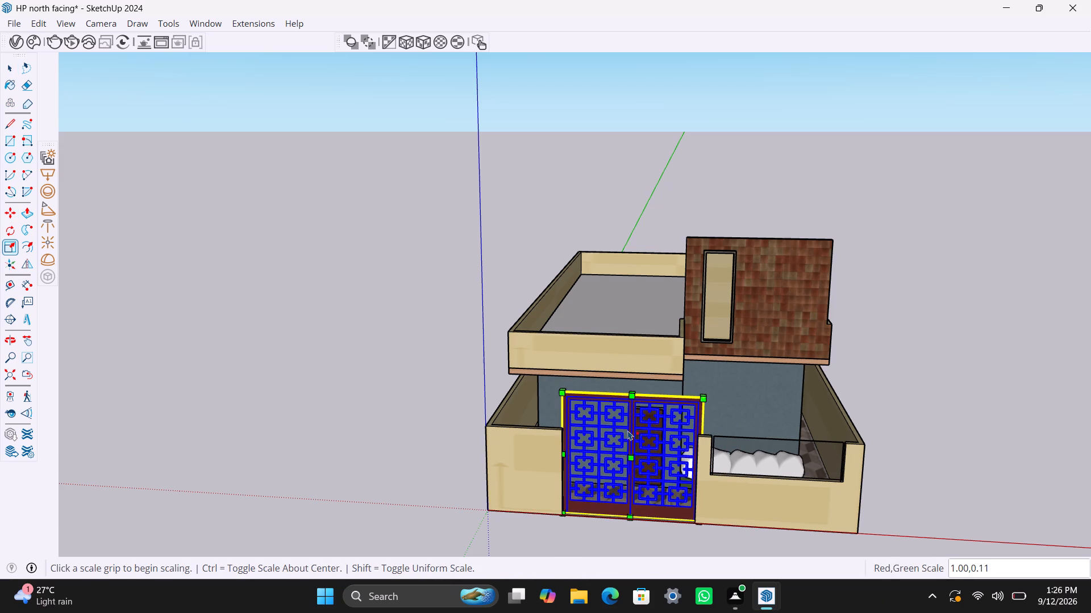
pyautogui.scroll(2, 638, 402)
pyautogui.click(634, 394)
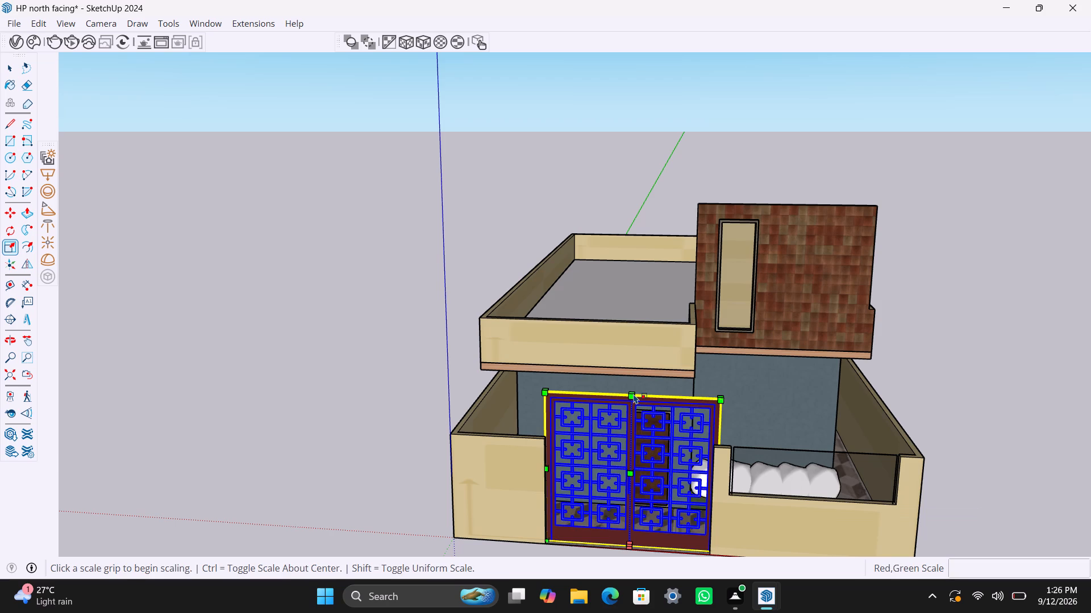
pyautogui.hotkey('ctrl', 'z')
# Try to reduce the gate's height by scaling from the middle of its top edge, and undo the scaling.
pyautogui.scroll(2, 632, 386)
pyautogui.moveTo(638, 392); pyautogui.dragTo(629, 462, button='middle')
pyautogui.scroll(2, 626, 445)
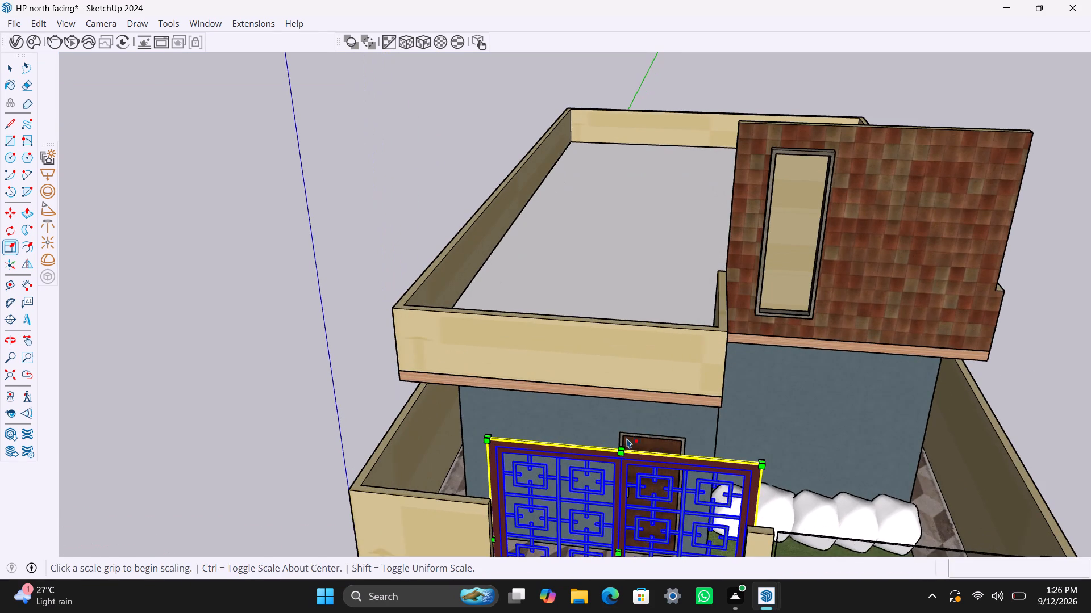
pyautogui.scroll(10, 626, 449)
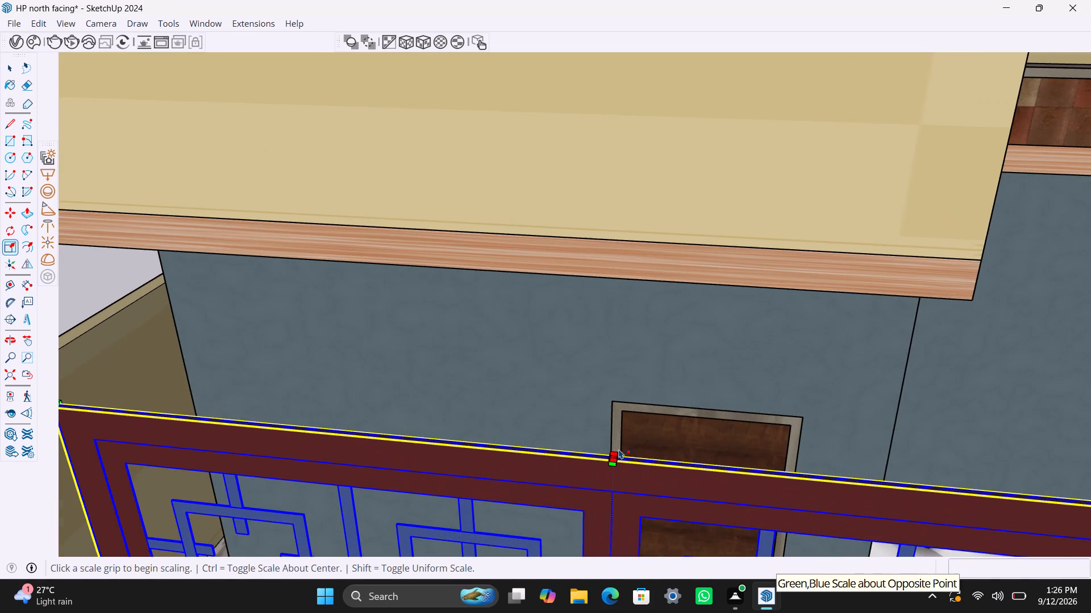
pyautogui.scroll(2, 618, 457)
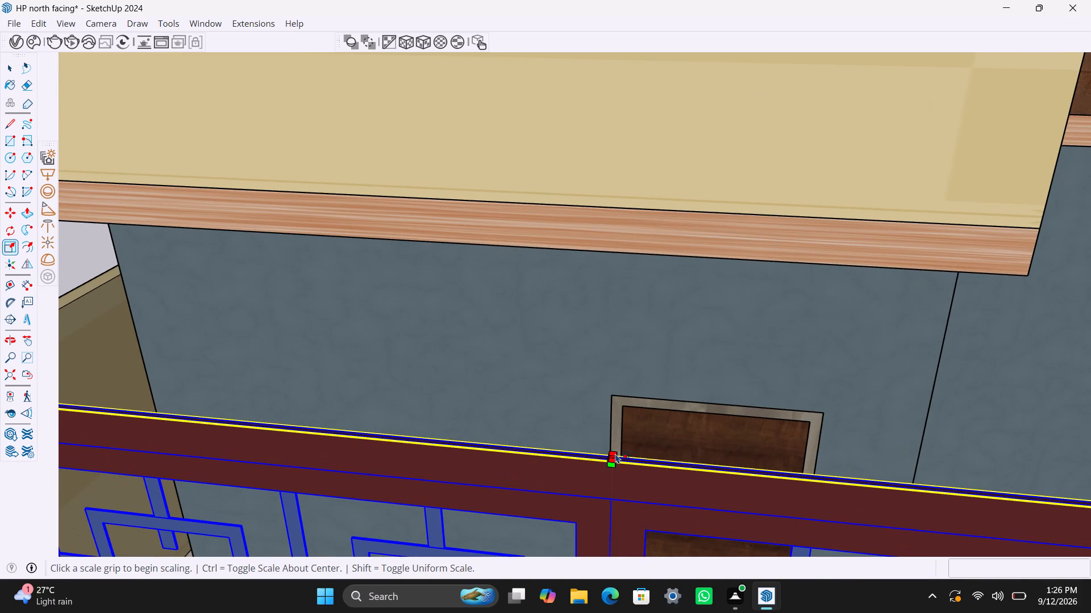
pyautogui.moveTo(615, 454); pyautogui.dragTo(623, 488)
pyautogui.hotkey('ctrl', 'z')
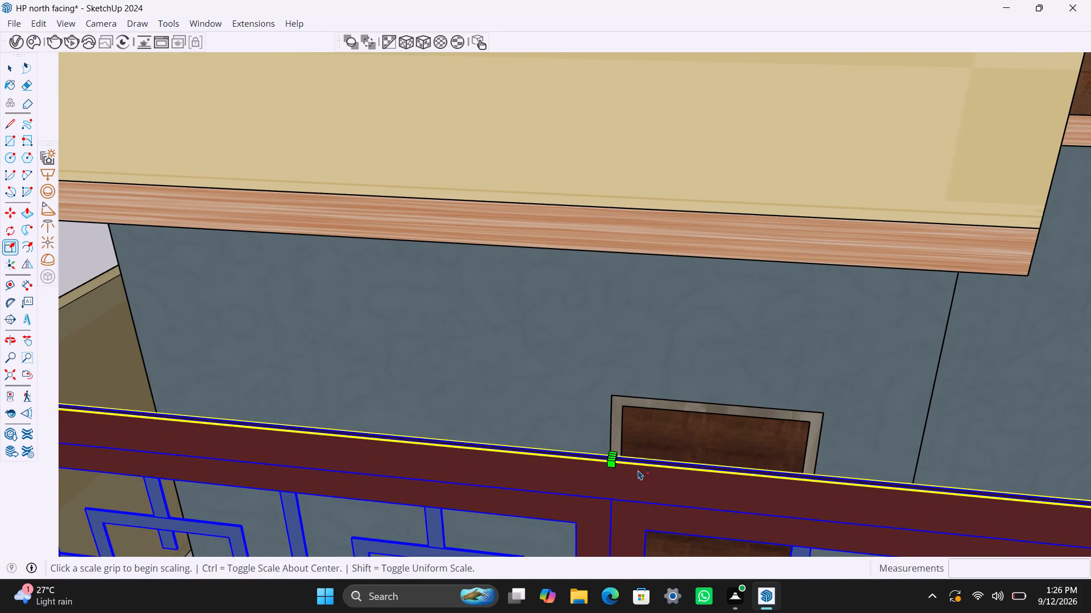
# Scale the gate down vertically from its top edge, bringing its height closer to the adjoining boundary wall.
pyautogui.scroll(-20, 611, 480)
pyautogui.scroll(-1, 611, 480)
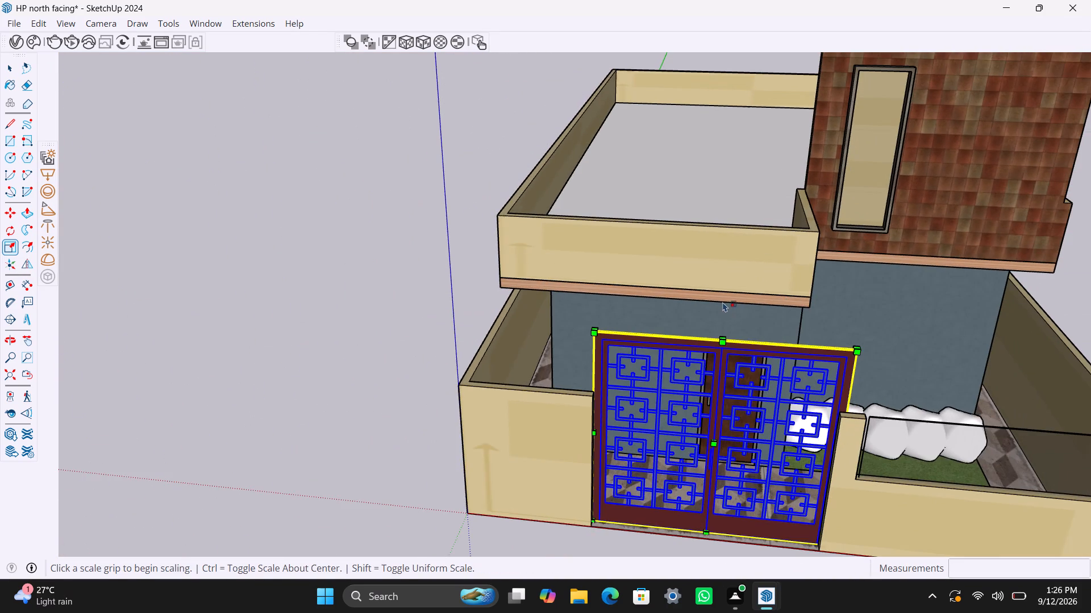
pyautogui.moveTo(726, 302); pyautogui.dragTo(681, 472, button='middle')
pyautogui.scroll(10, 692, 441)
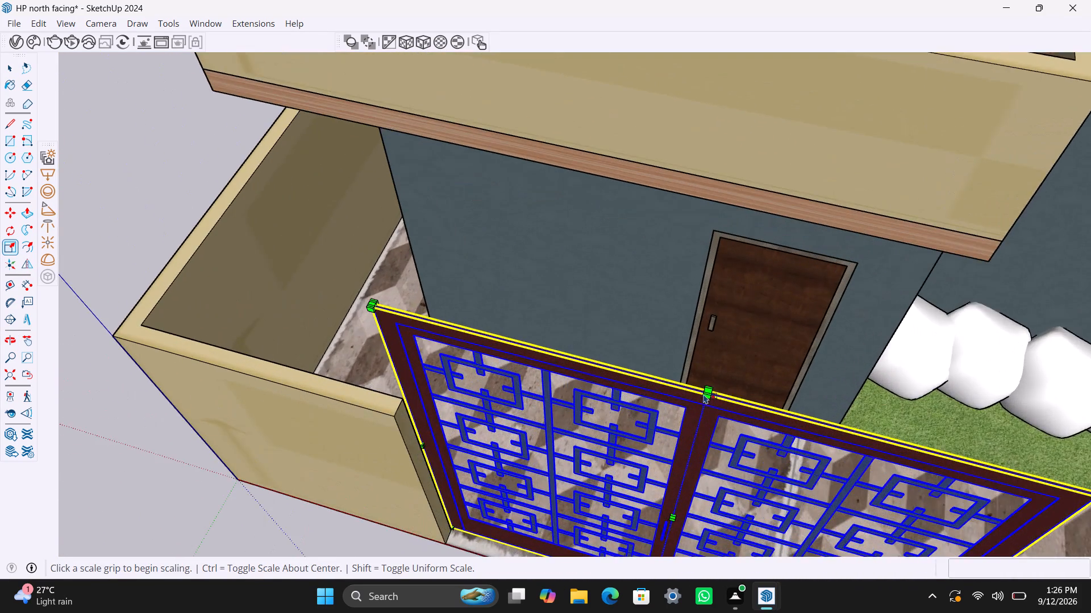
pyautogui.scroll(8, 703, 394)
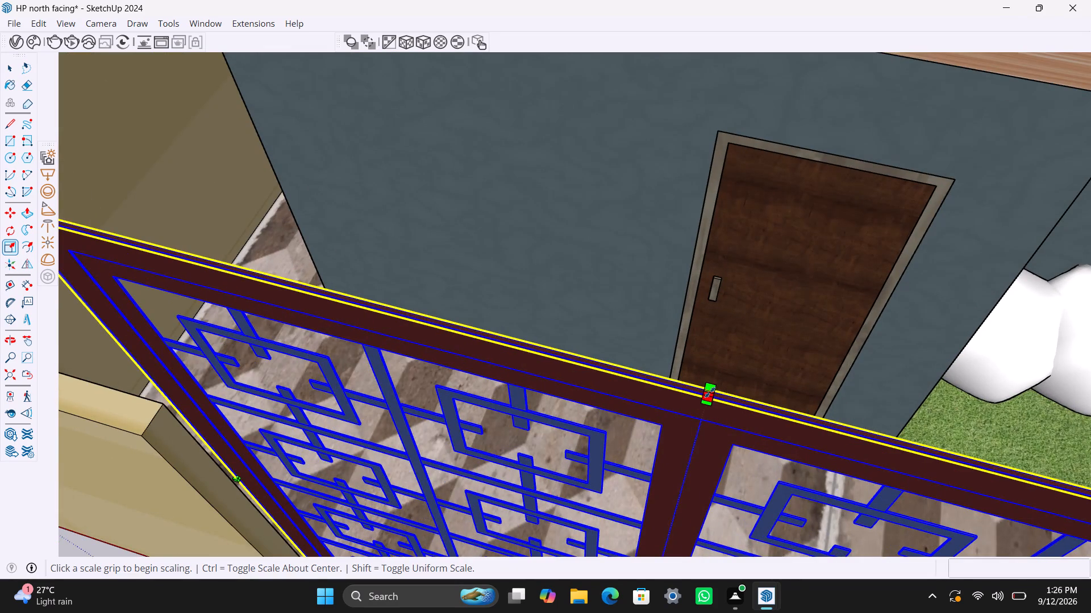
pyautogui.scroll(4, 710, 392)
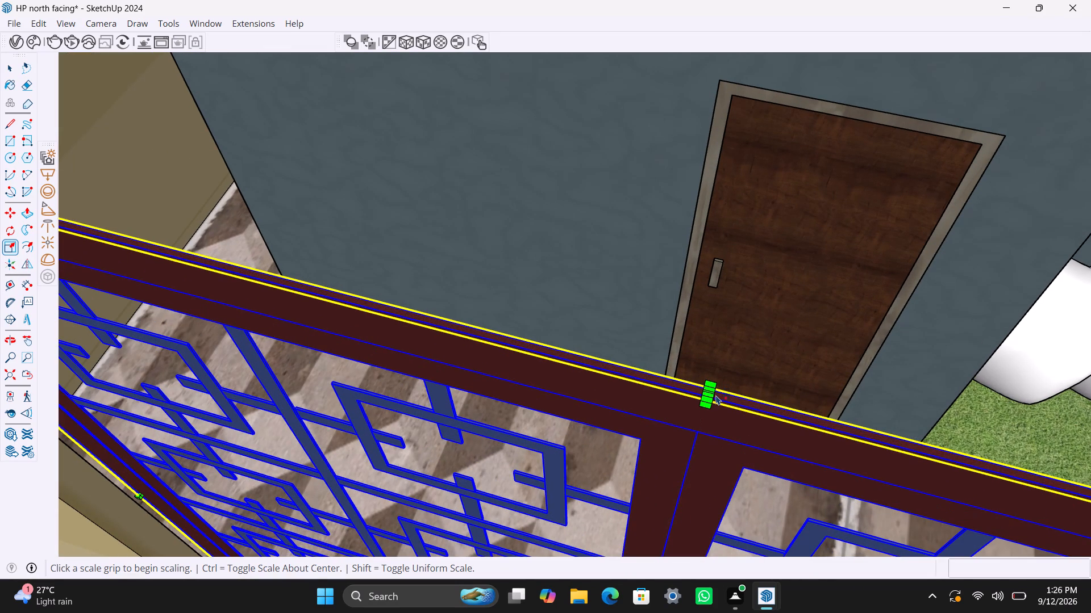
pyautogui.moveTo(710, 391); pyautogui.dragTo(703, 438)
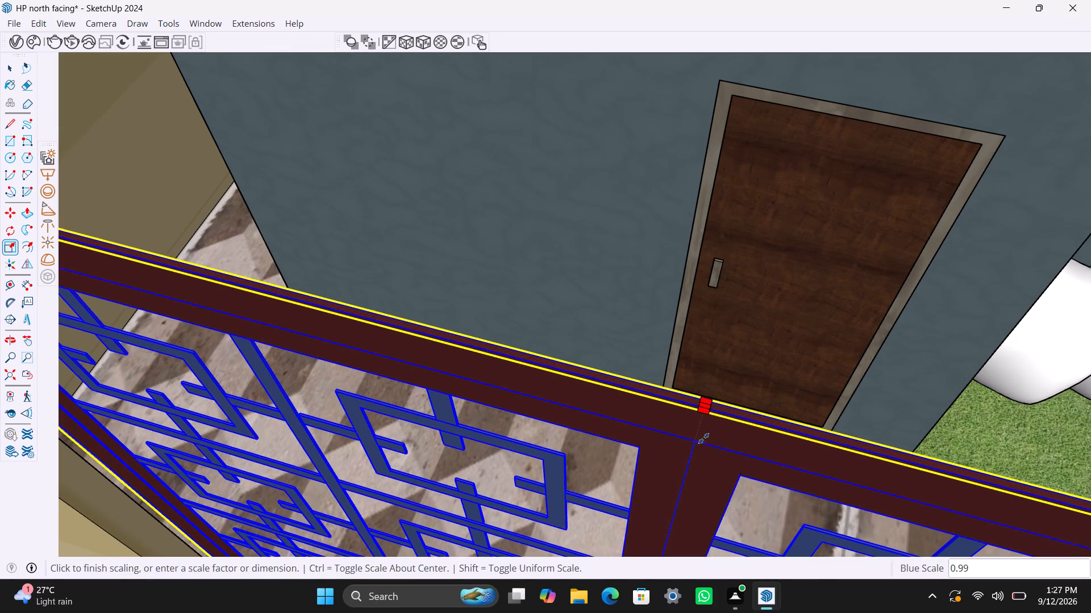
pyautogui.moveTo(703, 438); pyautogui.dragTo(659, 528)
pyautogui.press('space')
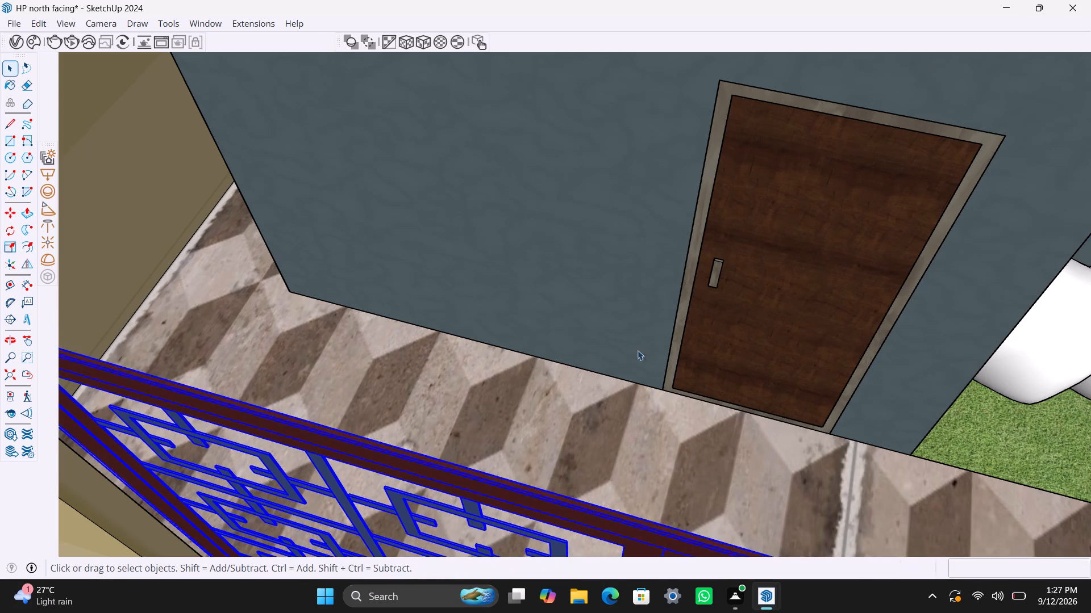
# Scale the gate narrower from its side edge to fit the width of the boundary wall opening, and deselect it.
pyautogui.scroll(-10, 628, 374)
pyautogui.moveTo(665, 408); pyautogui.dragTo(717, 256, button='middle')
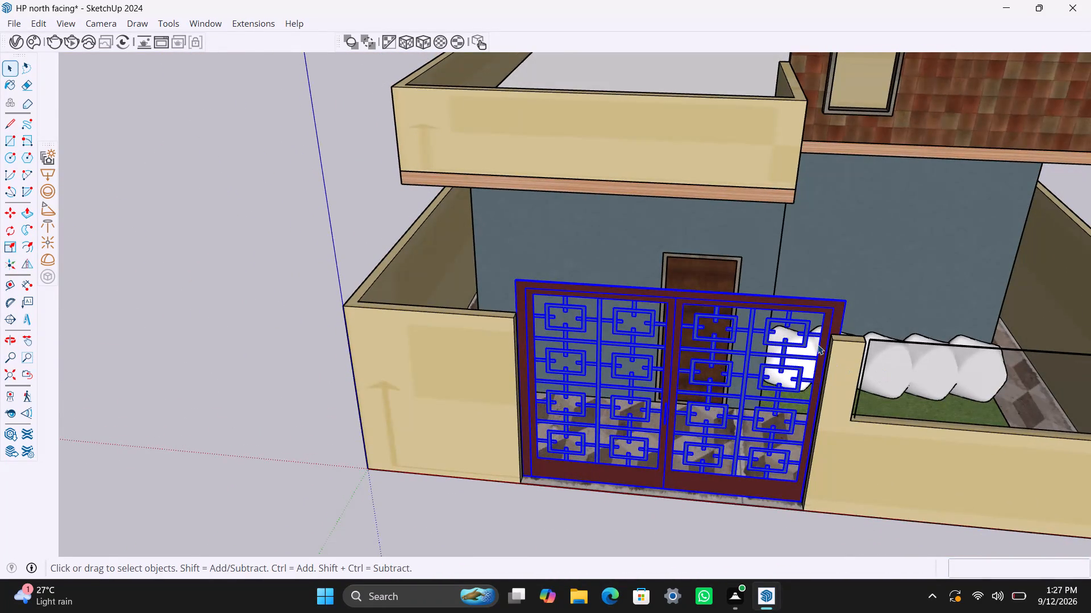
pyautogui.scroll(1, 815, 344)
pyautogui.press('s')
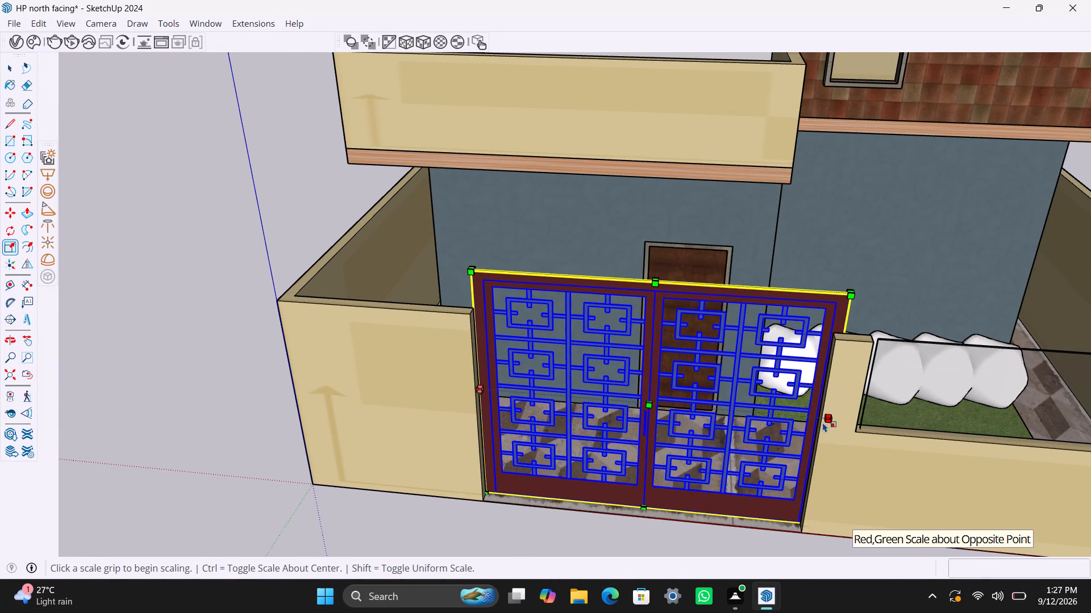
pyautogui.moveTo(823, 422); pyautogui.dragTo(794, 414)
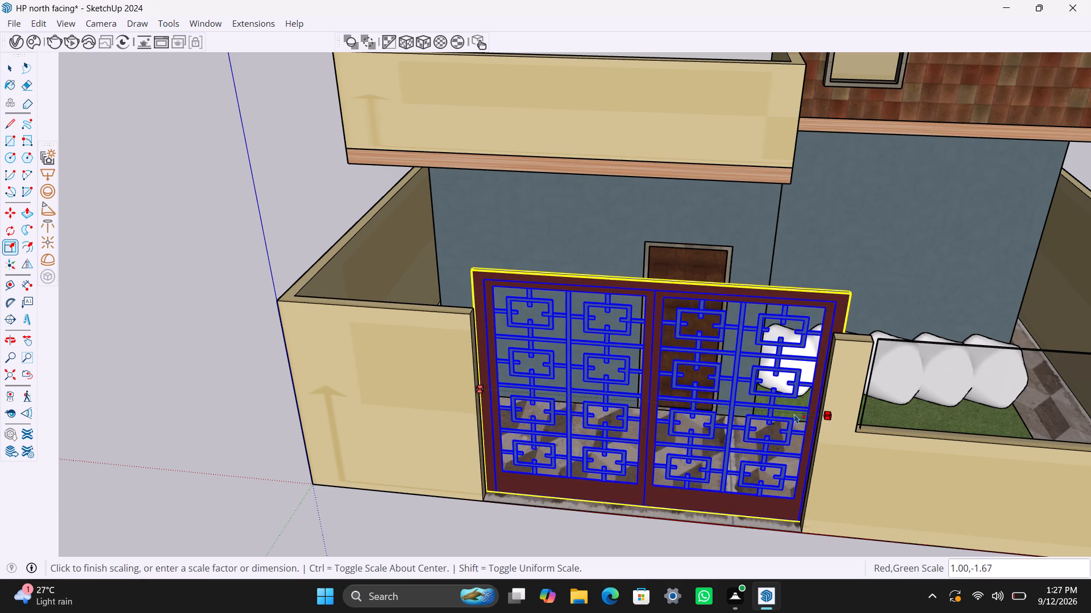
pyautogui.moveTo(794, 414); pyautogui.dragTo(815, 417)
pyautogui.press('space')
pyautogui.tripleClick(291, 202)
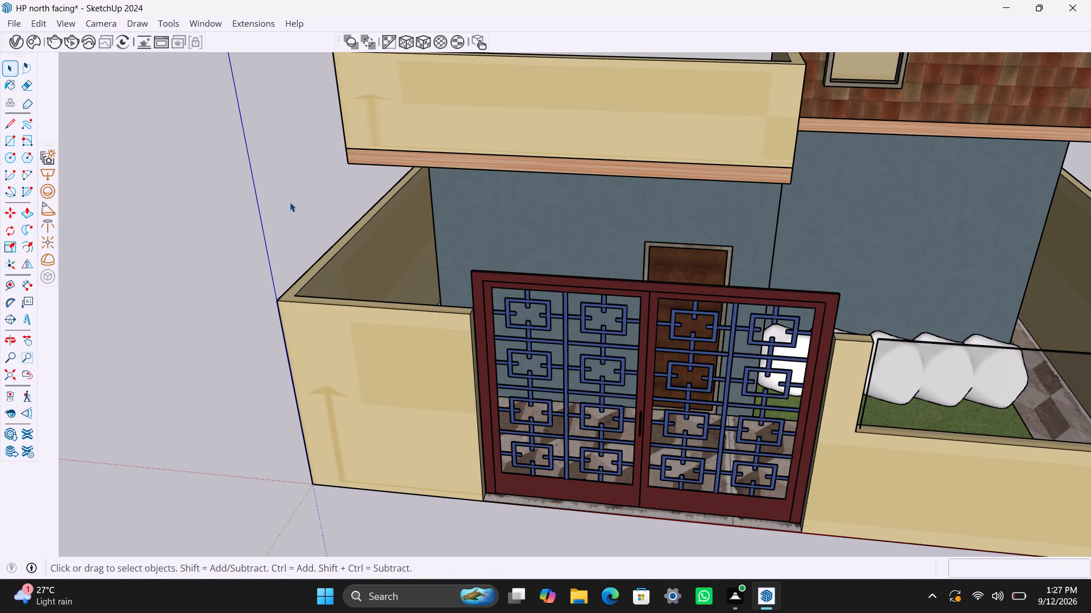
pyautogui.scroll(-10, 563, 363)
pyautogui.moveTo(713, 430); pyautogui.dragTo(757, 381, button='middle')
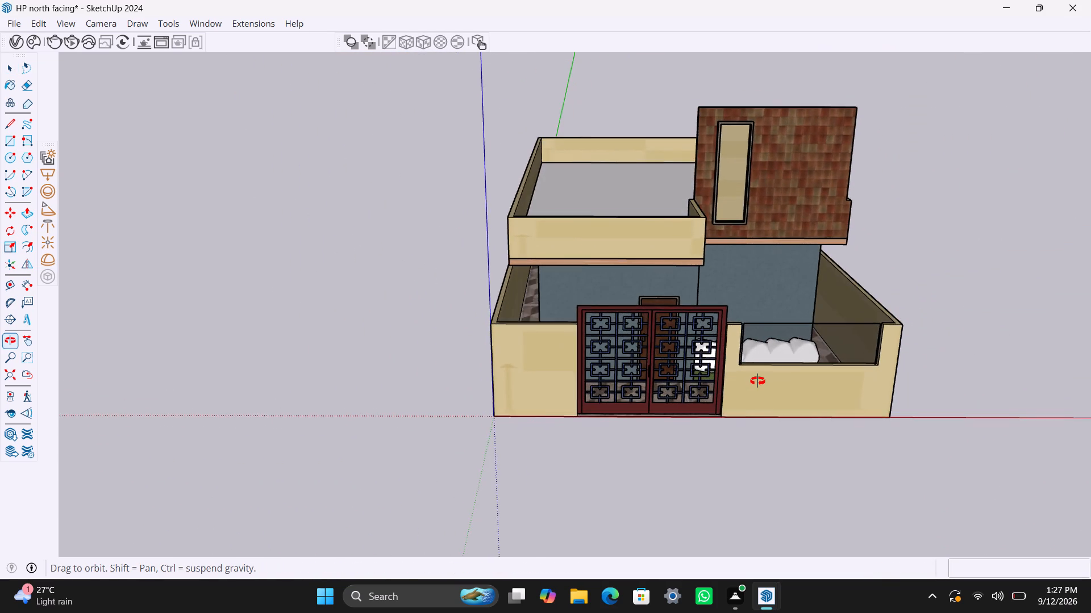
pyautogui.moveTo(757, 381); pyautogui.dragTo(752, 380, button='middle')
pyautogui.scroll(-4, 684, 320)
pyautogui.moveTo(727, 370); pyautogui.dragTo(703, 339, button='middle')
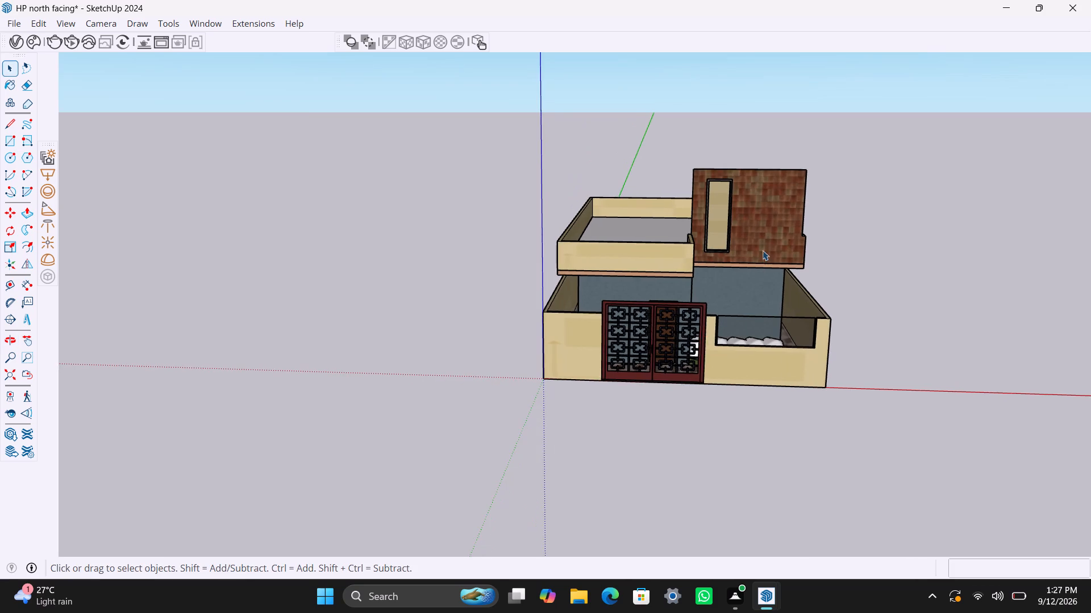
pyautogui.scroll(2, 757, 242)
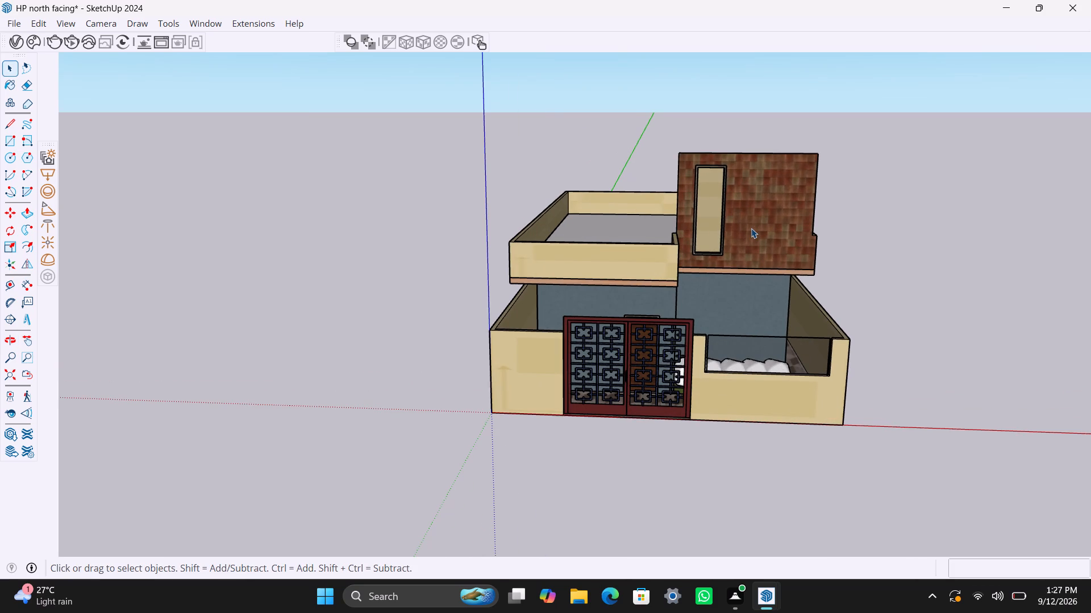
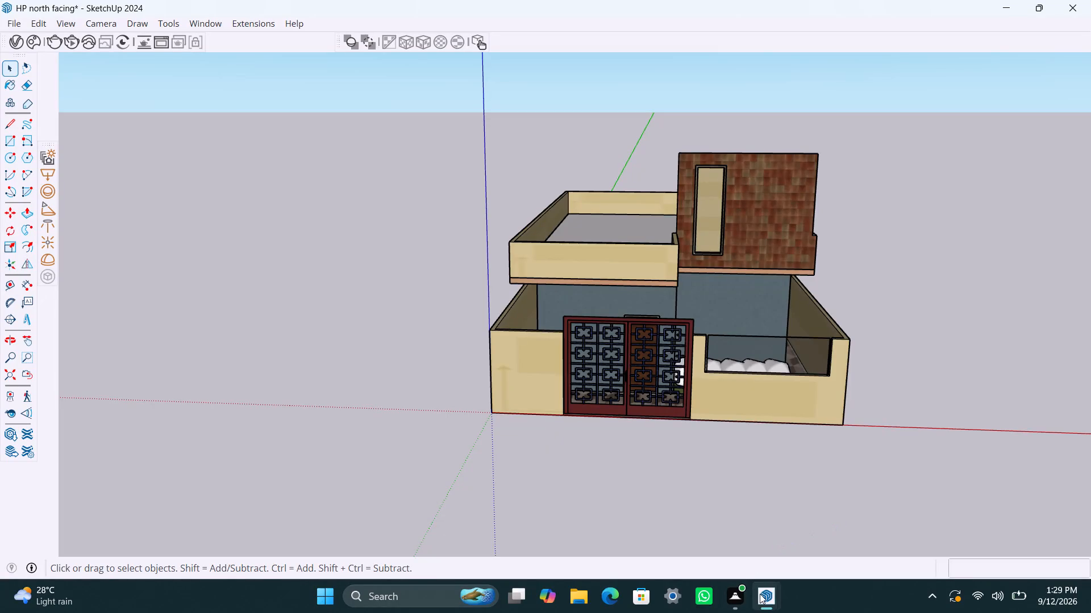
# Examine the house's front elevation with the gate fitted into the boundary wall opening.
pyautogui.click(859, 515)
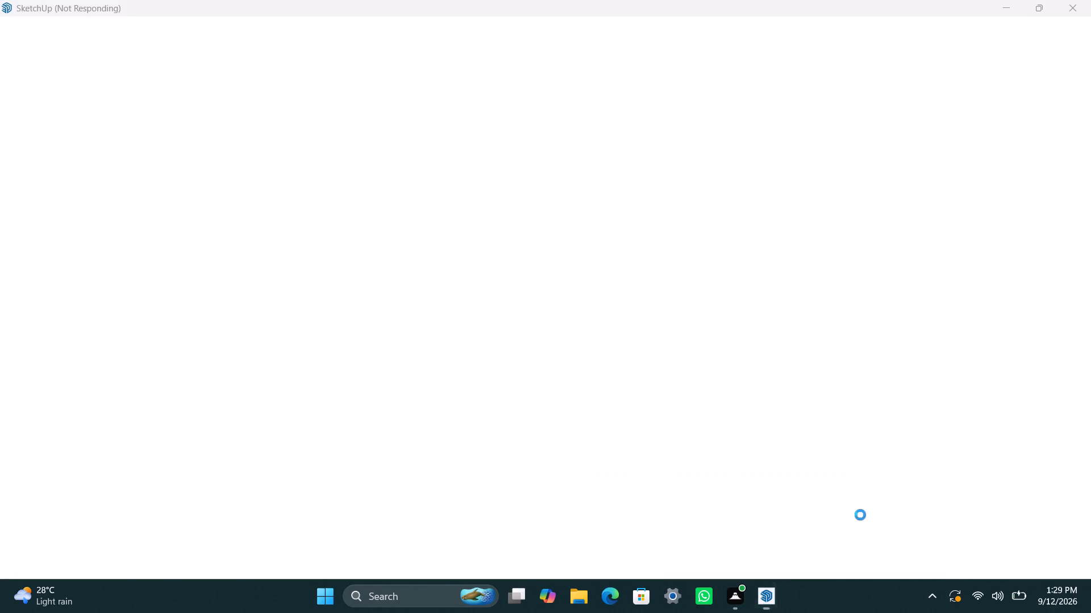
pyautogui.click(756, 594)
pyautogui.click(686, 532)
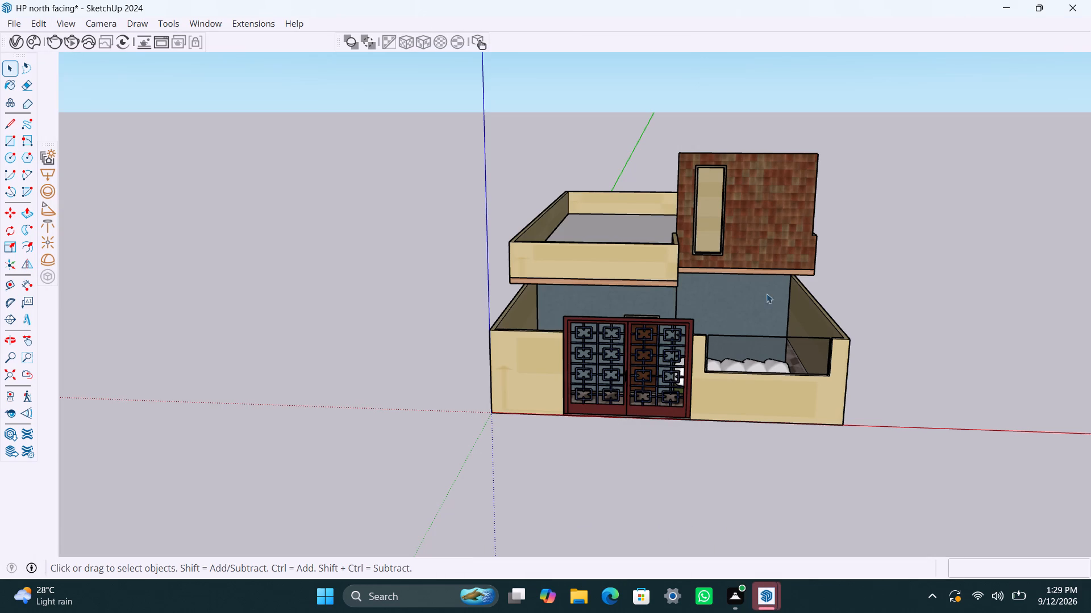
pyautogui.scroll(-1, 789, 314)
pyautogui.keyDown('shift'); pyautogui.moveTo(761, 299); pyautogui.dragTo(697, 318, button='middle'); pyautogui.keyUp('shift')
pyautogui.scroll(3, 693, 268)
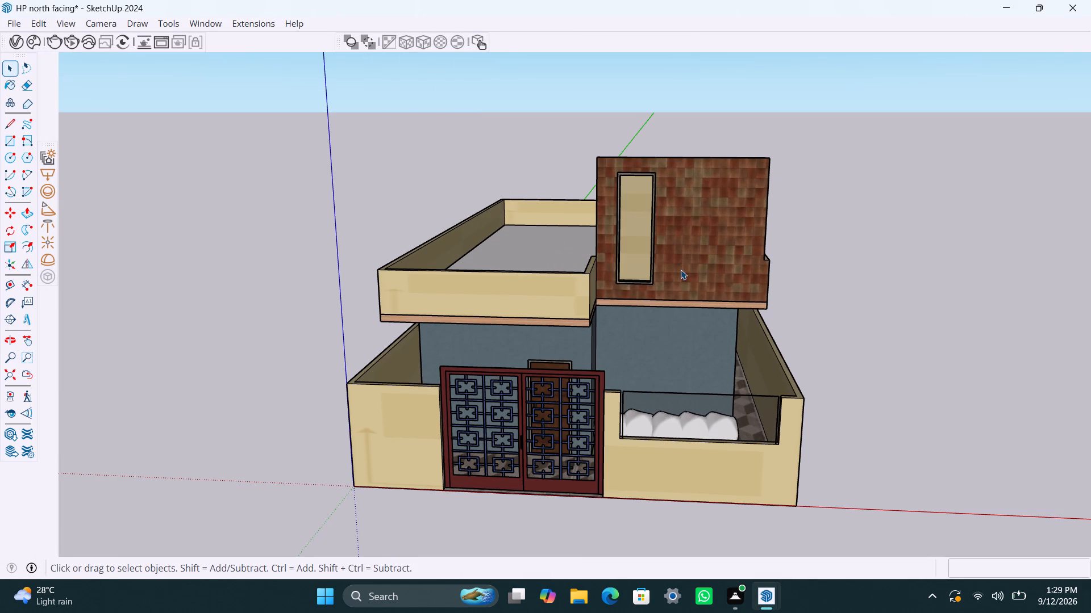
pyautogui.moveTo(680, 270); pyautogui.dragTo(702, 264, button='middle')
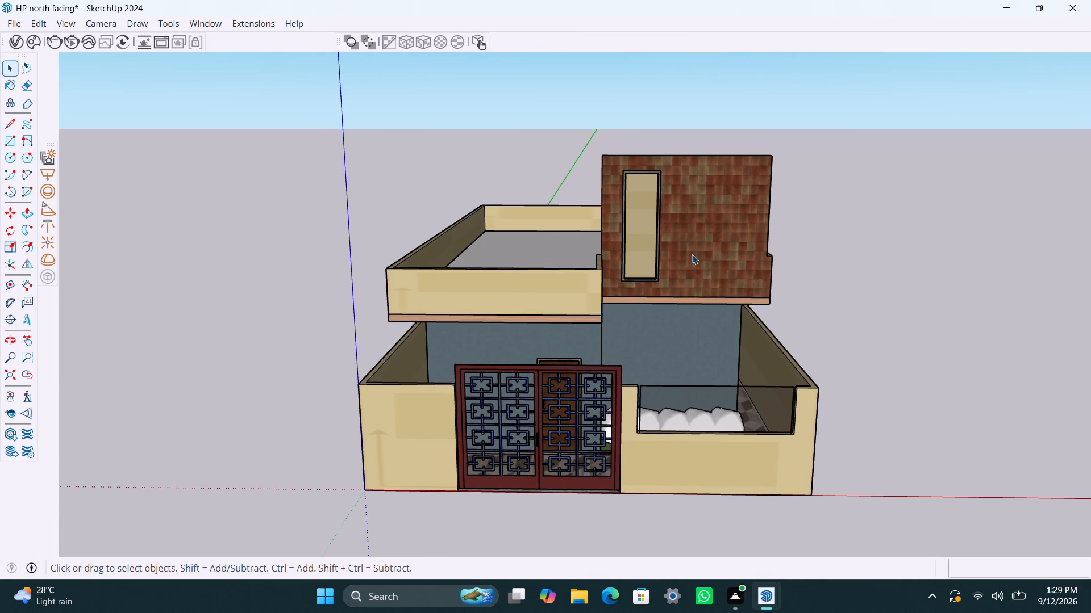
pyautogui.scroll(-2, 677, 251)
pyautogui.scroll(2, 677, 251)
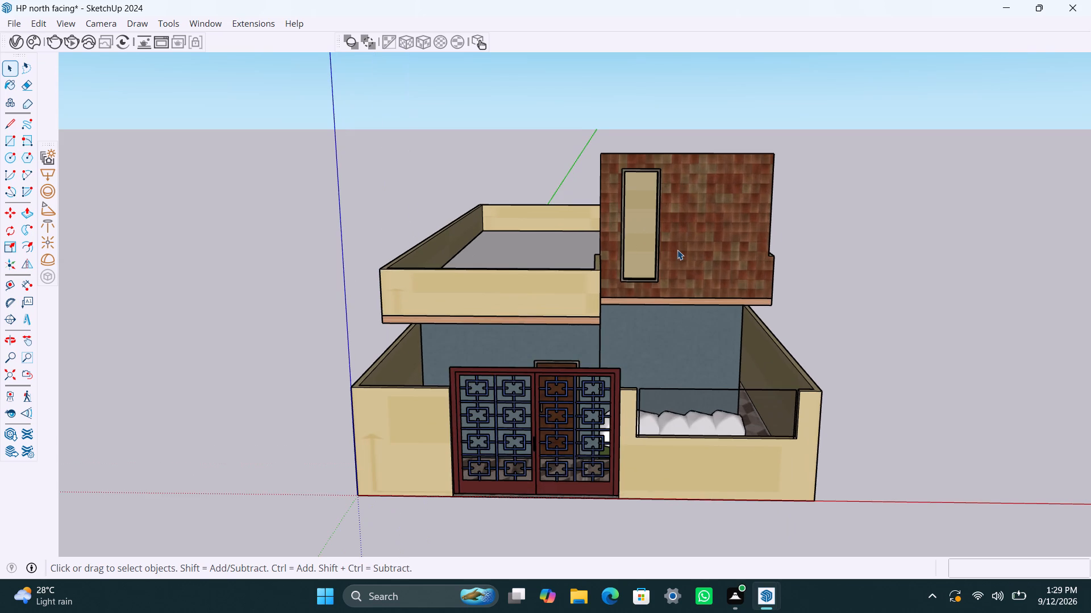
pyautogui.scroll(1, 670, 251)
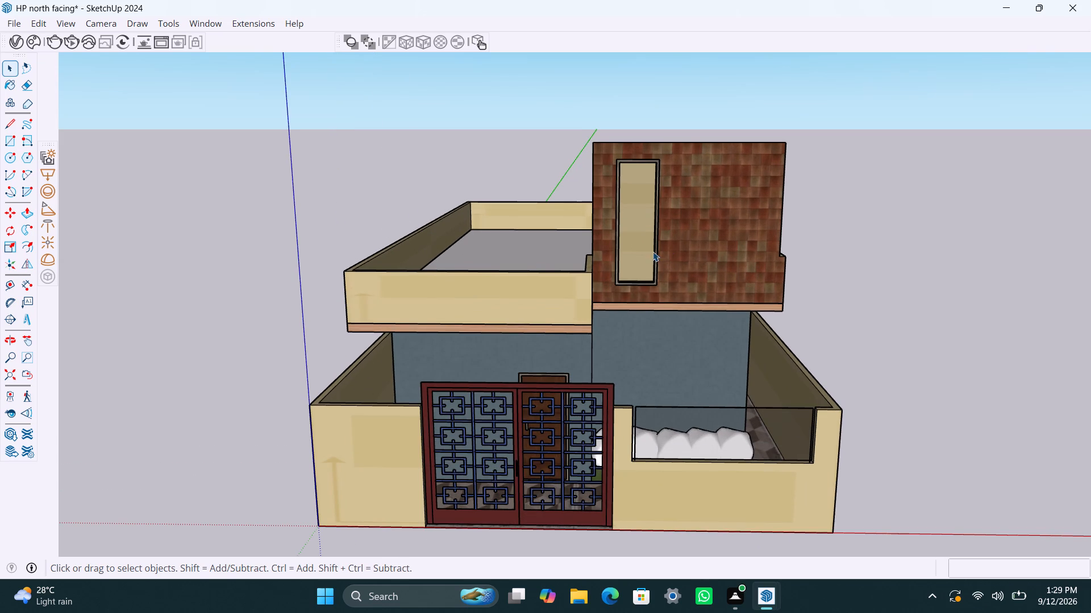
pyautogui.scroll(-1, 685, 241)
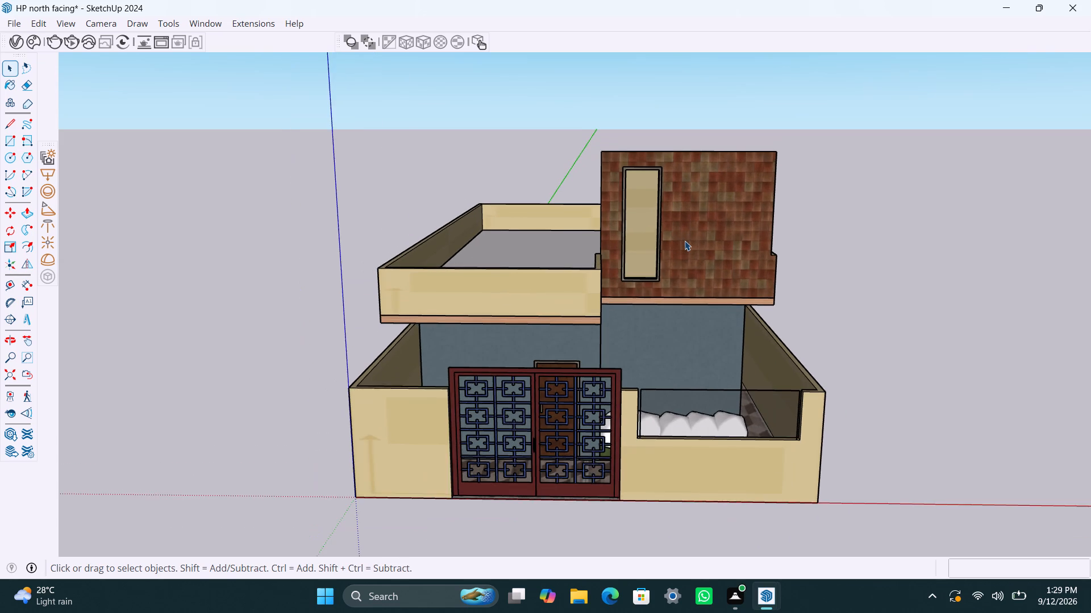
pyautogui.scroll(-2, 685, 241)
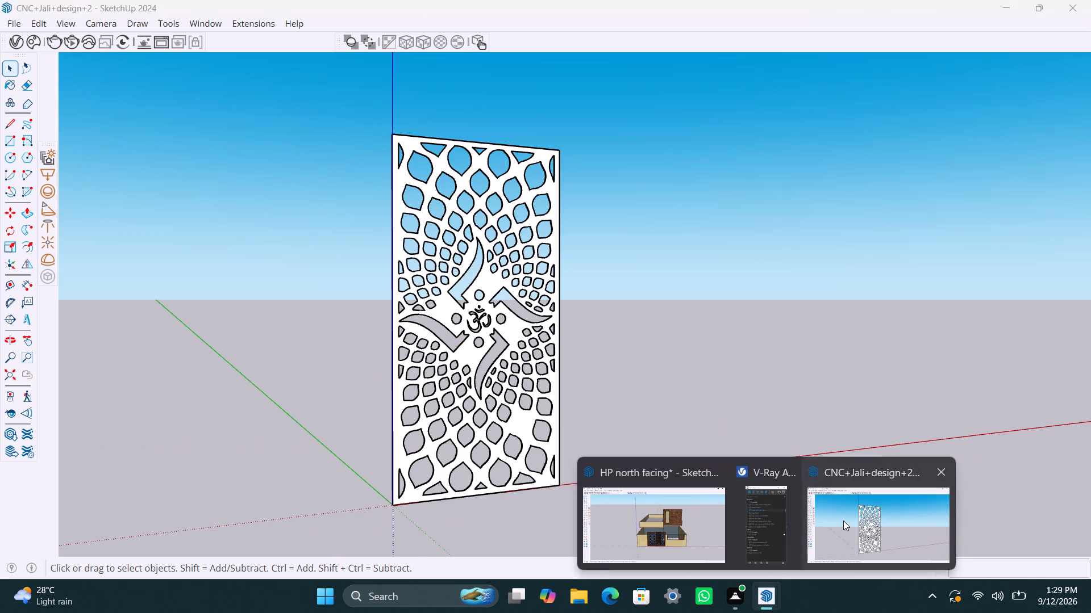
# Copy the jali panel from the CNC+Jali+design+2 model and paste it into the HP north facing model, beside the house.
pyautogui.click(844, 520)
pyautogui.click(465, 375)
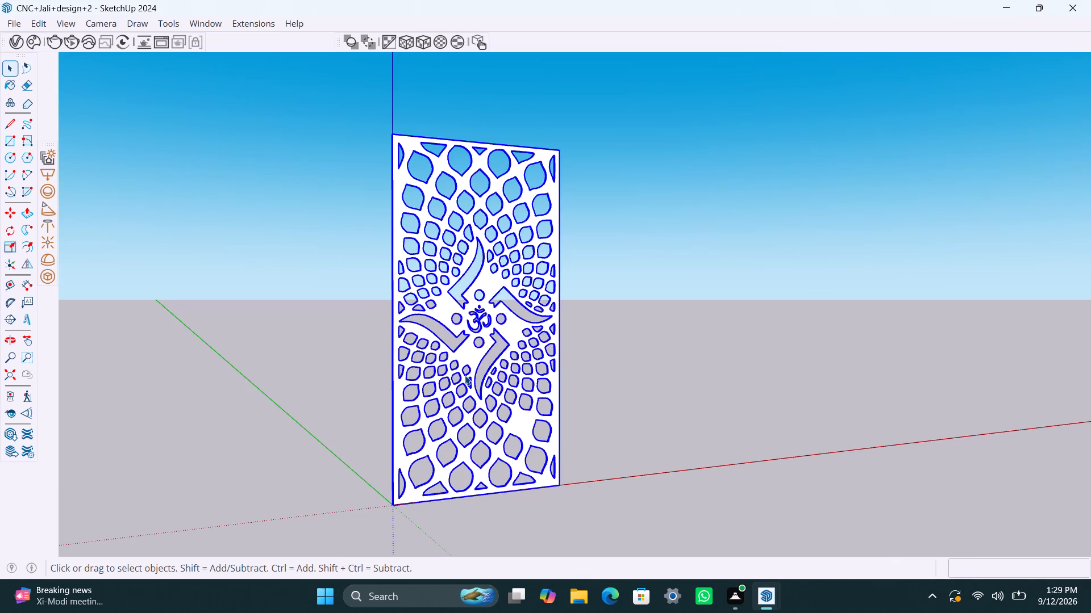
pyautogui.hotkey('ctrl', 'c')
pyautogui.click(757, 588)
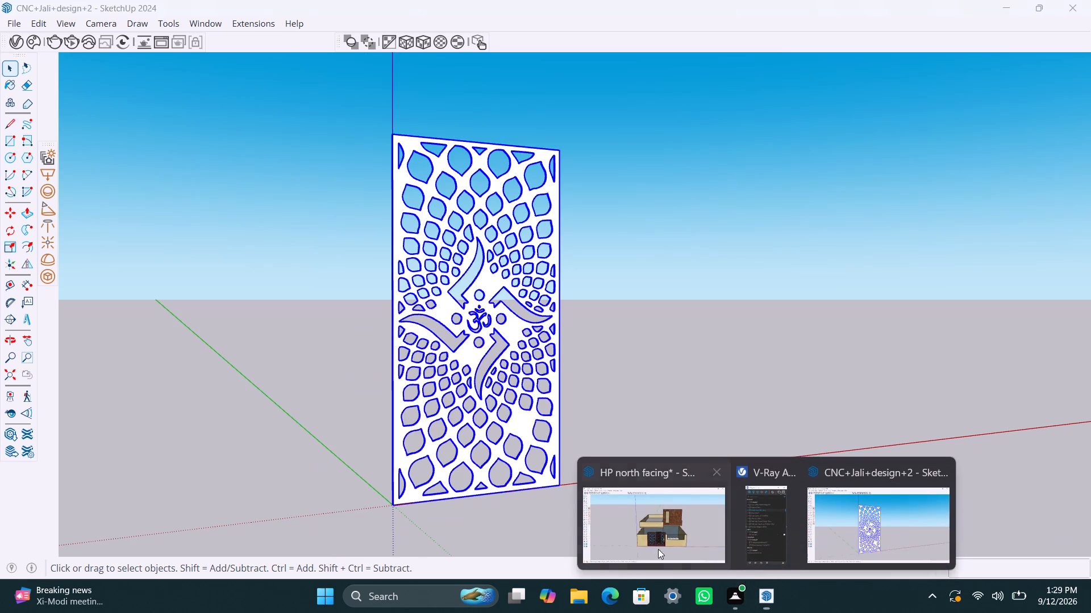
pyautogui.click(655, 545)
pyautogui.hotkey('ctrl', 'v')
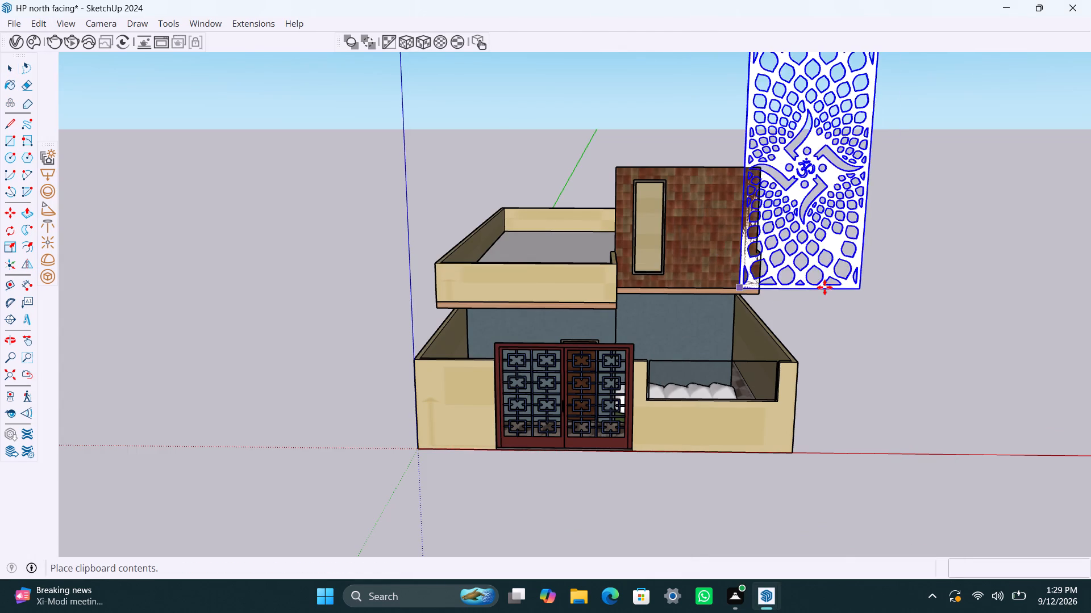
pyautogui.click(829, 306)
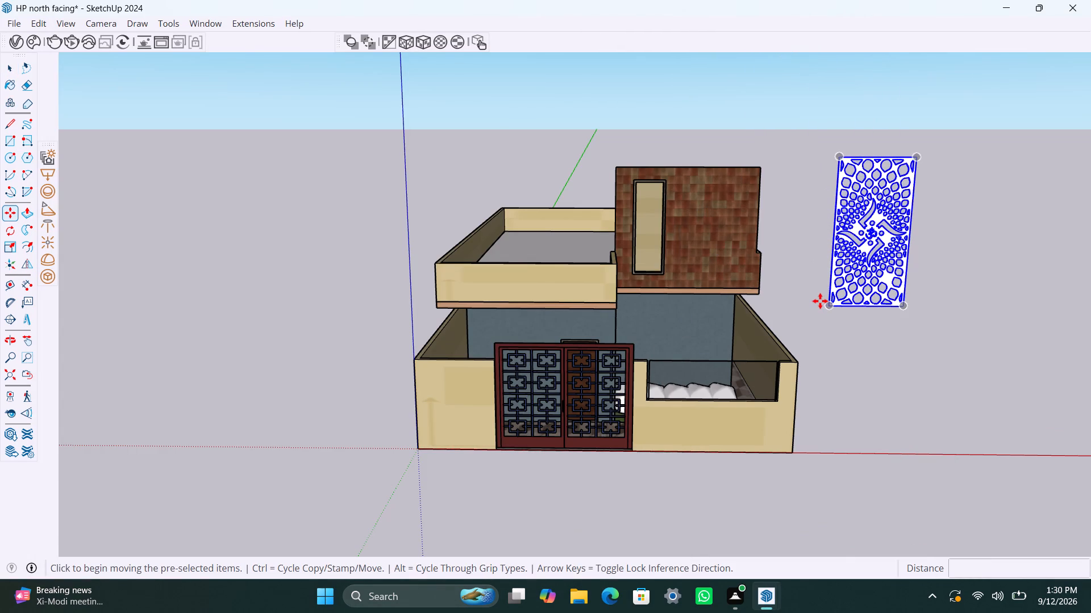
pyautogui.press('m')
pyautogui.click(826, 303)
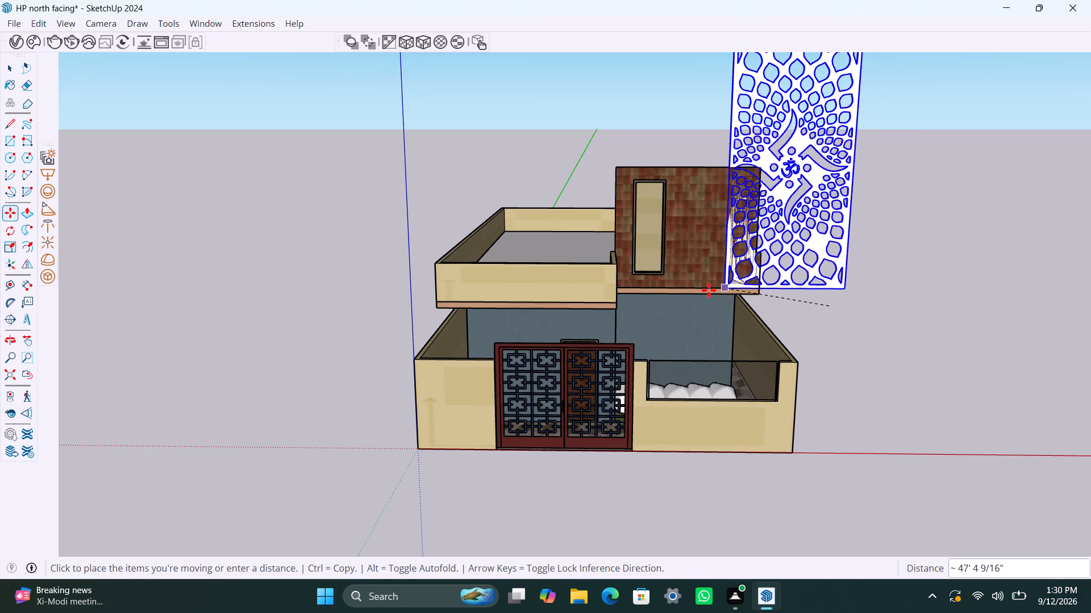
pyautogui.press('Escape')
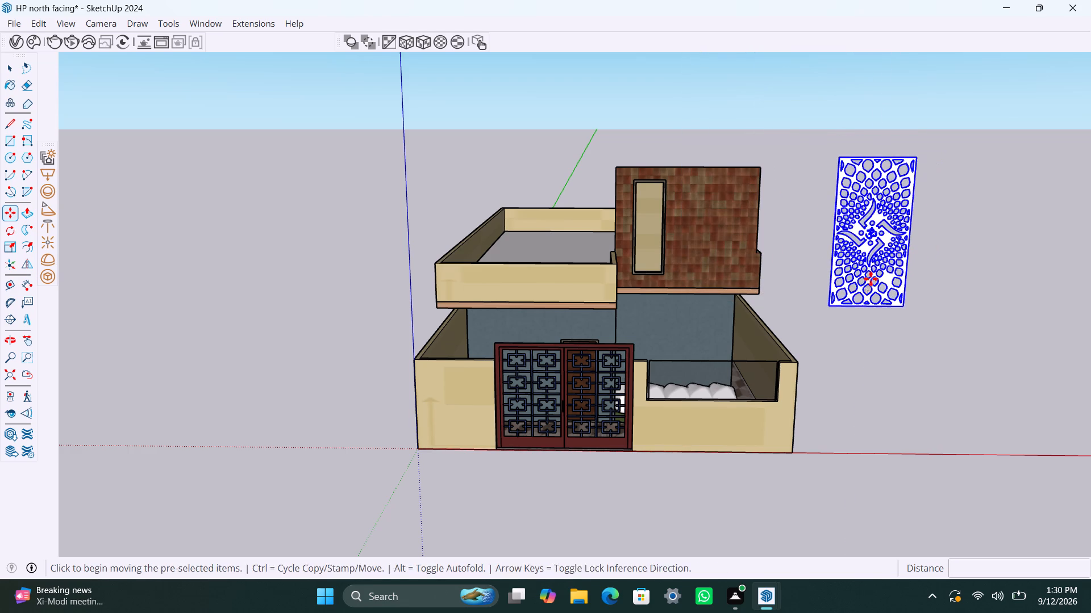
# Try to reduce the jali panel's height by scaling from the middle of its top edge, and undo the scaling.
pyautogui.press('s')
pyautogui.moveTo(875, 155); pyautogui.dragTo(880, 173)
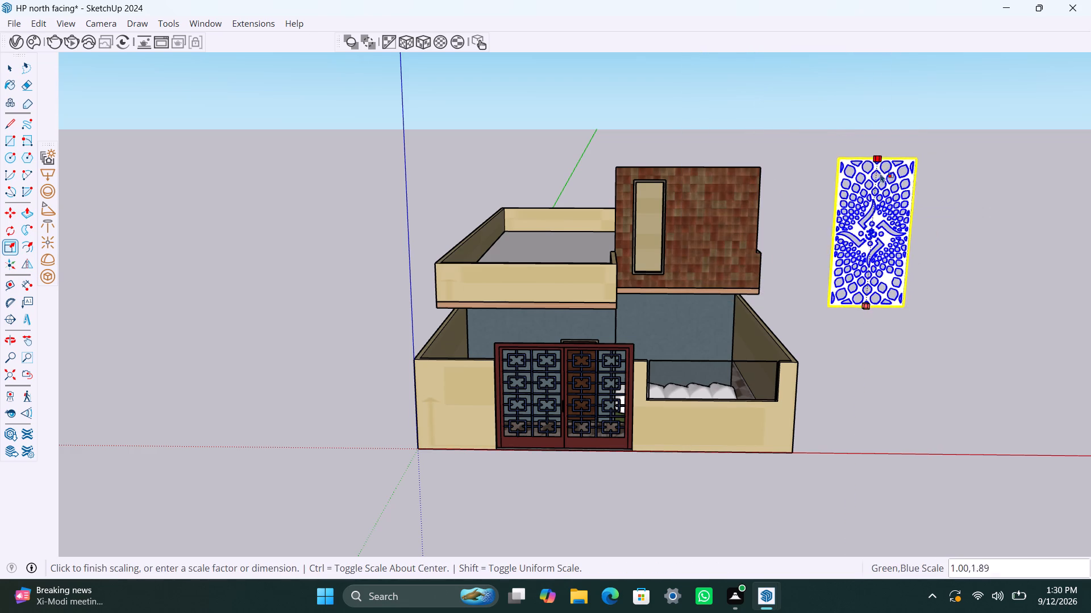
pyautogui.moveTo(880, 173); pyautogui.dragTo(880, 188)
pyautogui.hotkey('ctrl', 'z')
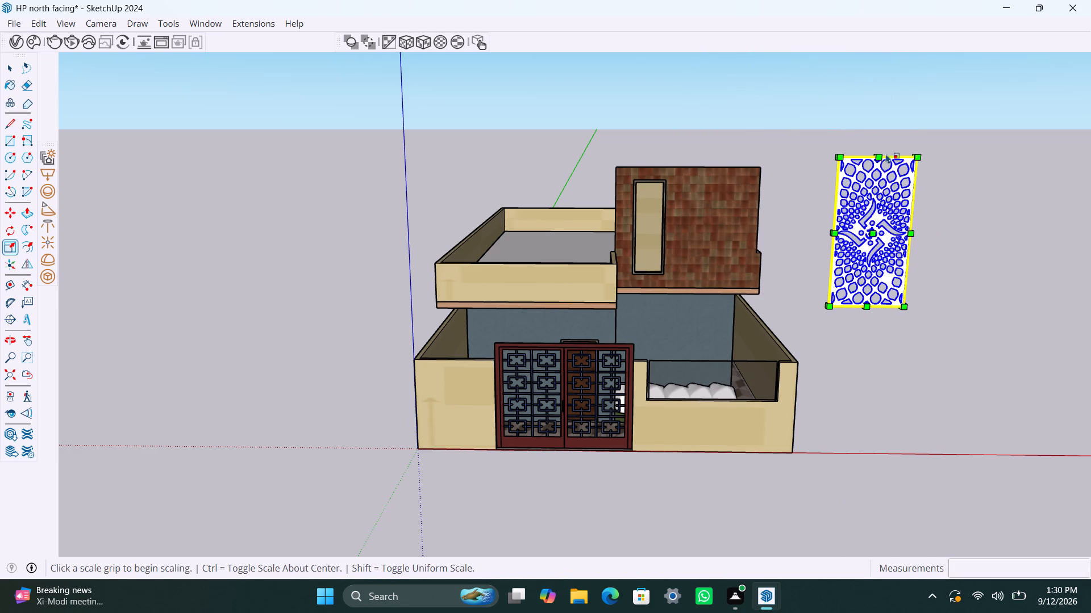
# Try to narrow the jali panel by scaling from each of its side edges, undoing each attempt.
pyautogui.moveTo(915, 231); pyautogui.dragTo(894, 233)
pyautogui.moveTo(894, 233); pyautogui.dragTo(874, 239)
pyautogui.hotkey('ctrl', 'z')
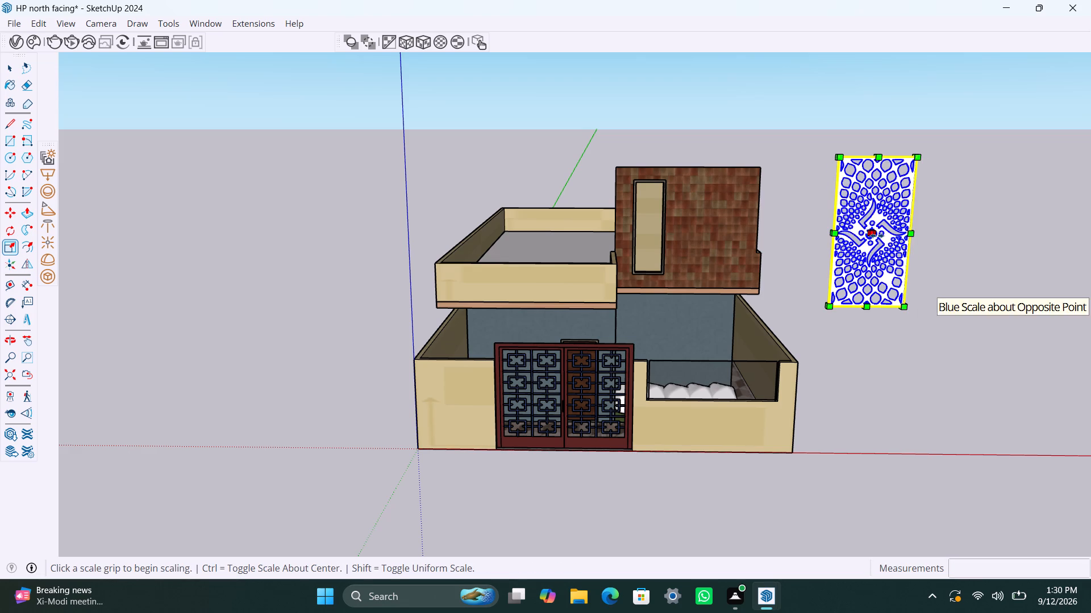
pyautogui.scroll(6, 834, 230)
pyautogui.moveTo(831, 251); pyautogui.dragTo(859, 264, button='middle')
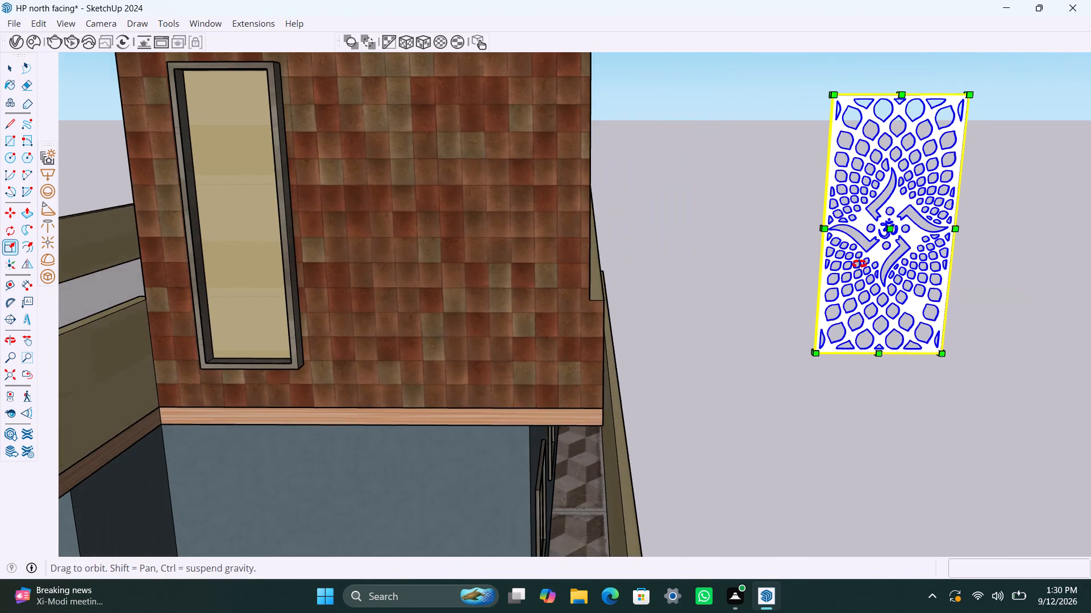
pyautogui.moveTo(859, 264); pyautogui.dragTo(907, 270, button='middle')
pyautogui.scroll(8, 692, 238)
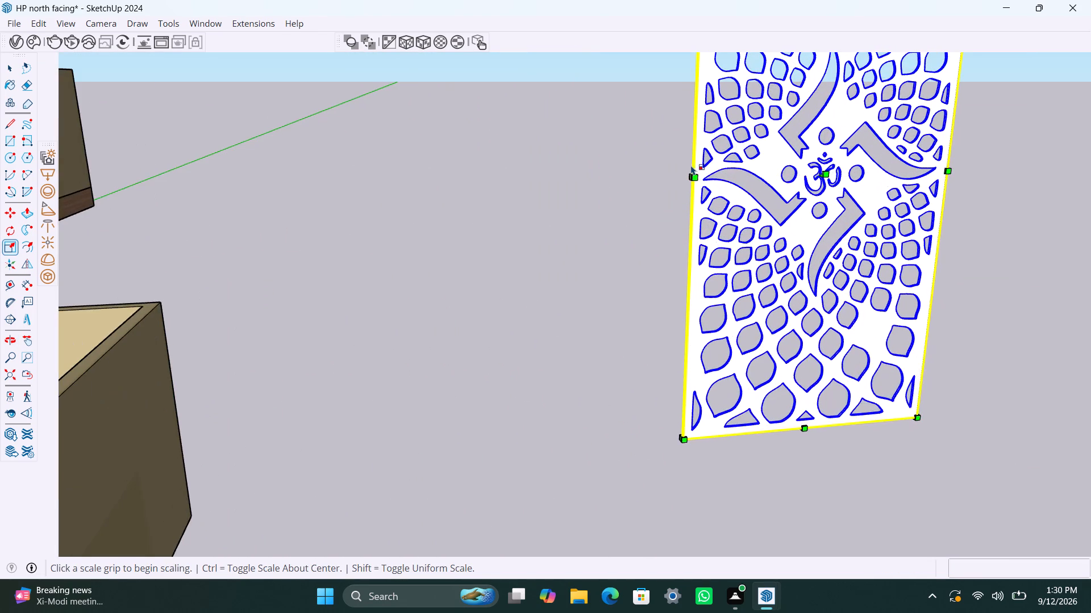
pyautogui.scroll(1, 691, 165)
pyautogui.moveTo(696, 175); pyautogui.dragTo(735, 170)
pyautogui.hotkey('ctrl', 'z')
# Scale the jali panel narrower along the red axis from its side edge nearest the house, by a factor of 0.87.
pyautogui.scroll(4, 681, 176)
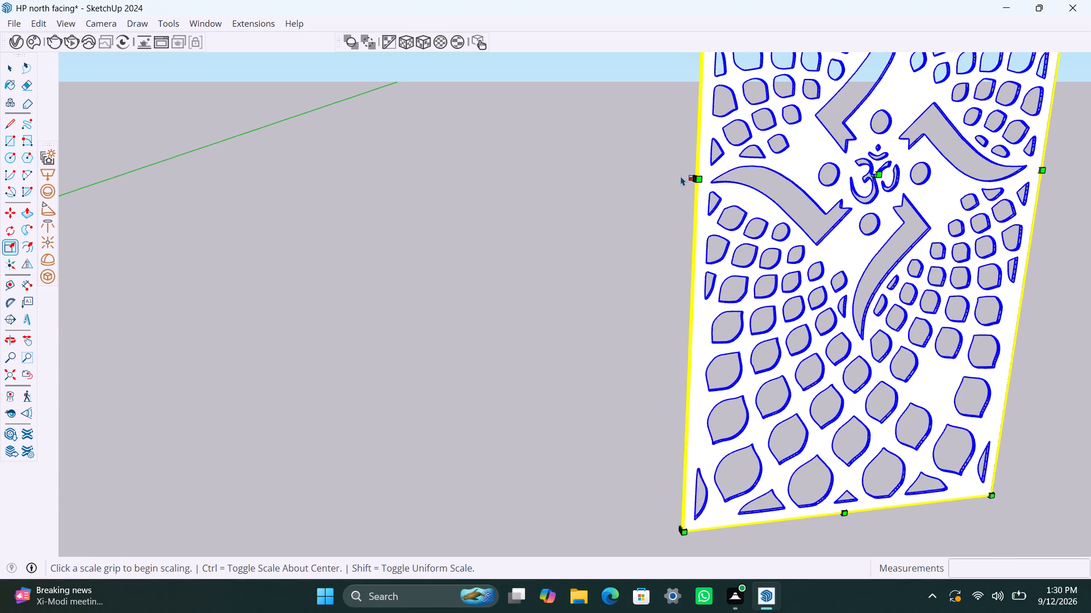
pyautogui.scroll(1, 681, 176)
pyautogui.moveTo(690, 187); pyautogui.dragTo(826, 200, button='middle')
pyautogui.scroll(7, 753, 196)
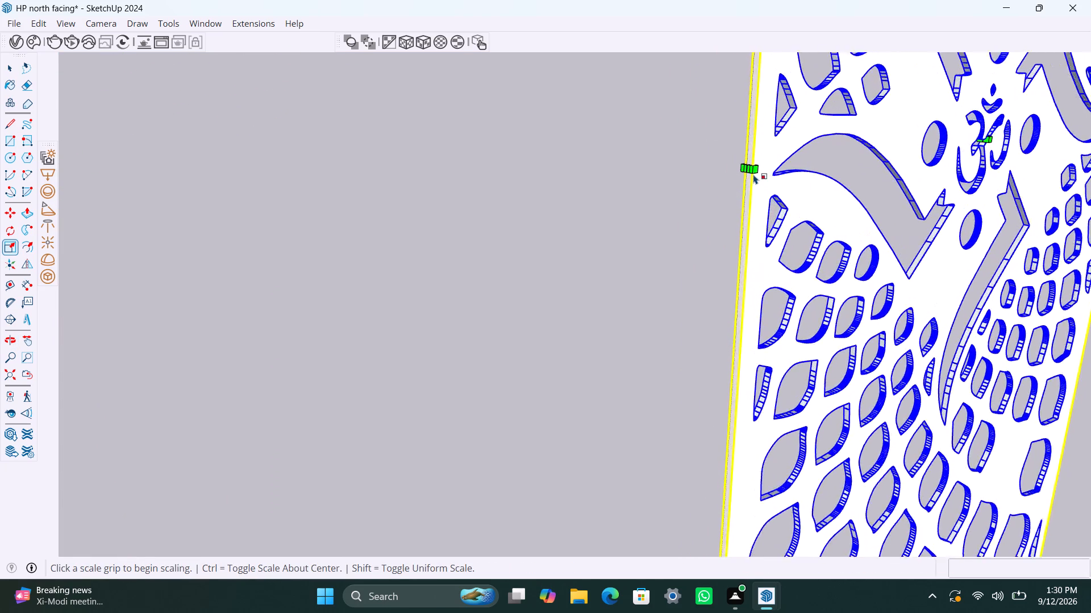
pyautogui.scroll(9, 753, 174)
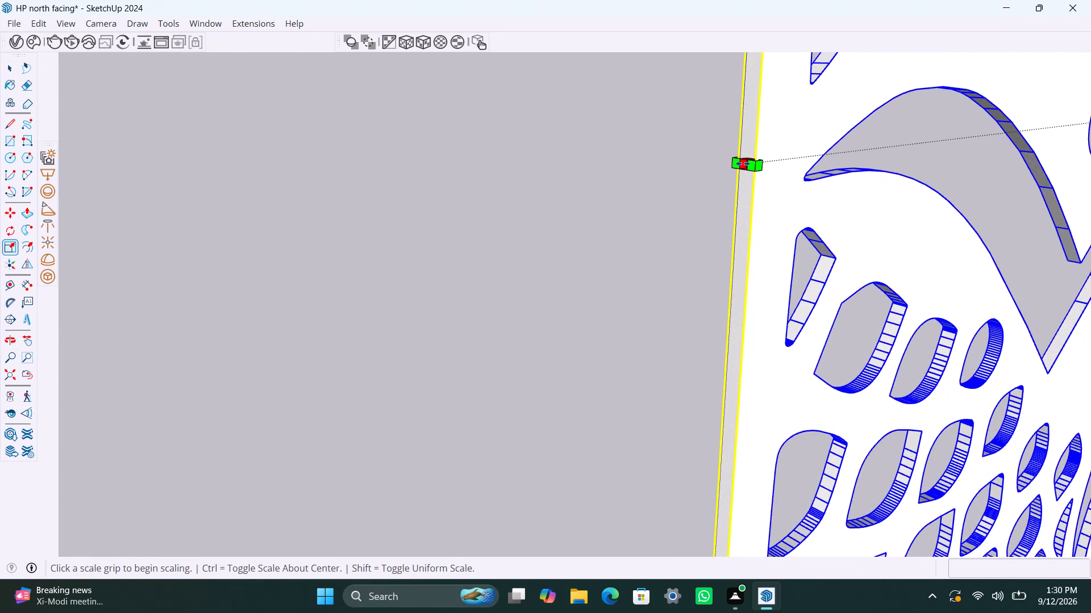
pyautogui.moveTo(743, 162); pyautogui.dragTo(918, 129)
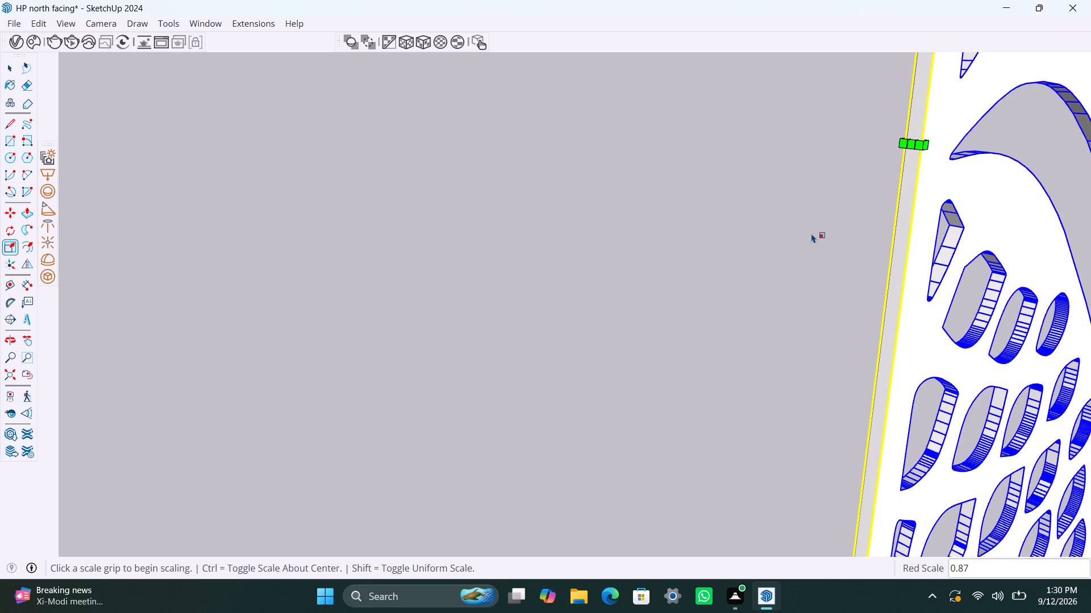
# Scale the jali panel narrower along the red axis from its opposite side edge by about 0.9, and deselect it.
pyautogui.scroll(-20, 805, 237)
pyautogui.scroll(-5, 805, 237)
pyautogui.moveTo(897, 277); pyautogui.dragTo(589, 266, button='middle')
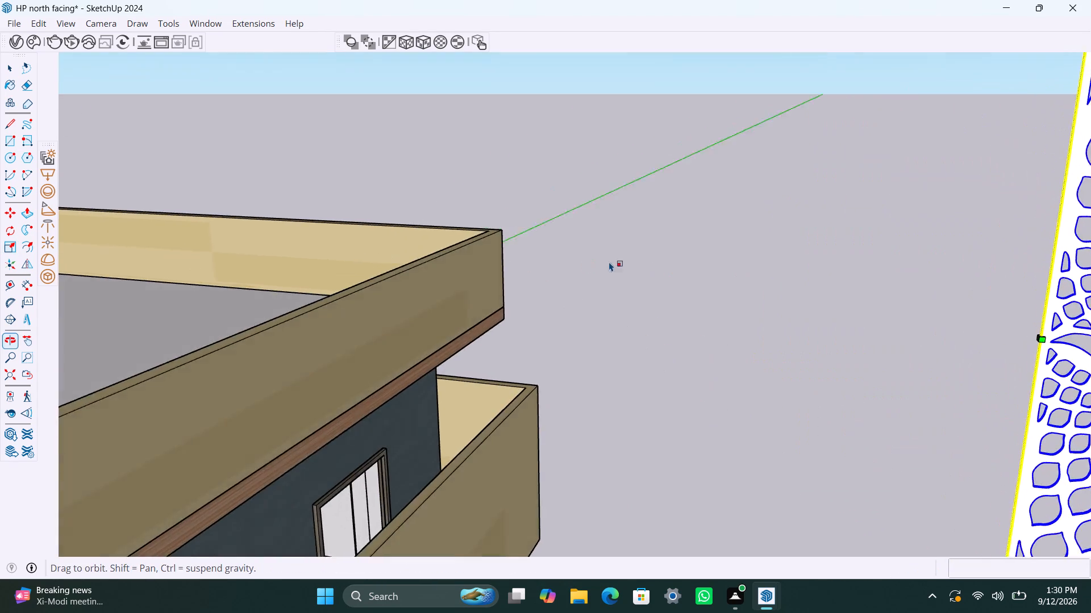
pyautogui.scroll(-16, 719, 324)
pyautogui.scroll(3, 924, 303)
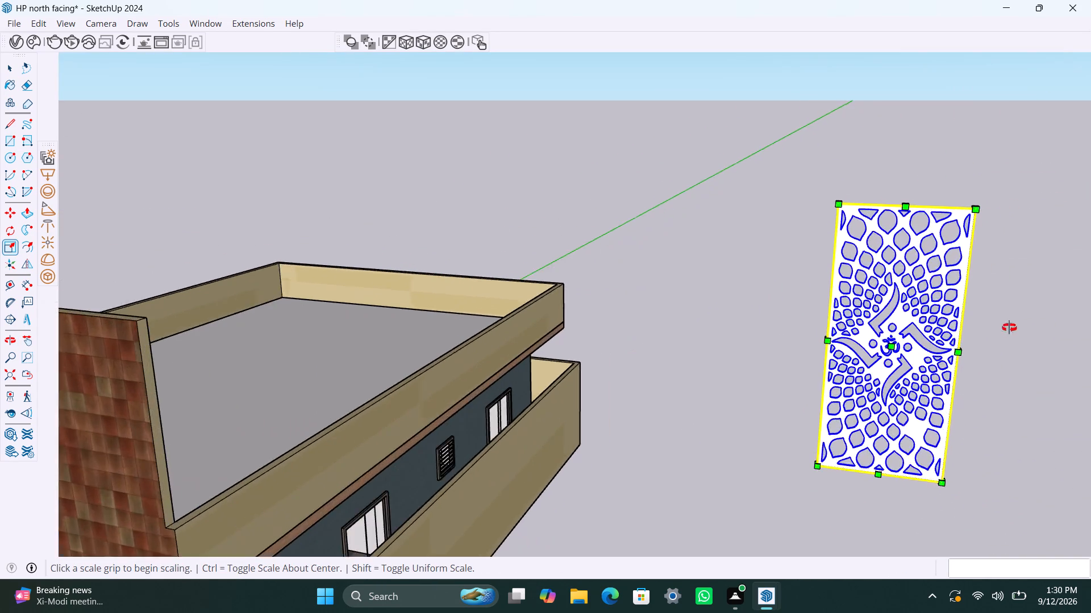
pyautogui.moveTo(1009, 328); pyautogui.dragTo(742, 313, button='middle')
pyautogui.scroll(8, 794, 446)
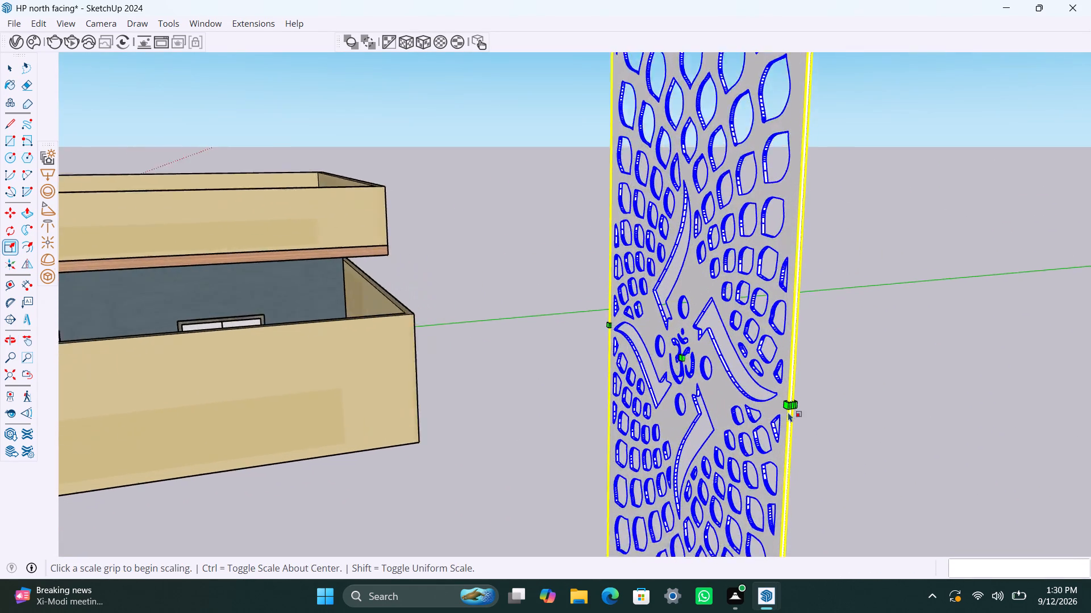
pyautogui.scroll(14, 788, 412)
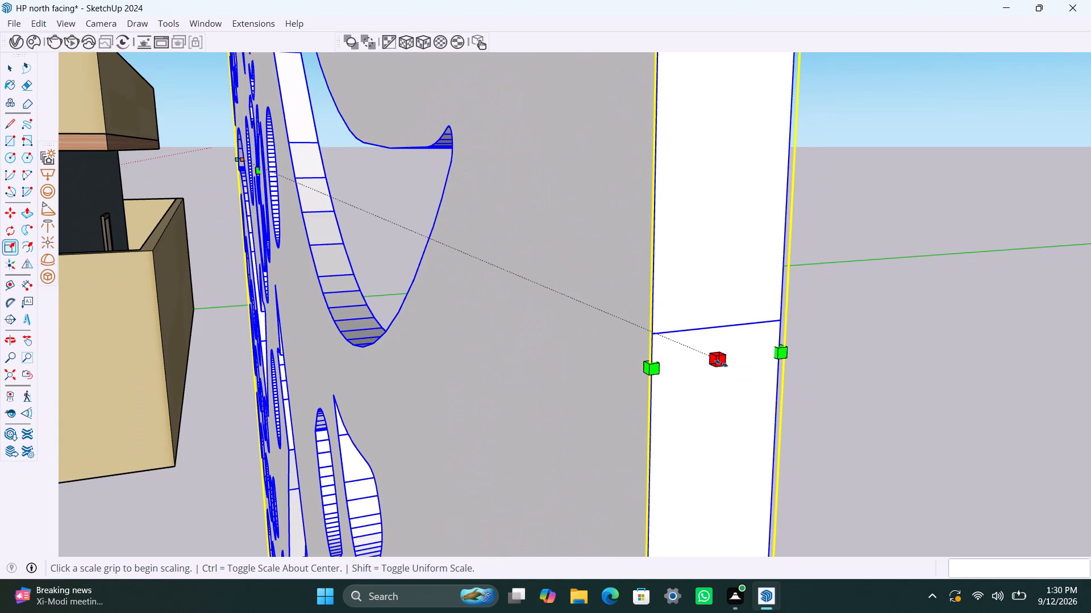
pyautogui.moveTo(720, 362); pyautogui.dragTo(413, 190)
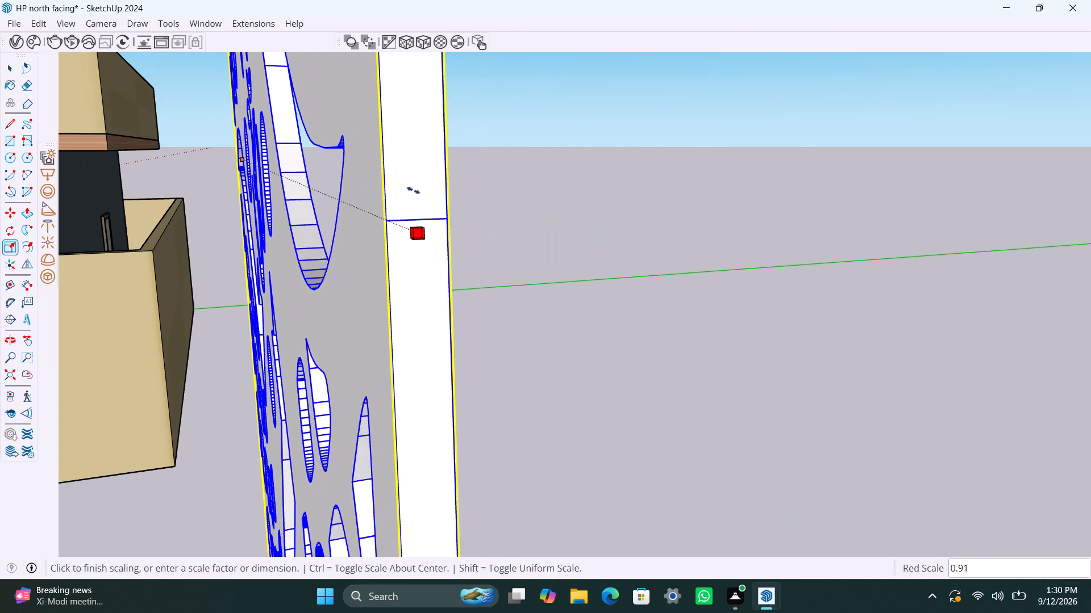
pyautogui.moveTo(413, 190); pyautogui.dragTo(394, 188)
pyautogui.press('space')
pyautogui.click(504, 242)
# Reduce the jali panel's height by scaling it along the green axis from the middle of its top edge, and deselect it.
pyautogui.scroll(-8, 363, 279)
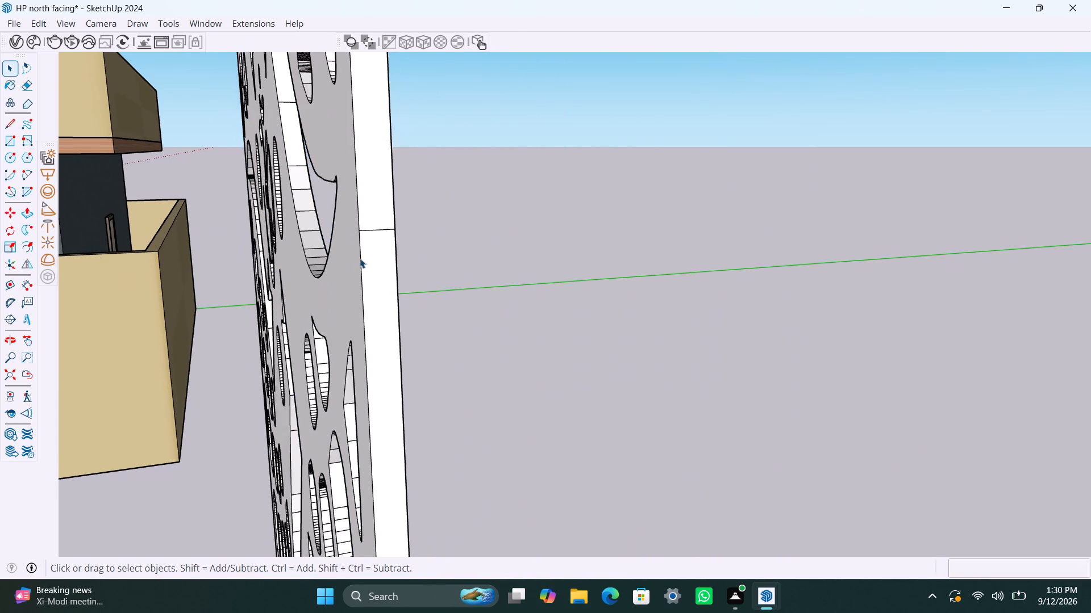
pyautogui.scroll(-20, 360, 258)
pyautogui.scroll(-9, 360, 258)
pyautogui.moveTo(390, 269); pyautogui.dragTo(702, 233, button='middle')
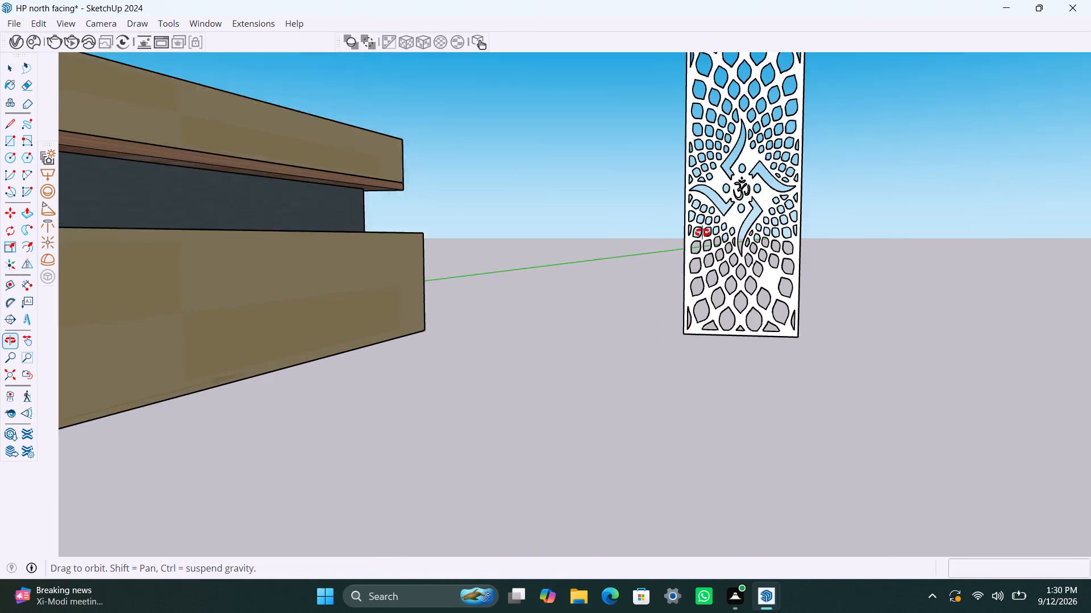
pyautogui.moveTo(702, 233); pyautogui.dragTo(700, 231, button='middle')
pyautogui.scroll(-9, 707, 255)
pyautogui.keyDown('shift'); pyautogui.moveTo(657, 252); pyautogui.dragTo(591, 369, button='middle'); pyautogui.keyUp('shift')
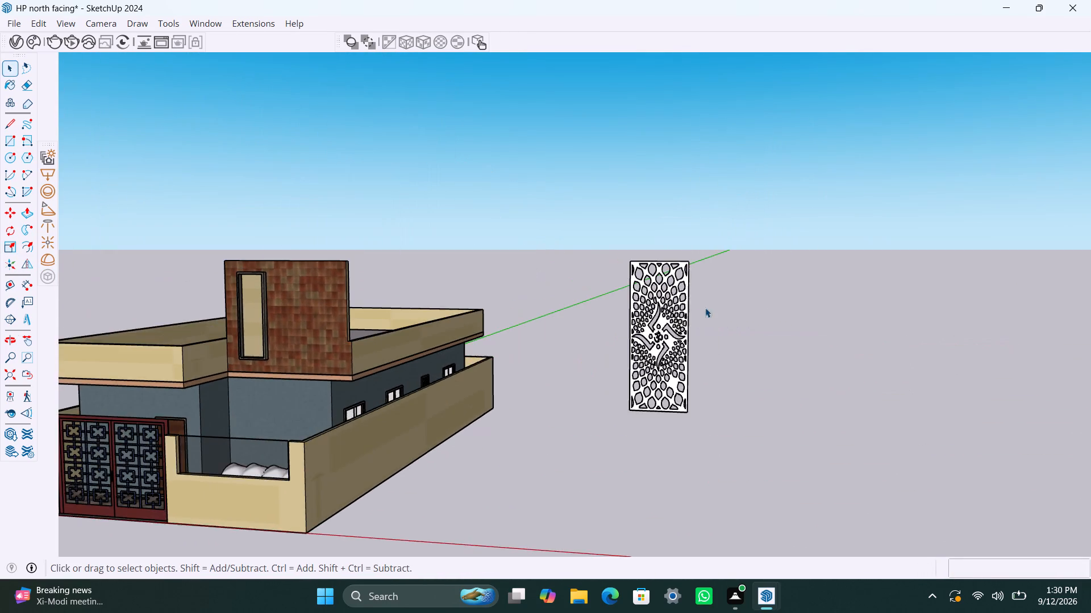
pyautogui.scroll(1, 640, 287)
pyautogui.moveTo(644, 280); pyautogui.dragTo(651, 418, button='middle')
pyautogui.moveTo(662, 159); pyautogui.dragTo(628, 295, button='middle')
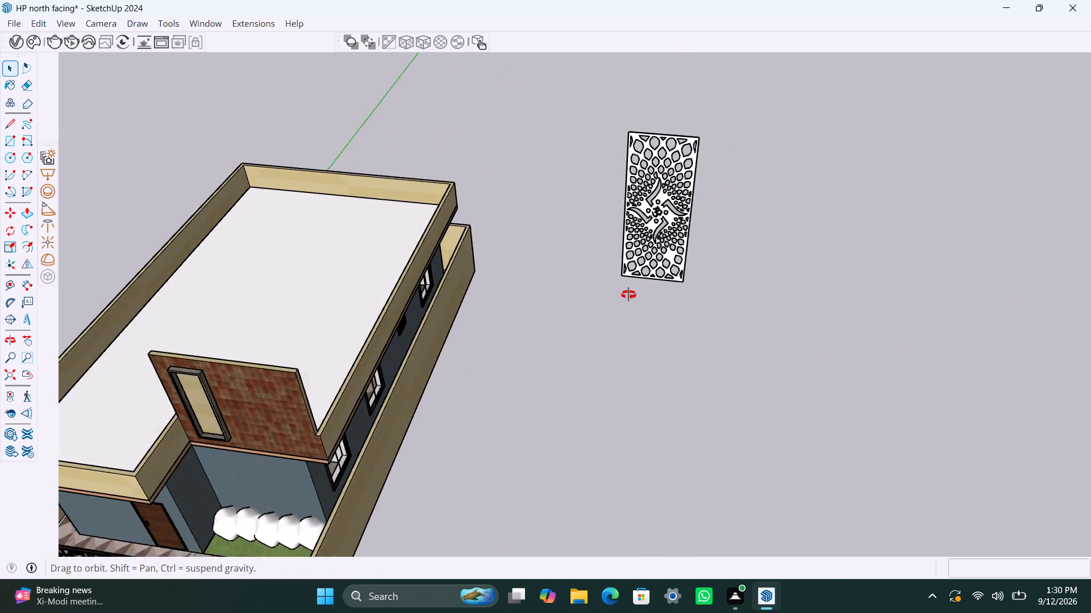
pyautogui.moveTo(628, 295); pyautogui.dragTo(592, 347, button='middle')
pyautogui.keyDown('shift'); pyautogui.moveTo(673, 167); pyautogui.dragTo(584, 311, button='middle'); pyautogui.keyUp('shift')
pyautogui.scroll(9, 619, 254)
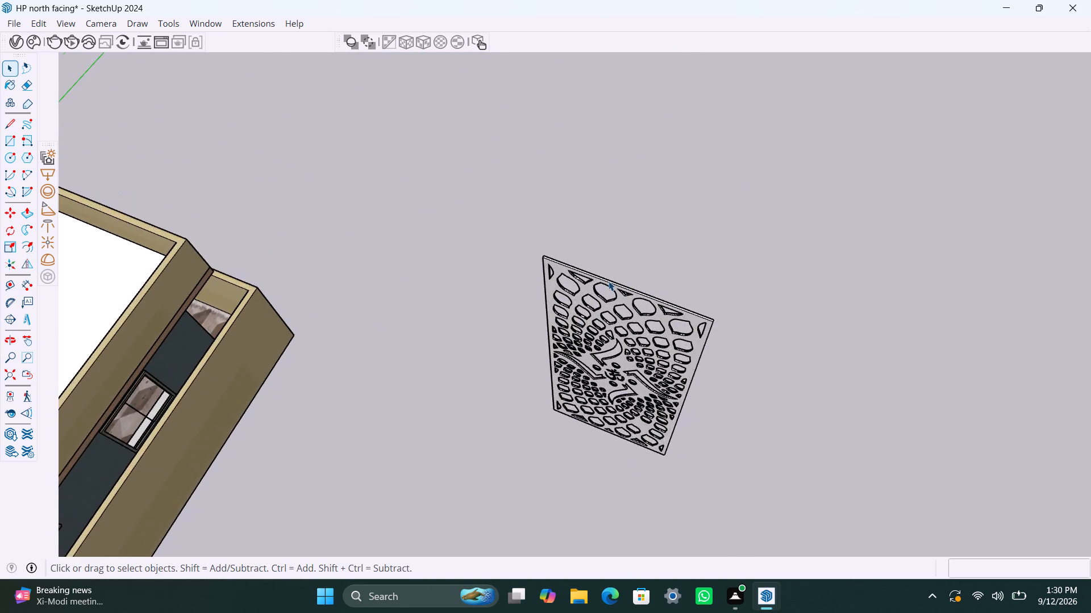
pyautogui.scroll(3, 609, 281)
pyautogui.click(609, 292)
pyautogui.scroll(3, 616, 285)
pyautogui.click(620, 285)
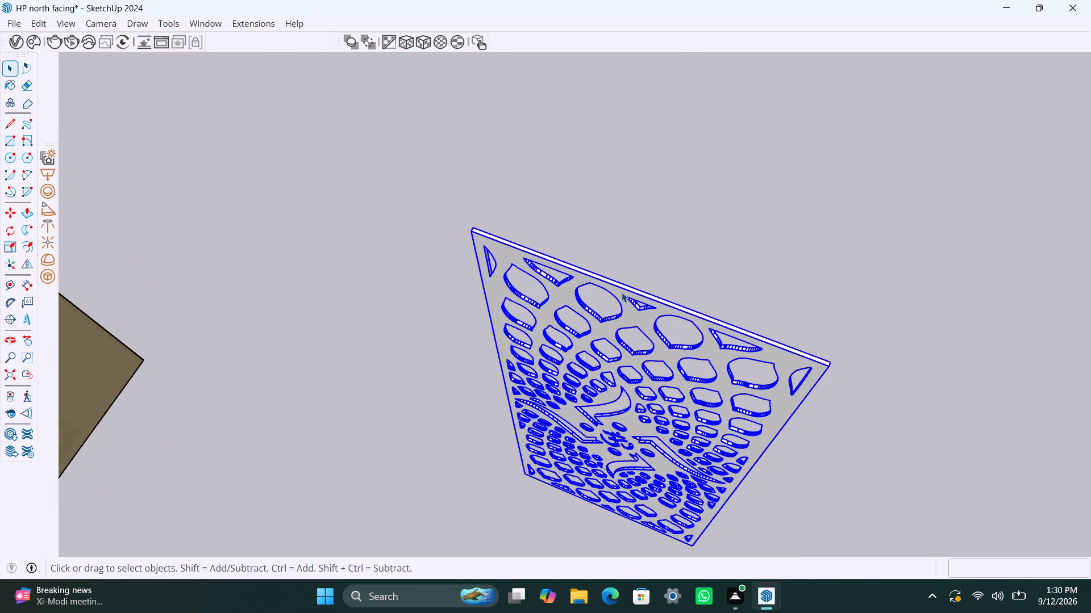
pyautogui.press('s')
pyautogui.scroll(8, 648, 289)
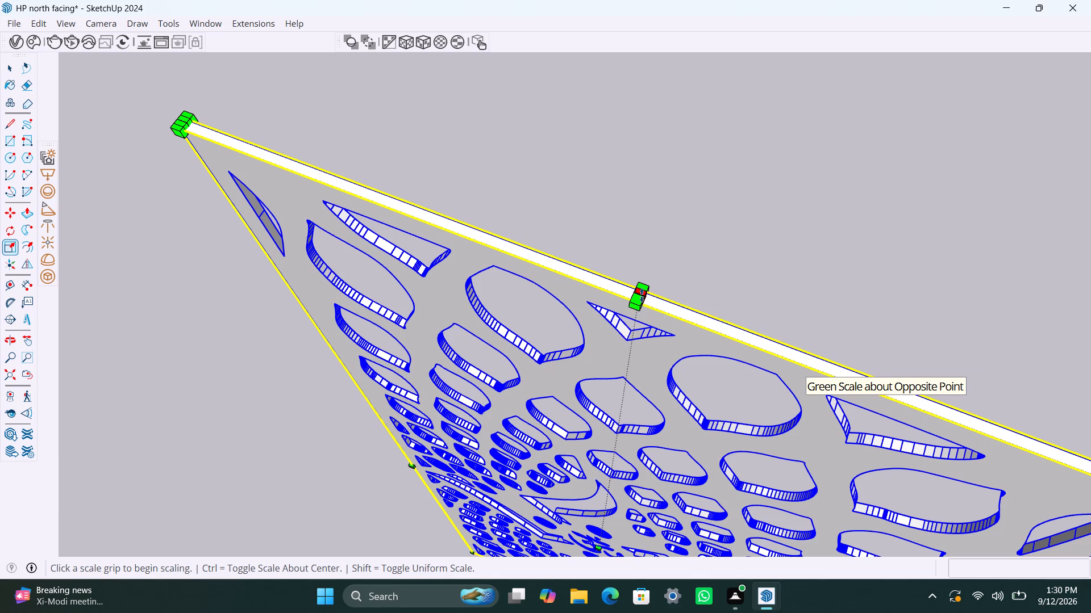
pyautogui.scroll(6, 642, 295)
pyautogui.moveTo(642, 295); pyautogui.dragTo(644, 403)
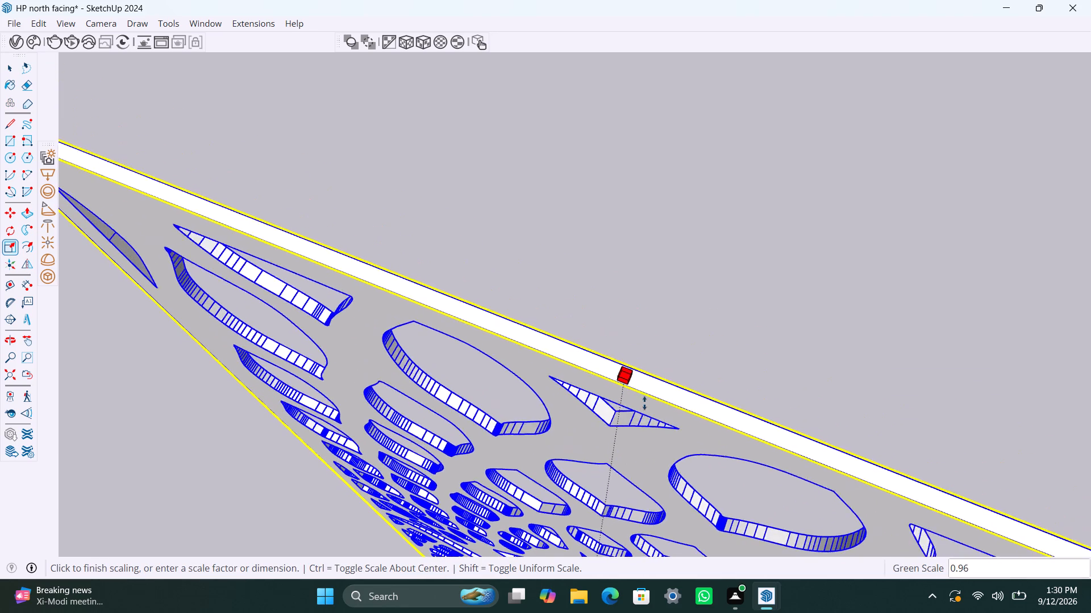
pyautogui.moveTo(644, 403); pyautogui.dragTo(645, 573)
pyautogui.press('space')
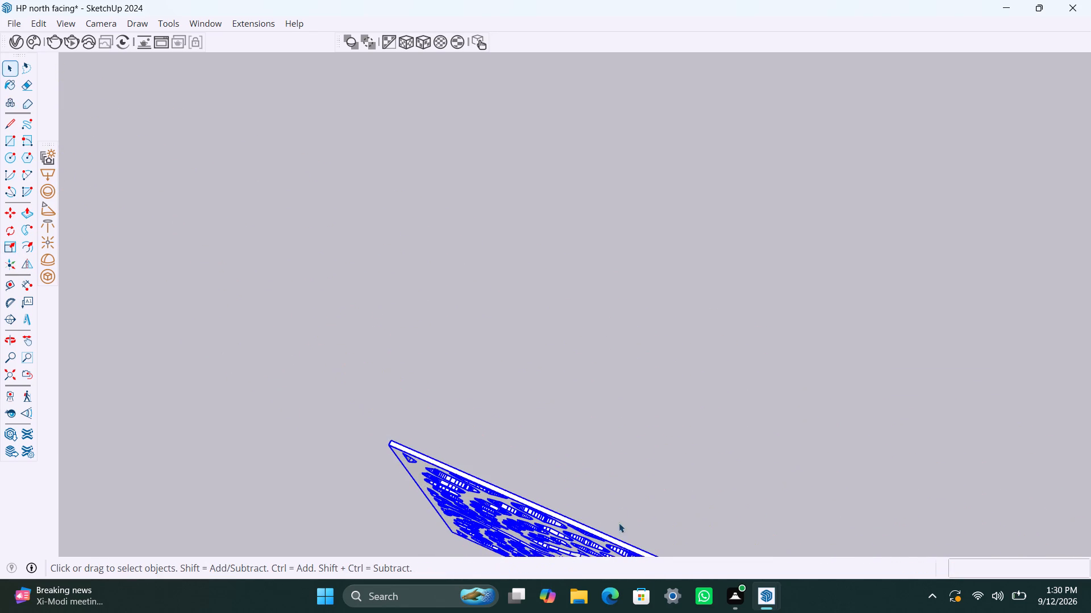
pyautogui.moveTo(643, 434); pyautogui.dragTo(646, 444)
# Cut the resized jali panel from its place beside the house.
pyautogui.scroll(-17, 589, 472)
pyautogui.moveTo(591, 420); pyautogui.dragTo(614, 282, button='middle')
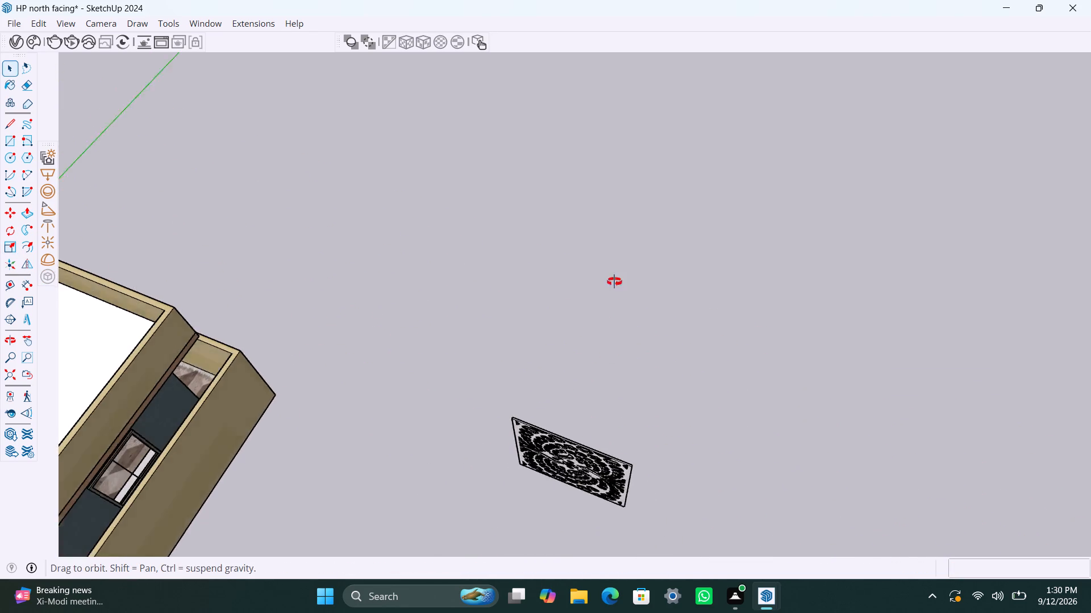
pyautogui.moveTo(614, 282); pyautogui.dragTo(662, 30, button='middle')
pyautogui.scroll(-4, 614, 354)
pyautogui.scroll(4, 613, 379)
pyautogui.click(569, 351)
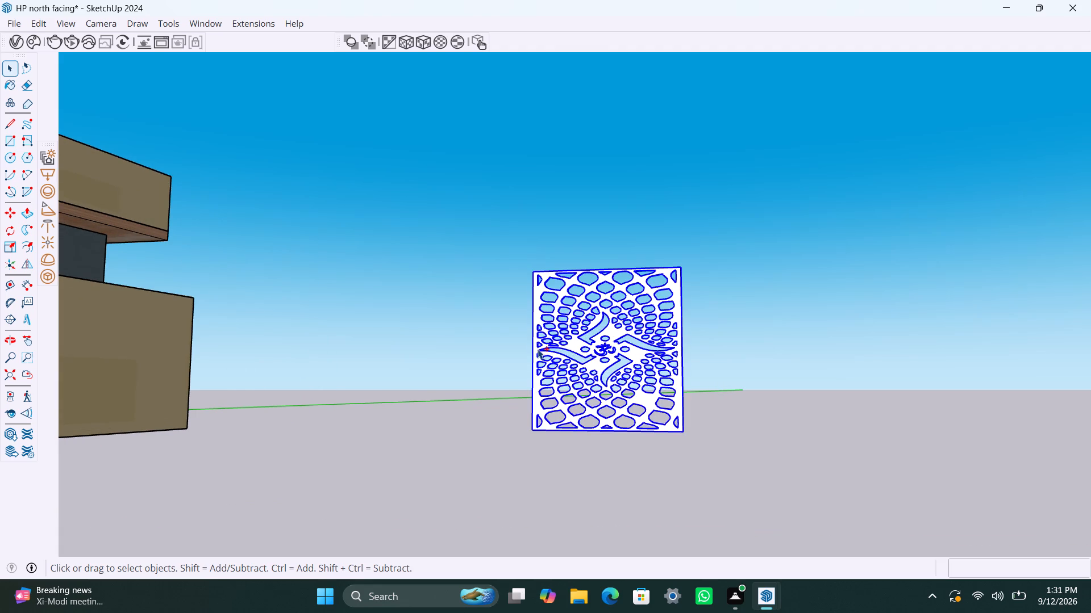
pyautogui.hotkey('ctrl', 'x')
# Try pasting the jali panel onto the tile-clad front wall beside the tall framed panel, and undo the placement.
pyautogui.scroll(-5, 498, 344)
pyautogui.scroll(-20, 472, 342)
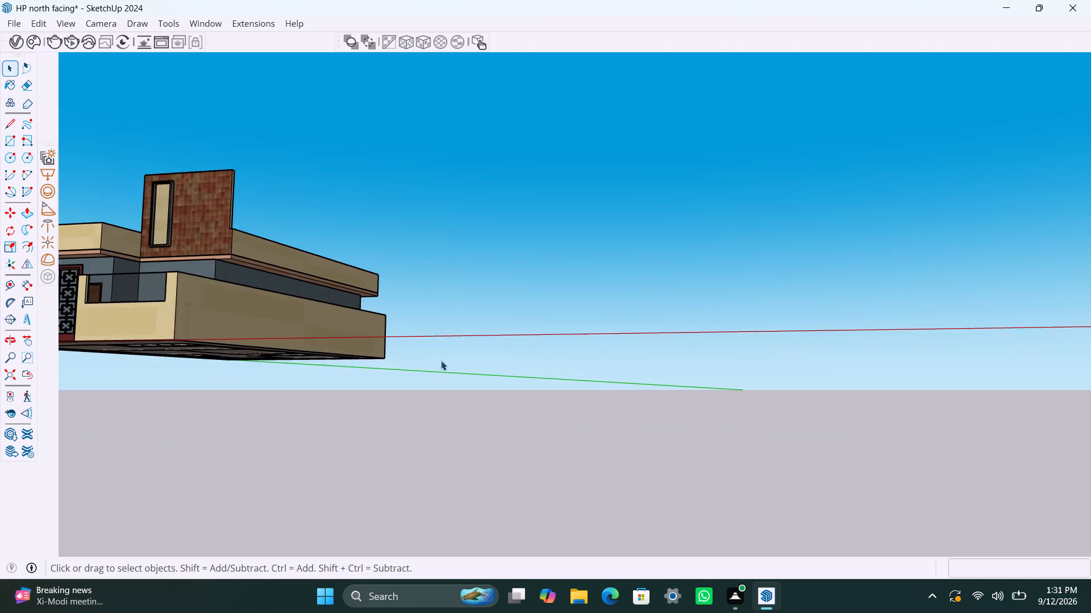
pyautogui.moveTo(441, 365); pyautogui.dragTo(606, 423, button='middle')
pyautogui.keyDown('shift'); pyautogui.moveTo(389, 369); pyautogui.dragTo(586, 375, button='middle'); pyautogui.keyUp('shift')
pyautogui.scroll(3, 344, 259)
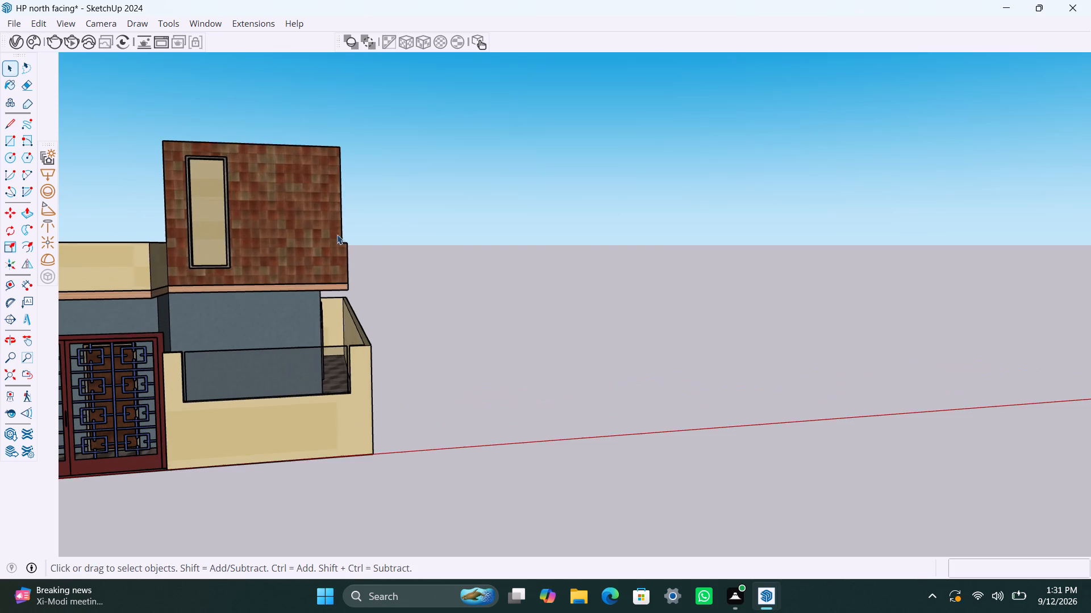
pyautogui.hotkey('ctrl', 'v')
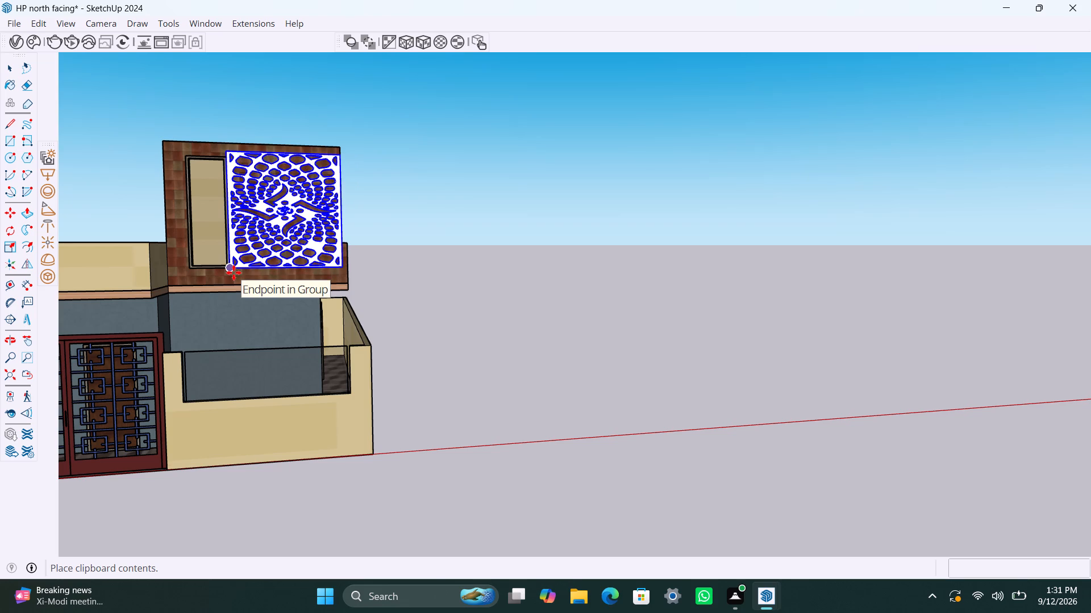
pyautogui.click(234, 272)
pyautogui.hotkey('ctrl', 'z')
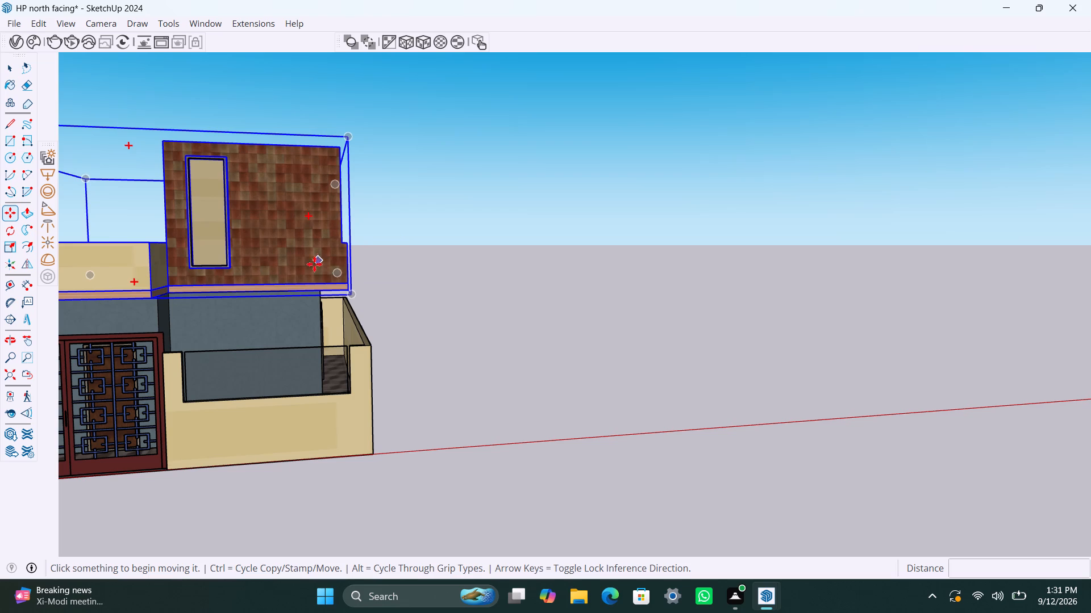
# Paste the jali panel onto the tile-clad front wall with its lower corner at the tall frame's bottom corner.
pyautogui.hotkey('ctrl', 'v')
pyautogui.click(232, 270)
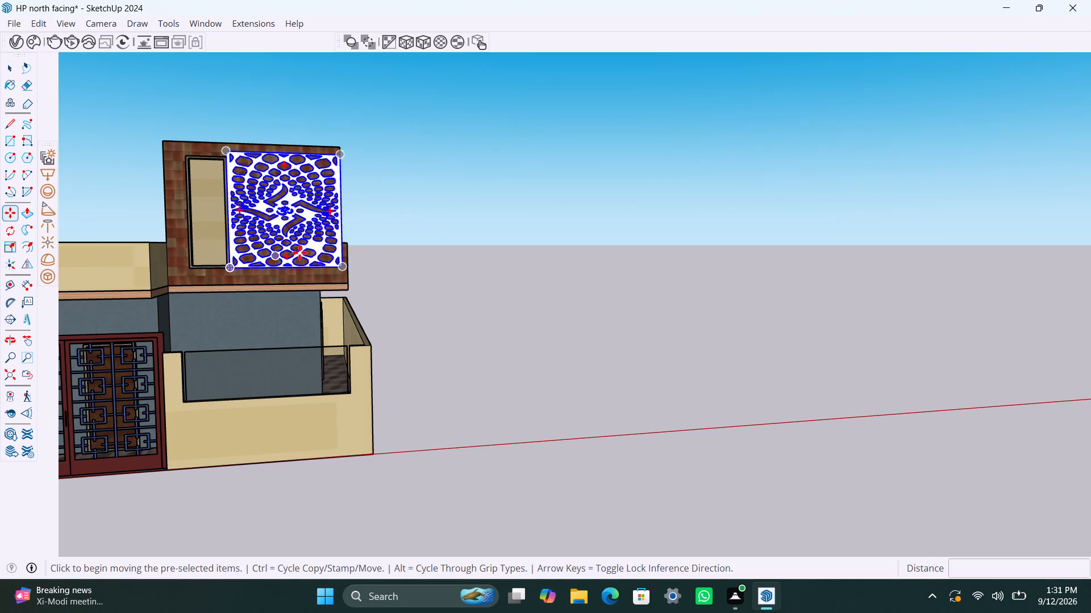
pyautogui.press('space')
# Scale the jali panel taller along the green axis from the middle of its top edge, by a factor of 1.08.
pyautogui.scroll(-3, 442, 270)
pyautogui.moveTo(445, 274); pyautogui.dragTo(359, 298, button='middle')
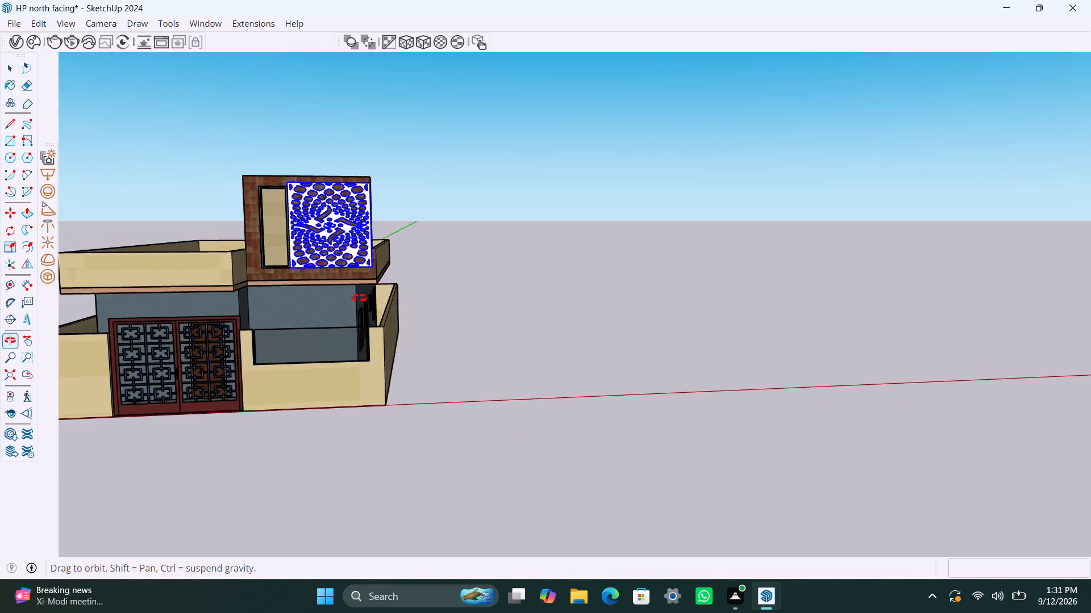
pyautogui.moveTo(359, 298); pyautogui.dragTo(296, 324, button='middle')
pyautogui.scroll(3, 368, 206)
pyautogui.moveTo(348, 215); pyautogui.dragTo(350, 327, button='middle')
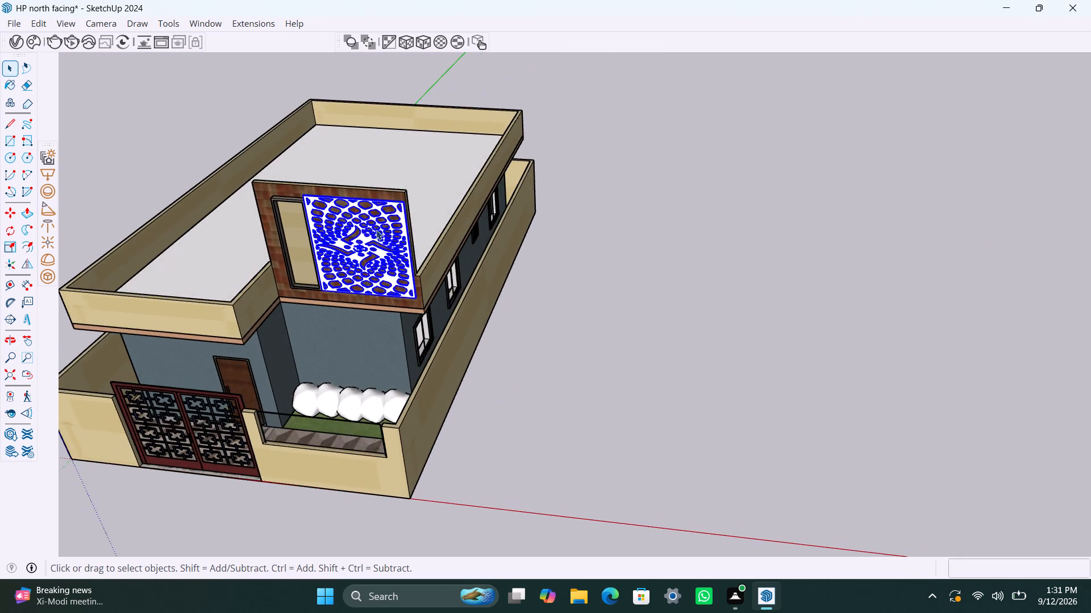
pyautogui.scroll(9, 376, 223)
pyautogui.moveTo(344, 221); pyautogui.dragTo(328, 327, button='middle')
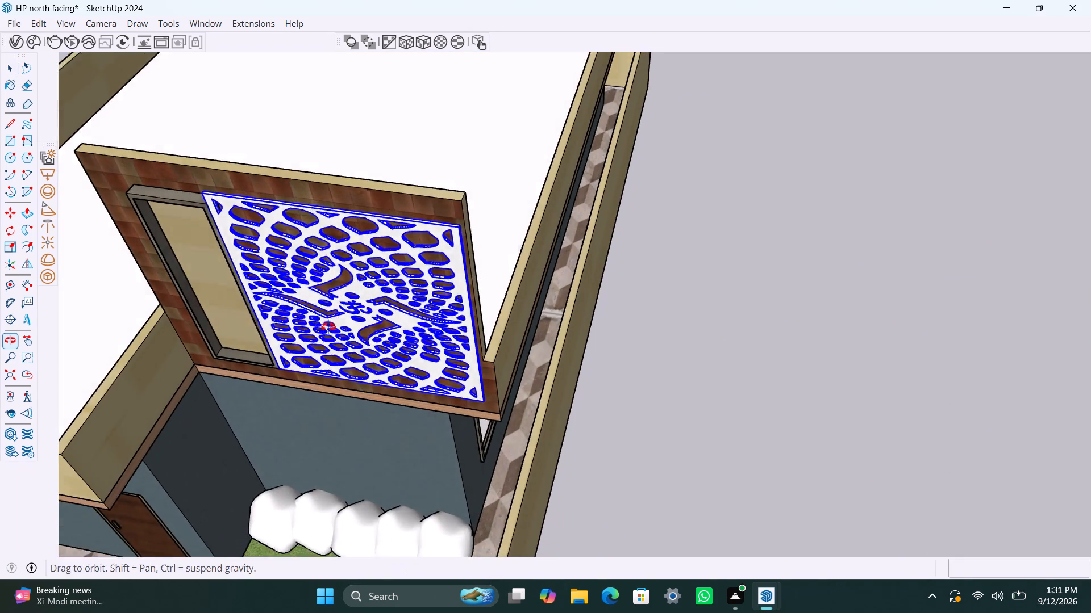
pyautogui.moveTo(328, 327); pyautogui.dragTo(326, 335, button='middle')
pyautogui.scroll(3, 313, 245)
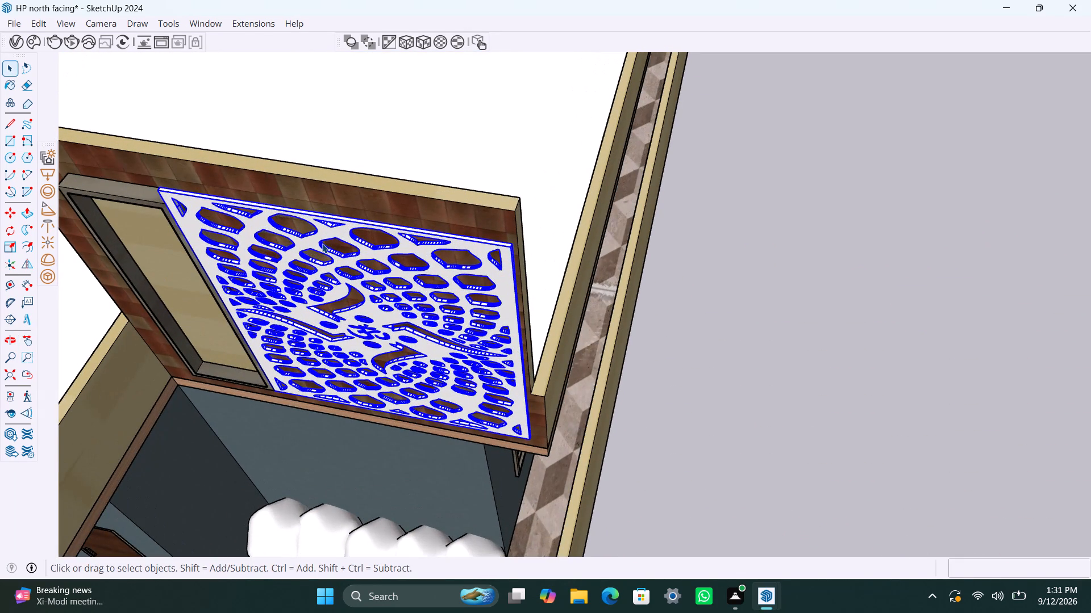
pyautogui.press('s')
pyautogui.scroll(8, 346, 222)
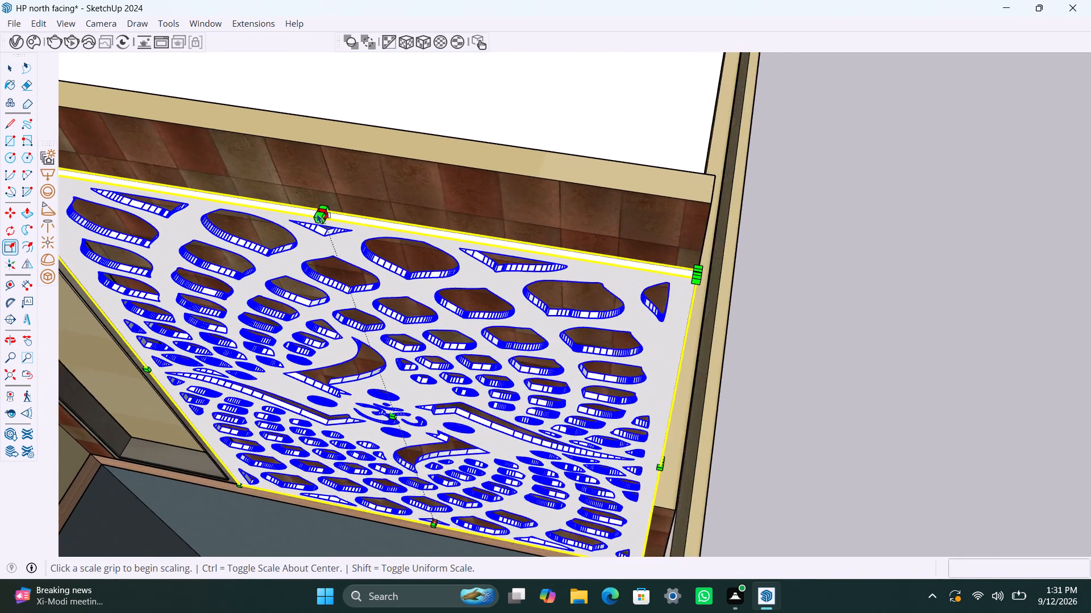
pyautogui.scroll(2, 317, 215)
pyautogui.moveTo(323, 213); pyautogui.dragTo(322, 177)
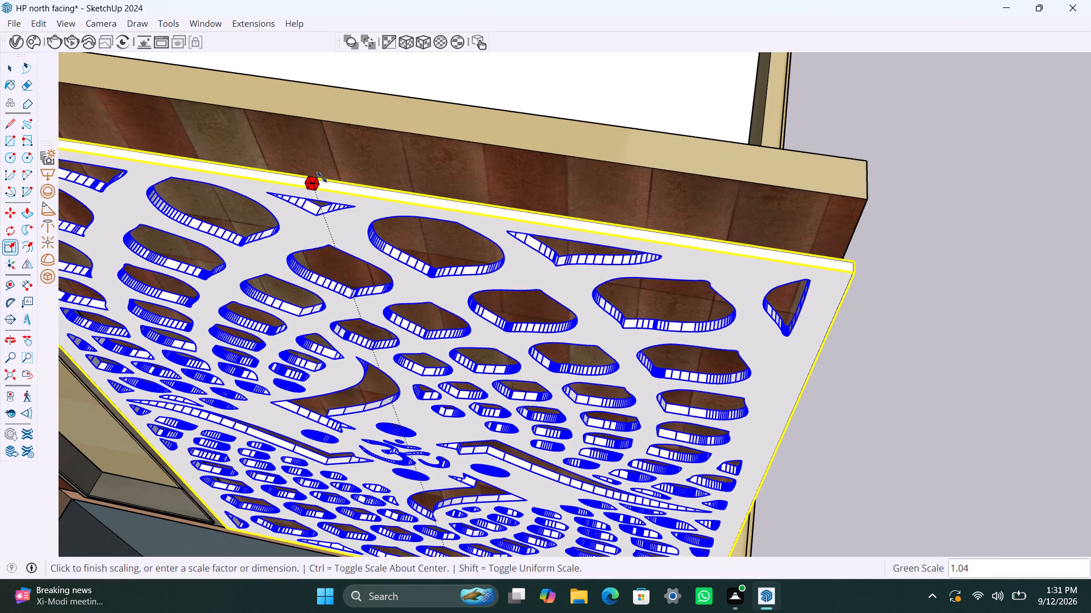
pyautogui.moveTo(322, 177); pyautogui.dragTo(322, 141)
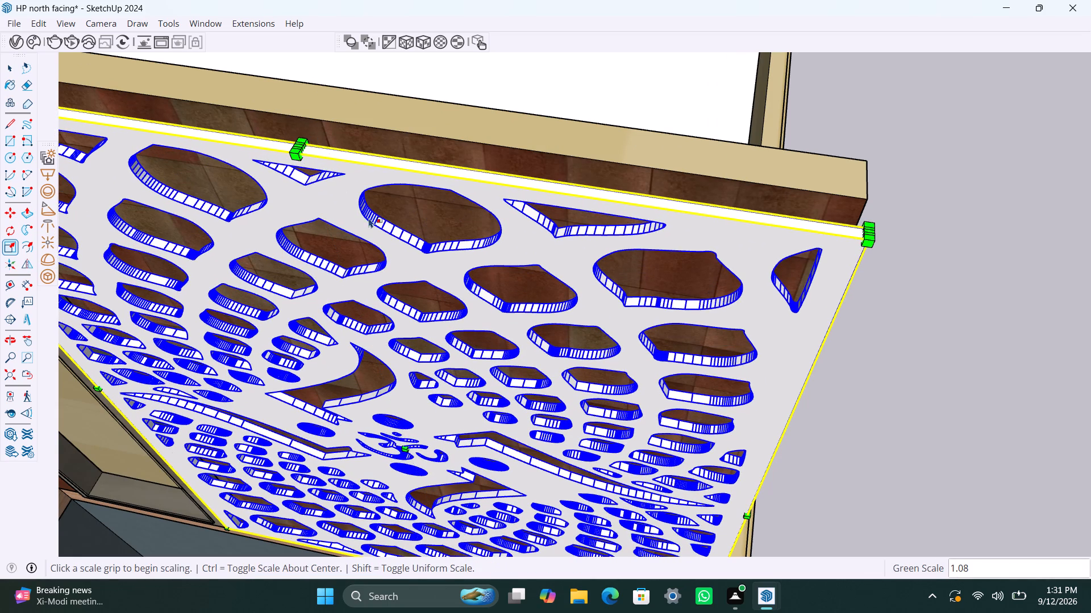
pyautogui.press('space')
# Scale the jali panel narrower along the red axis from its side edge farthest from the tall framed panel.
pyautogui.scroll(-19, 395, 292)
pyautogui.scroll(3, 541, 355)
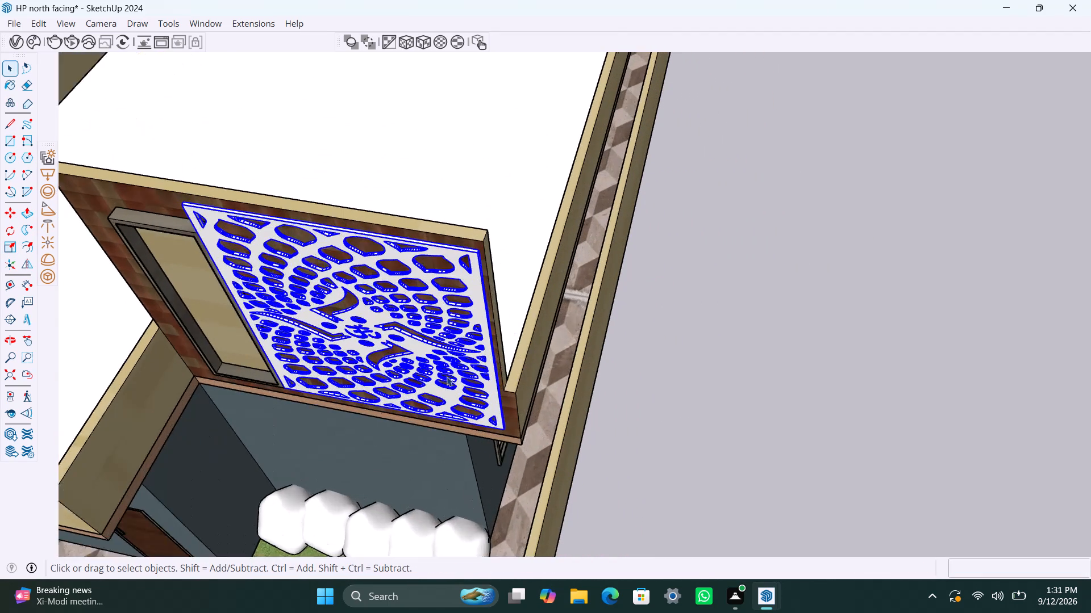
pyautogui.moveTo(433, 372); pyautogui.dragTo(274, 371, button='middle')
pyautogui.press('s')
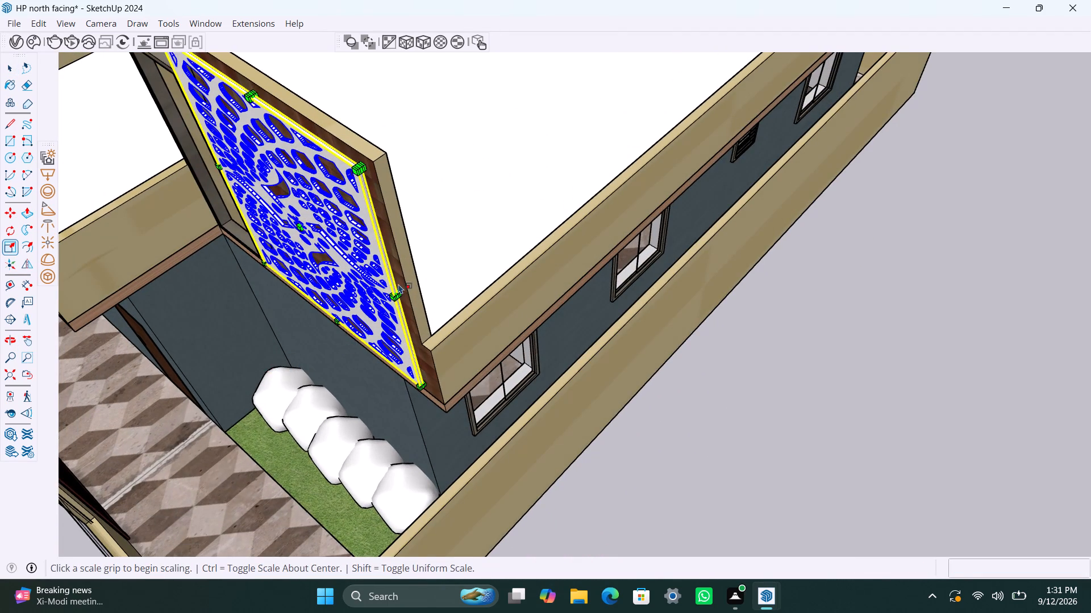
pyautogui.scroll(14, 393, 287)
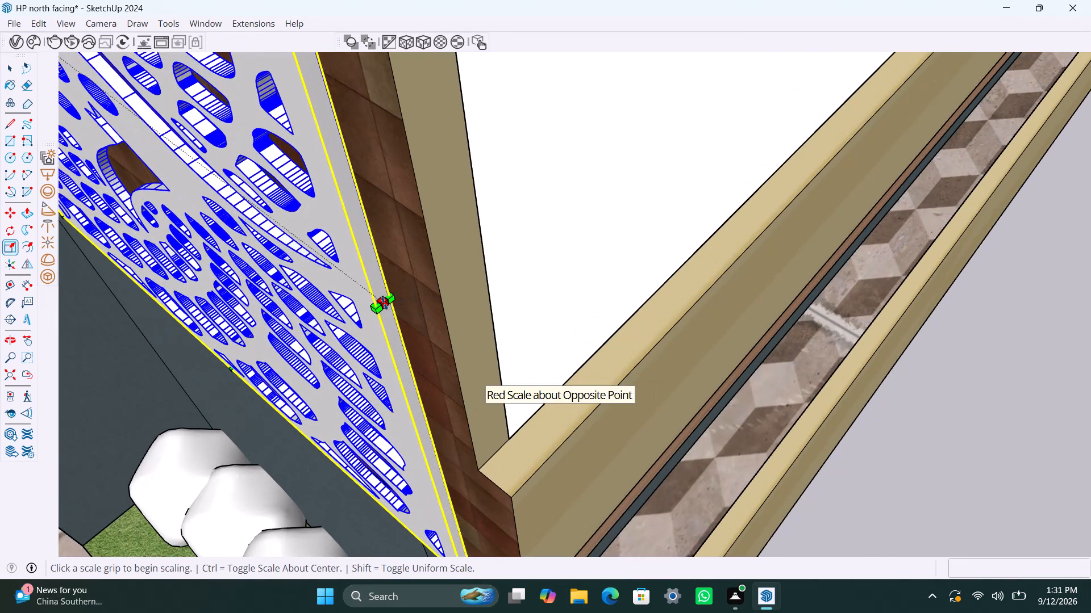
pyautogui.moveTo(384, 303); pyautogui.dragTo(219, 157)
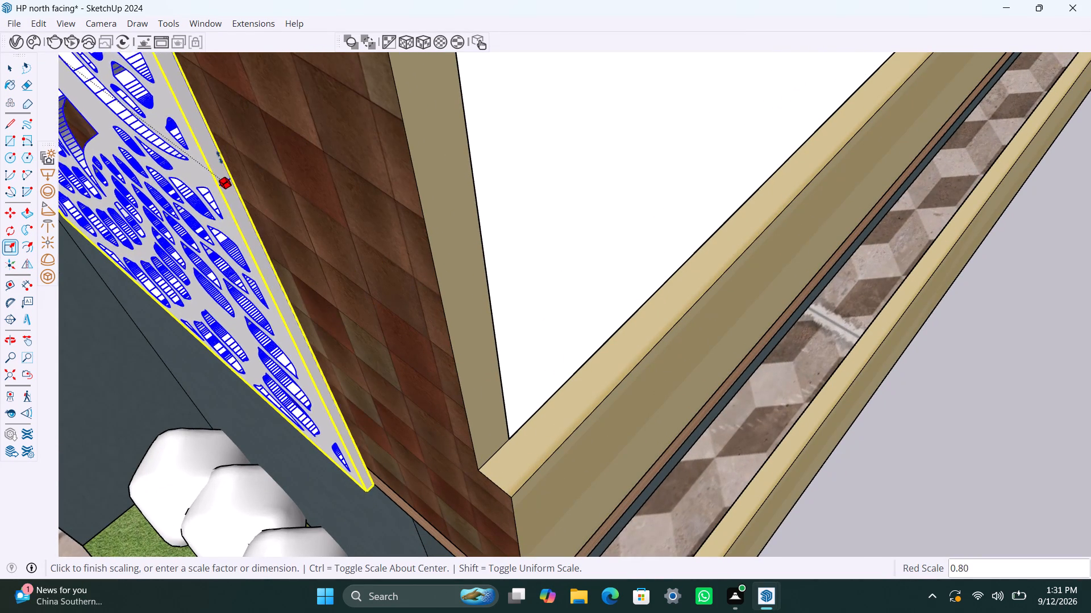
pyautogui.moveTo(219, 157); pyautogui.dragTo(174, 114)
pyautogui.press('space')
# Scale the jali panel narrower again along the red axis from its side edge farthest from the tall framed panel.
pyautogui.scroll(-7, 279, 304)
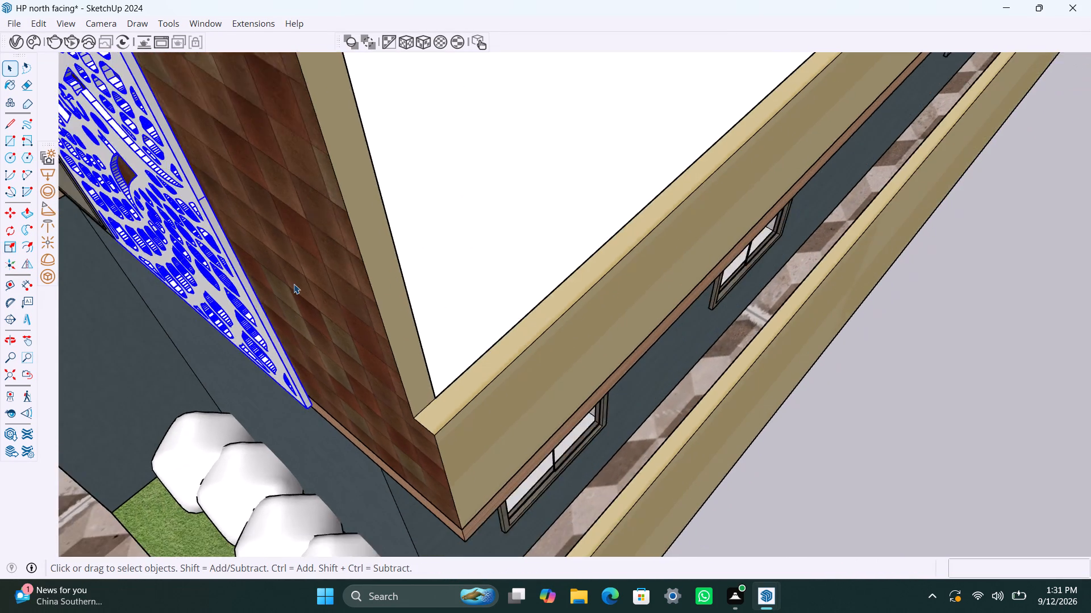
pyautogui.scroll(-11, 294, 284)
pyautogui.moveTo(230, 308); pyautogui.dragTo(503, 171, button='middle')
pyautogui.scroll(-10, 369, 216)
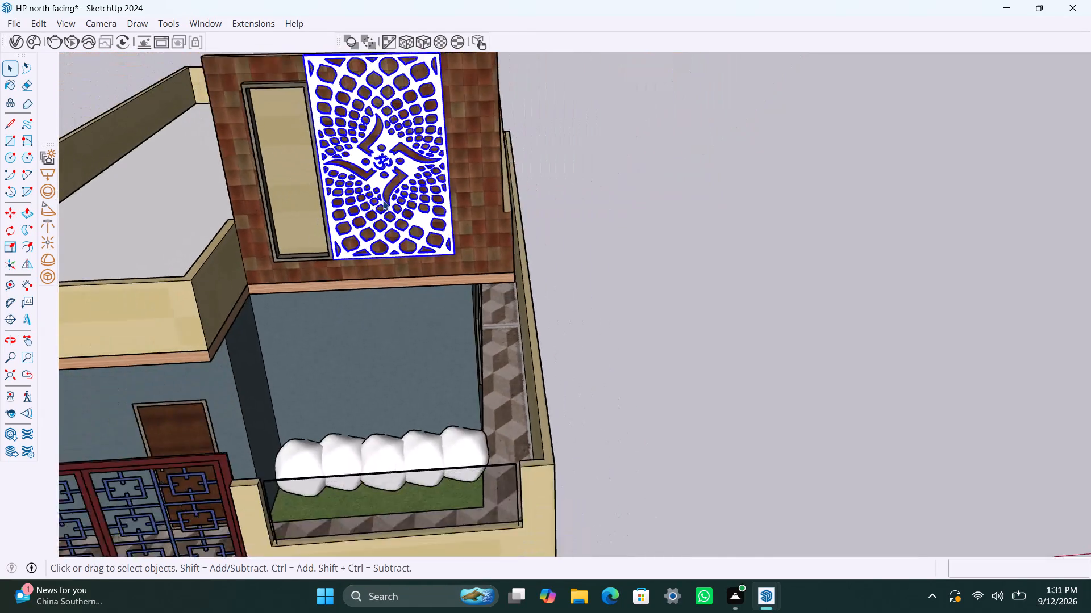
pyautogui.scroll(-2, 383, 200)
pyautogui.scroll(2, 397, 185)
pyautogui.moveTo(366, 182); pyautogui.dragTo(583, 191, button='middle')
pyautogui.scroll(9, 407, 269)
pyautogui.moveTo(402, 251); pyautogui.dragTo(463, 280, button='middle')
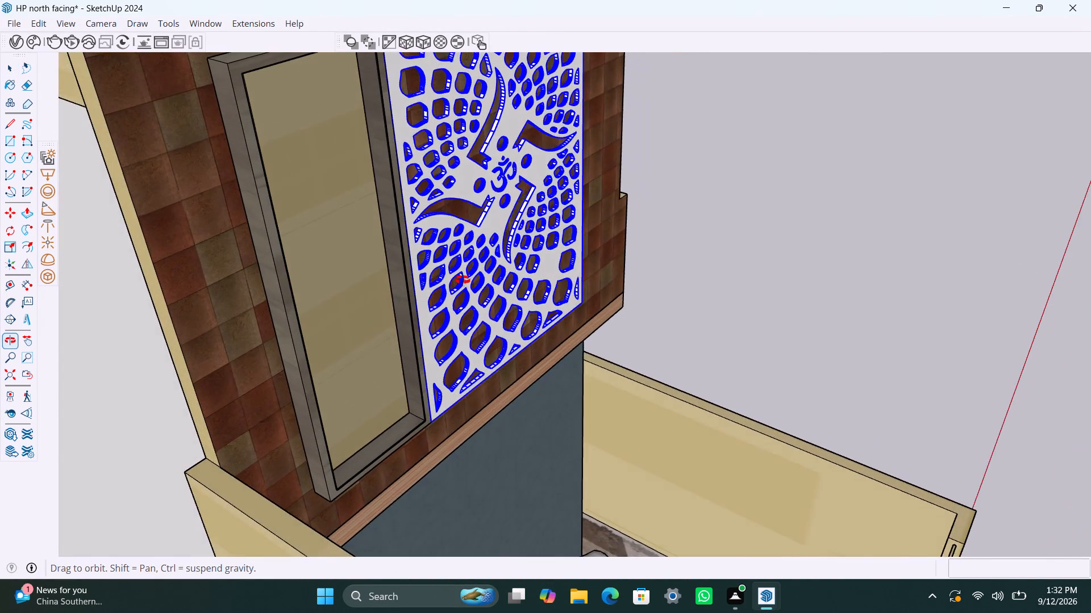
pyautogui.moveTo(463, 280); pyautogui.dragTo(240, 301, button='middle')
pyautogui.scroll(-11, 494, 264)
pyautogui.moveTo(572, 238); pyautogui.dragTo(311, 245, button='middle')
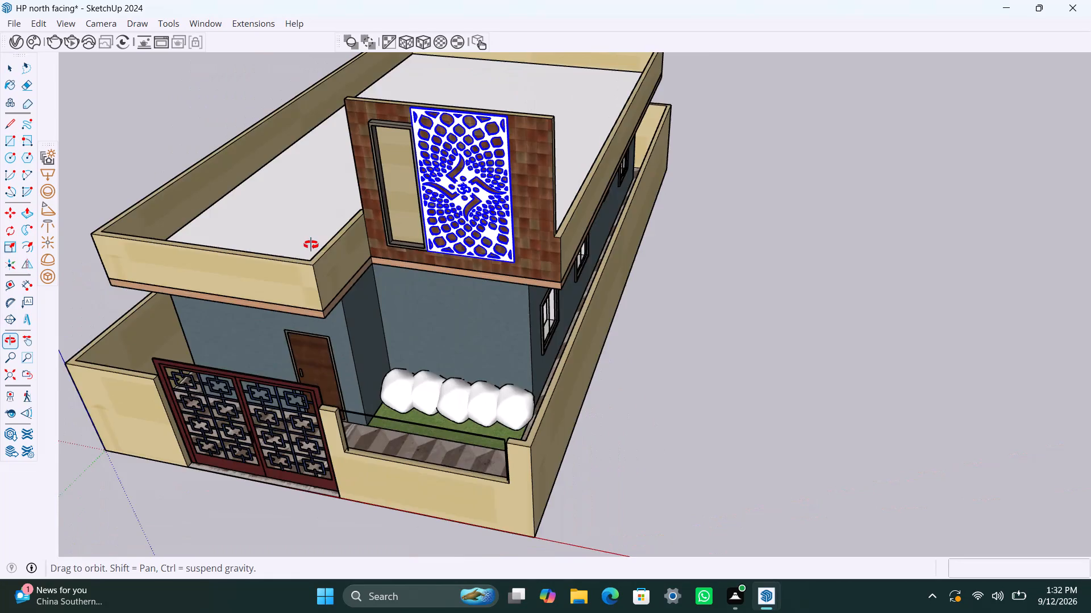
pyautogui.moveTo(311, 245); pyautogui.dragTo(265, 253, button='middle')
pyautogui.scroll(11, 466, 163)
pyautogui.press('s')
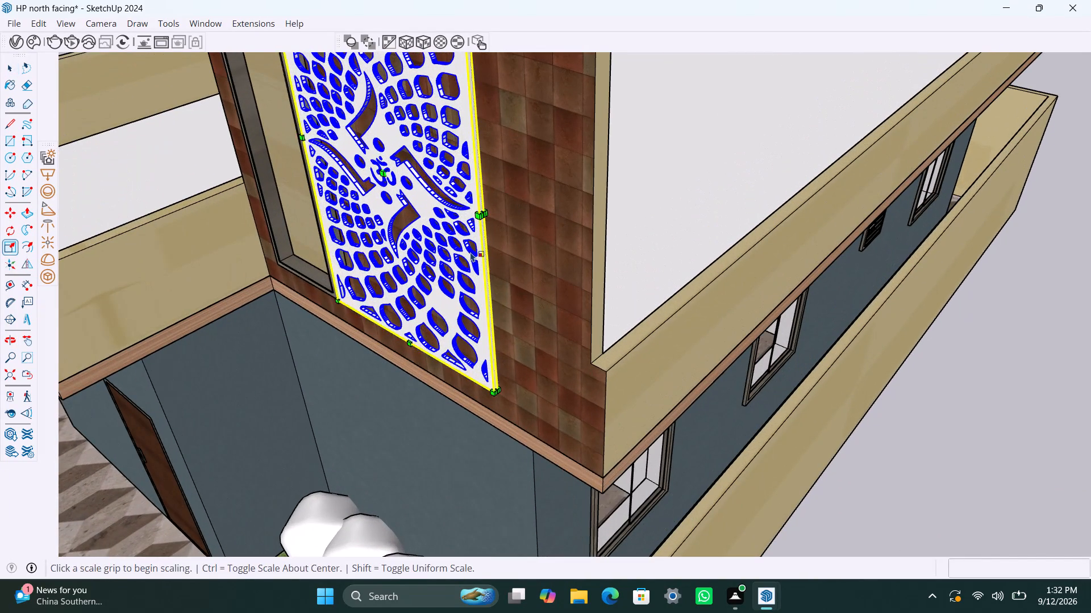
pyautogui.scroll(3, 471, 253)
pyautogui.scroll(10, 504, 211)
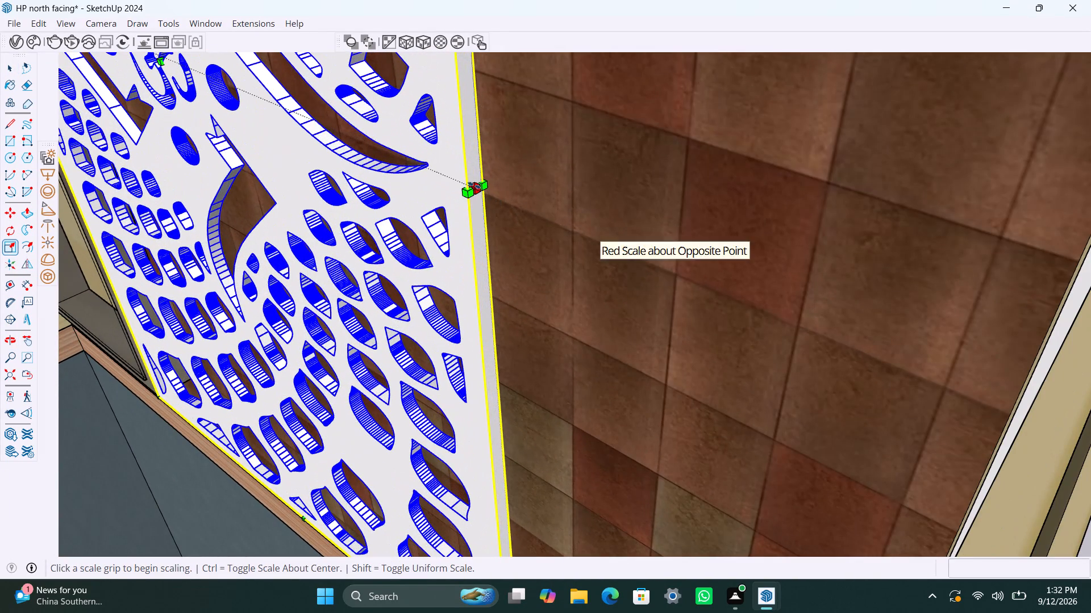
pyautogui.moveTo(473, 184); pyautogui.dragTo(308, 94)
pyautogui.press('space')
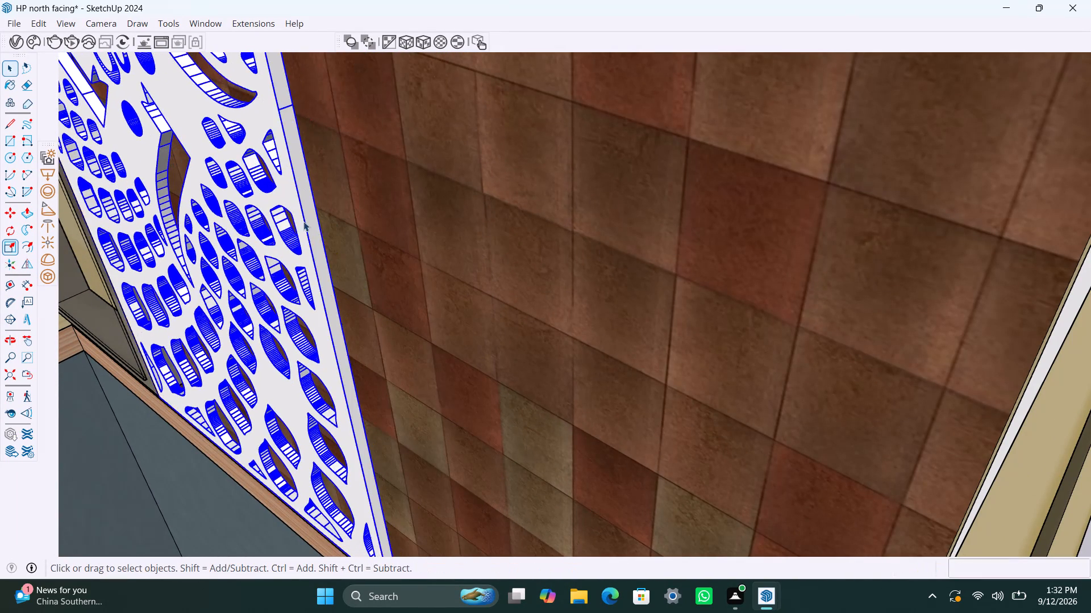
# Move the jali panel about 1' 10" along the red axis, away from the tall framed panel.
pyautogui.scroll(-17, 327, 253)
pyautogui.moveTo(298, 281); pyautogui.dragTo(421, 271, button='middle')
pyautogui.scroll(-6, 326, 273)
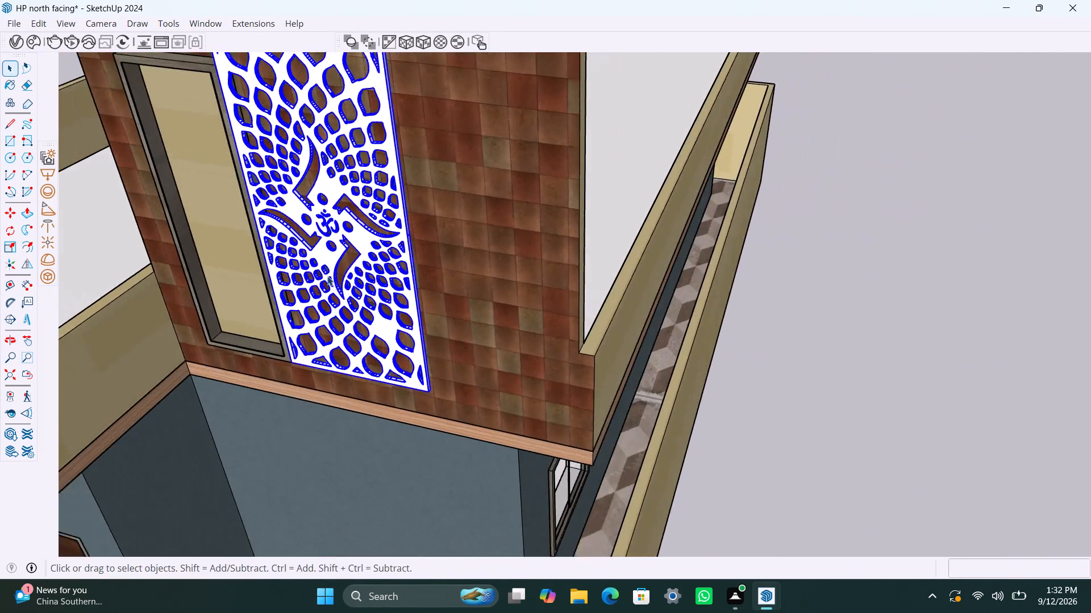
pyautogui.scroll(-3, 351, 236)
pyautogui.press('m')
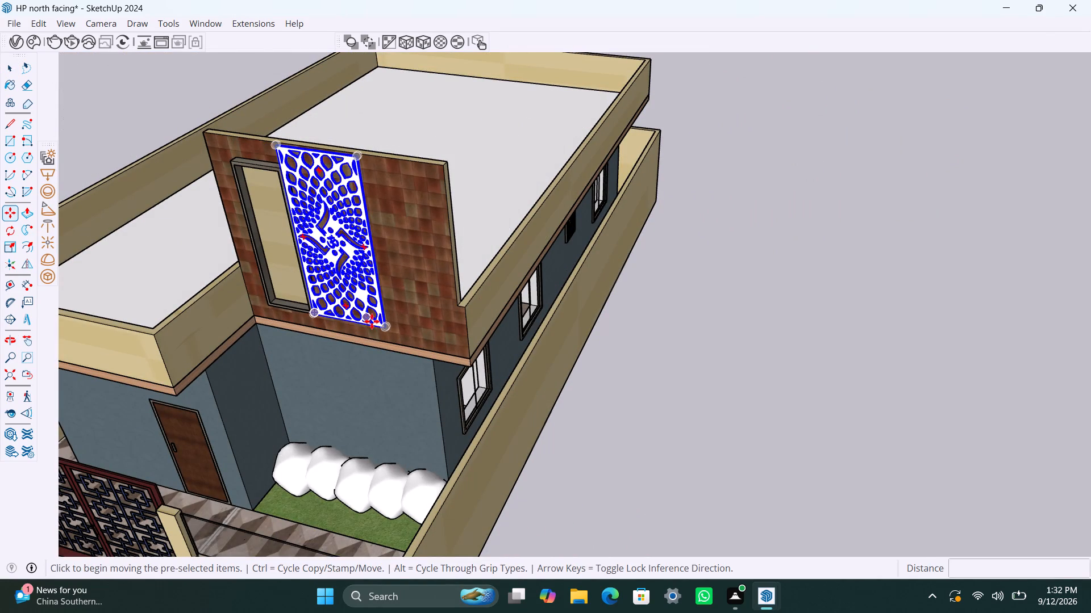
pyautogui.click(384, 326)
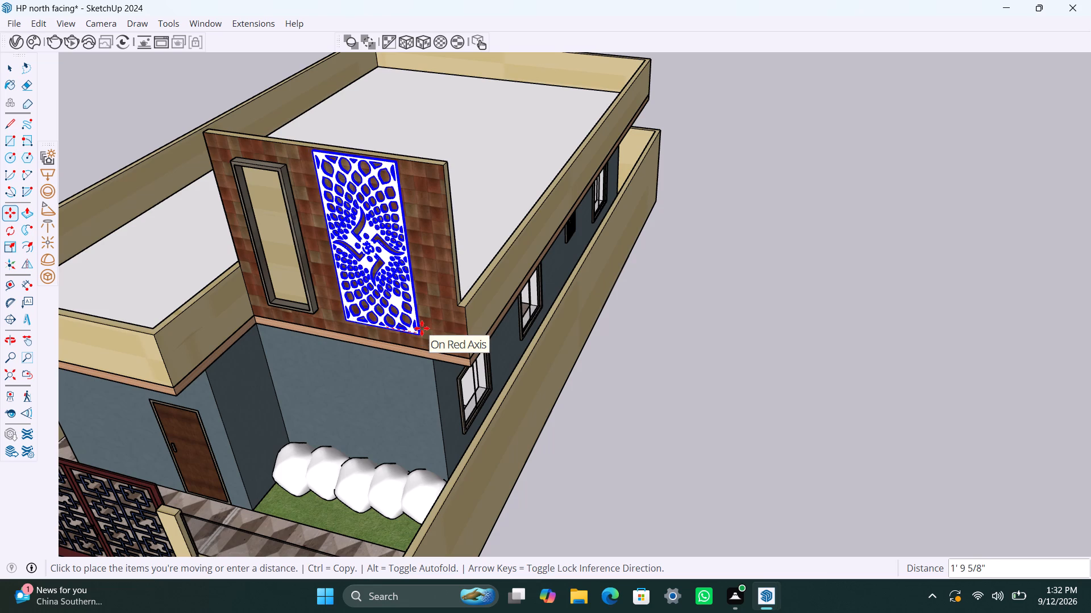
pyautogui.click(424, 329)
pyautogui.press('space')
# Scale the jali panel slightly shorter along the green axis from the middle of its top edge, and clear the selection.
pyautogui.scroll(-5, 318, 270)
pyautogui.moveTo(340, 307); pyautogui.dragTo(542, 242, button='middle')
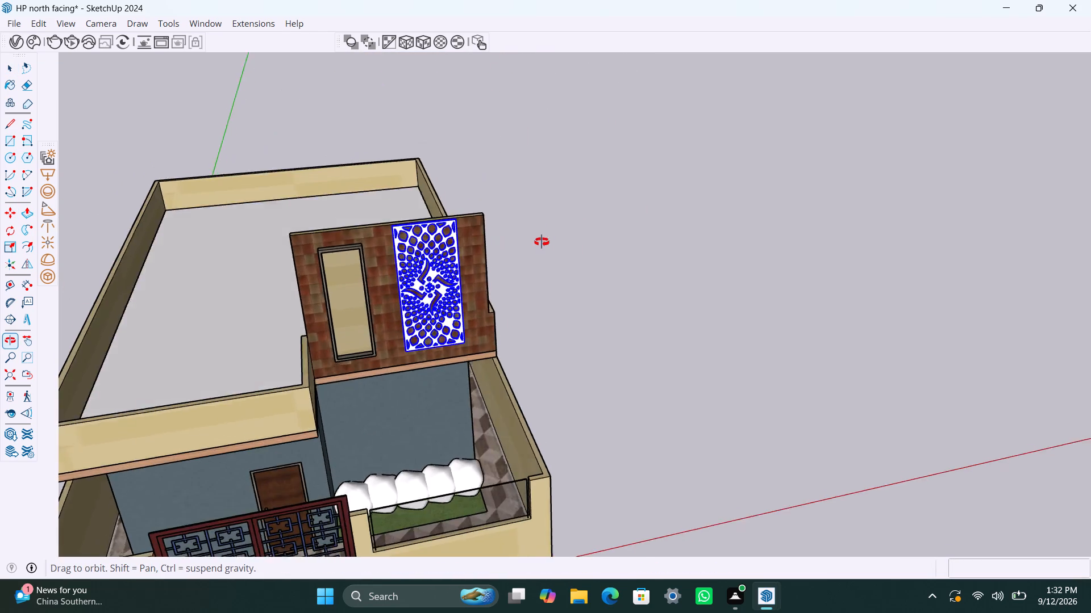
pyautogui.moveTo(542, 242); pyautogui.dragTo(470, 235, button='middle')
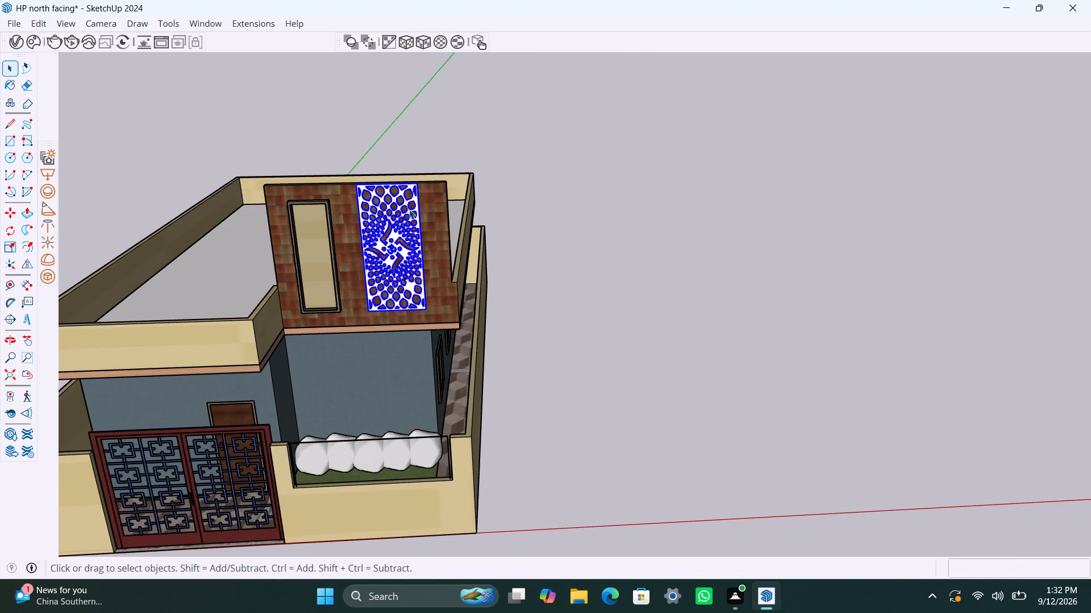
pyautogui.scroll(2, 392, 176)
pyautogui.moveTo(383, 207); pyautogui.dragTo(328, 275, button='middle')
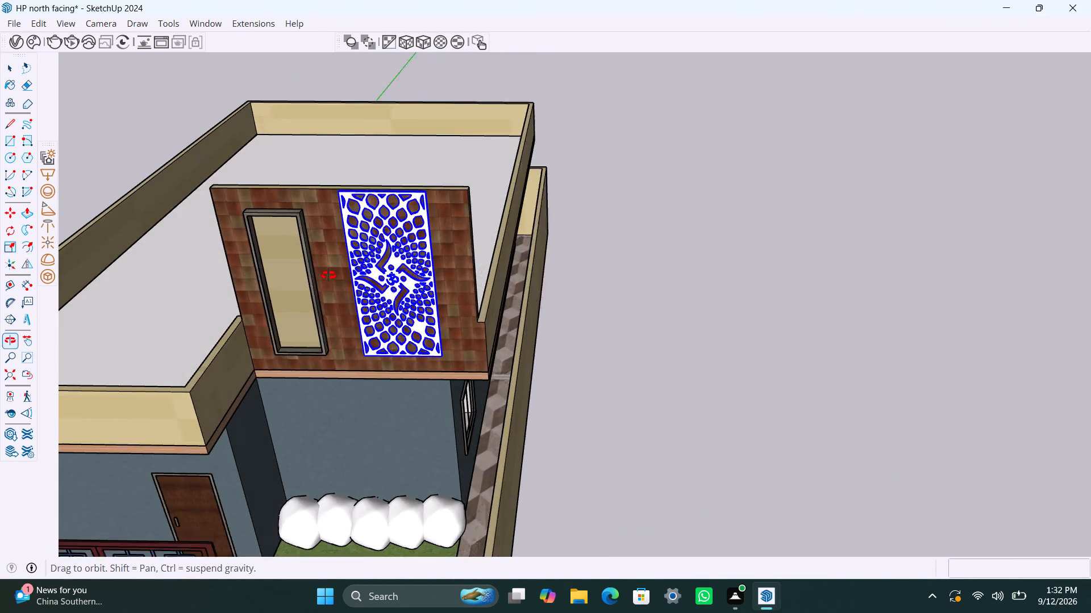
pyautogui.moveTo(328, 275); pyautogui.dragTo(323, 283, button='middle')
pyautogui.scroll(2, 348, 214)
pyautogui.moveTo(388, 177); pyautogui.dragTo(390, 365, button='middle')
pyautogui.scroll(5, 370, 347)
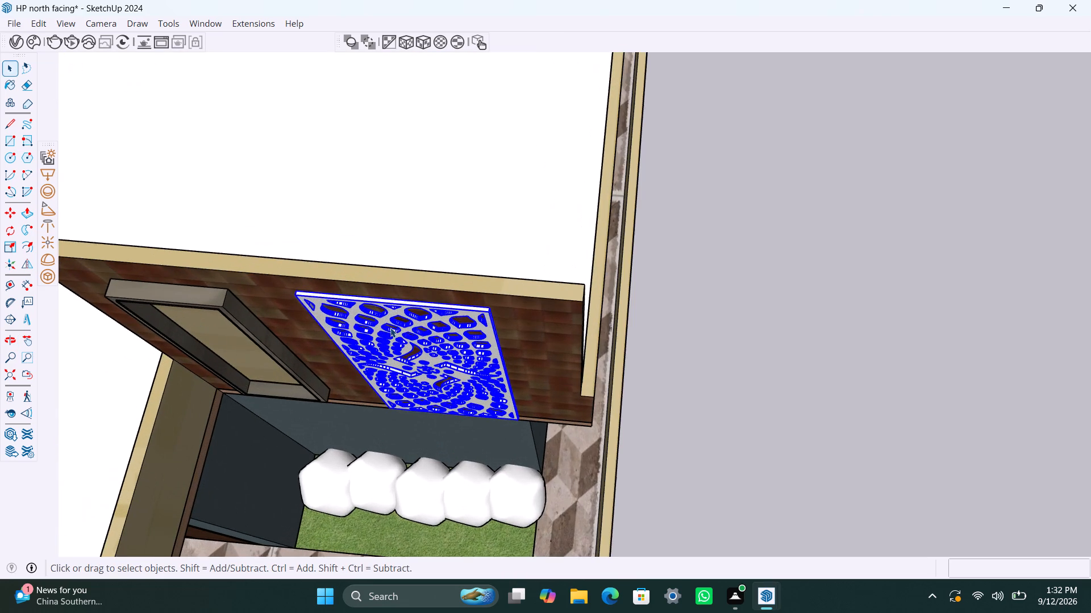
pyautogui.press('s')
pyautogui.scroll(5, 387, 298)
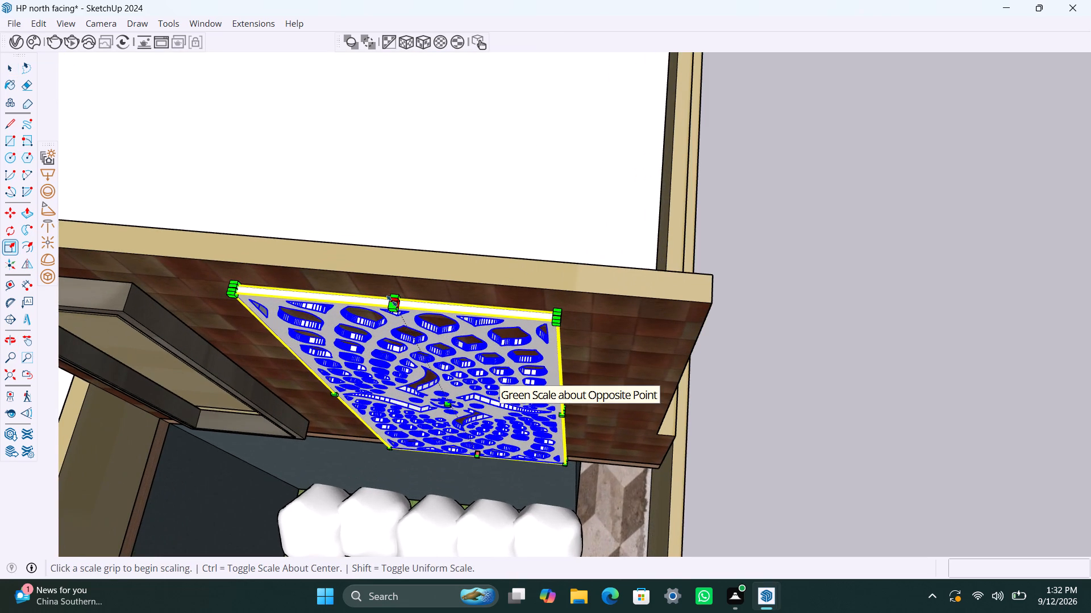
pyautogui.moveTo(392, 301); pyautogui.dragTo(121, 301)
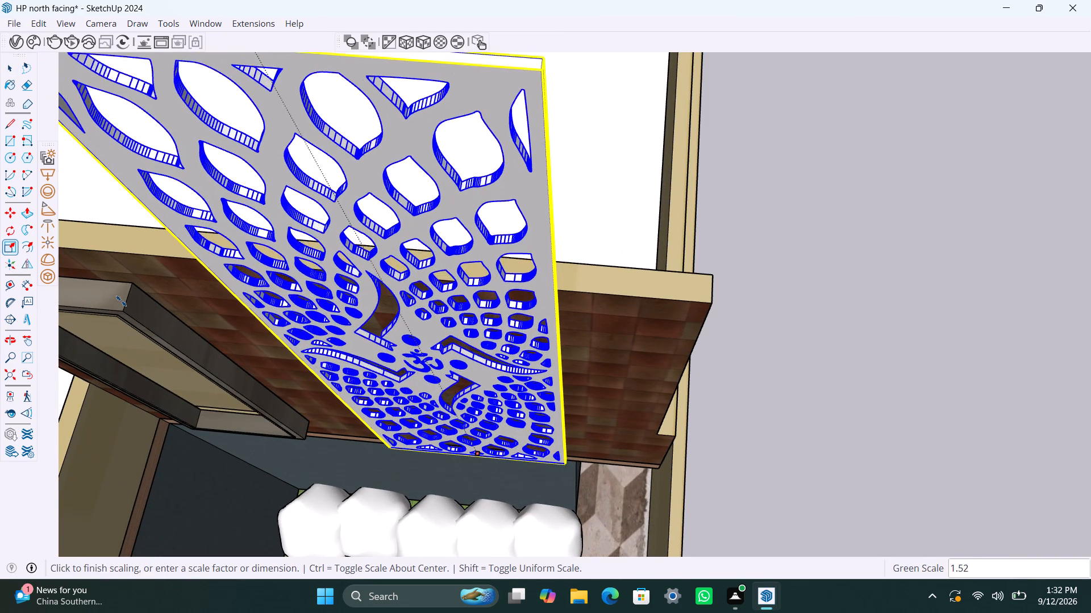
pyautogui.moveTo(121, 301); pyautogui.dragTo(126, 301)
pyautogui.press('space')
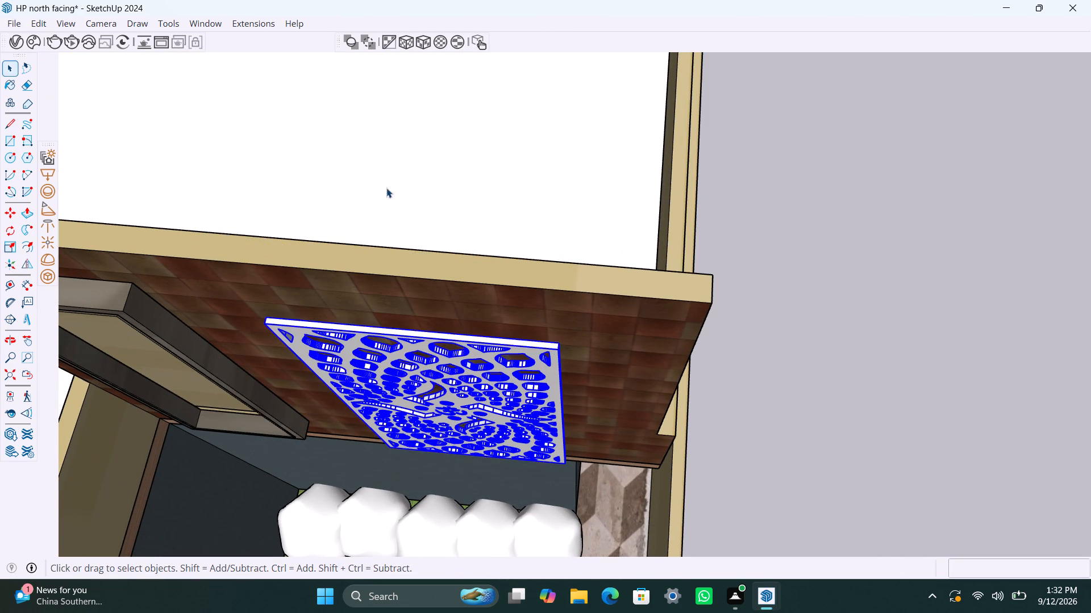
pyautogui.click(388, 188)
pyautogui.scroll(-12, 368, 270)
pyautogui.moveTo(402, 278); pyautogui.dragTo(456, 0, button='middle')
pyautogui.scroll(-5, 443, 224)
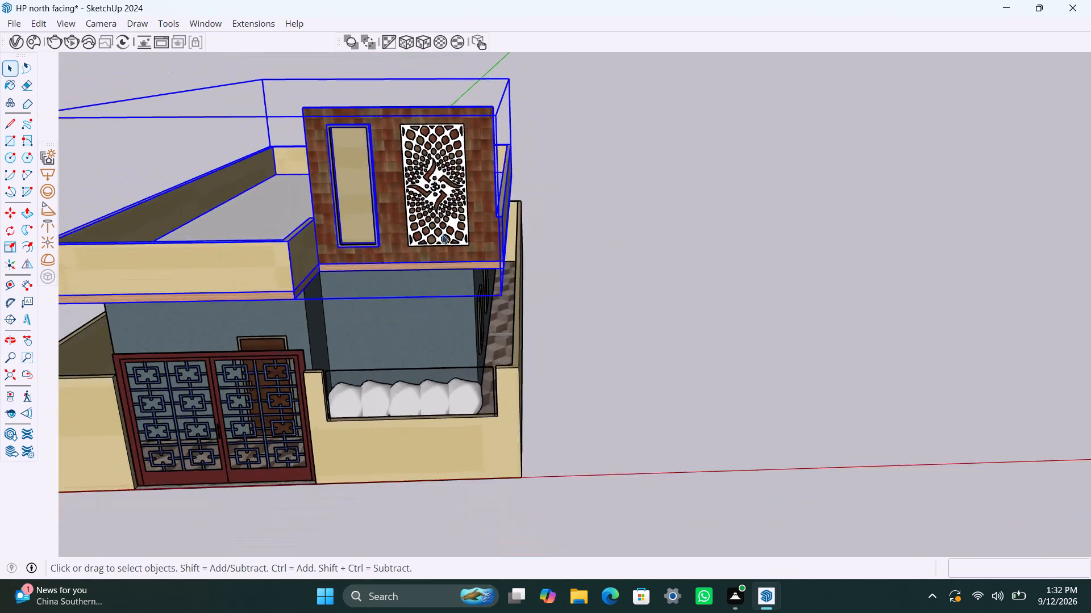
pyautogui.scroll(-5, 417, 227)
pyautogui.keyDown('shift'); pyautogui.moveTo(397, 241); pyautogui.dragTo(488, 261, button='middle'); pyautogui.keyUp('shift')
pyautogui.press('space')
pyautogui.click(557, 230)
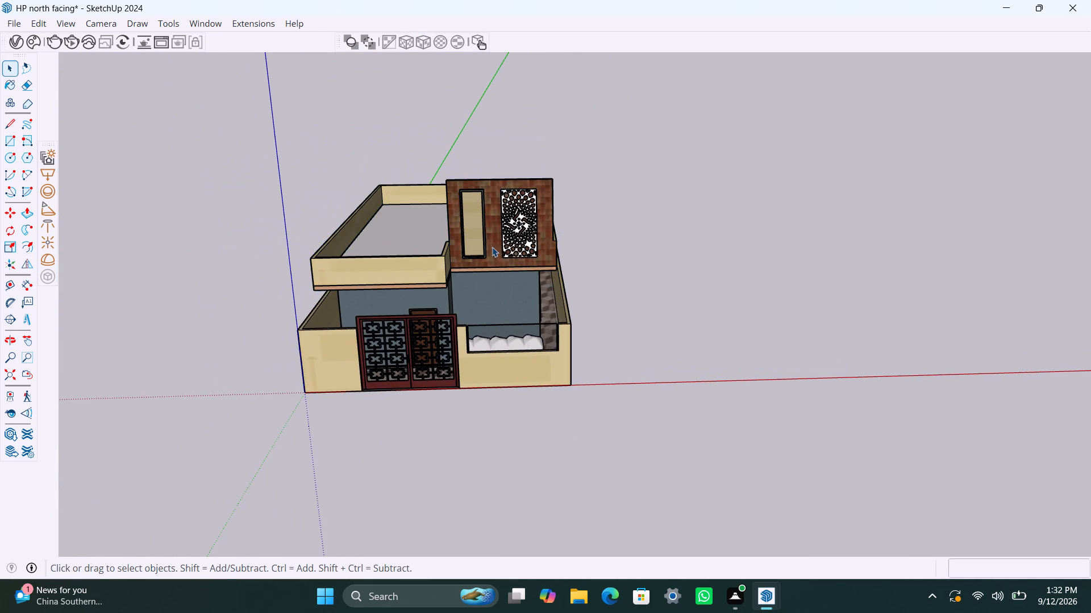
# Save the house model.
pyautogui.scroll(-3, 458, 238)
pyautogui.moveTo(472, 245); pyautogui.dragTo(465, 199, button='middle')
pyautogui.hotkey('ctrl', 's')
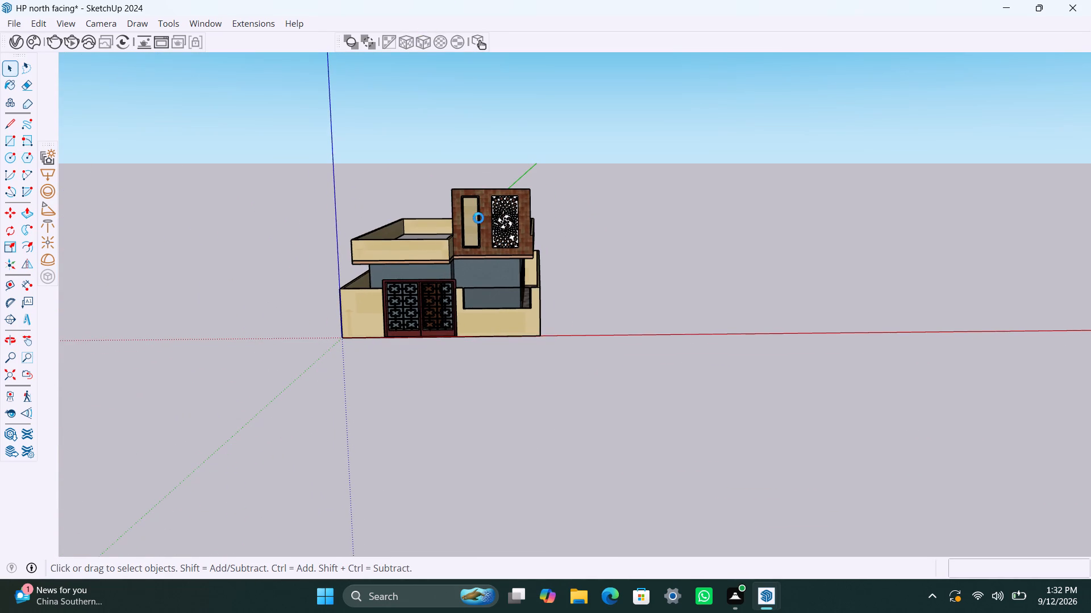
pyautogui.scroll(3, 555, 246)
pyautogui.scroll(2, 471, 198)
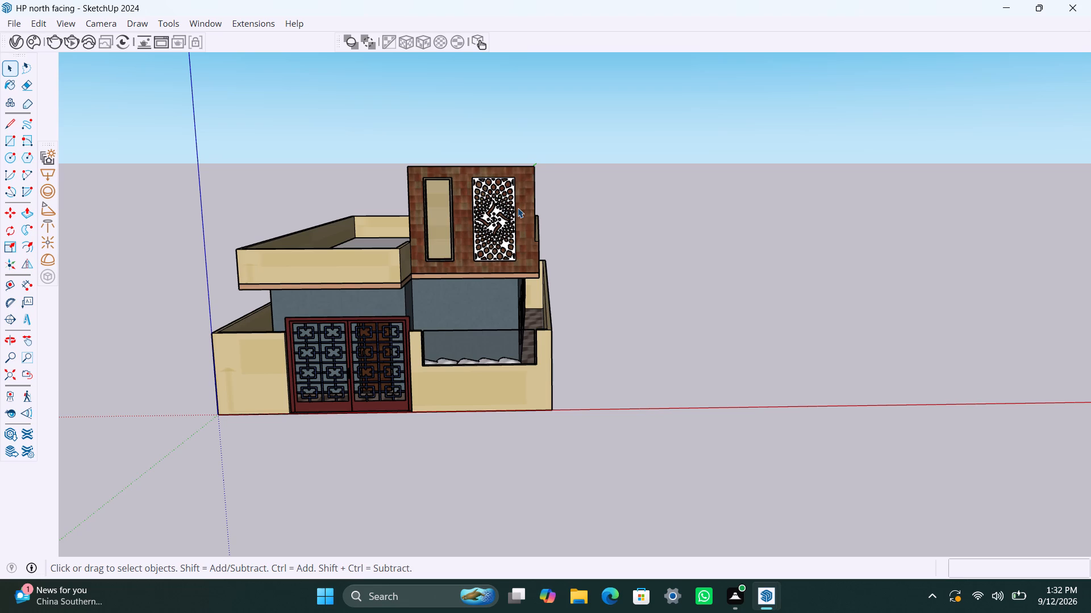
pyautogui.hotkey('ctrl', 's')
# Hide the drawing axes in the house model.
pyautogui.scroll(2, 376, 328)
pyautogui.keyDown('shift'); pyautogui.moveTo(373, 335); pyautogui.dragTo(571, 372, button='middle'); pyautogui.keyUp('shift')
pyautogui.scroll(1, 523, 398)
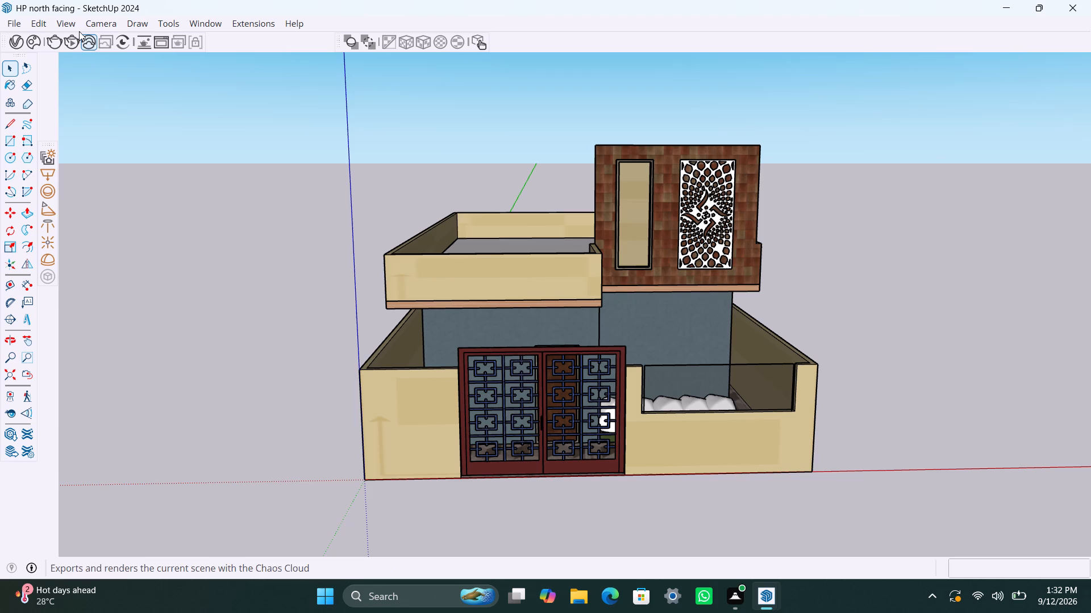
pyautogui.click(76, 22)
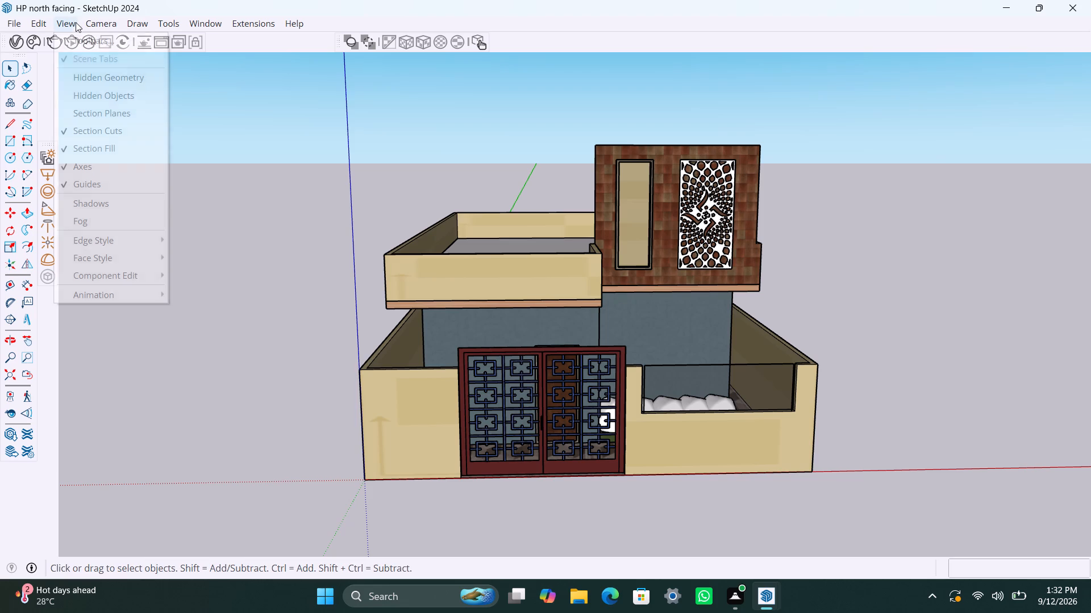
pyautogui.click(119, 166)
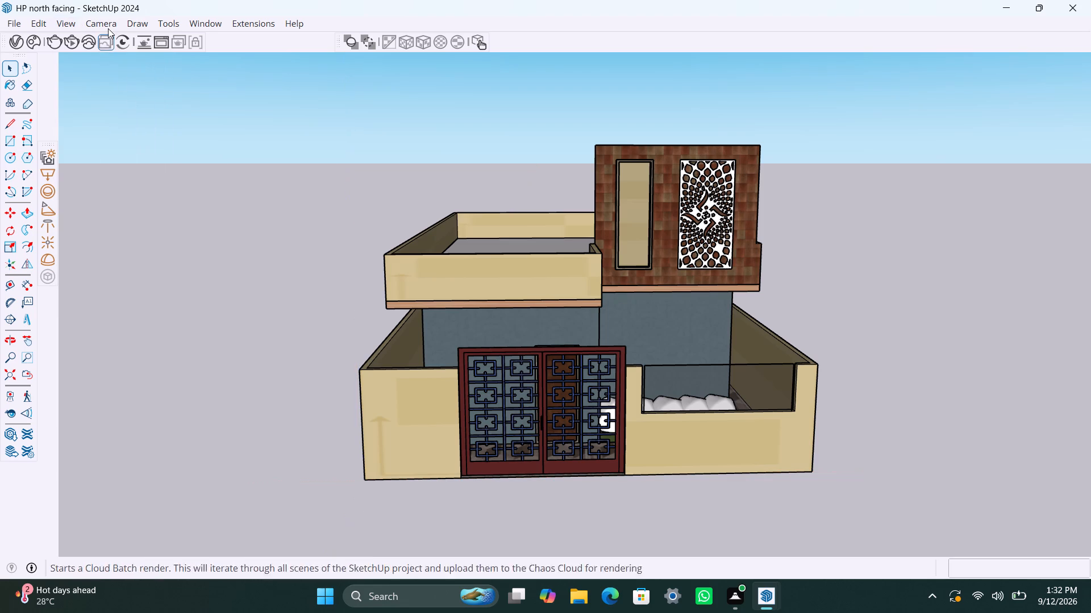
# Switch the camera to Two-Point Perspective and frame the house's front elevation nearly head-on.
pyautogui.click(109, 21)
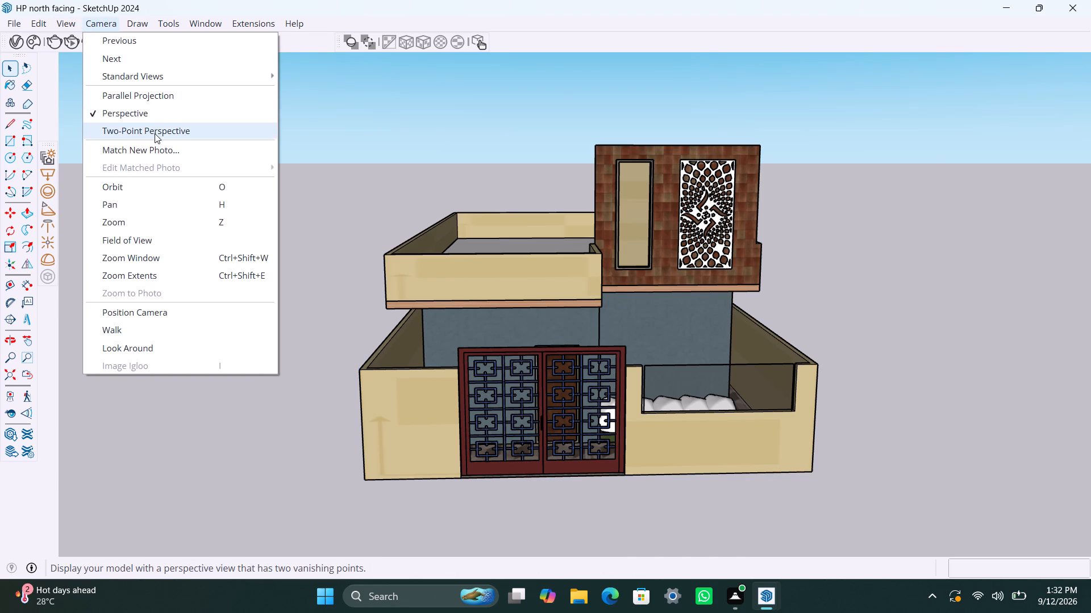
pyautogui.click(155, 133)
pyautogui.keyDown('shift'); pyautogui.moveTo(520, 454); pyautogui.dragTo(502, 339, button='middle'); pyautogui.keyUp('shift')
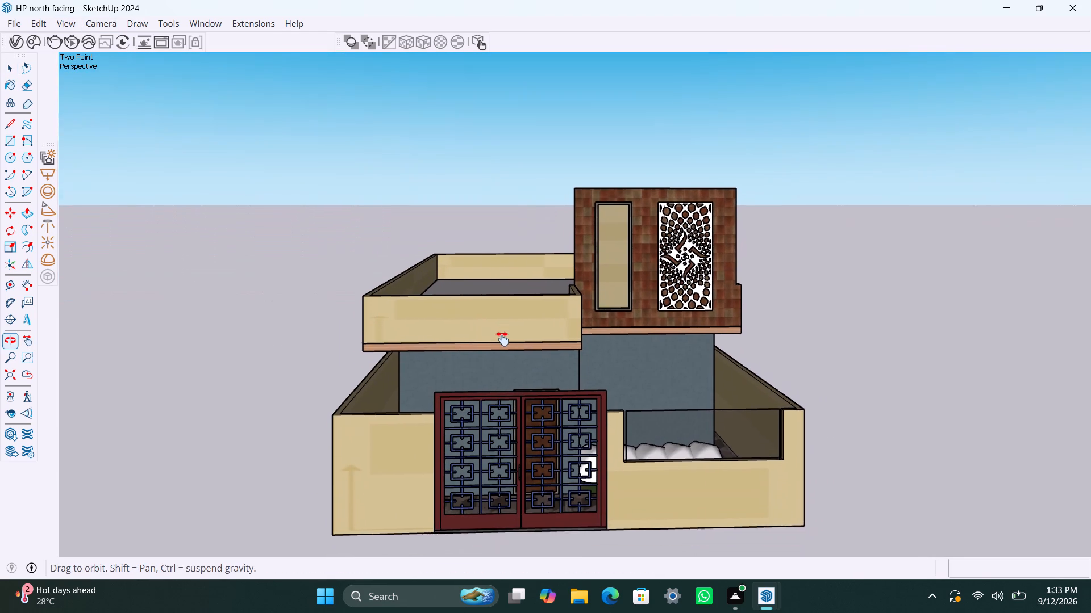
pyautogui.keyDown('shift'); pyautogui.moveTo(502, 339); pyautogui.dragTo(502, 321, button='middle'); pyautogui.keyUp('shift')
pyautogui.scroll(3, 547, 343)
pyautogui.moveTo(588, 368); pyautogui.dragTo(581, 364, button='middle')
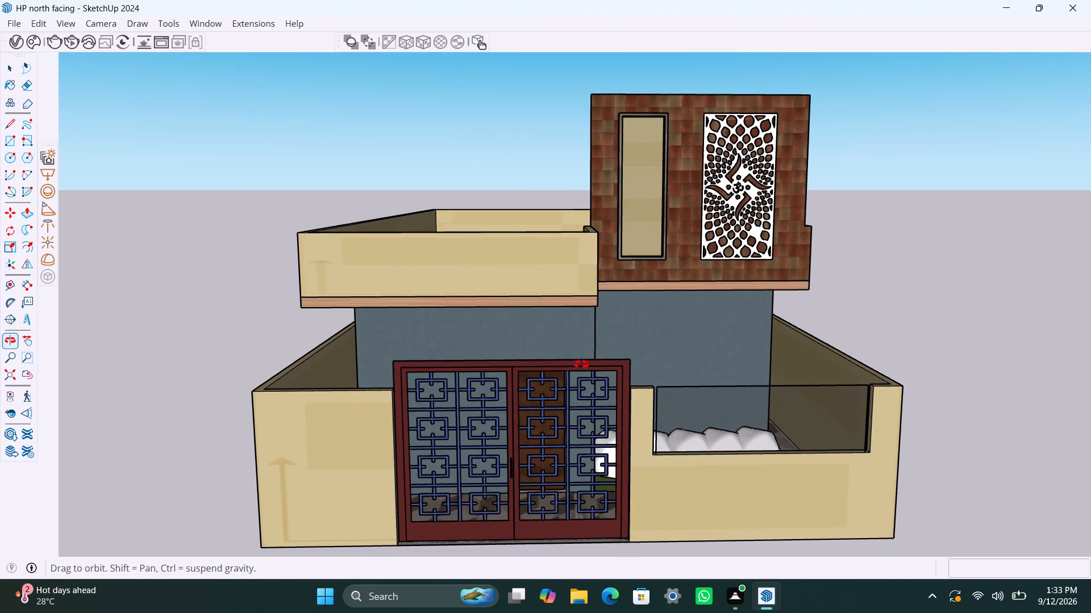
pyautogui.moveTo(581, 364); pyautogui.dragTo(571, 366, button='middle')
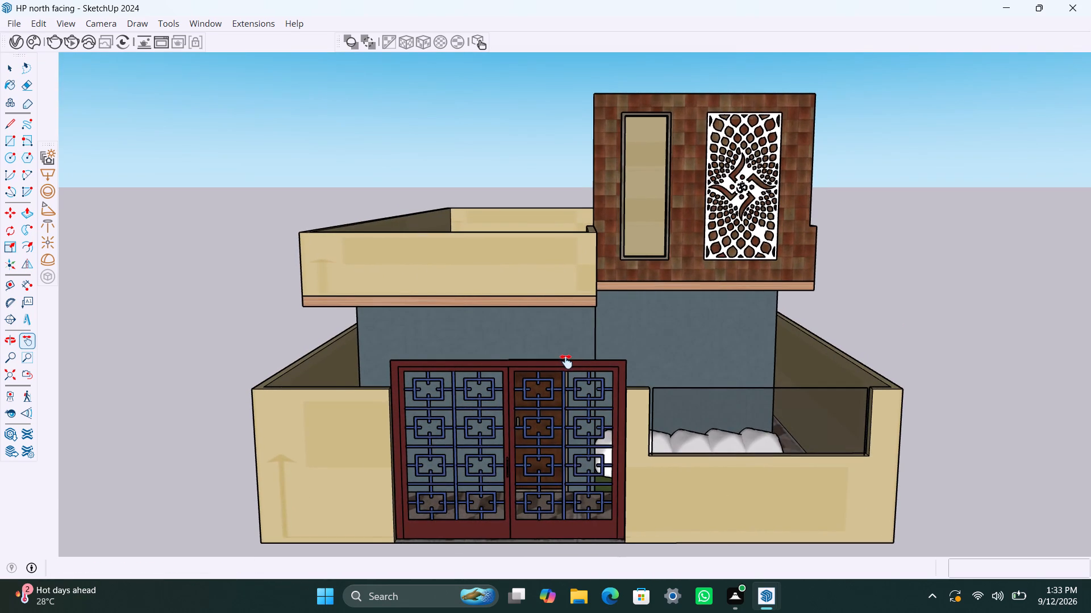
pyautogui.moveTo(566, 358); pyautogui.dragTo(566, 351, button='middle')
pyautogui.scroll(1, 577, 334)
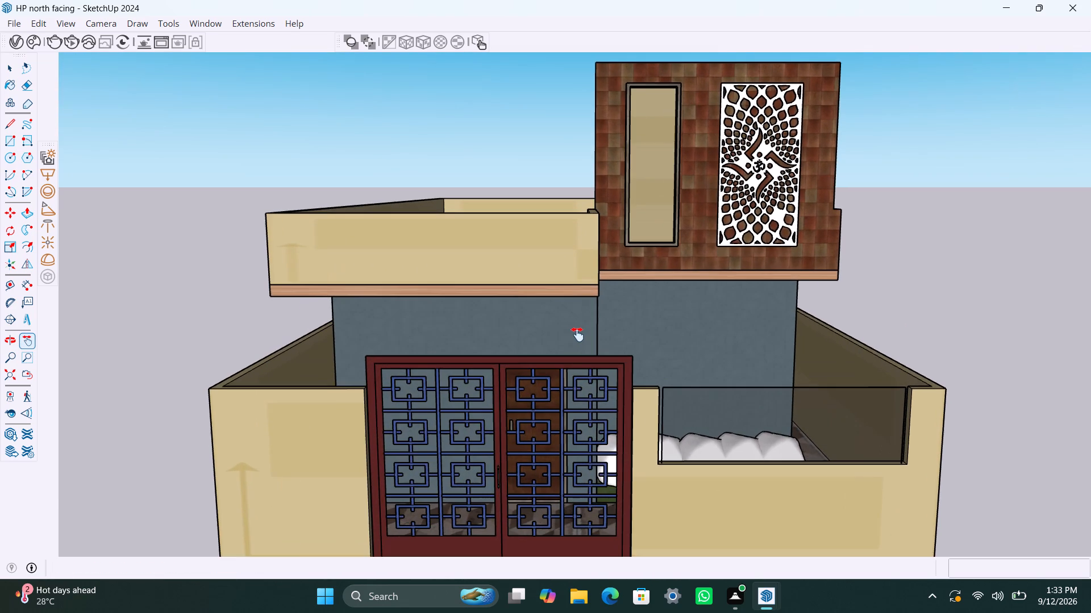
pyautogui.scroll(-1, 588, 358)
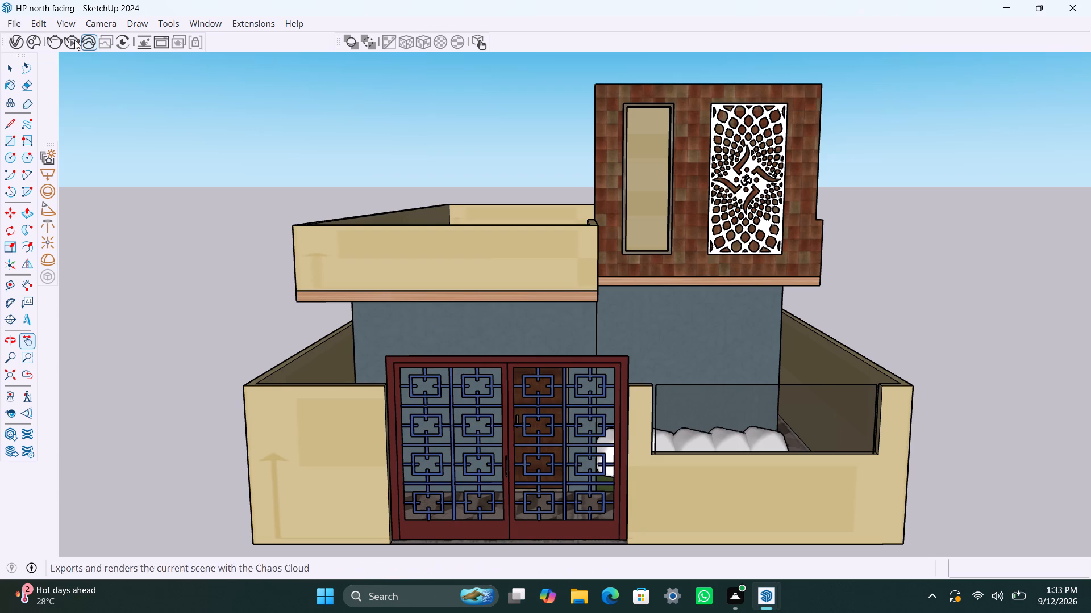
# Reapply Two-Point Perspective and reframe the view so the whole front elevation fits, from parapet to gate base.
pyautogui.click(100, 26)
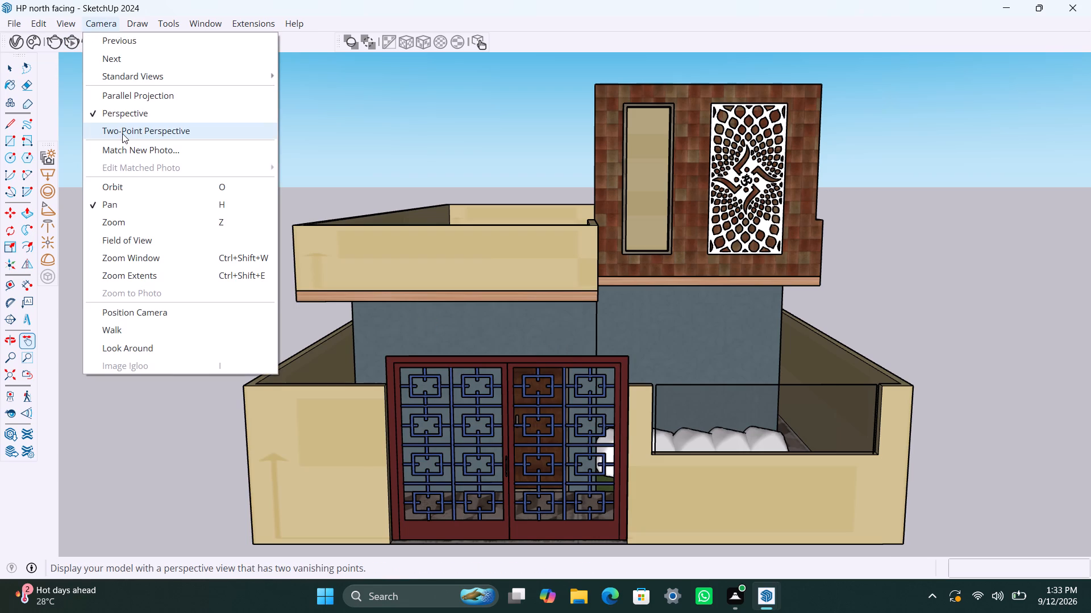
pyautogui.click(122, 133)
pyautogui.keyDown('shift'); pyautogui.moveTo(373, 312); pyautogui.dragTo(373, 234, button='middle'); pyautogui.keyUp('shift')
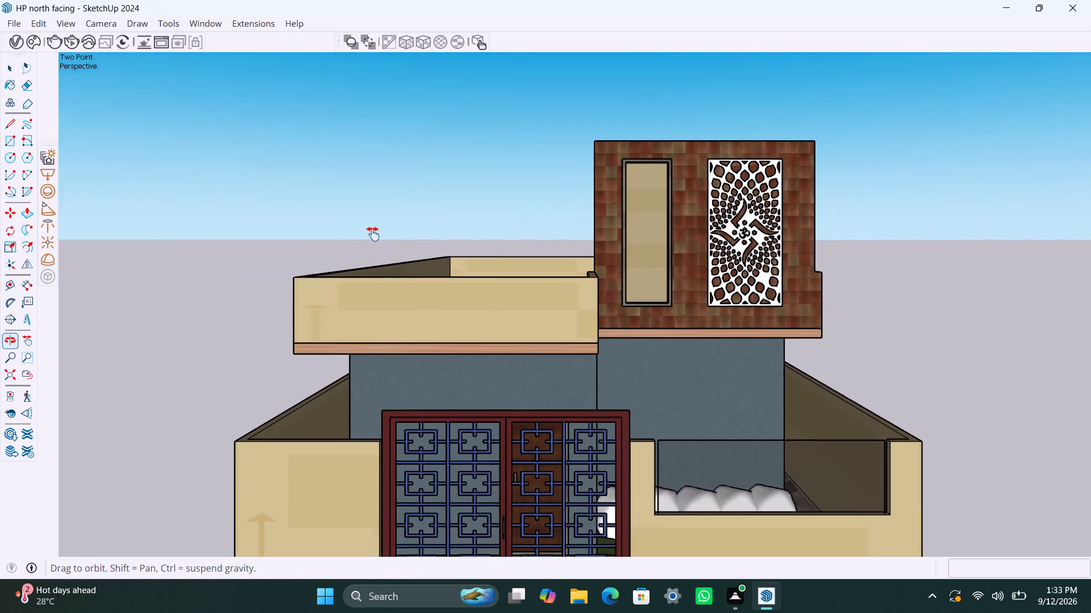
pyautogui.keyDown('shift'); pyautogui.moveTo(373, 234); pyautogui.dragTo(361, 171, button='middle'); pyautogui.keyUp('shift')
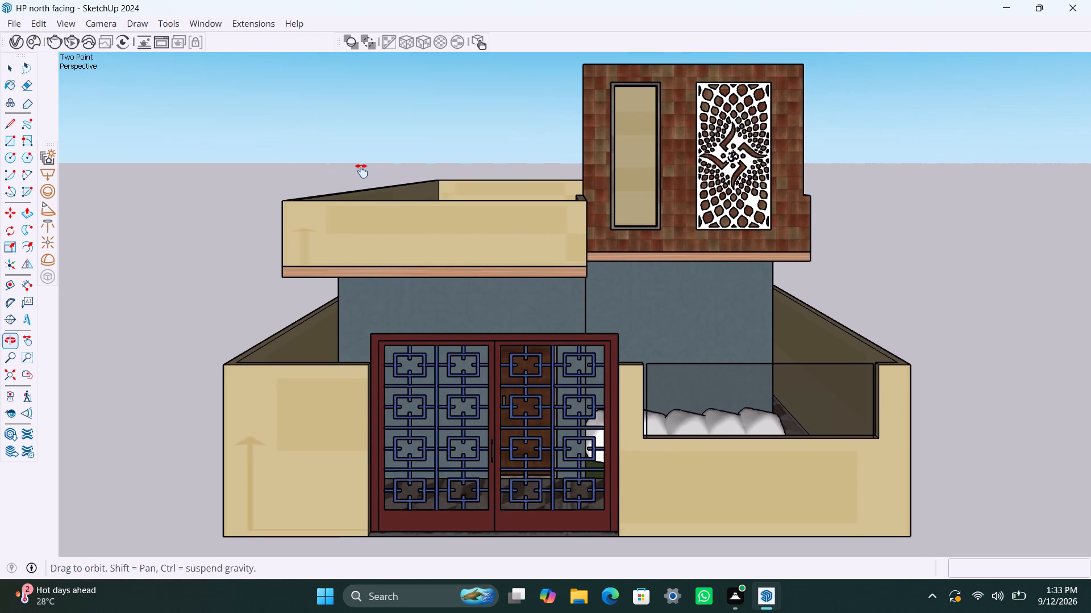
pyautogui.keyDown('shift'); pyautogui.moveTo(361, 171); pyautogui.dragTo(364, 173, button='middle'); pyautogui.keyUp('shift')
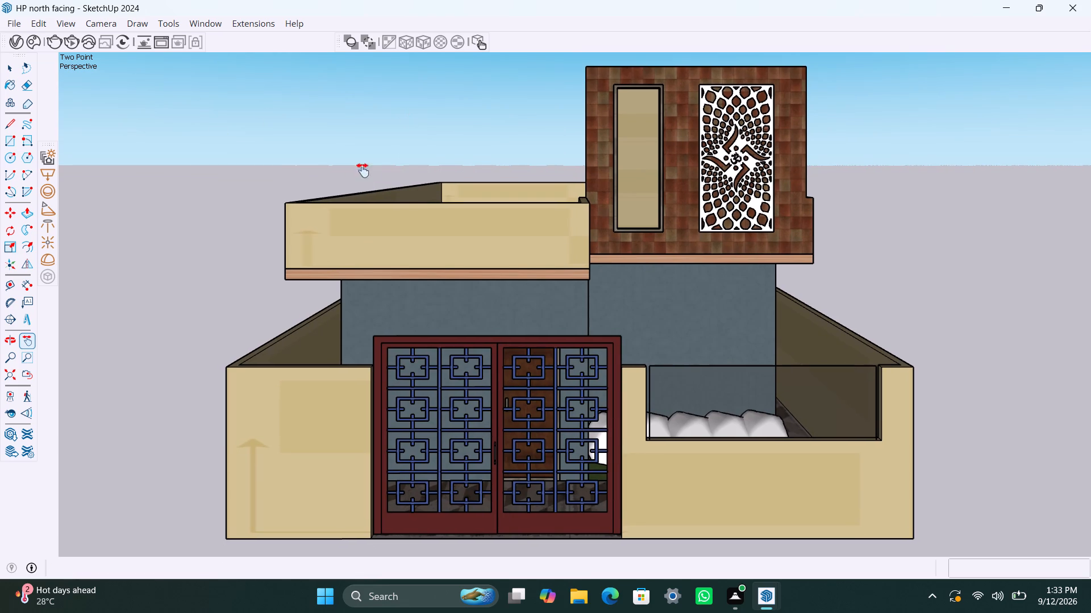
# Start an interactive render of the two-point perspective front view.
pyautogui.click(65, 41)
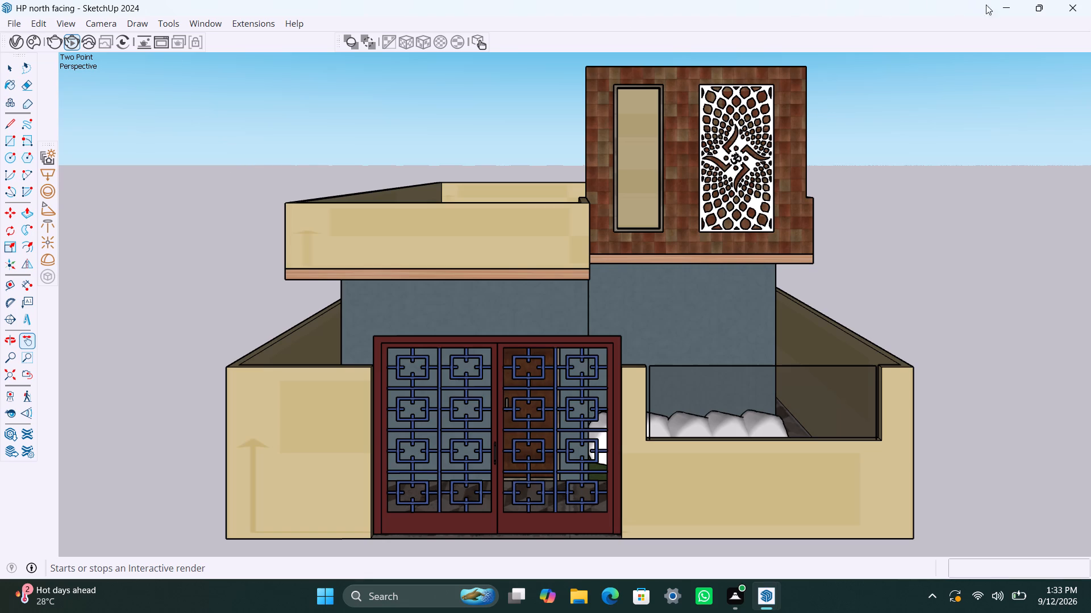
# Minimise the house model window to reach the CNC Jali design 2 model.
pyautogui.click(1009, 4)
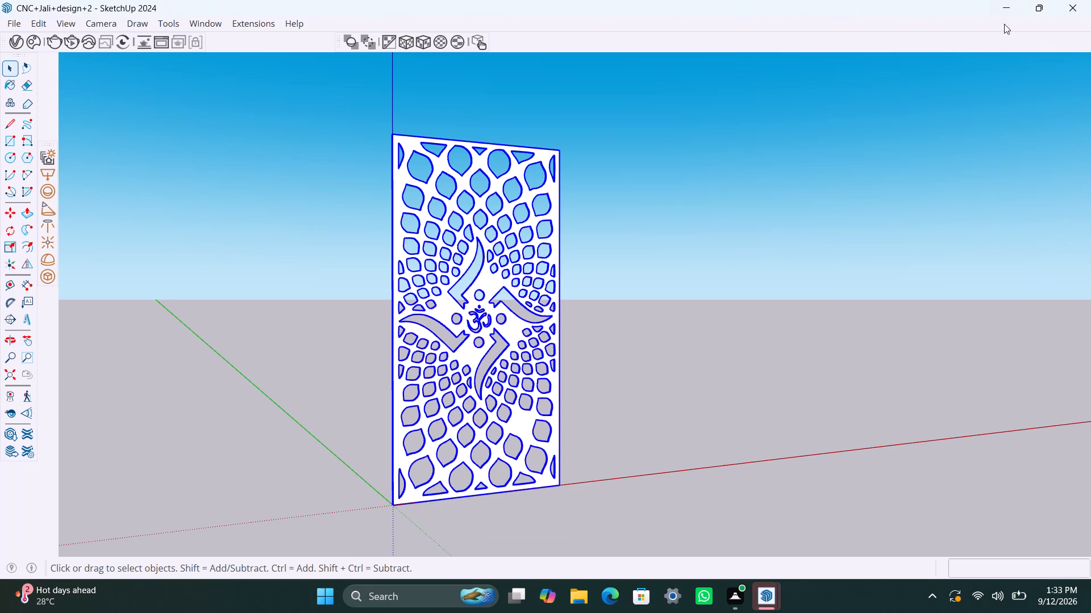
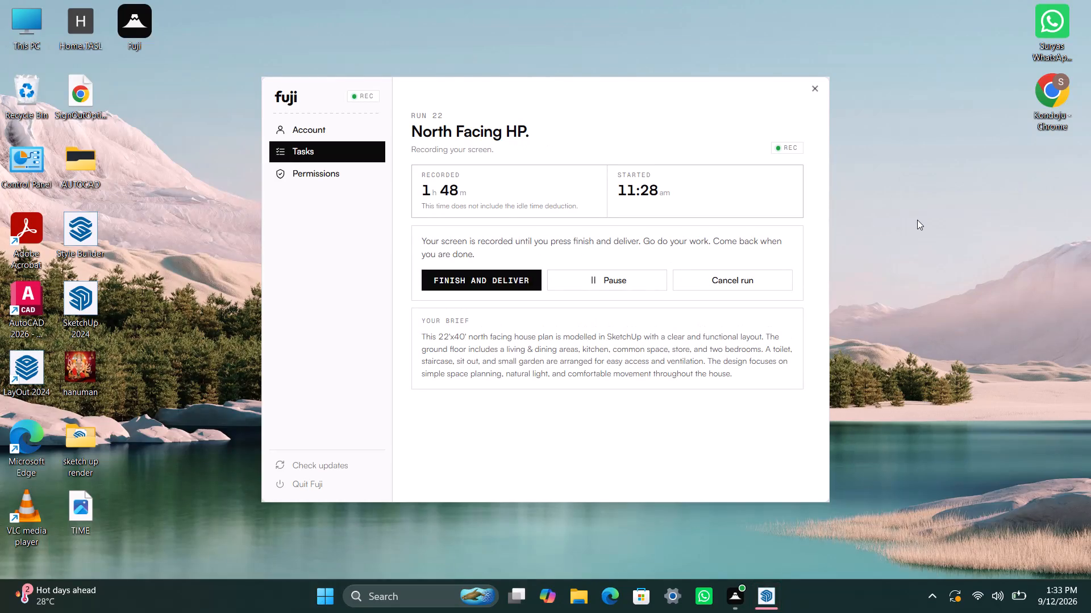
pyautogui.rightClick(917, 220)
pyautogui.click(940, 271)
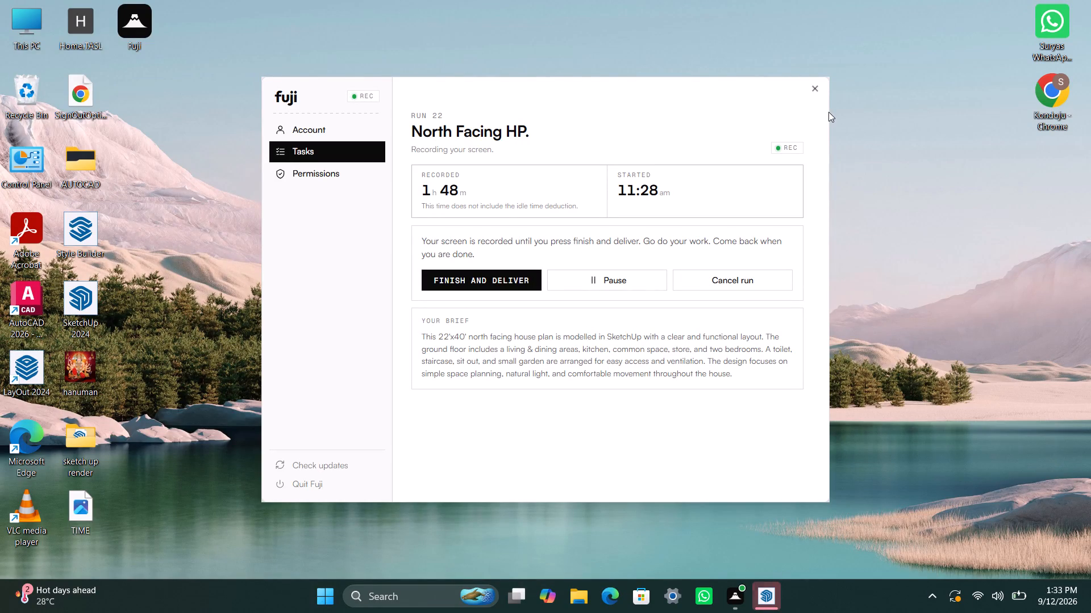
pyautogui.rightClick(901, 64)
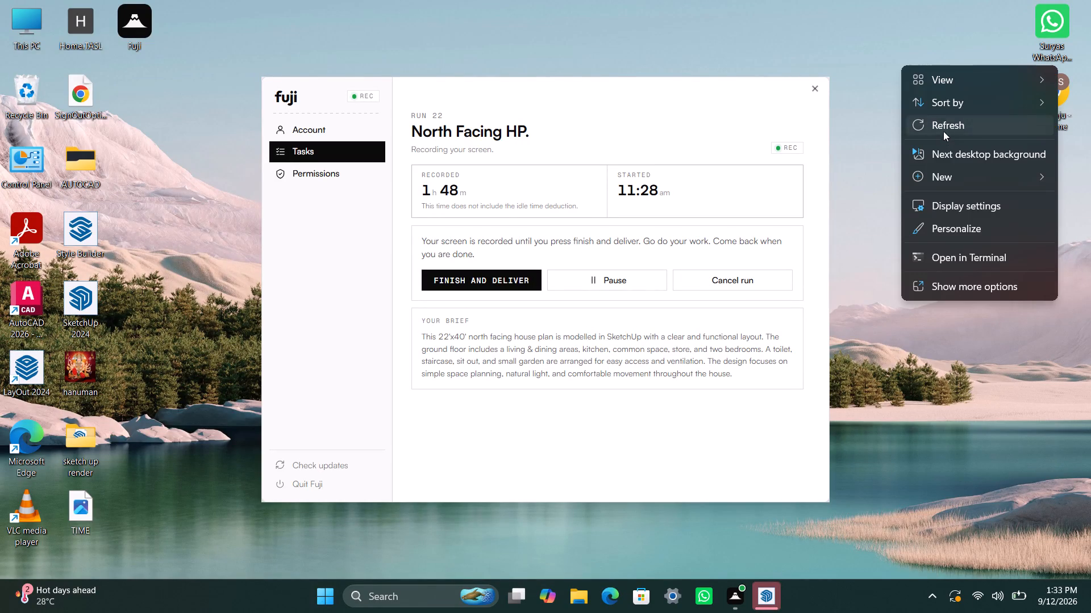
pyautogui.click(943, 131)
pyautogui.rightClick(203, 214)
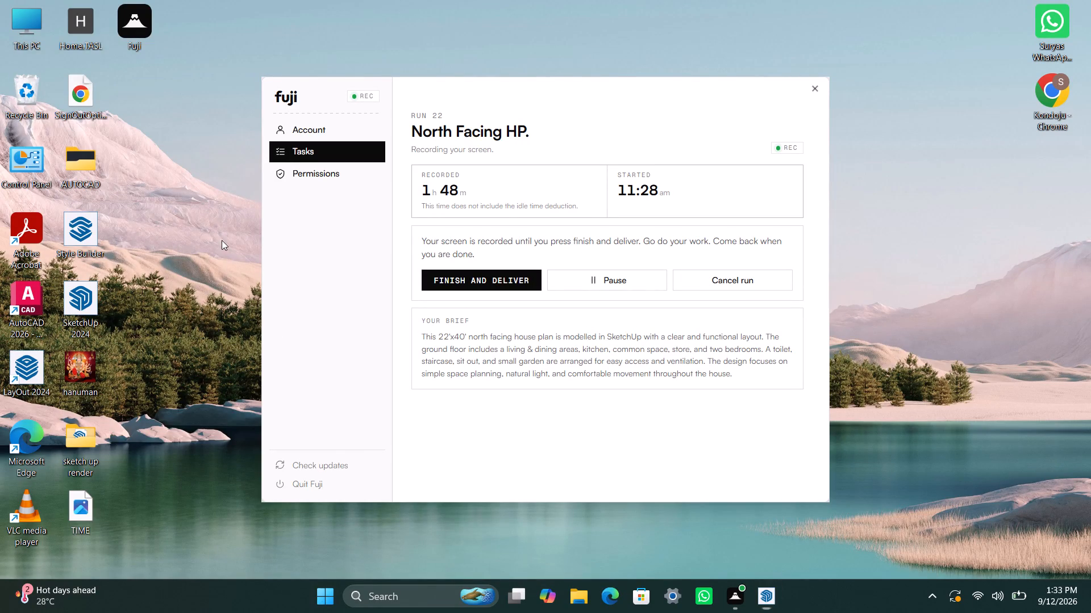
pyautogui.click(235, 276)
# Switch back to SketchUp and close the V-Ray Asset Editor and the Chaos Cosmos Browser.
pyautogui.click(763, 586)
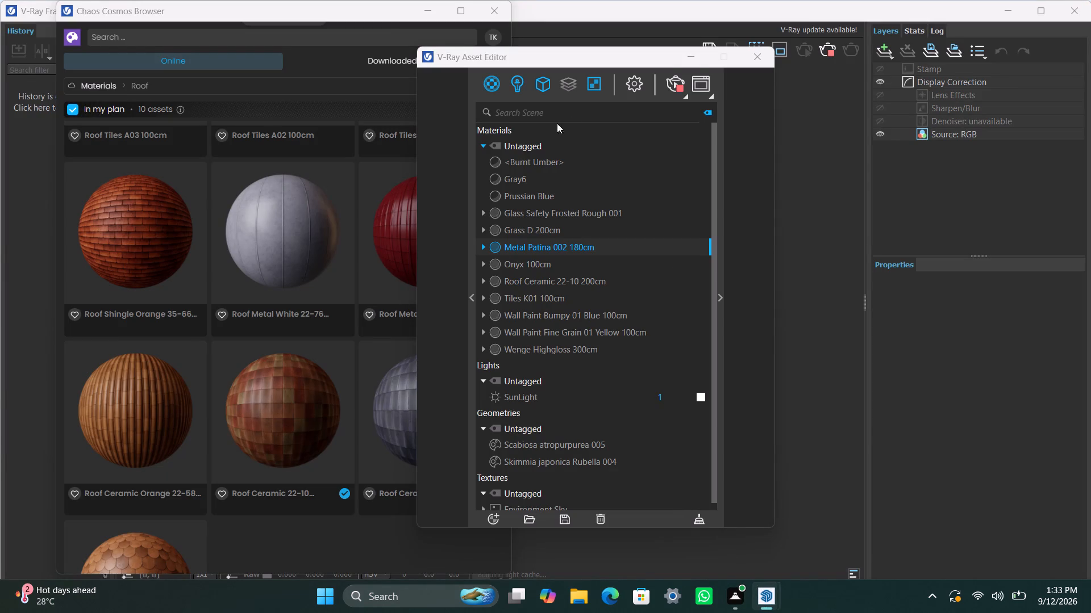
pyautogui.click(751, 63)
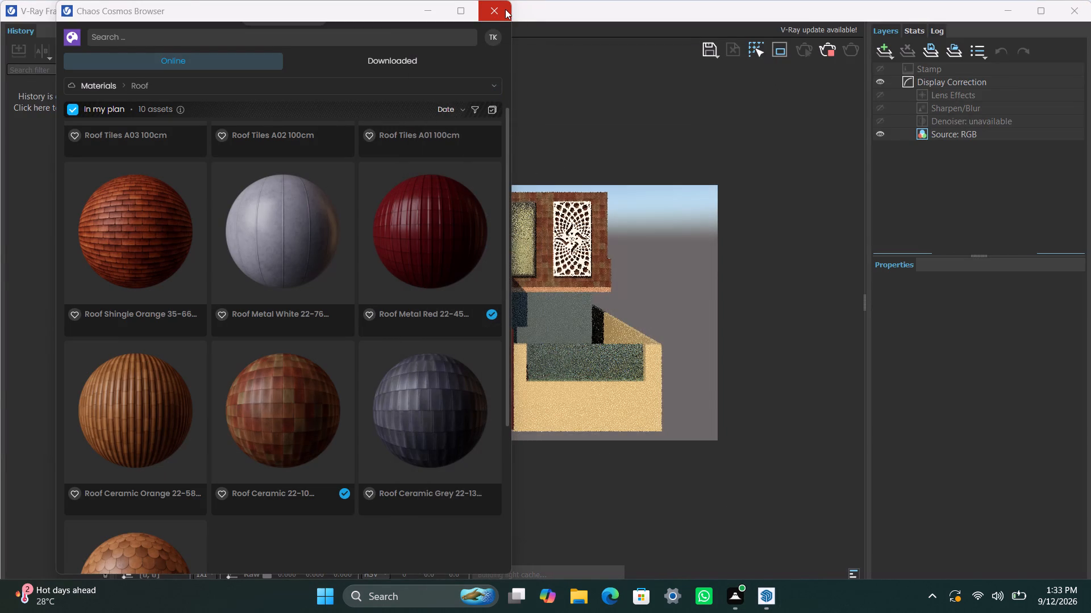
pyautogui.click(505, 9)
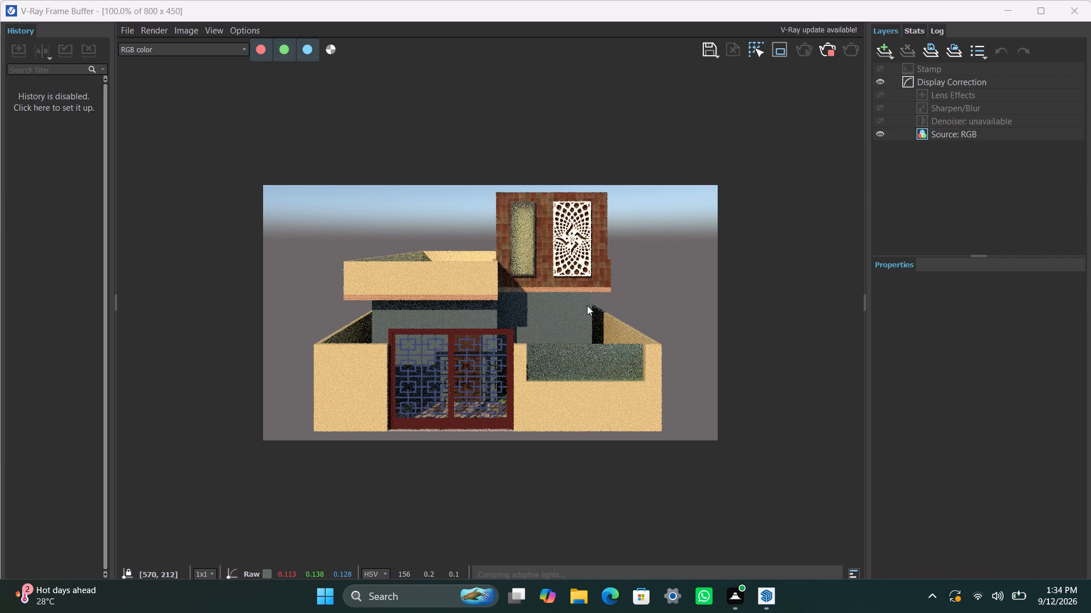
# Inspect the rendered front view, stop the interactive render and minimise the V-Ray Frame Buffer.
pyautogui.scroll(-2, 549, 363)
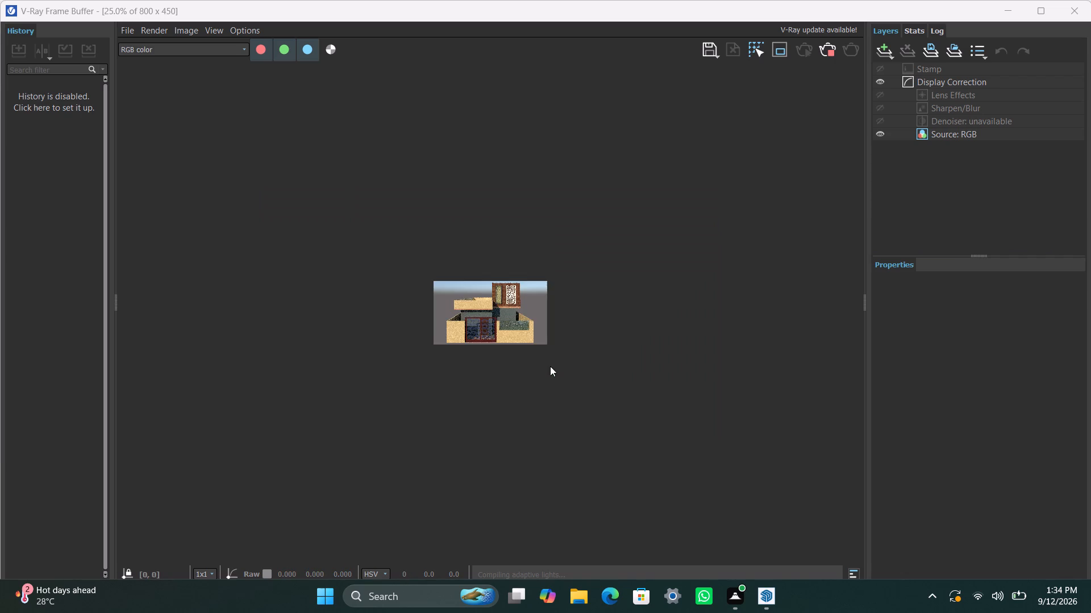
pyautogui.scroll(2, 554, 341)
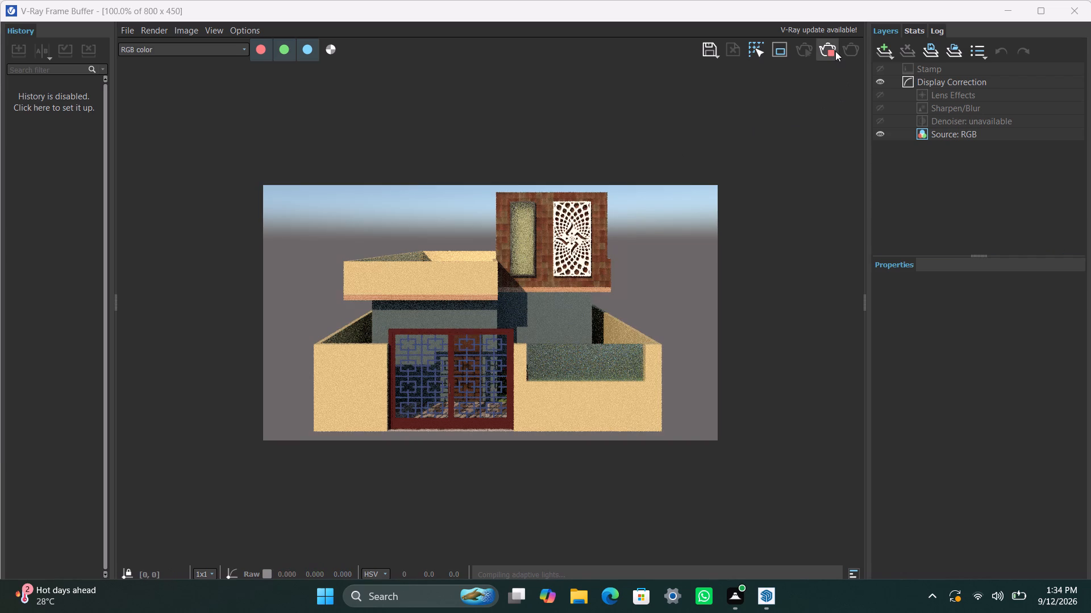
pyautogui.click(832, 51)
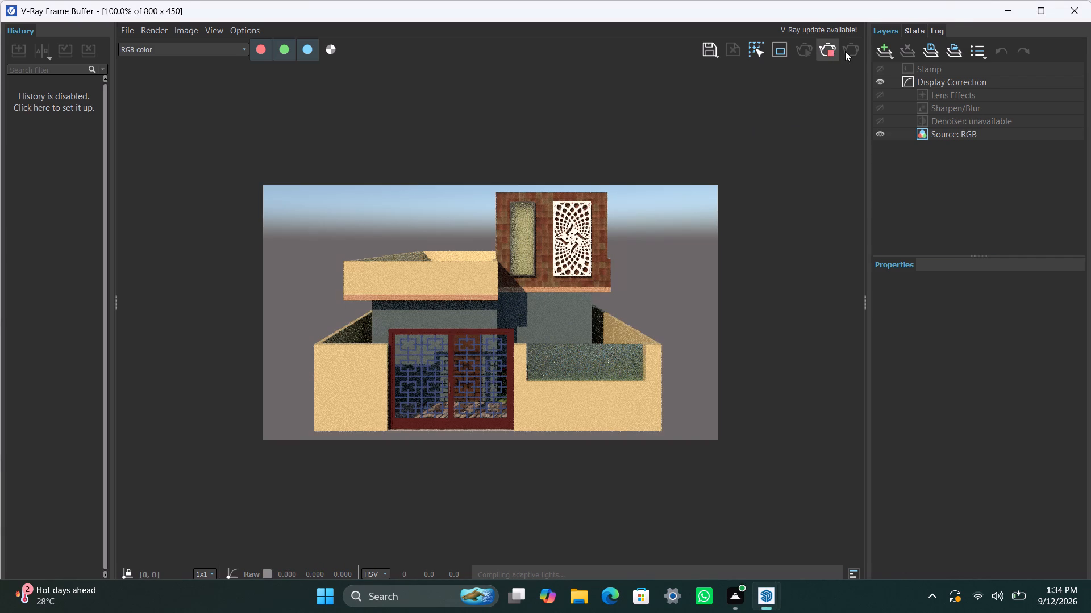
pyautogui.click(1011, 6)
# Reframe the whole front elevation from a slightly raised viewpoint in Two-Point Perspective, with the roof terrace in view.
pyautogui.scroll(-4, 603, 342)
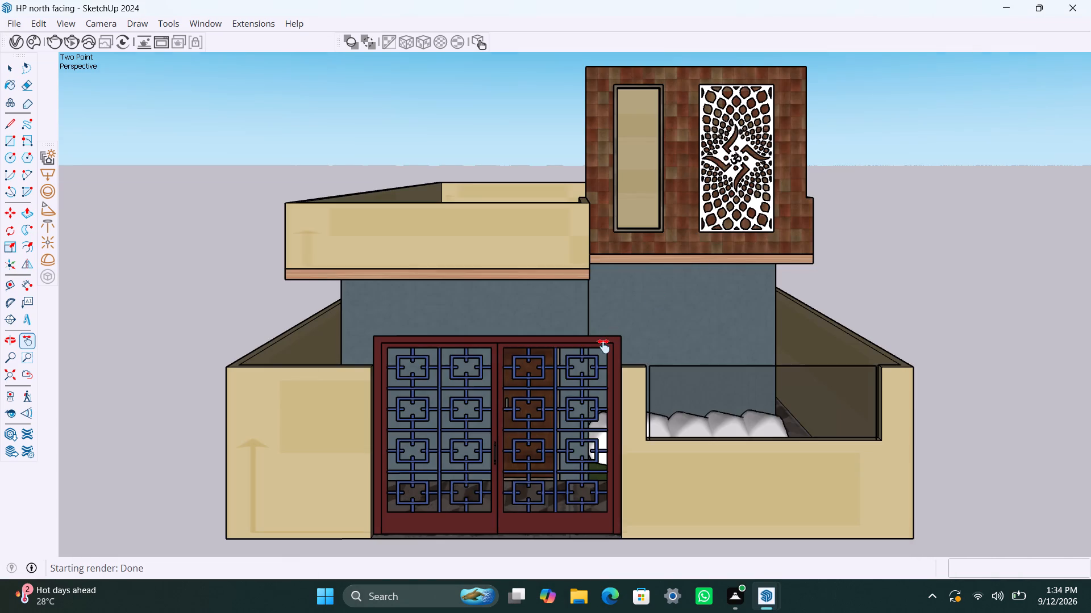
pyautogui.moveTo(746, 232); pyautogui.dragTo(236, 379, button='middle')
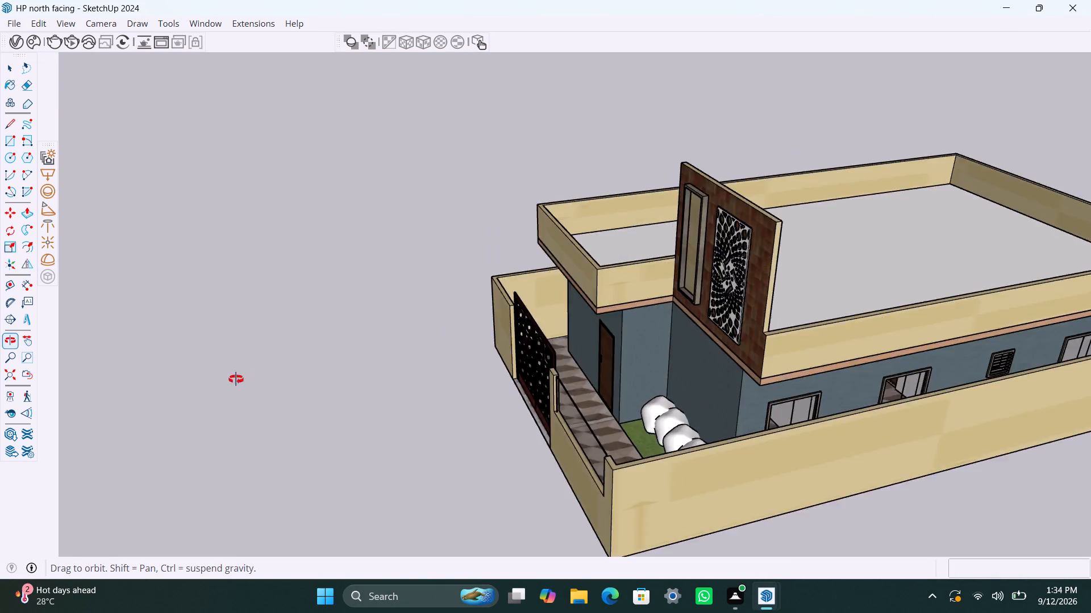
pyautogui.moveTo(236, 379); pyautogui.dragTo(428, 398, button='middle')
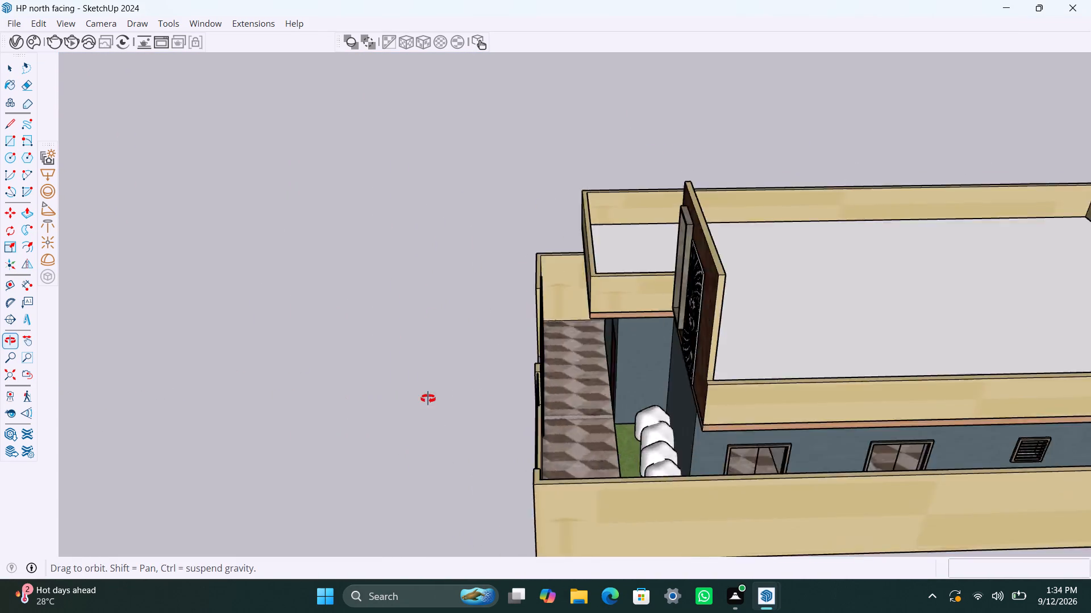
pyautogui.moveTo(428, 398); pyautogui.dragTo(769, 321, button='middle')
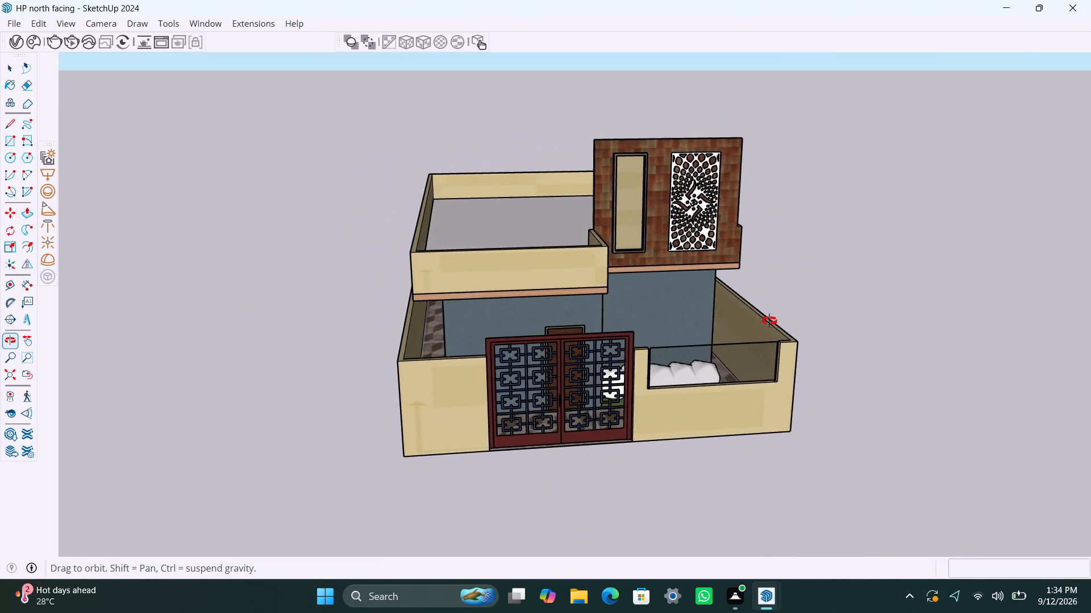
pyautogui.moveTo(769, 321); pyautogui.dragTo(727, 331, button='middle')
pyautogui.scroll(1, 639, 352)
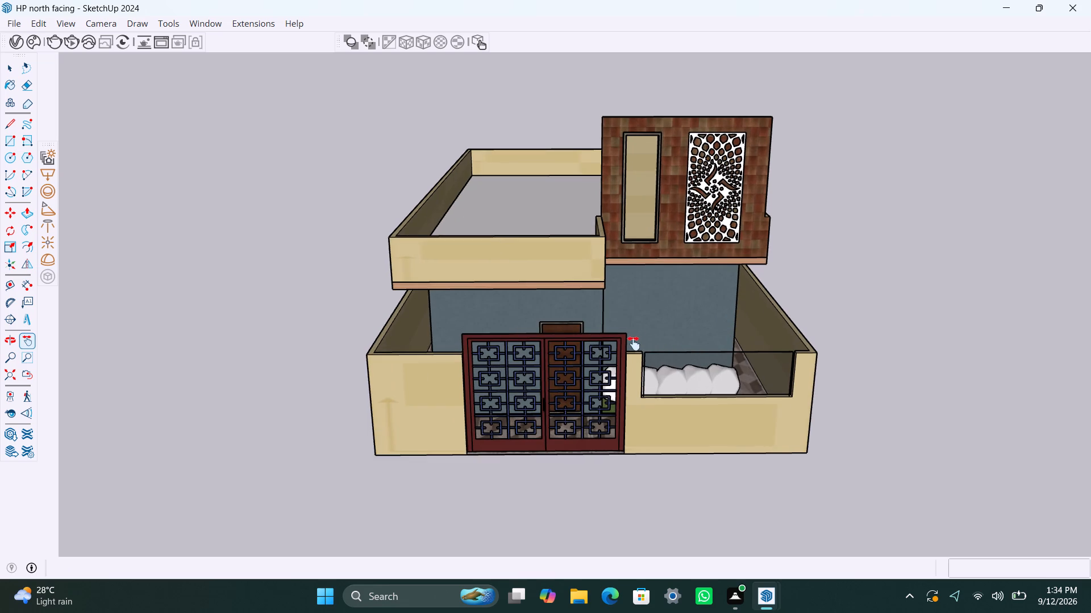
pyautogui.scroll(3, 605, 321)
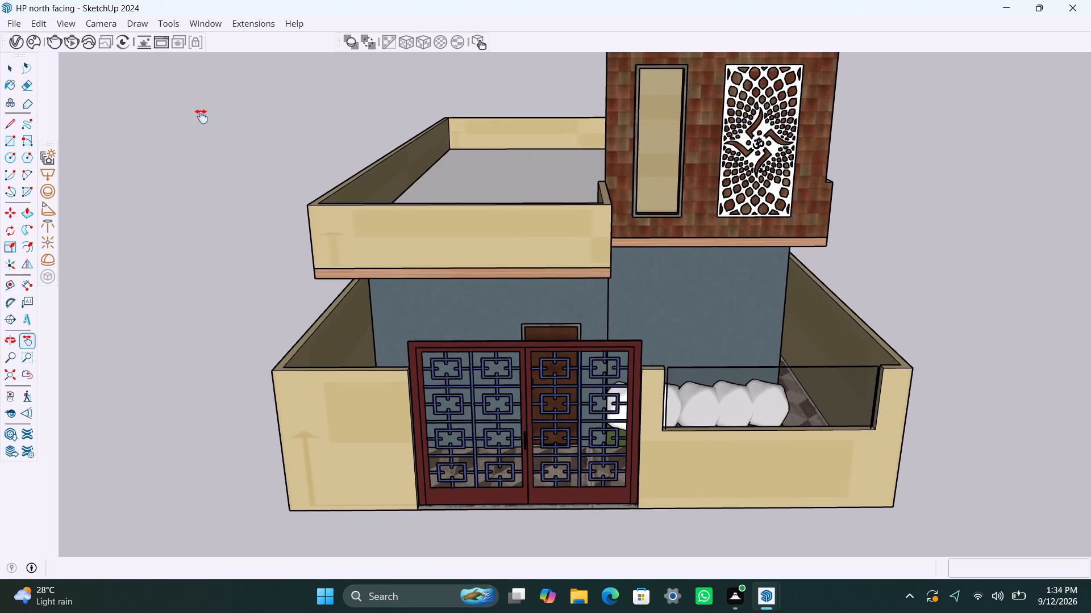
pyautogui.click(95, 26)
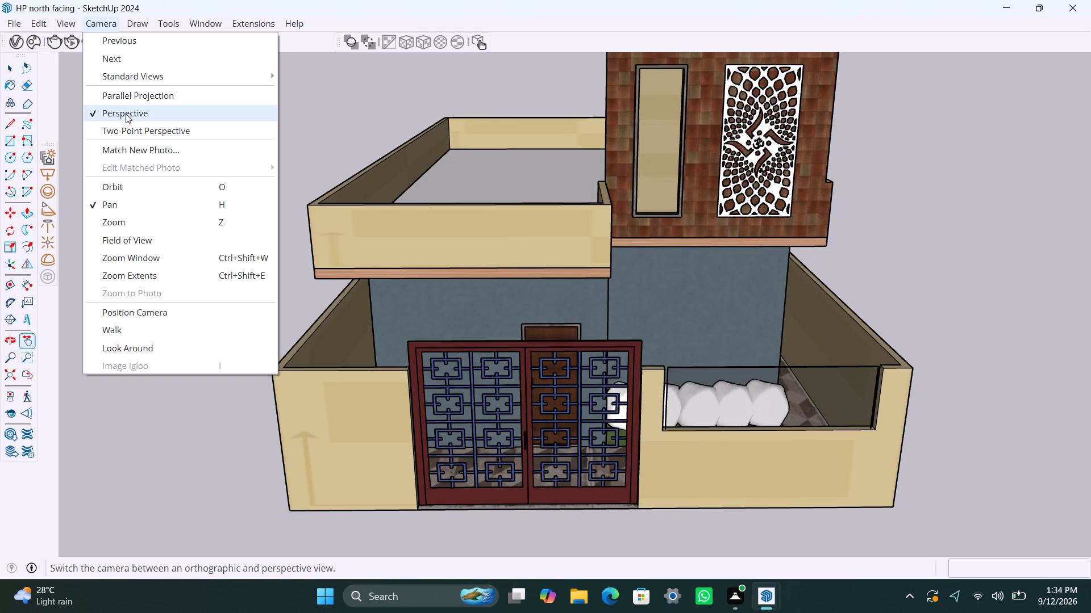
pyautogui.click(125, 129)
pyautogui.keyDown('shift'); pyautogui.moveTo(571, 410); pyautogui.dragTo(540, 358, button='middle'); pyautogui.keyUp('shift')
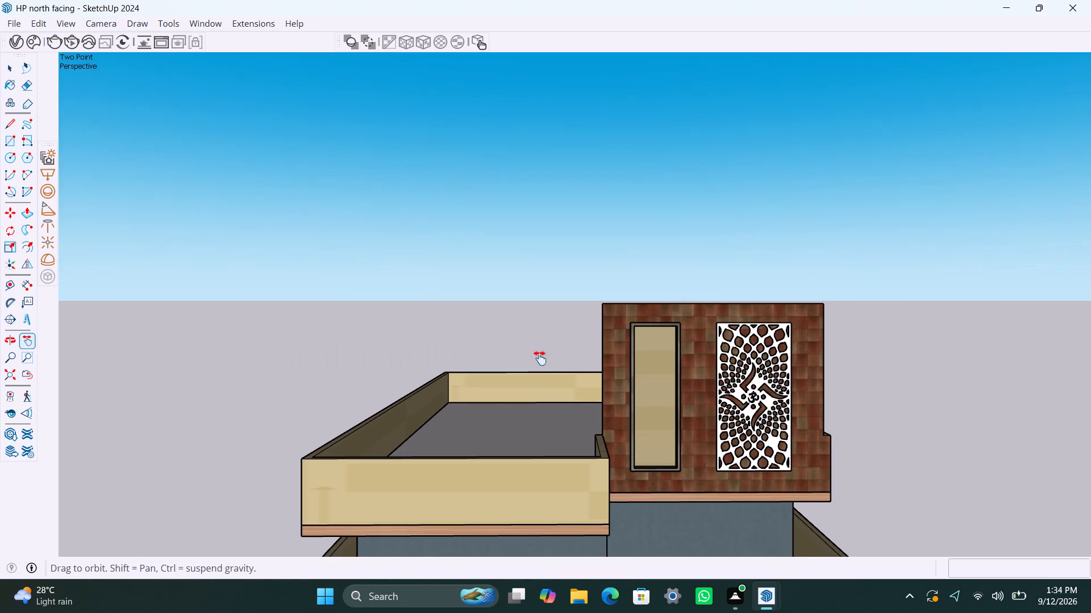
pyautogui.keyDown('shift'); pyautogui.moveTo(540, 358); pyautogui.dragTo(549, 180, button='middle'); pyautogui.keyUp('shift')
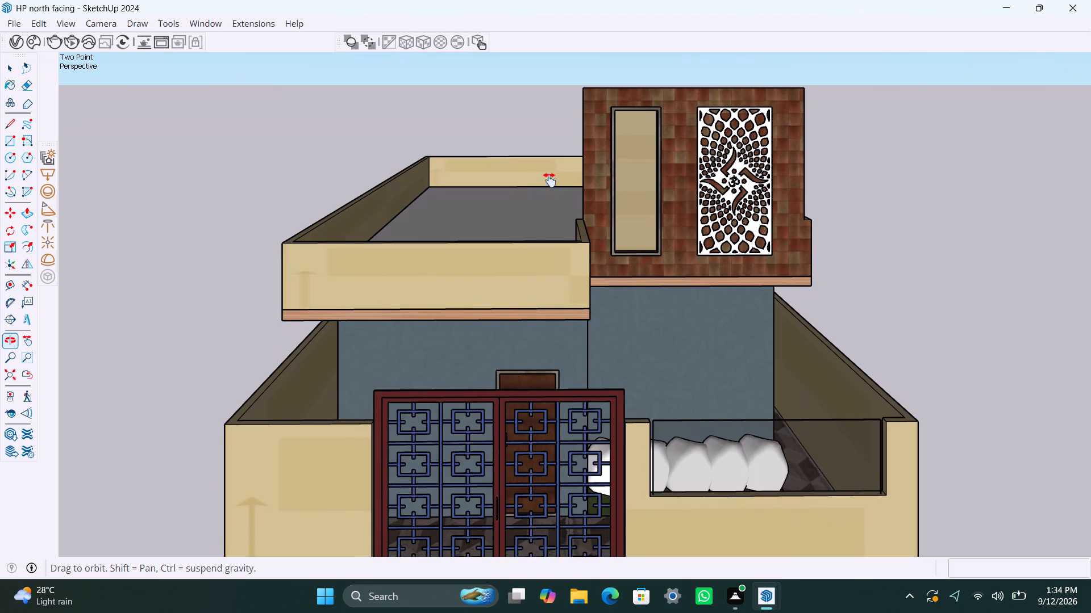
pyautogui.keyDown('shift'); pyautogui.moveTo(549, 180); pyautogui.dragTo(555, 141, button='middle'); pyautogui.keyUp('shift')
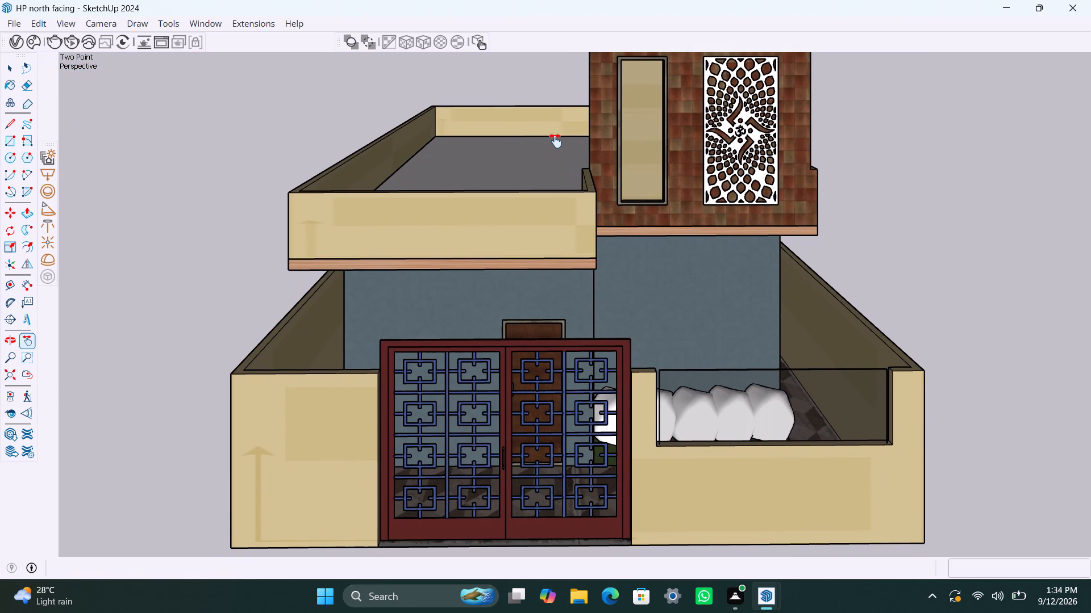
pyautogui.keyDown('shift'); pyautogui.moveTo(555, 141); pyautogui.dragTo(557, 148, button='middle'); pyautogui.keyUp('shift')
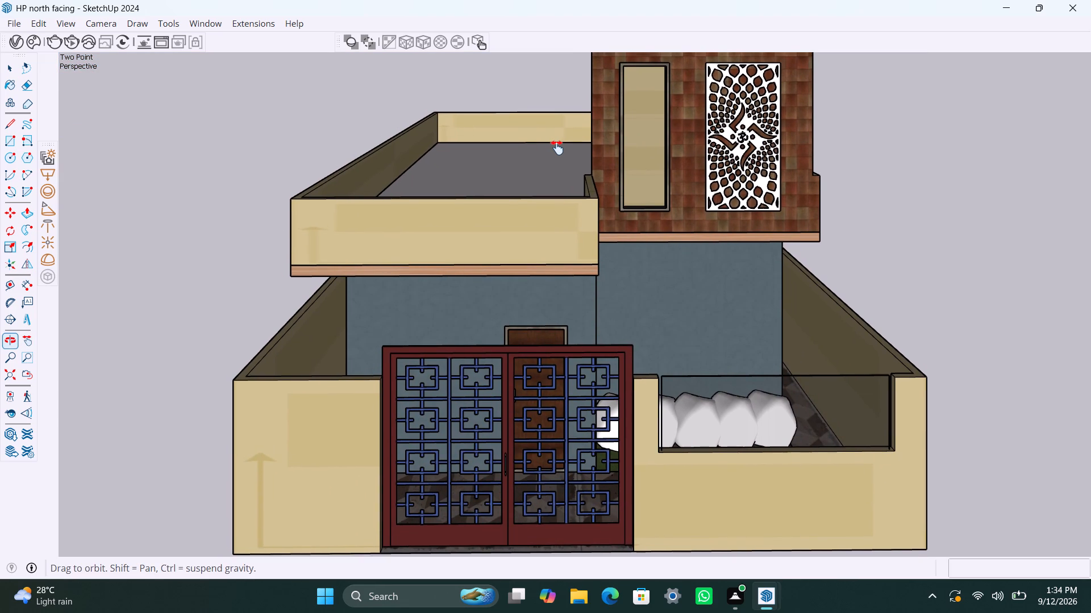
pyautogui.keyDown('shift'); pyautogui.moveTo(557, 148); pyautogui.dragTo(558, 159, button='middle'); pyautogui.keyUp('shift')
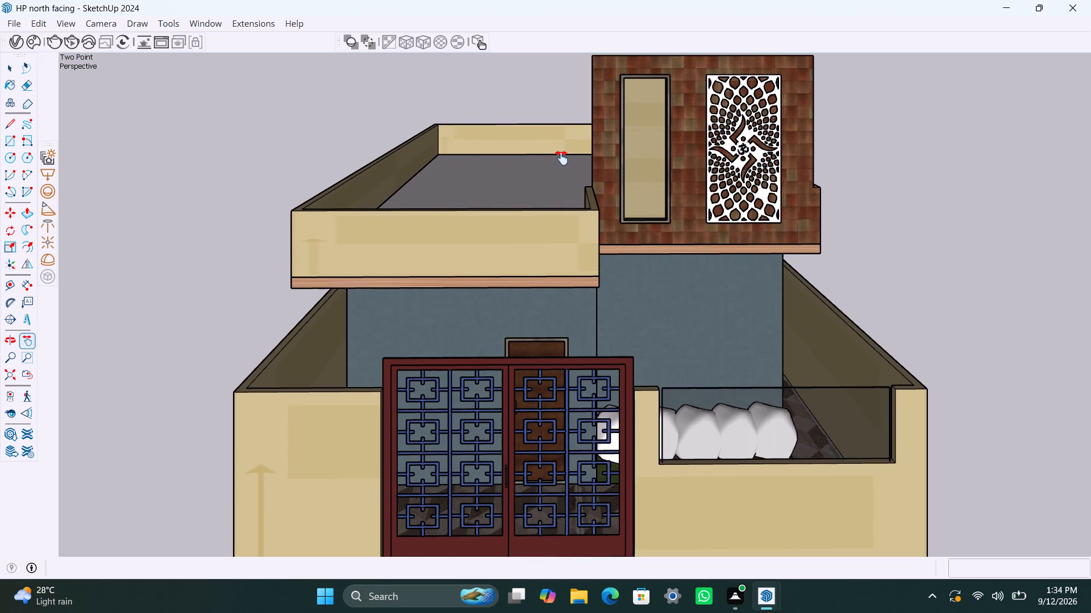
pyautogui.scroll(-1, 561, 158)
pyautogui.scroll(1, 563, 154)
pyautogui.scroll(-1, 563, 154)
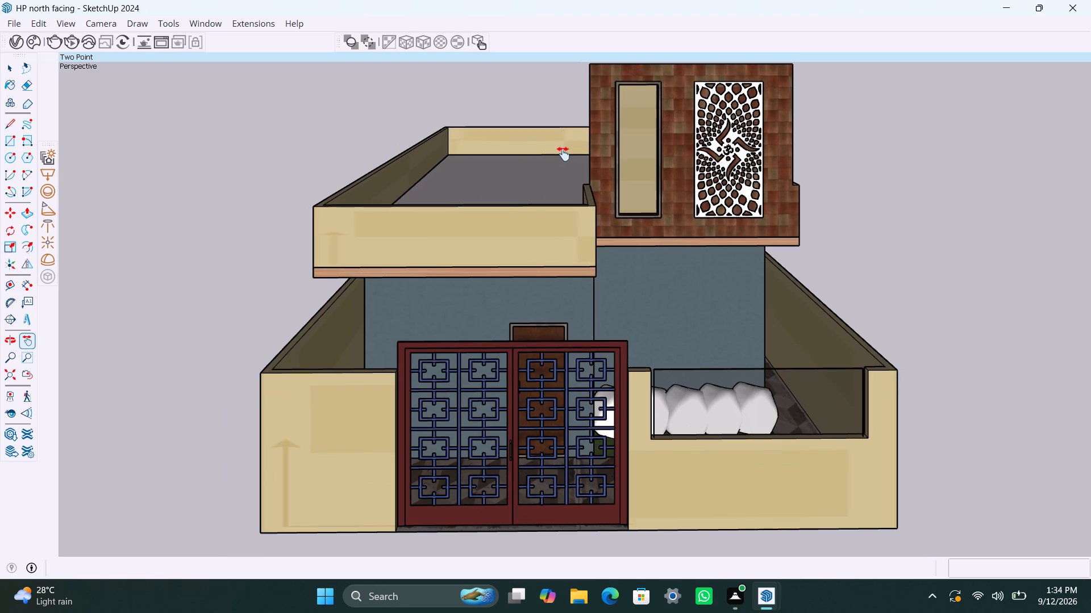
pyautogui.keyDown('shift'); pyautogui.moveTo(563, 154); pyautogui.dragTo(569, 169, button='middle'); pyautogui.keyUp('shift')
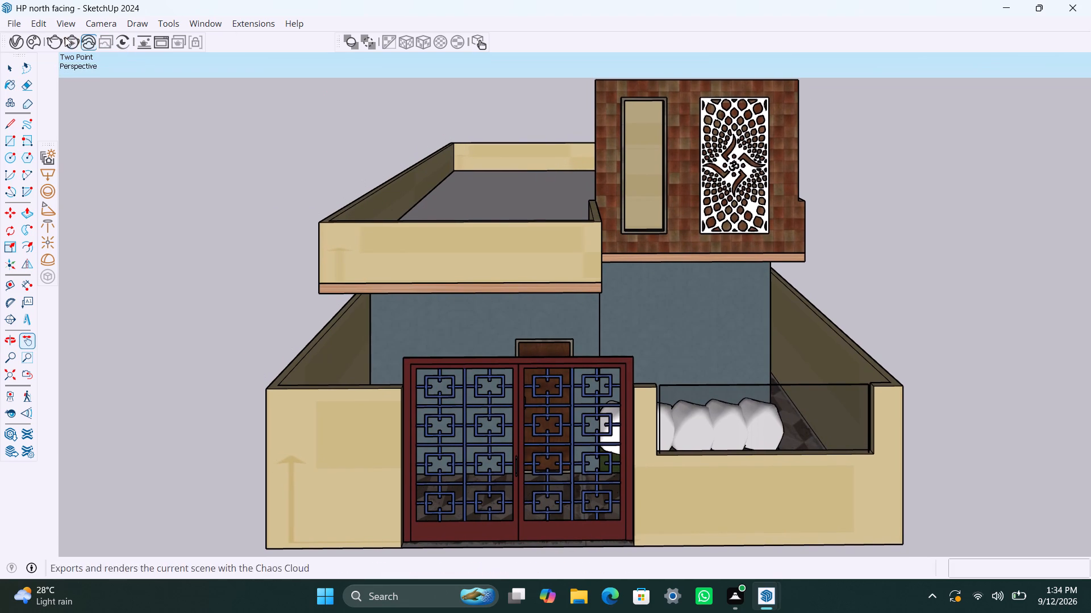
# Set the SunLight intensity to 0.2 in the V-Ray Asset Editor.
pyautogui.click(18, 44)
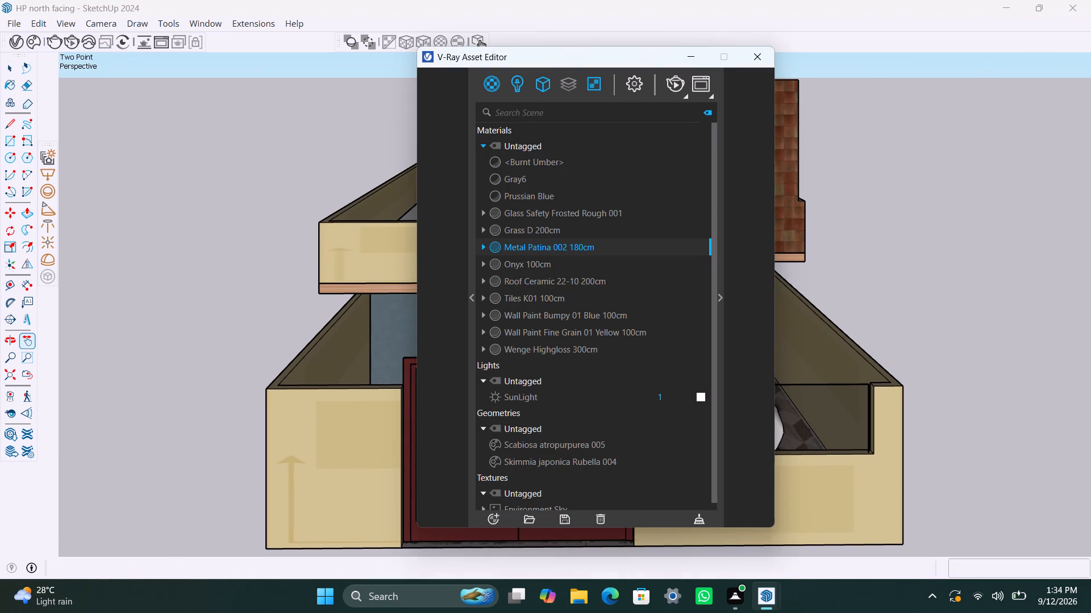
pyautogui.click(715, 293)
pyautogui.click(723, 295)
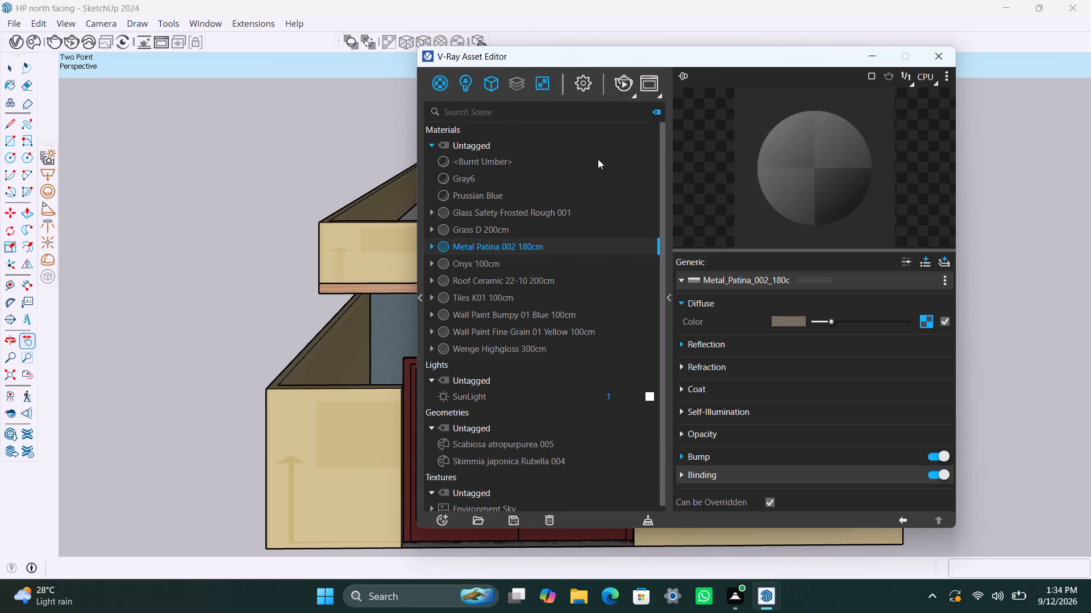
pyautogui.click(470, 80)
pyautogui.moveTo(640, 157); pyautogui.dragTo(567, 174)
pyautogui.write('0.2')
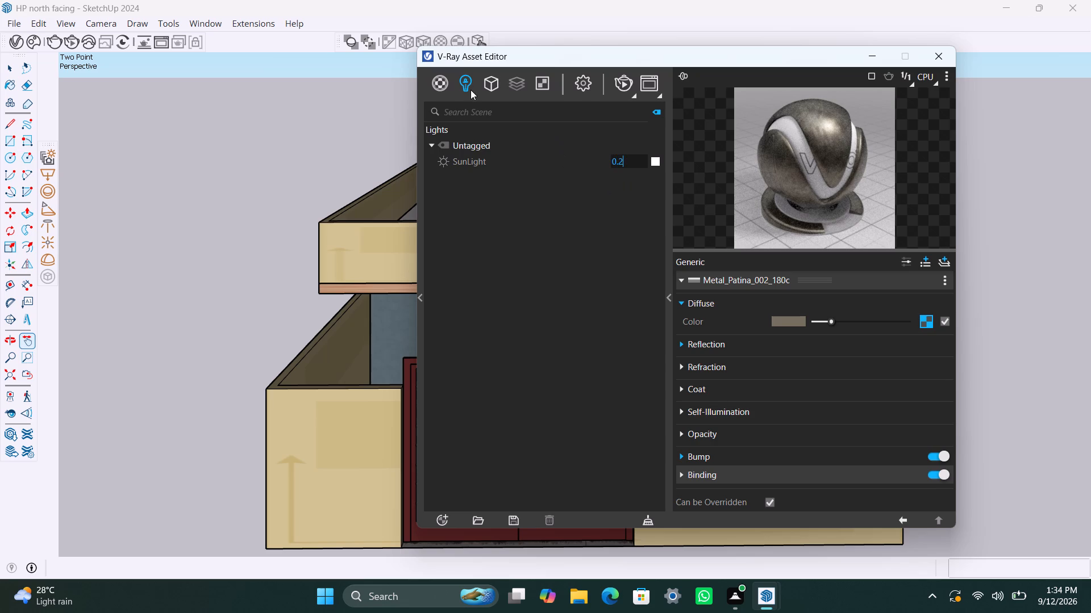
# Add a Dome Light on the ground beside the compound wall and set its intensity to 10.
pyautogui.click(49, 259)
pyautogui.click(185, 502)
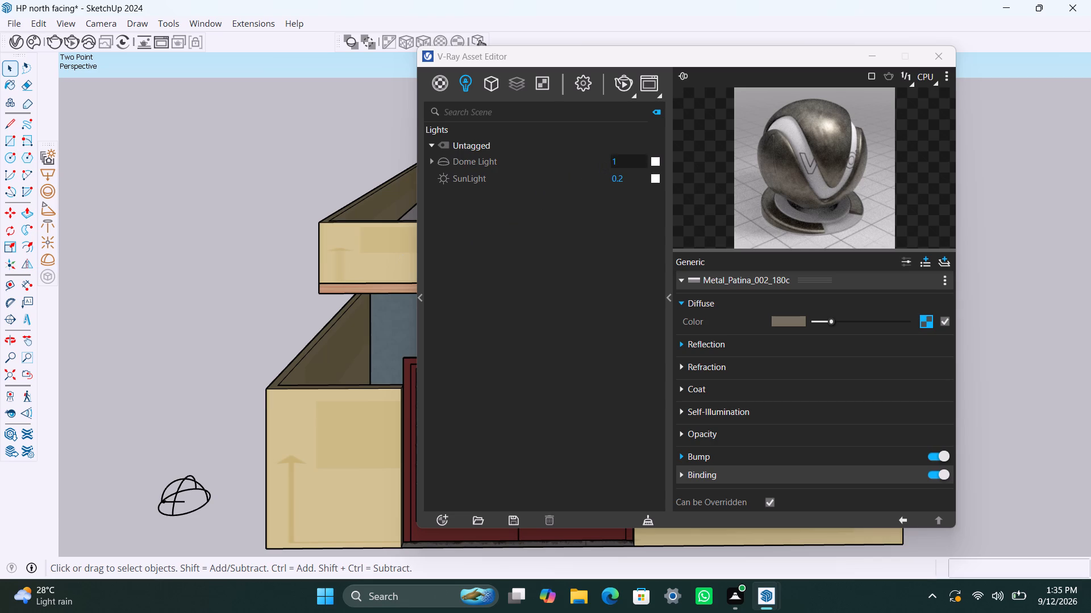
pyautogui.moveTo(626, 161); pyautogui.dragTo(573, 176)
pyautogui.write('10')
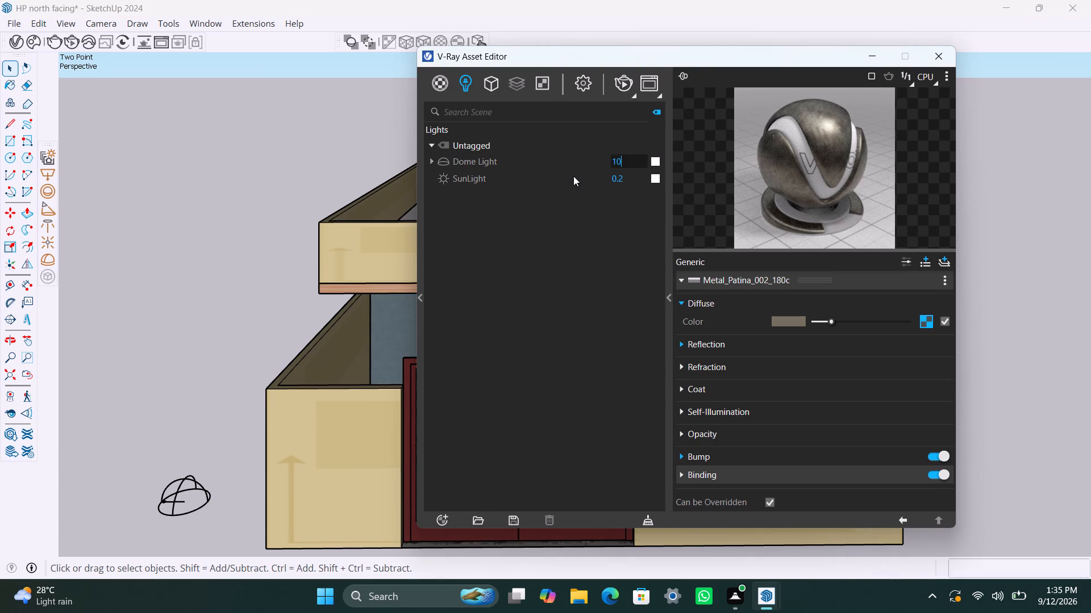
pyautogui.click(630, 297)
# Load charolettenbrunn_park_2k.exr from the Materials folder as the Dome Light's HDR texture.
pyautogui.click(656, 162)
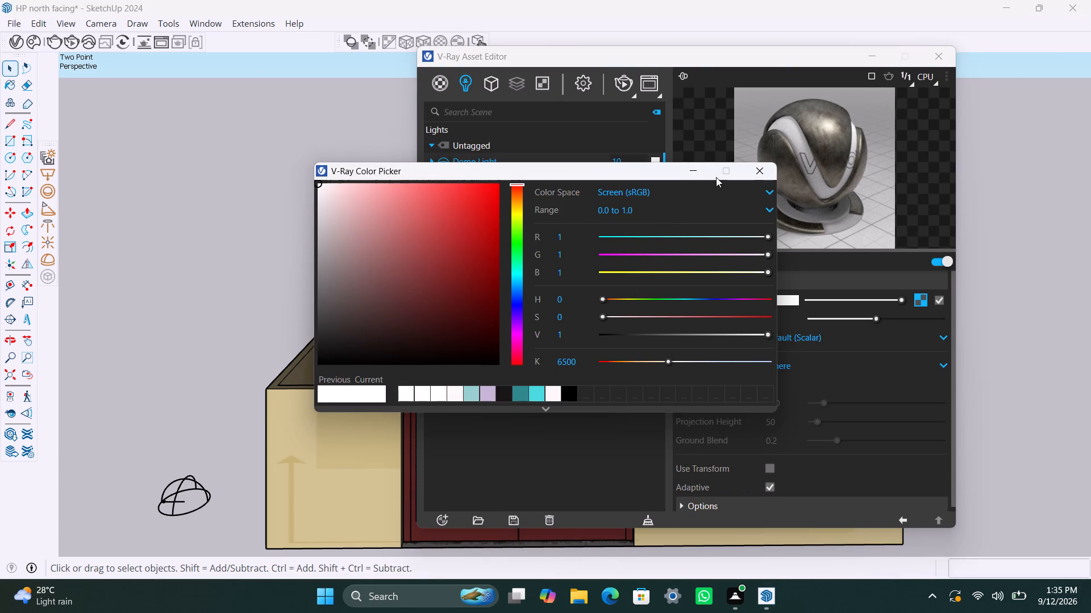
pyautogui.click(690, 173)
pyautogui.click(565, 165)
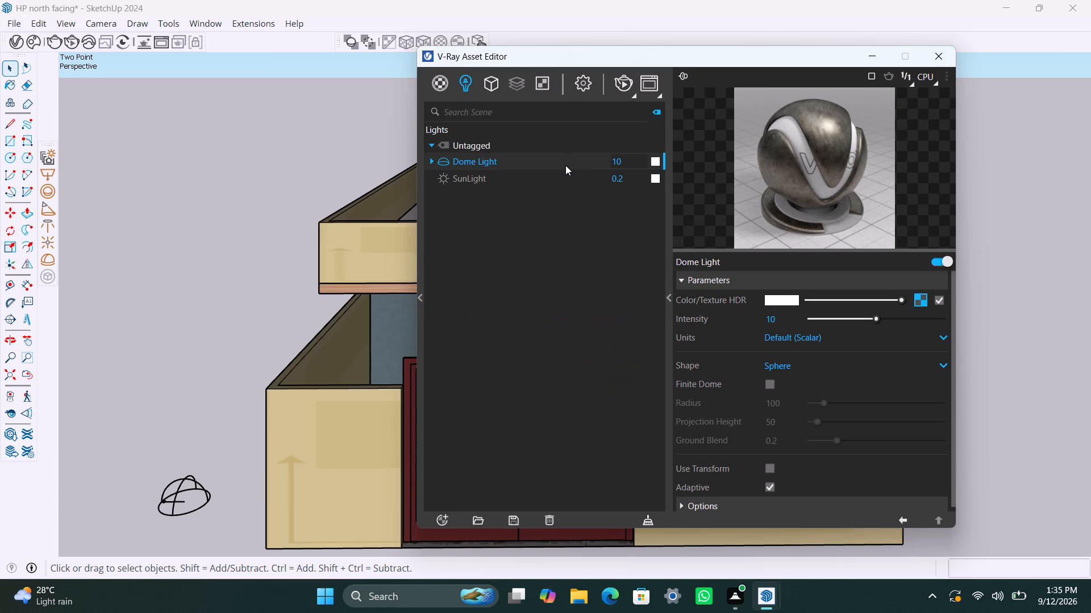
pyautogui.click(918, 297)
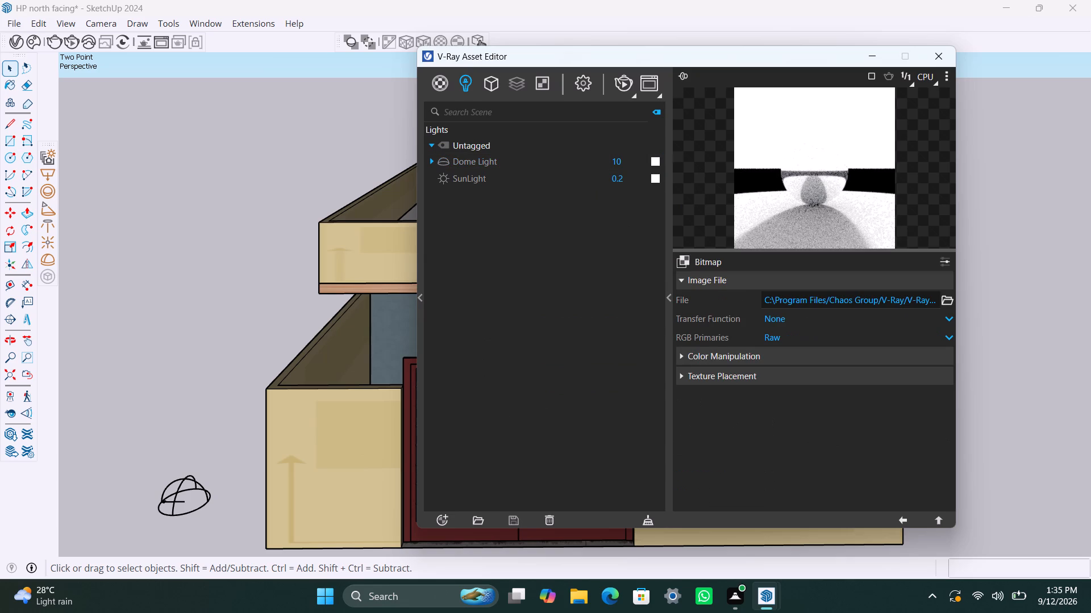
pyautogui.click(947, 299)
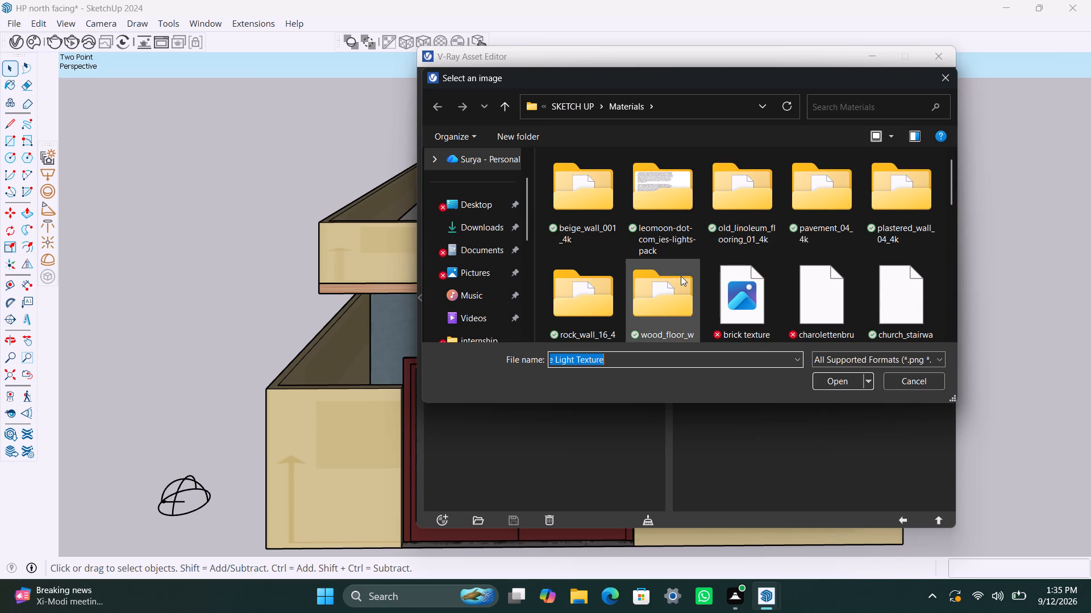
pyautogui.scroll(-1, 674, 279)
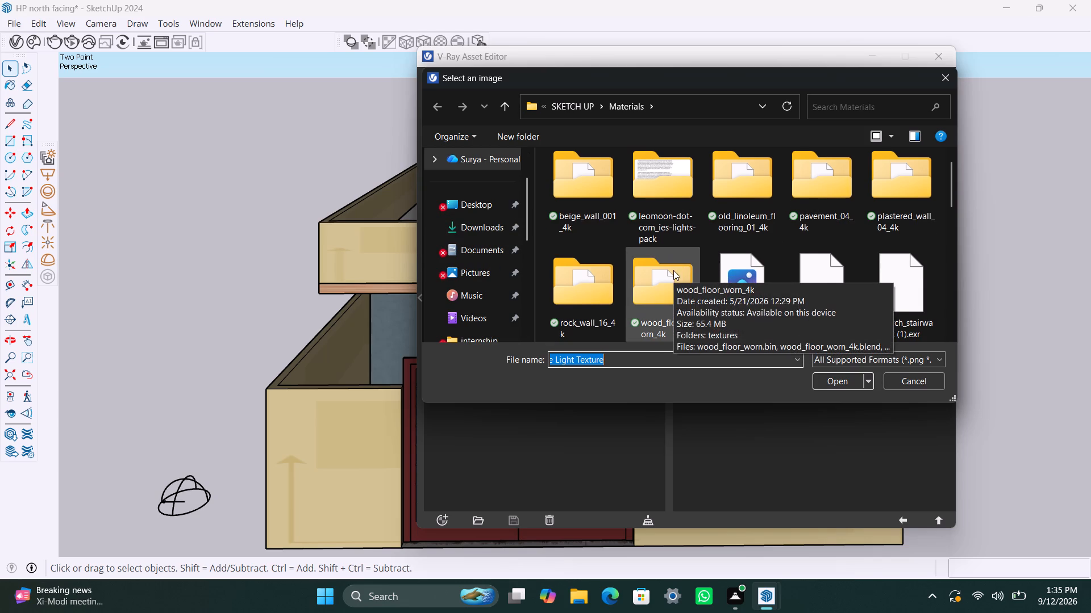
pyautogui.scroll(-2, 673, 267)
pyautogui.scroll(1, 727, 253)
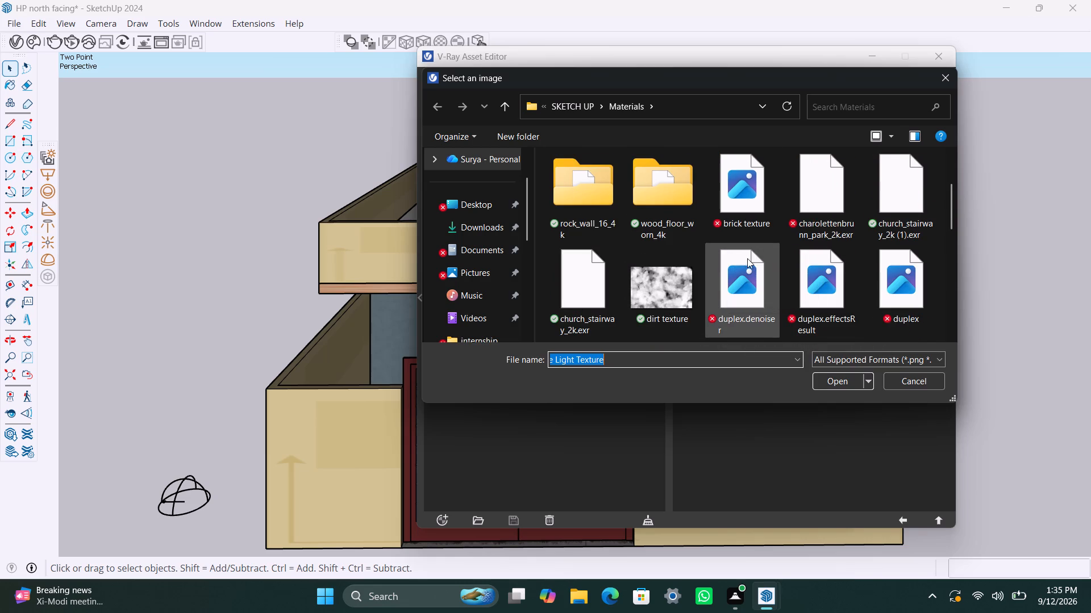
pyautogui.scroll(1, 750, 257)
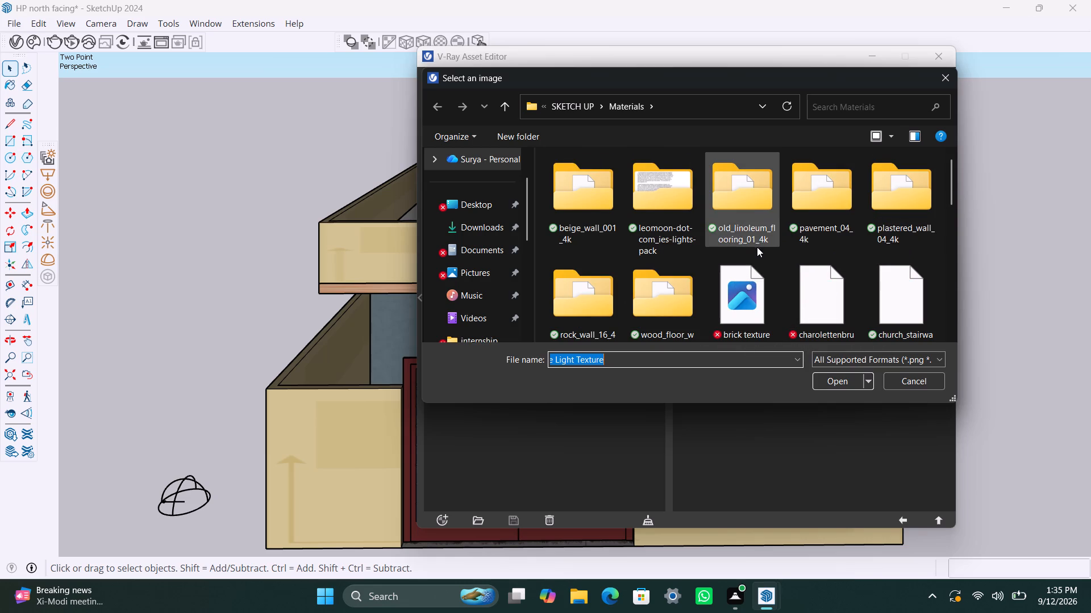
pyautogui.scroll(2, 757, 247)
pyautogui.scroll(-1, 756, 247)
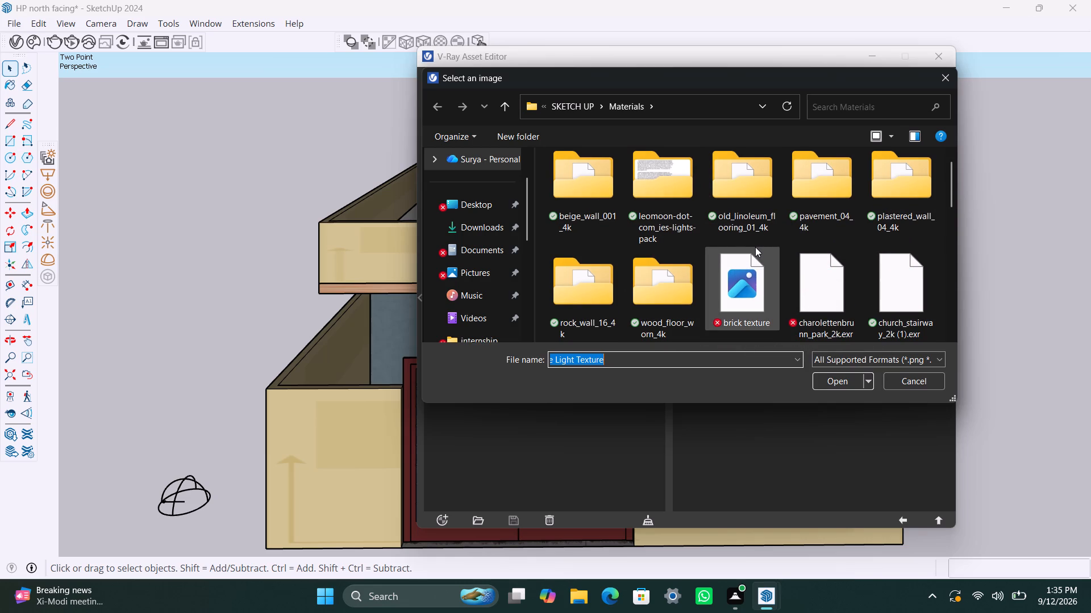
pyautogui.scroll(-1, 755, 247)
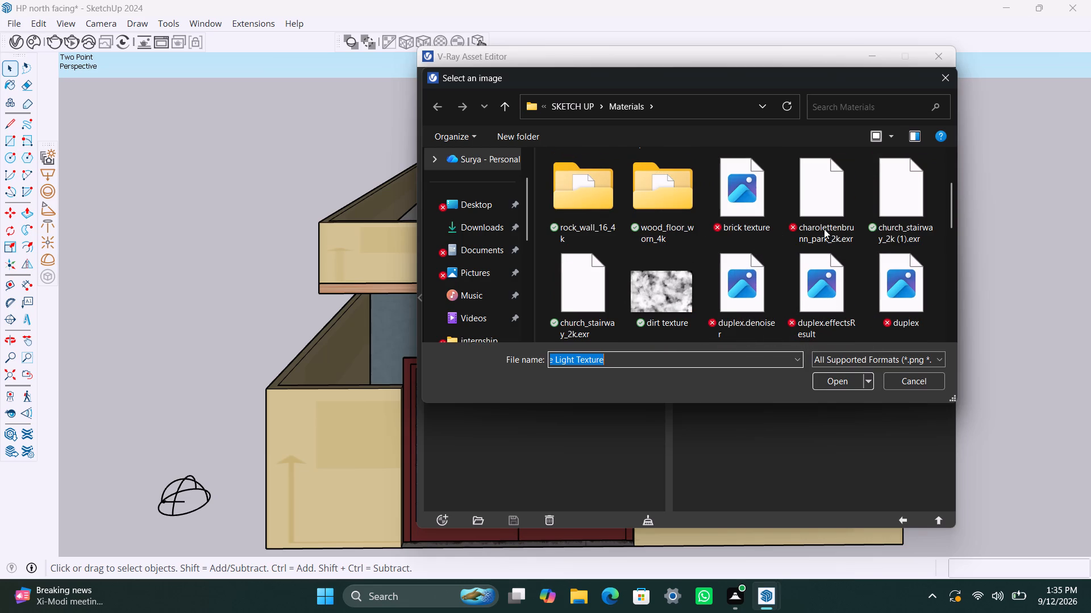
pyautogui.click(823, 194)
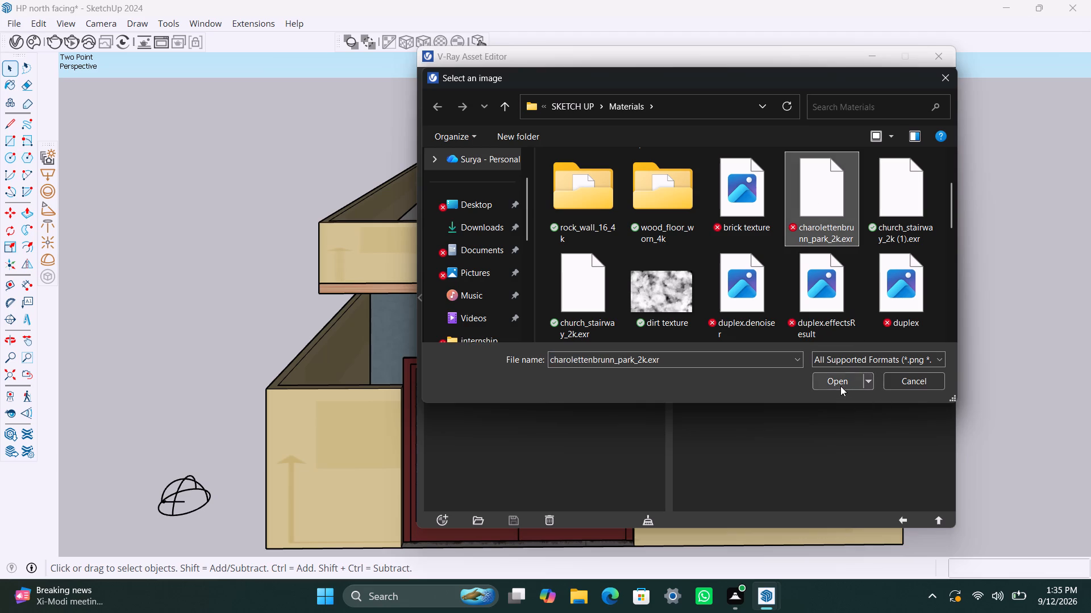
pyautogui.click(840, 384)
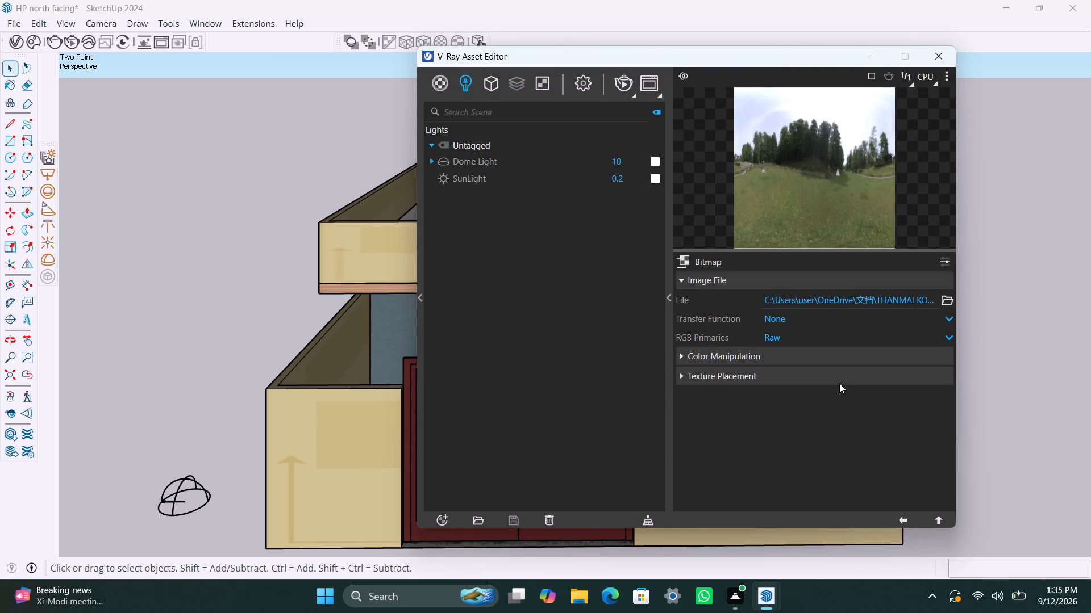
# Render the front view with the HDR dome lighting, inspect it, stop the render and minimise the V-Ray windows.
pyautogui.click(622, 82)
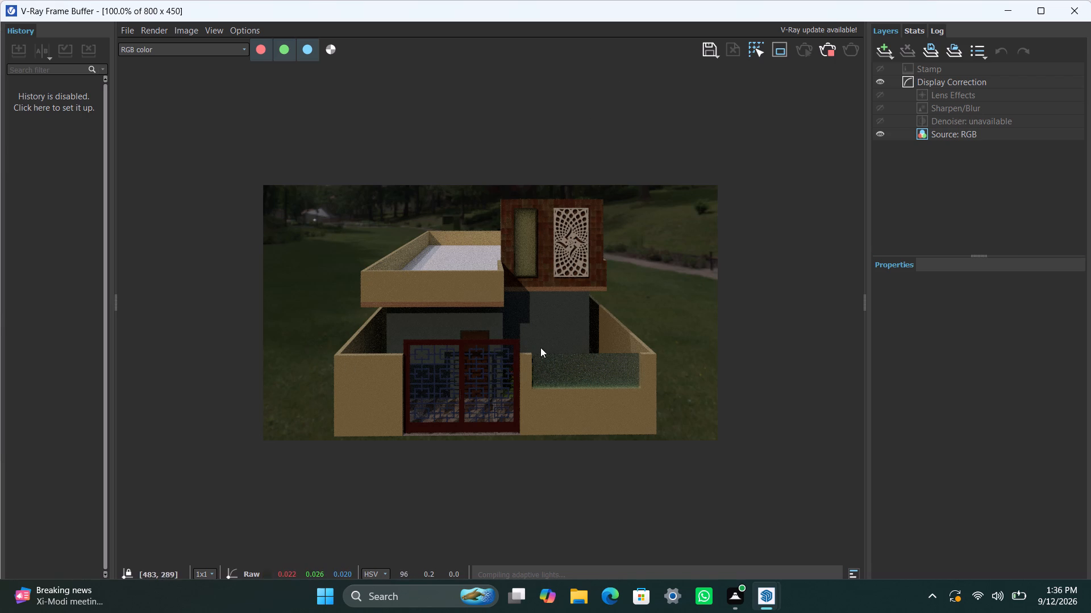
pyautogui.scroll(-2, 572, 335)
pyautogui.scroll(3, 522, 334)
pyautogui.scroll(-1, 521, 330)
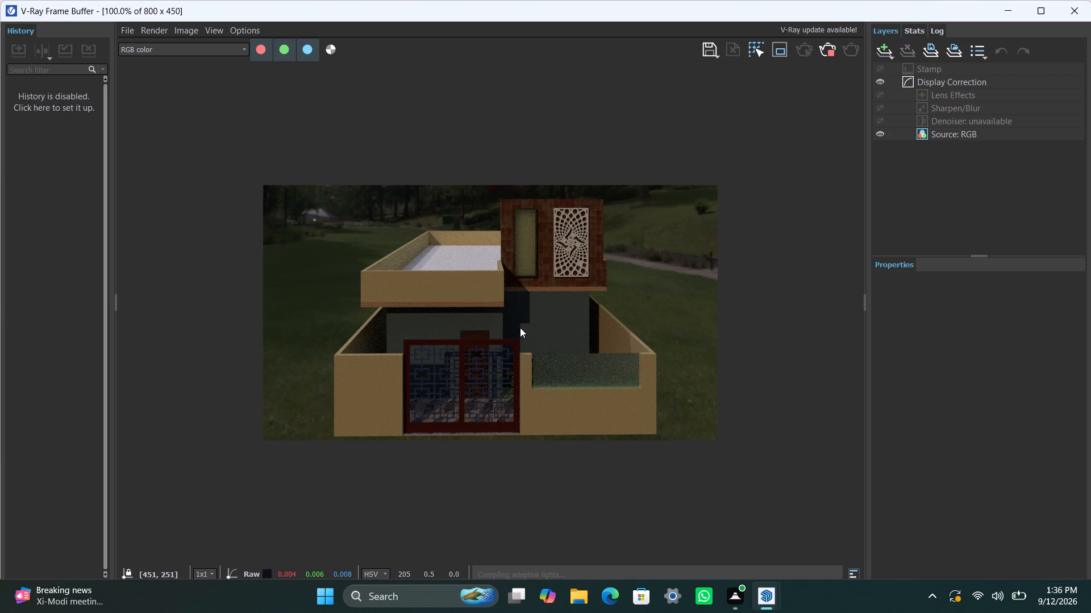
pyautogui.click(830, 51)
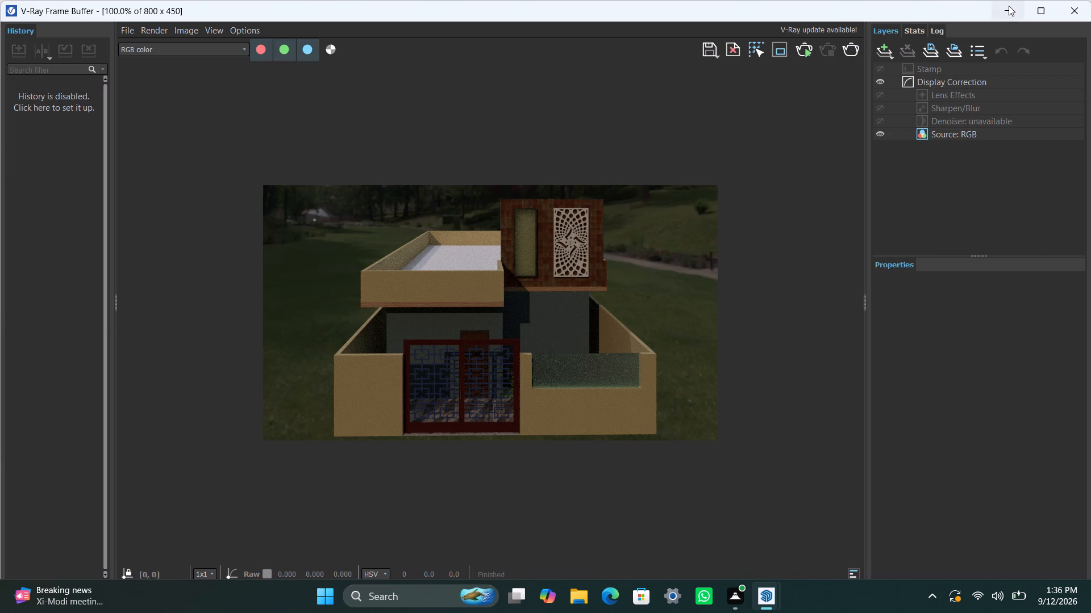
pyautogui.click(1009, 6)
pyautogui.click(877, 52)
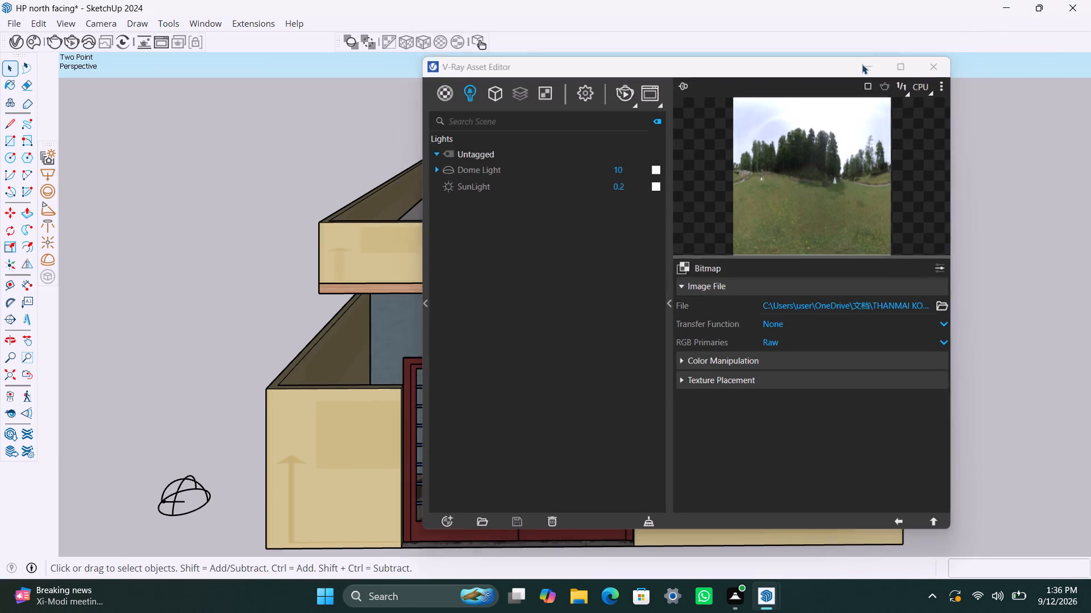
# Open the wall group and copy the outer vertical edge on the back of the tall jali wall 4.5" inward.
pyautogui.moveTo(817, 203); pyautogui.dragTo(510, 364, button='middle')
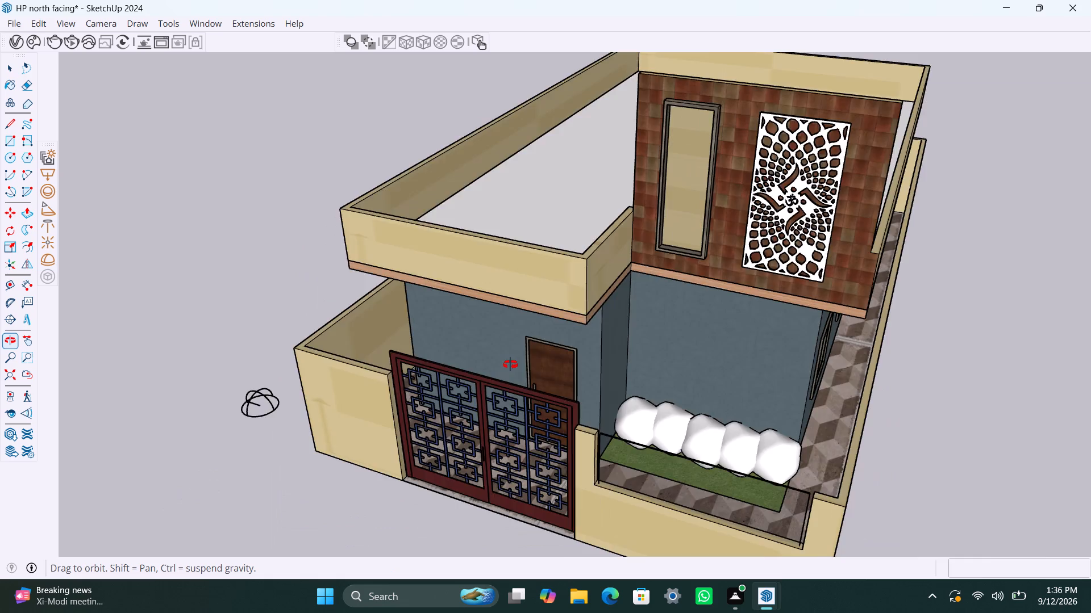
pyautogui.moveTo(510, 364); pyautogui.dragTo(180, 360, button='middle')
pyautogui.scroll(-4, 463, 436)
pyautogui.moveTo(525, 430); pyautogui.dragTo(331, 443, button='middle')
pyautogui.scroll(3, 345, 426)
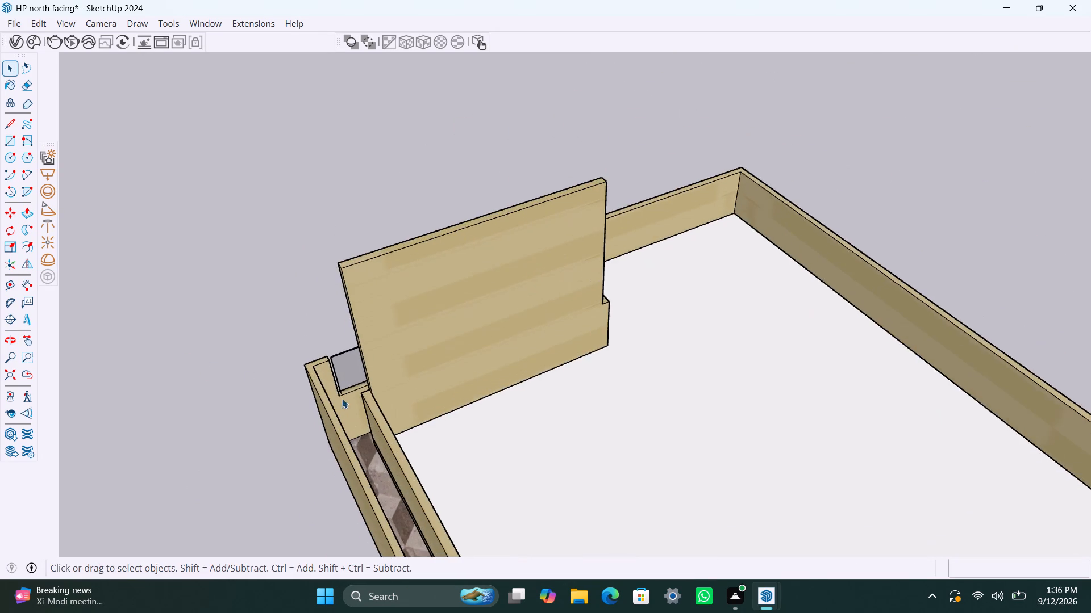
pyautogui.scroll(5, 342, 398)
pyautogui.moveTo(399, 316); pyautogui.dragTo(405, 313)
pyautogui.click(405, 312)
pyautogui.tripleClick(406, 310)
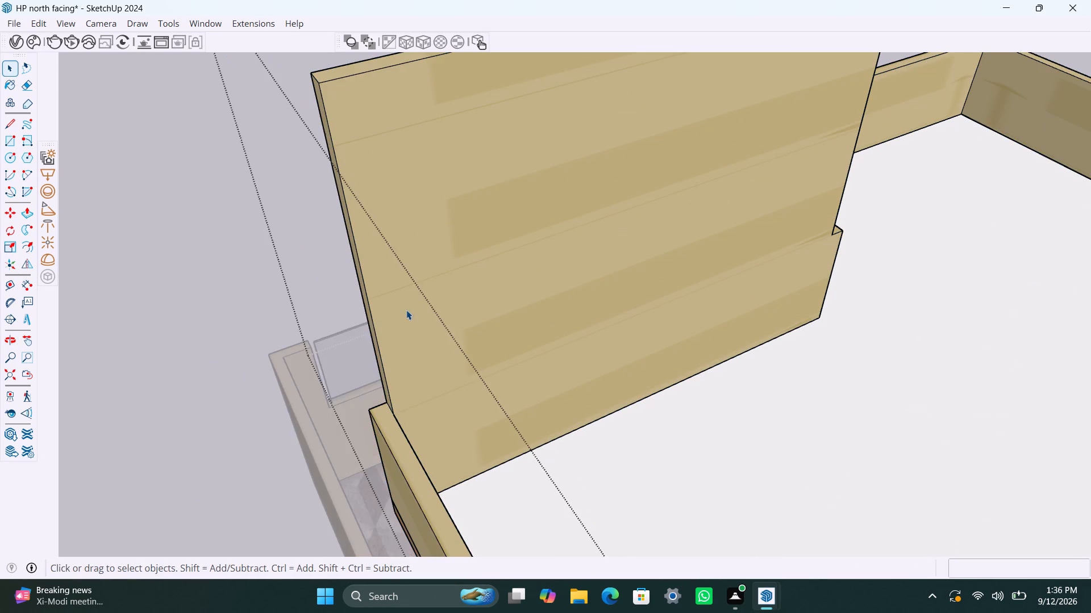
pyautogui.click(406, 310)
pyautogui.click(411, 309)
pyautogui.scroll(2, 366, 249)
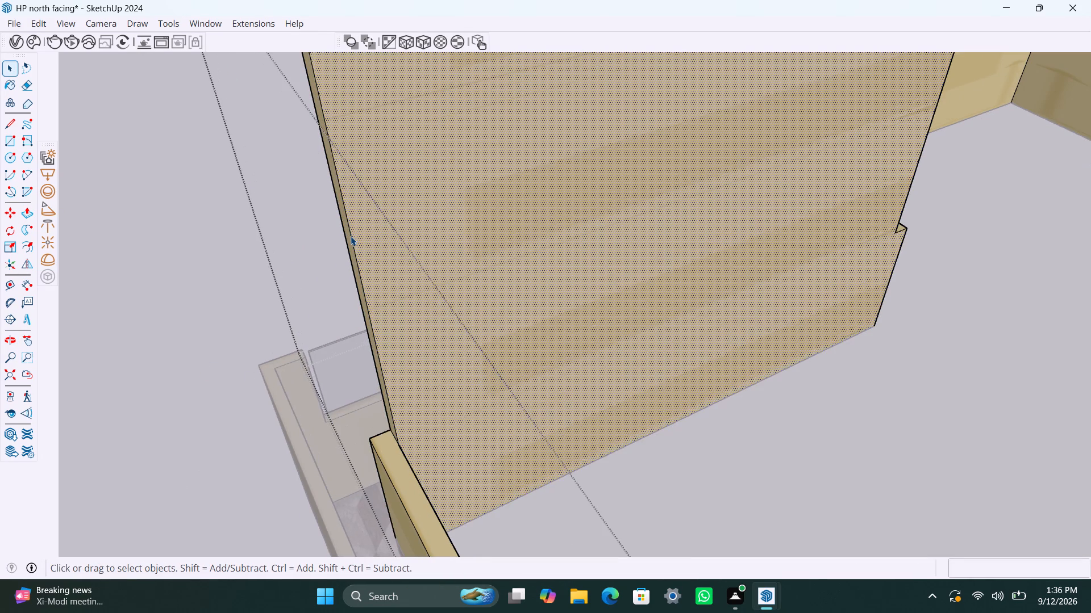
pyautogui.click(351, 236)
pyautogui.press('m')
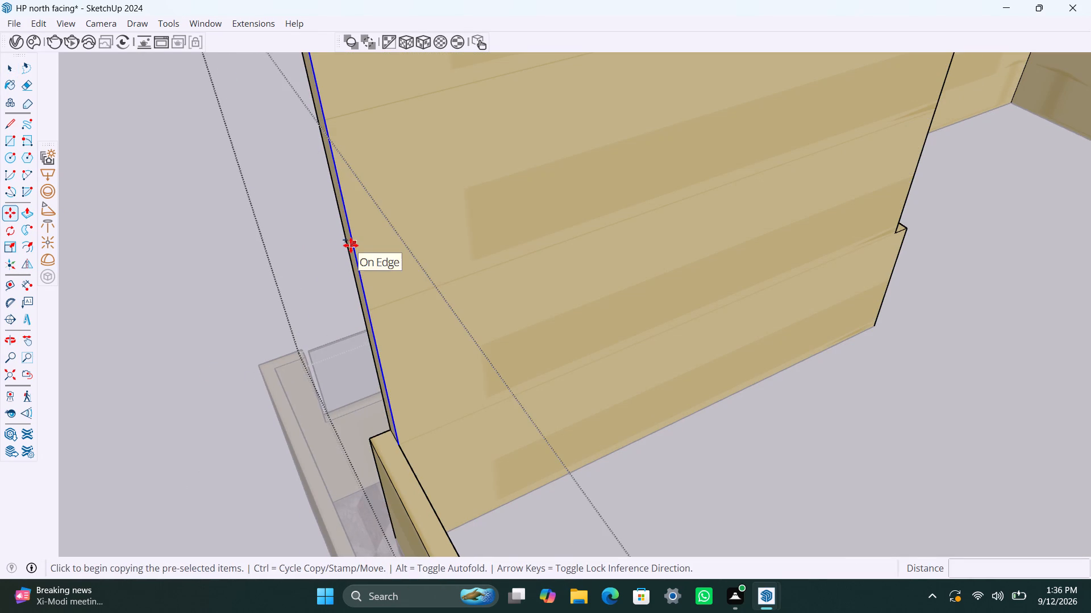
pyautogui.click(351, 245)
pyautogui.write('4.5"')
pyautogui.press('Return')
pyautogui.press('space')
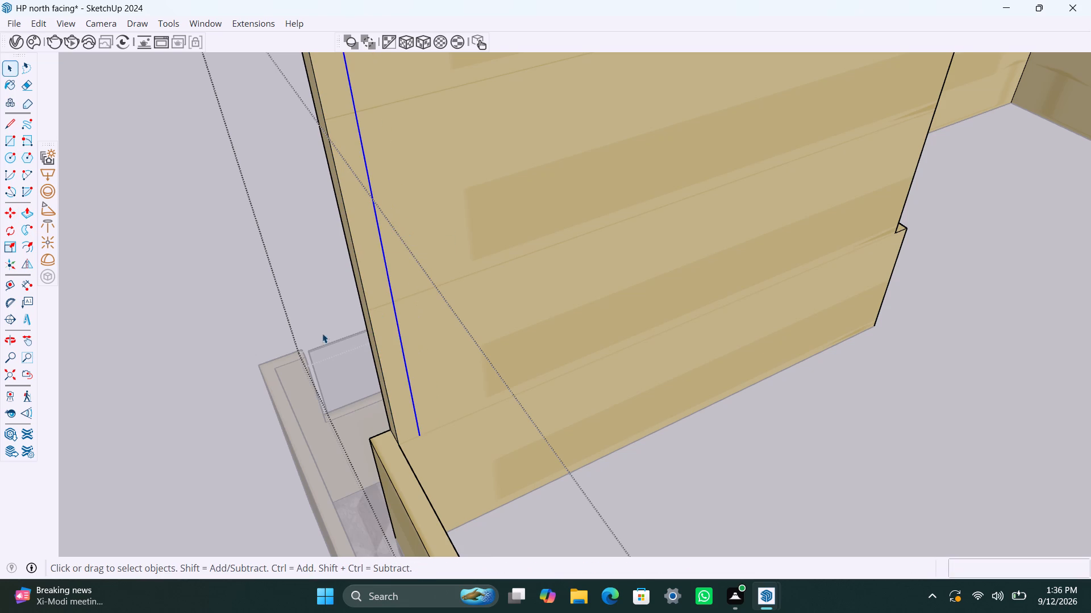
# Copy the top edge on the back face of the tall jali wall 4.5" downward.
pyautogui.scroll(-9, 330, 292)
pyautogui.moveTo(394, 205); pyautogui.dragTo(293, 205, button='middle')
pyautogui.scroll(-1, 293, 205)
pyautogui.scroll(2, 349, 109)
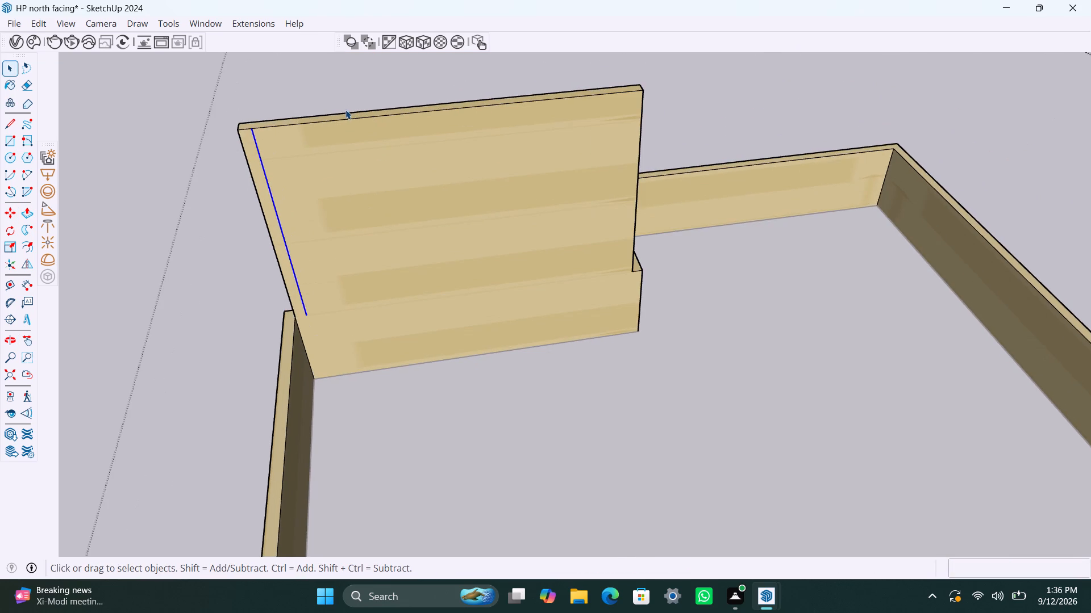
pyautogui.scroll(1, 343, 117)
pyautogui.click(342, 121)
pyautogui.press('m')
pyautogui.click(337, 122)
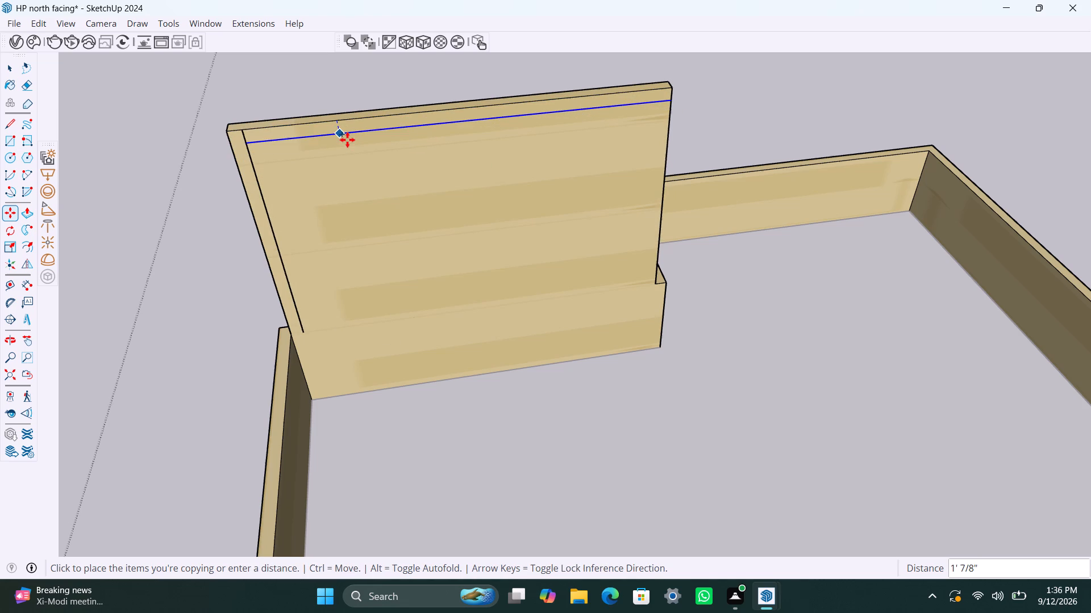
pyautogui.write('4.5"')
pyautogui.press('Return')
pyautogui.press('space')
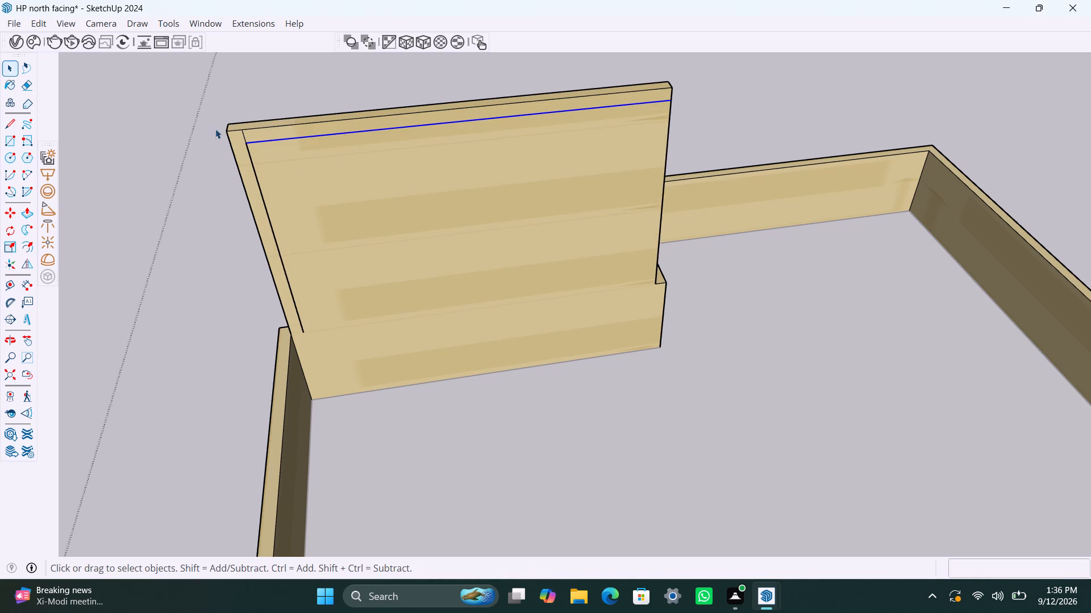
# Delete the short leftover edge segment above the corner where the two copied lines meet.
pyautogui.scroll(4, 235, 148)
pyautogui.click(245, 133)
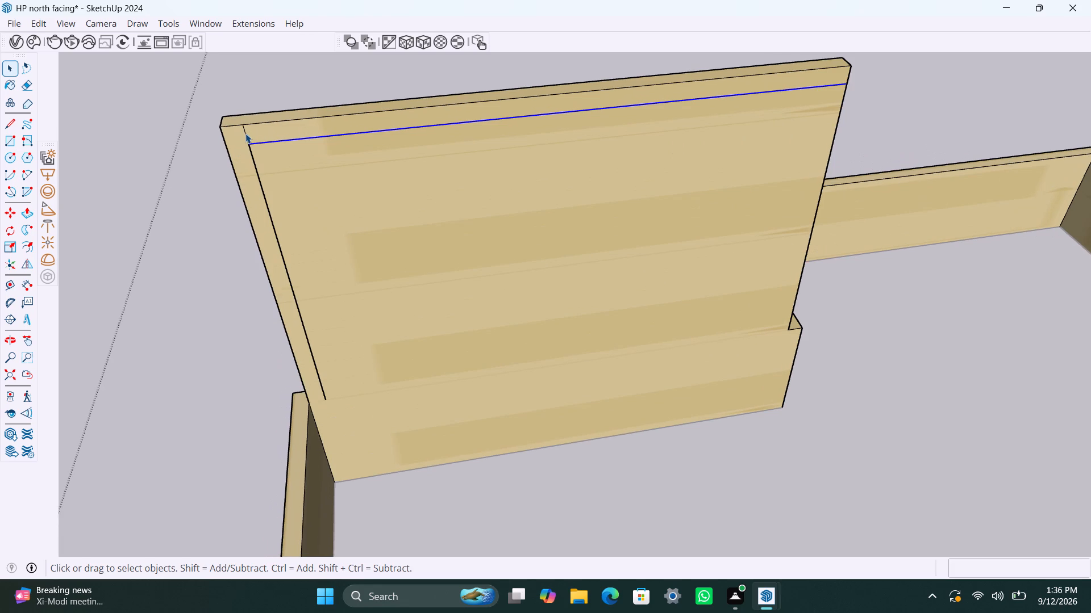
pyautogui.press('Delete')
# Draw a line extending the copied vertical edge down to the wall's base, closing off an L-shaped border.
pyautogui.scroll(-1, 438, 342)
pyautogui.scroll(-3, 578, 323)
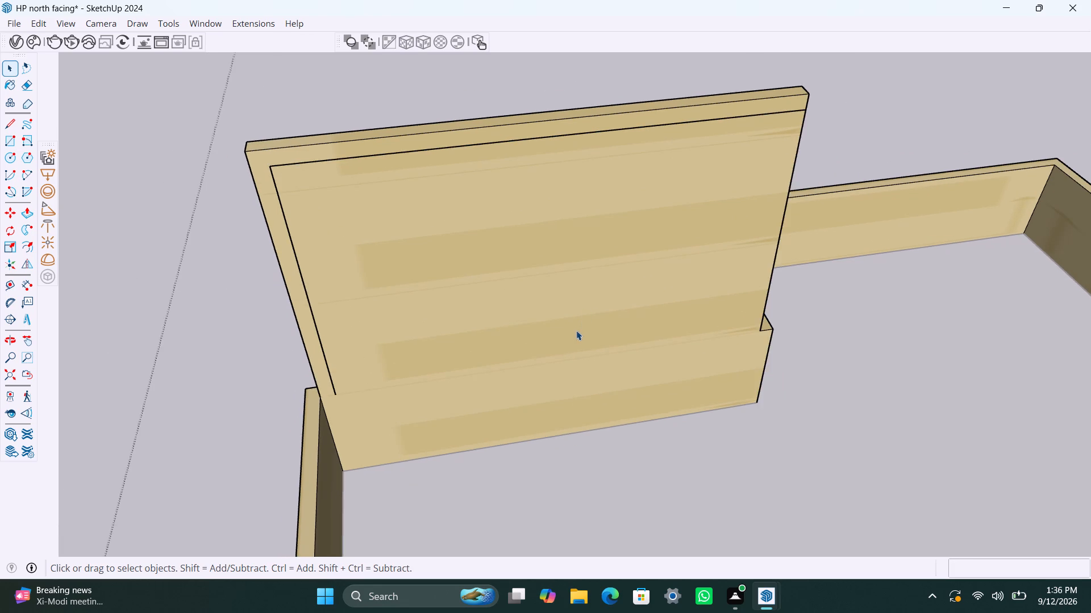
pyautogui.scroll(-1, 576, 330)
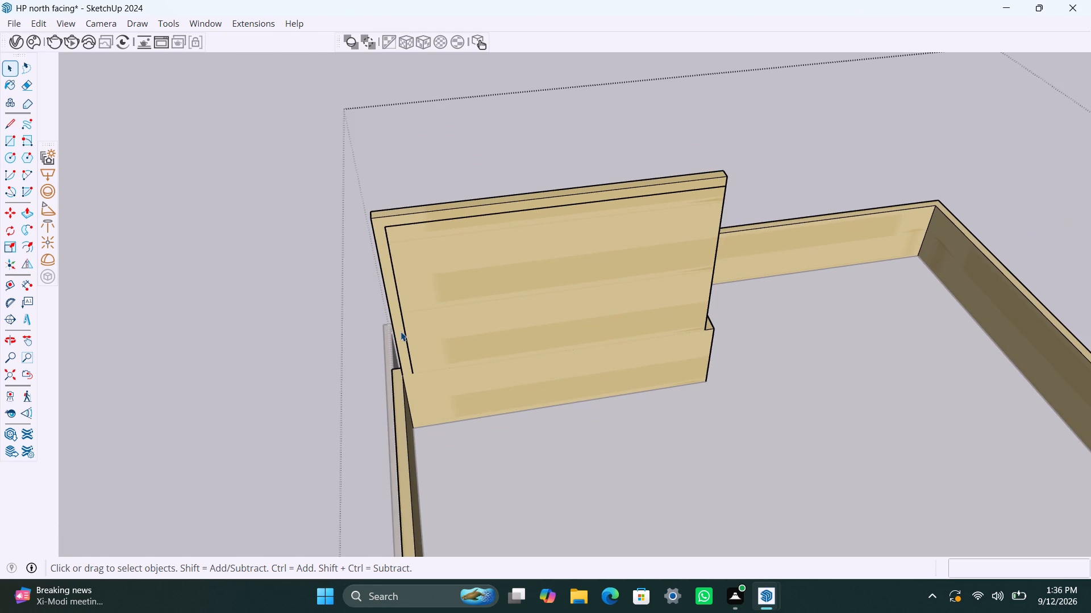
pyautogui.scroll(2, 401, 331)
pyautogui.moveTo(415, 364); pyautogui.dragTo(332, 352, button='middle')
pyautogui.scroll(2, 323, 328)
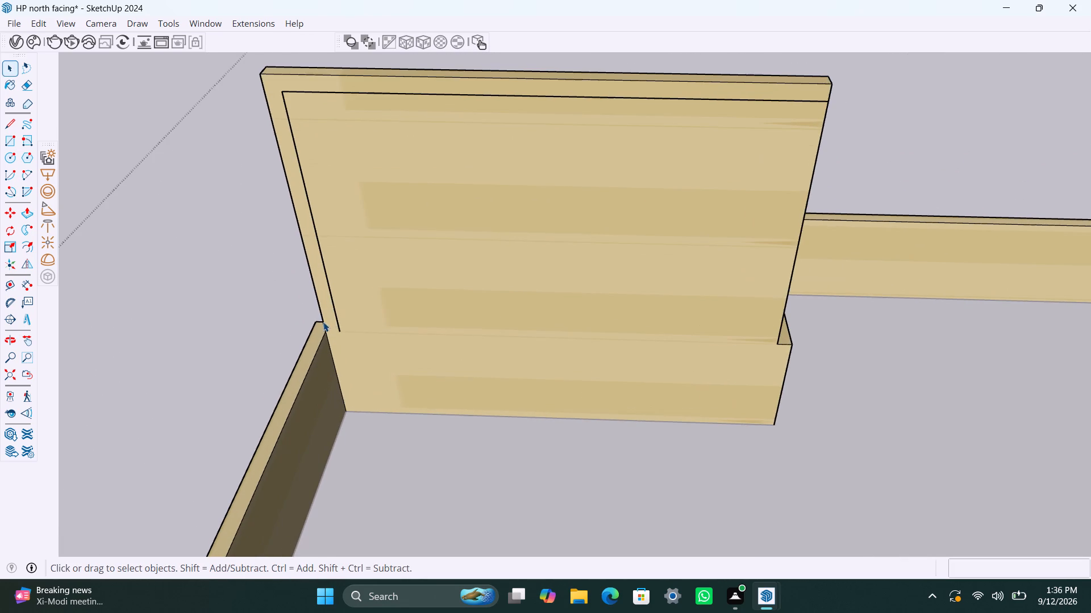
pyautogui.click(325, 315)
pyautogui.scroll(1, 327, 328)
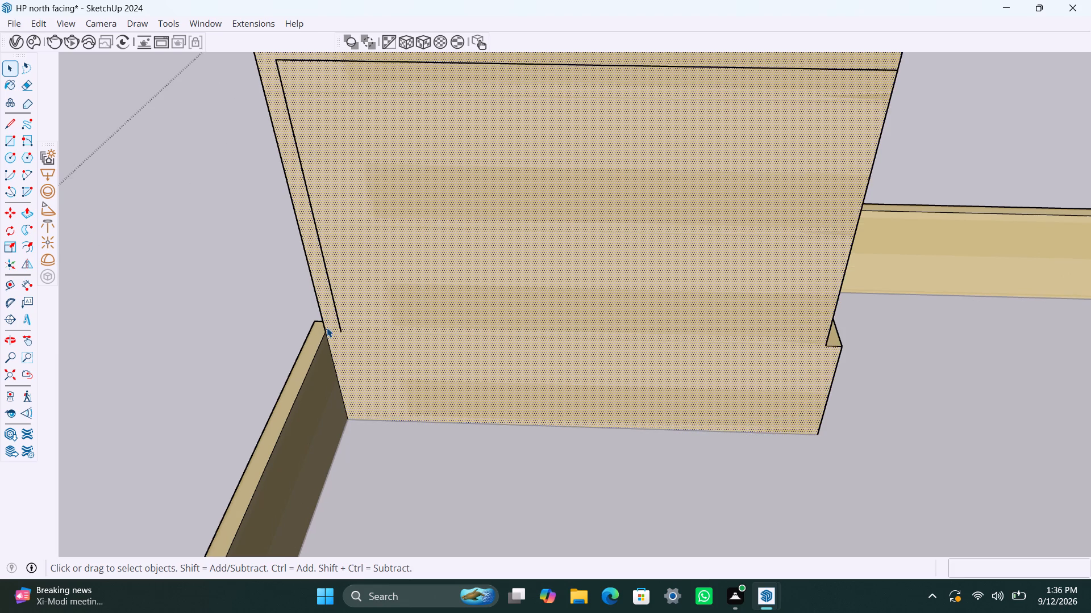
pyautogui.press('l')
pyautogui.moveTo(342, 329); pyautogui.dragTo(347, 335)
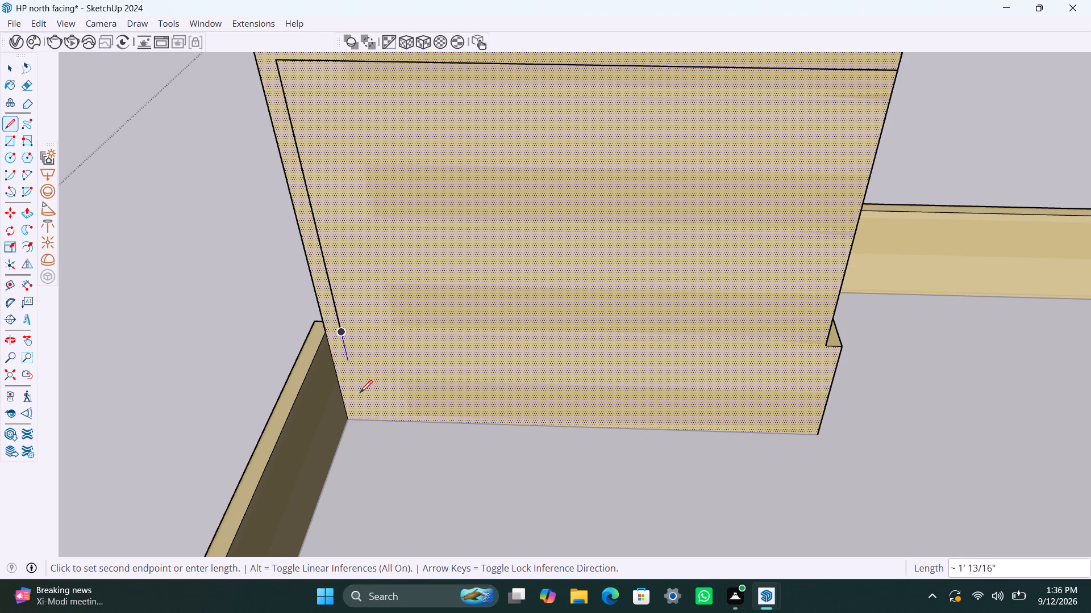
pyautogui.click(364, 420)
pyautogui.press('space')
# Push/Pull the L-shaped border on the back of the tall wall out 4' over the roof terrace.
pyautogui.click(342, 384)
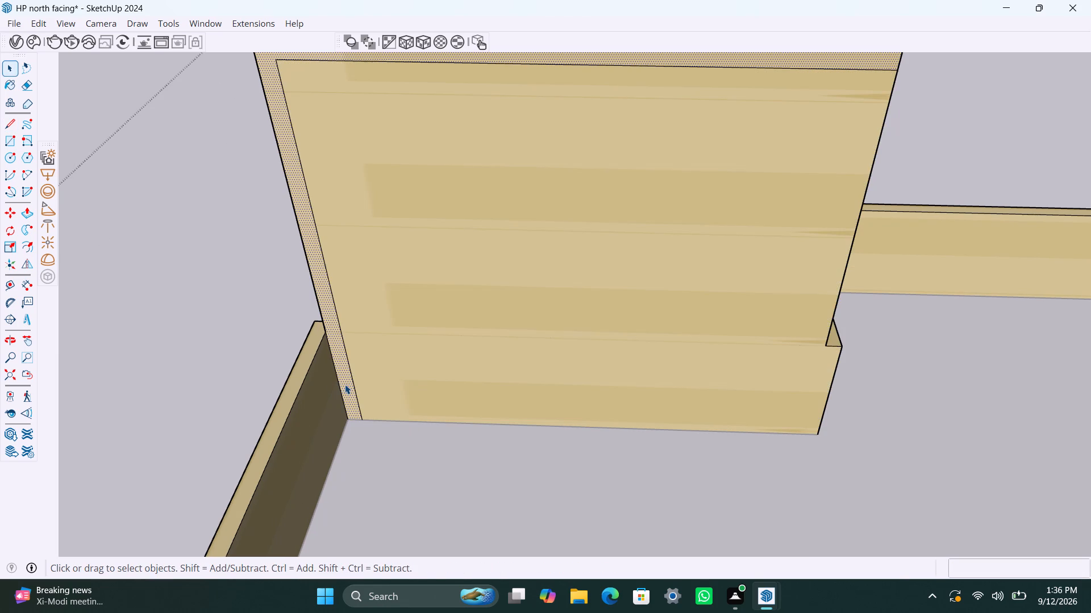
pyautogui.press('p')
pyautogui.moveTo(345, 384); pyautogui.dragTo(345, 391)
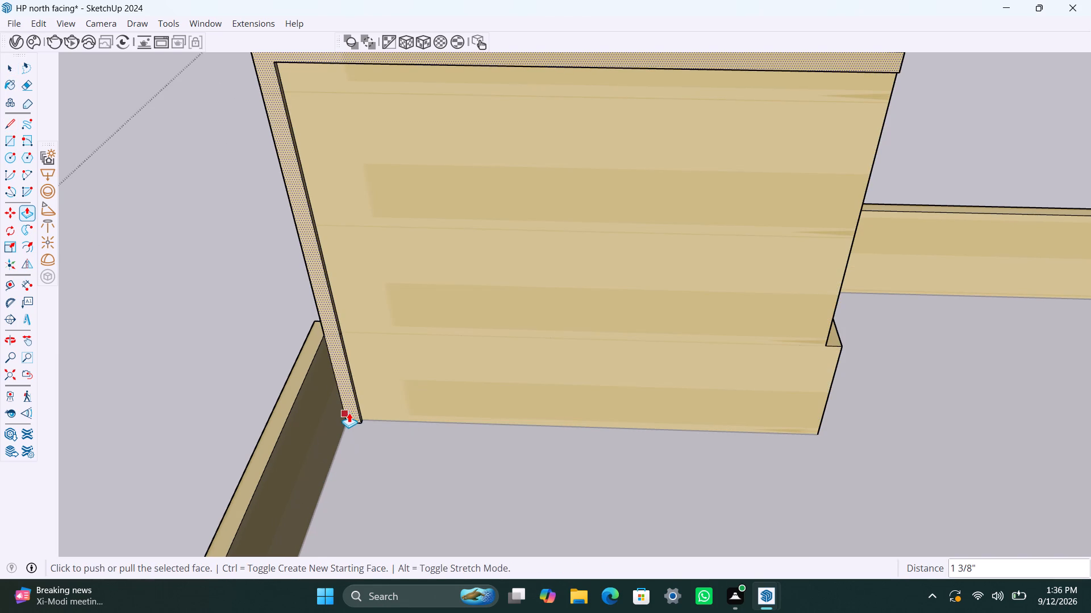
pyautogui.moveTo(349, 413); pyautogui.dragTo(335, 548)
pyautogui.scroll(-6, 334, 517)
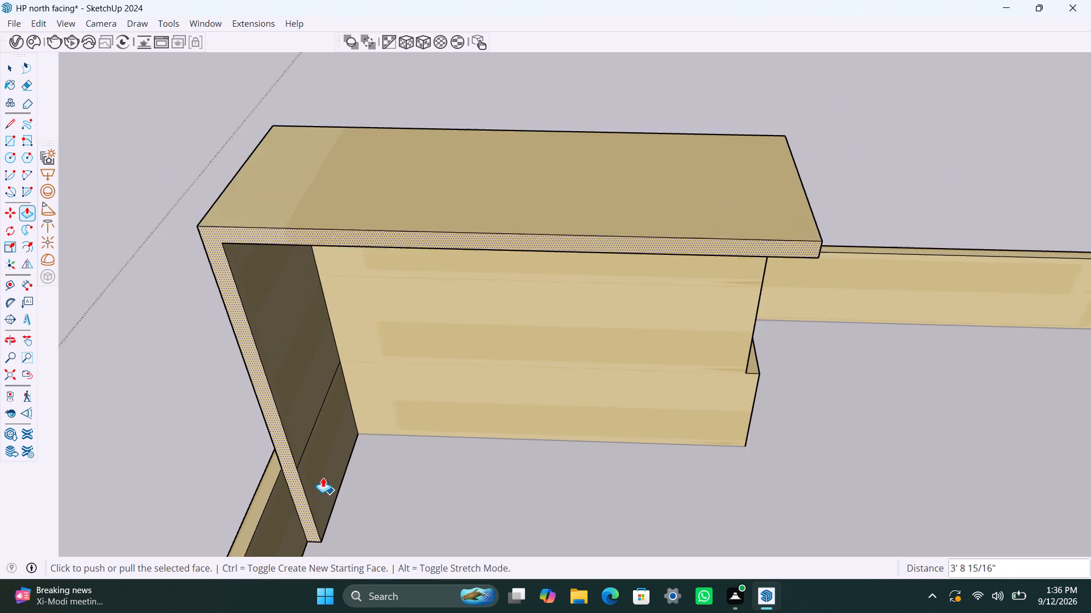
pyautogui.scroll(-7, 323, 477)
pyautogui.write("4'")
pyautogui.press('Return')
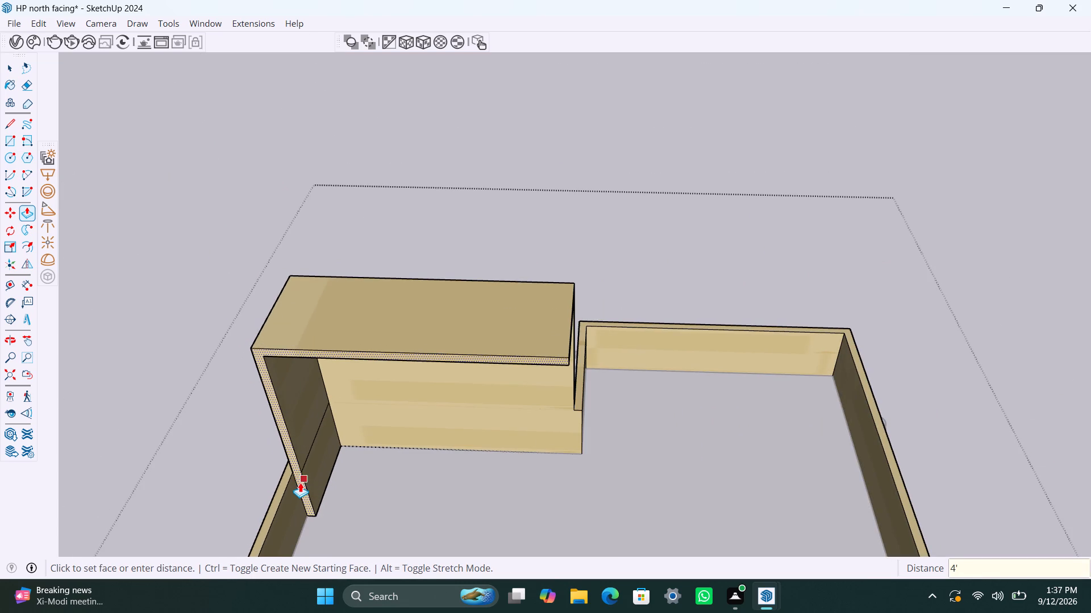
# Push/Pull the L-shaped border's end face a further 2' out over the roof terrace.
pyautogui.moveTo(300, 478); pyautogui.dragTo(294, 532)
pyautogui.write("2'")
pyautogui.press('Return')
pyautogui.press('space')
# Delete the horizontal edge crossing the inner face of the new side wall at parapet height.
pyautogui.scroll(-5, 420, 489)
pyautogui.moveTo(455, 470); pyautogui.dragTo(314, 468, button='middle')
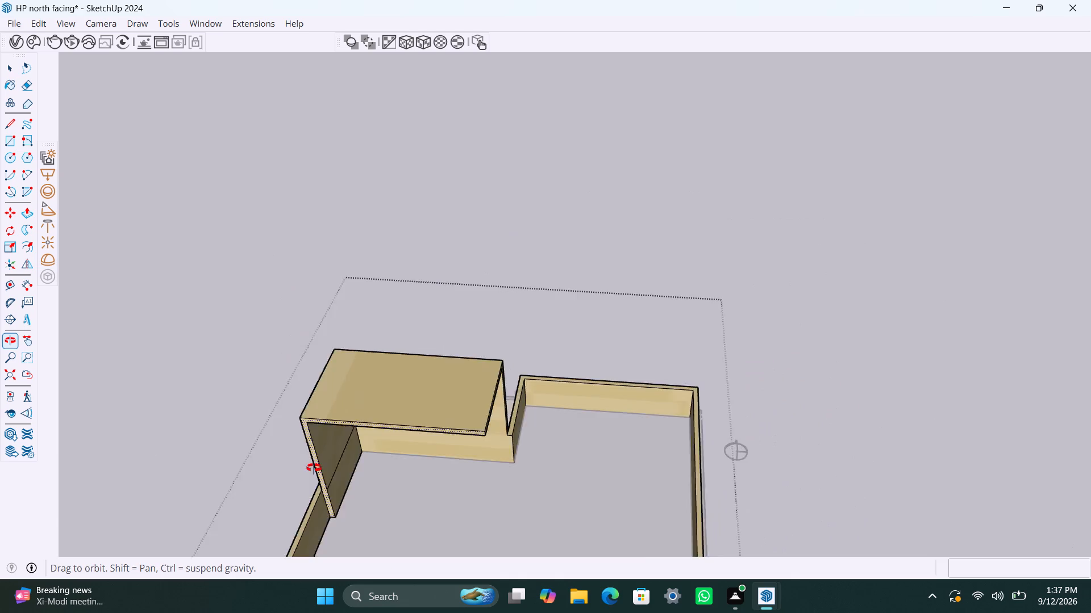
pyautogui.moveTo(314, 468); pyautogui.dragTo(205, 478, button='middle')
pyautogui.scroll(2, 310, 419)
pyautogui.scroll(5, 271, 363)
pyautogui.scroll(1, 290, 296)
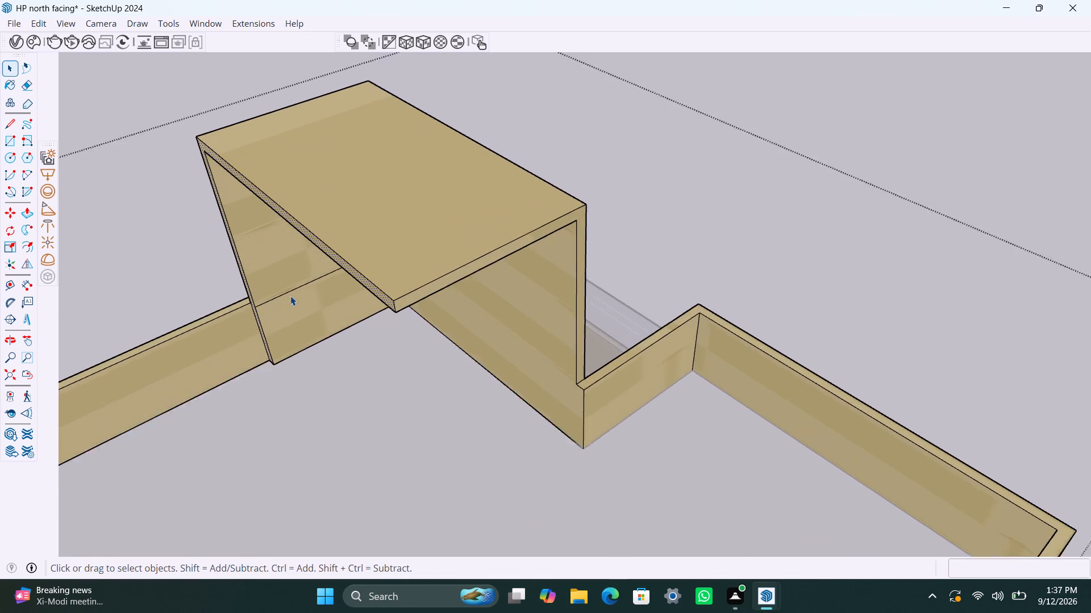
pyautogui.scroll(1, 290, 296)
pyautogui.moveTo(290, 289); pyautogui.dragTo(290, 255, button='right')
pyautogui.moveTo(290, 289); pyautogui.dragTo(290, 249, button='middle')
pyautogui.scroll(1, 296, 249)
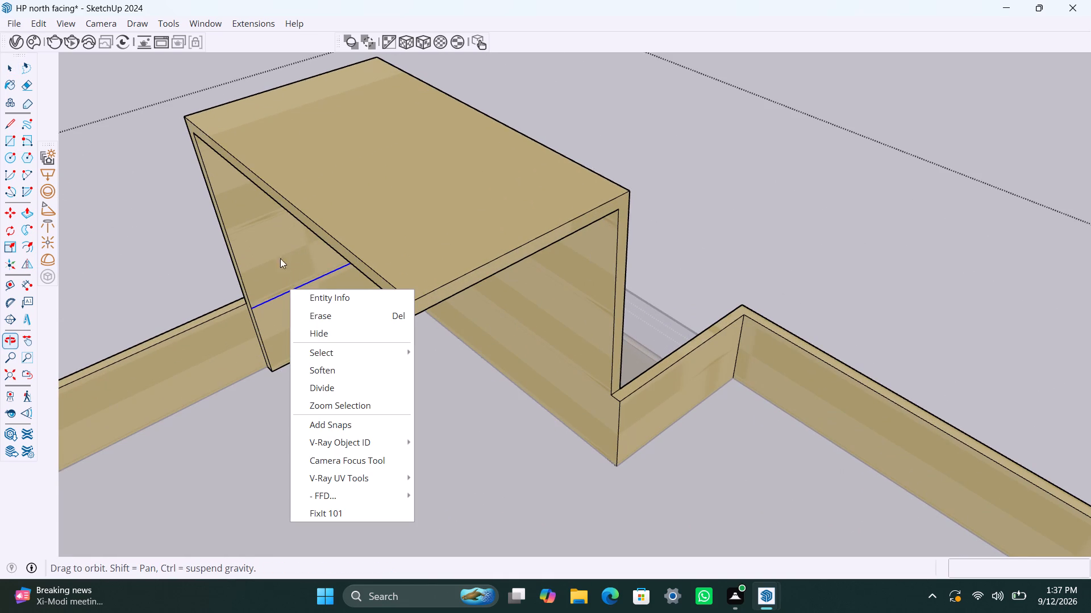
pyautogui.click(161, 242)
pyautogui.moveTo(274, 295); pyautogui.dragTo(292, 170, button='middle')
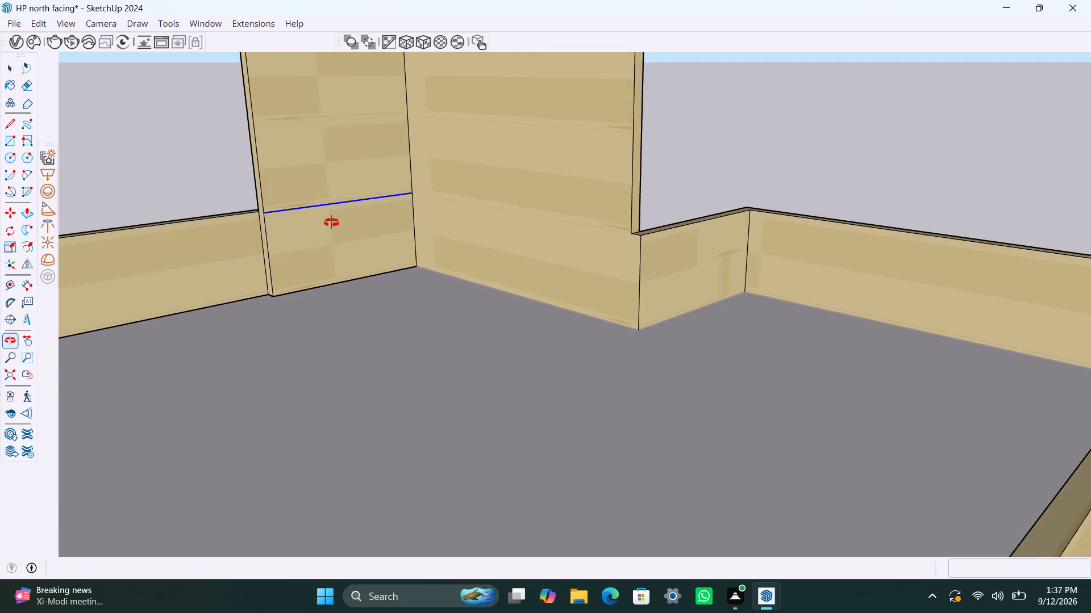
pyautogui.press('Delete')
# Push/Pull the L-shaped end face of the side wall and roof slab out another 4.5".
pyautogui.scroll(-2, 326, 215)
pyautogui.moveTo(313, 289); pyautogui.dragTo(272, 312, button='middle')
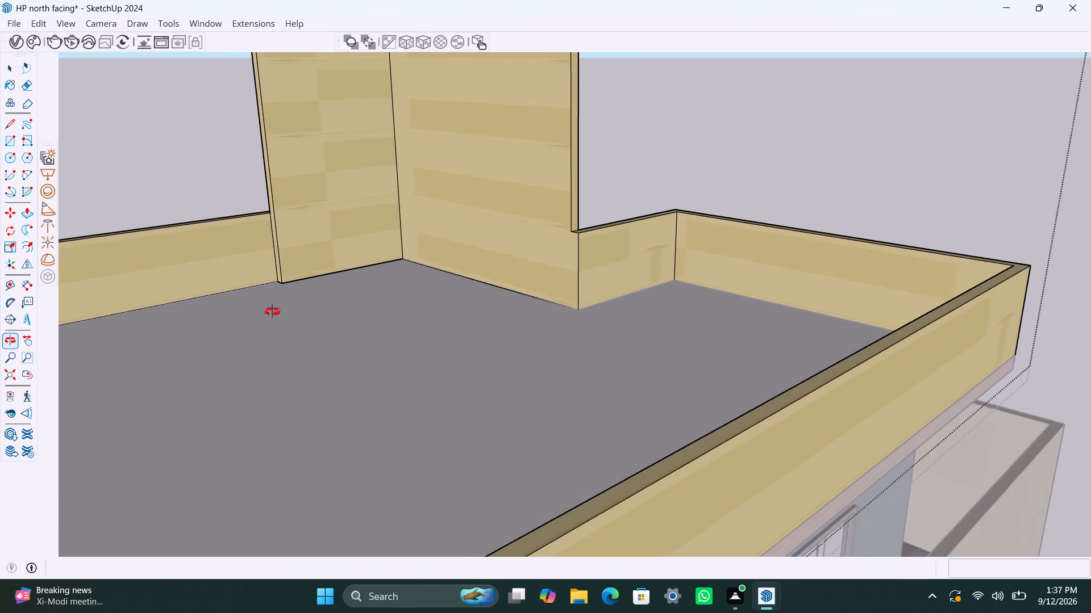
pyautogui.moveTo(272, 312); pyautogui.dragTo(213, 334, button='middle')
pyautogui.scroll(5, 270, 231)
pyautogui.moveTo(302, 251); pyautogui.dragTo(403, 250, button='middle')
pyautogui.press('space')
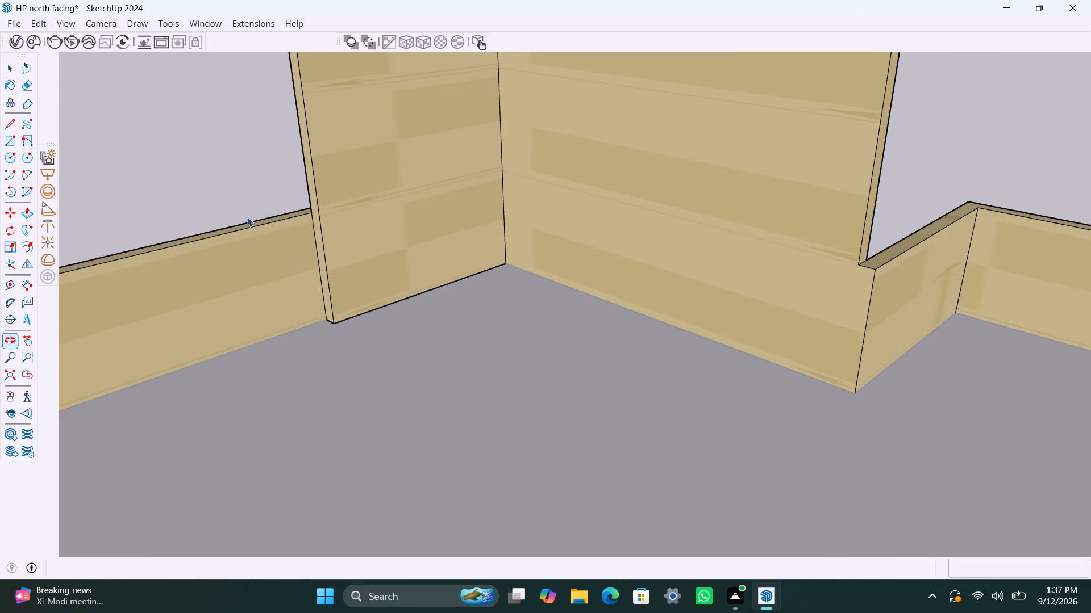
pyautogui.click(244, 185)
pyautogui.scroll(2, 315, 243)
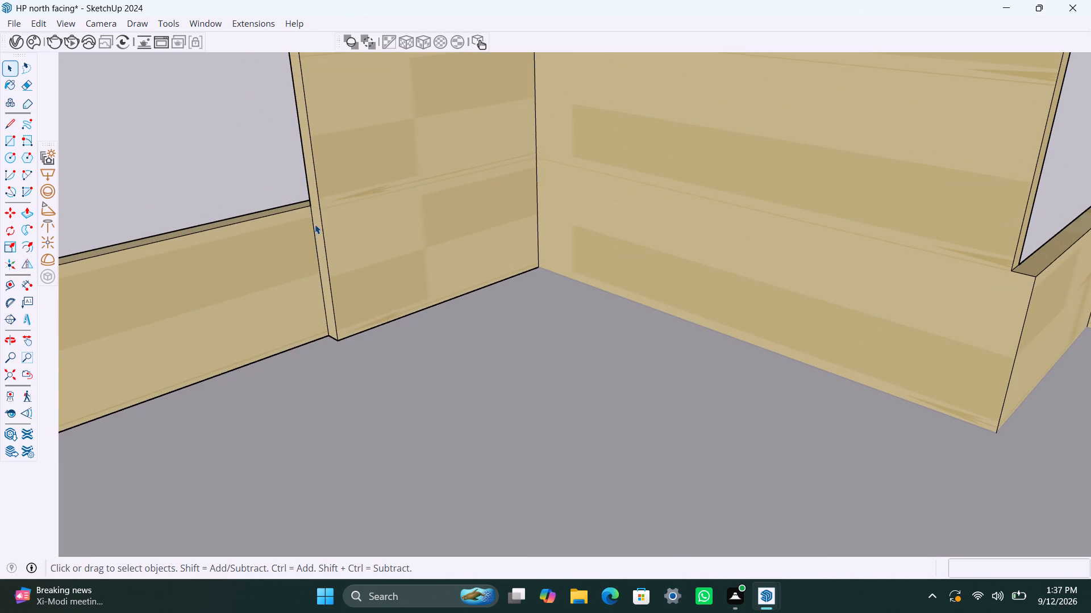
pyautogui.click(314, 208)
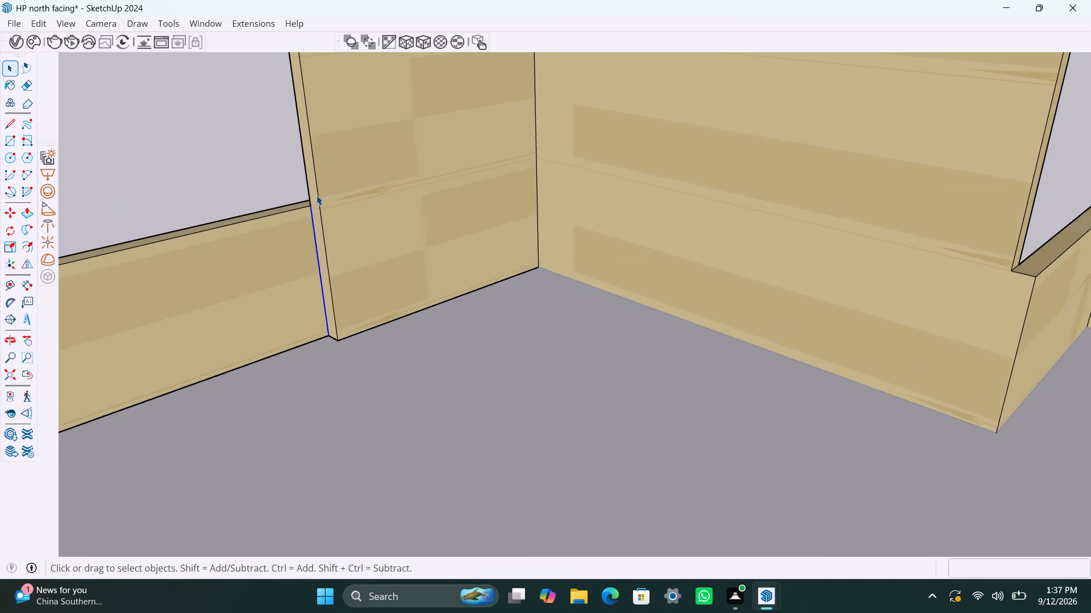
pyautogui.click(317, 195)
pyautogui.scroll(3, 315, 196)
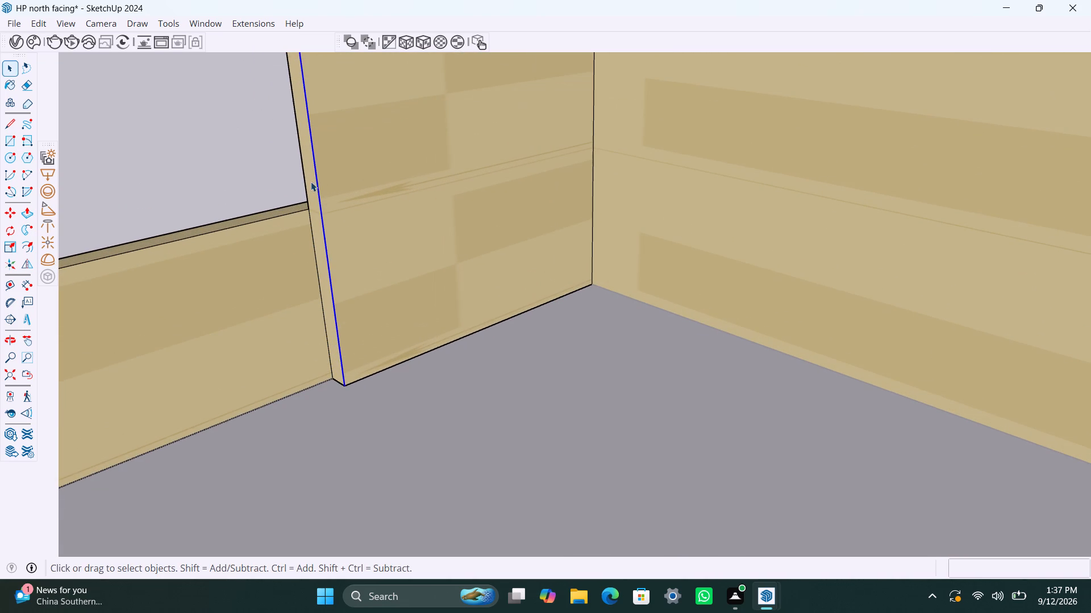
pyautogui.click(310, 183)
pyautogui.press('p')
pyautogui.moveTo(311, 183); pyautogui.dragTo(310, 189)
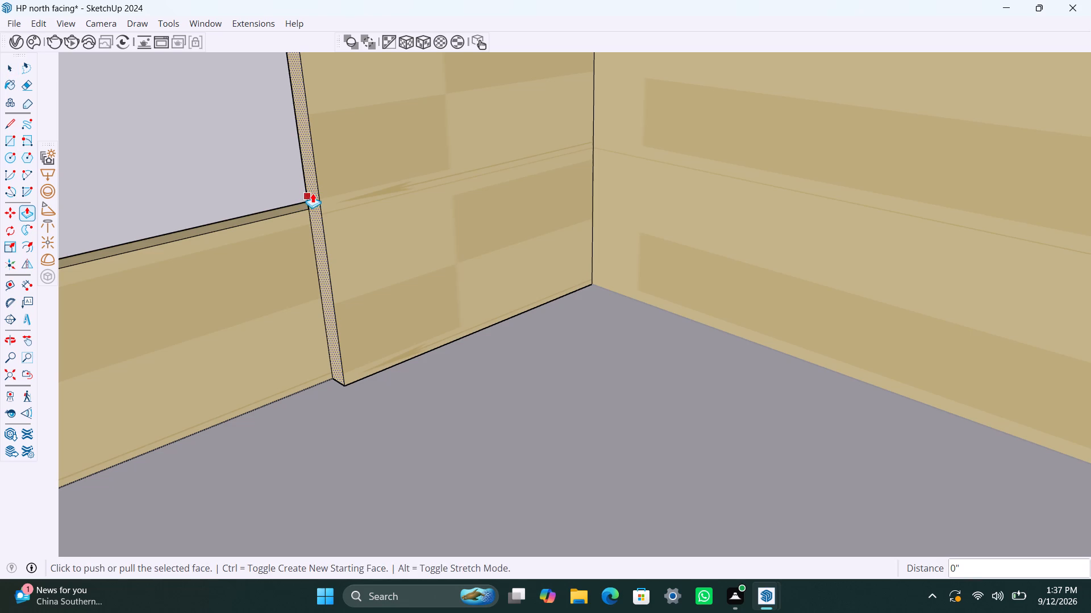
pyautogui.moveTo(313, 192); pyautogui.dragTo(288, 204)
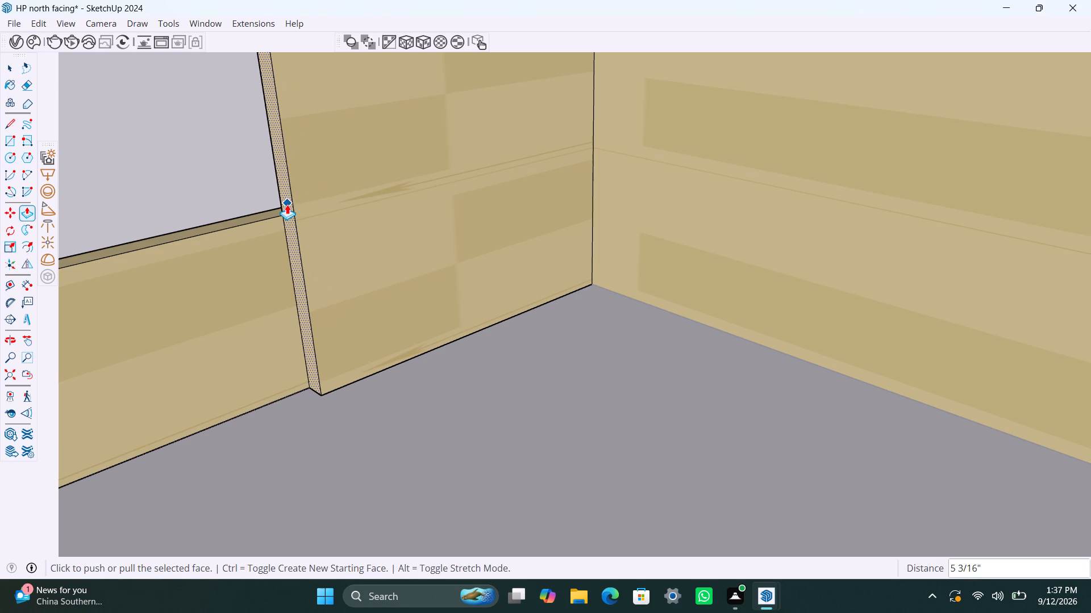
pyautogui.write('4.5"')
pyautogui.press('Return')
pyautogui.press('space')
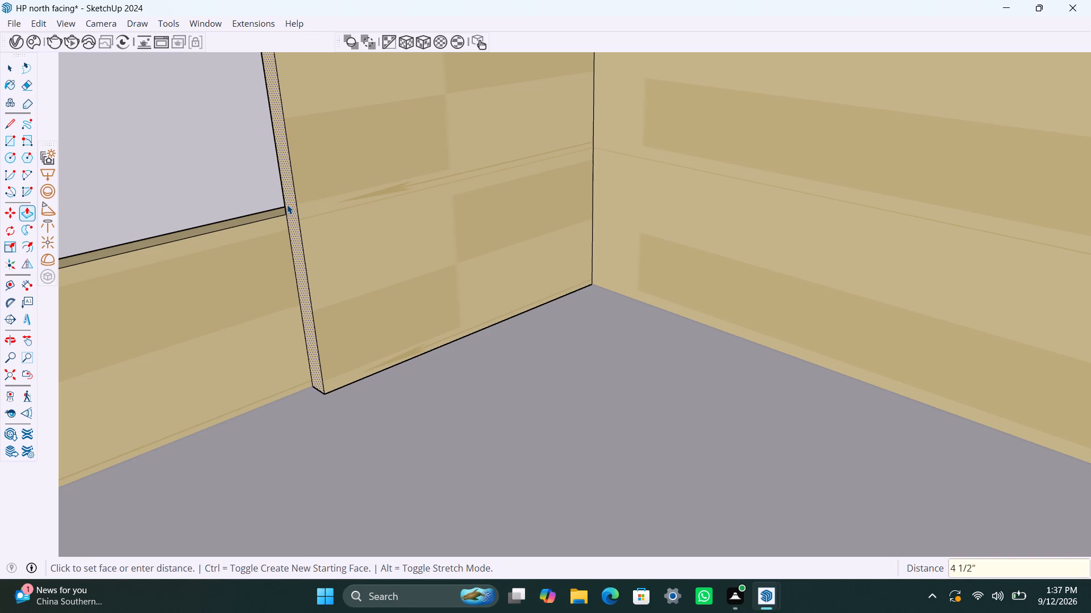
# Copy the side wall's vertical end edge 4.5" inward along its inner face.
pyautogui.scroll(2, 322, 280)
pyautogui.click(311, 305)
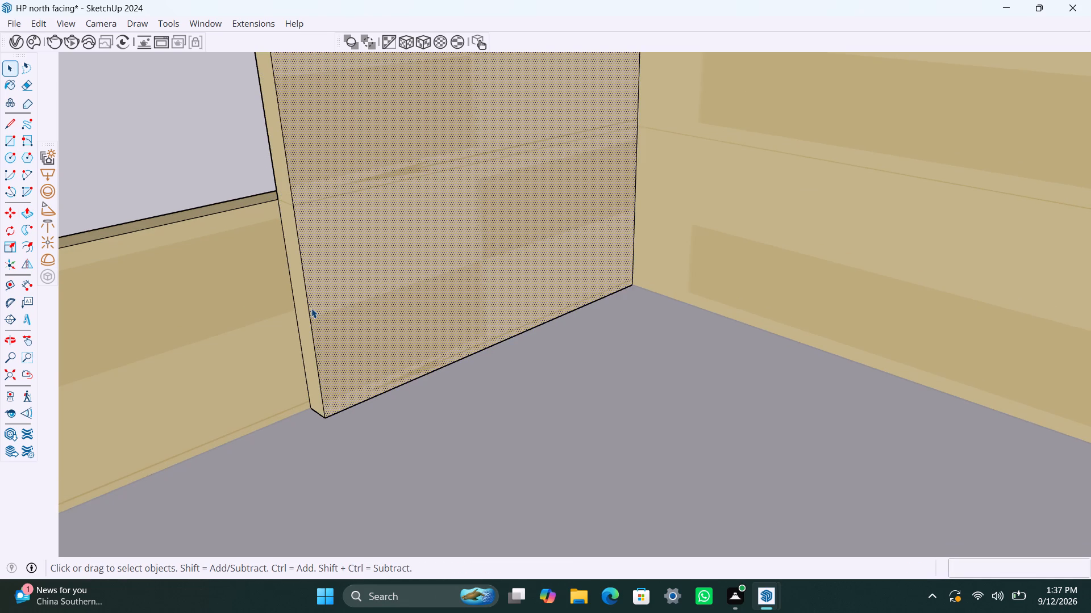
pyautogui.click(311, 308)
pyautogui.click(311, 308)
pyautogui.click(311, 314)
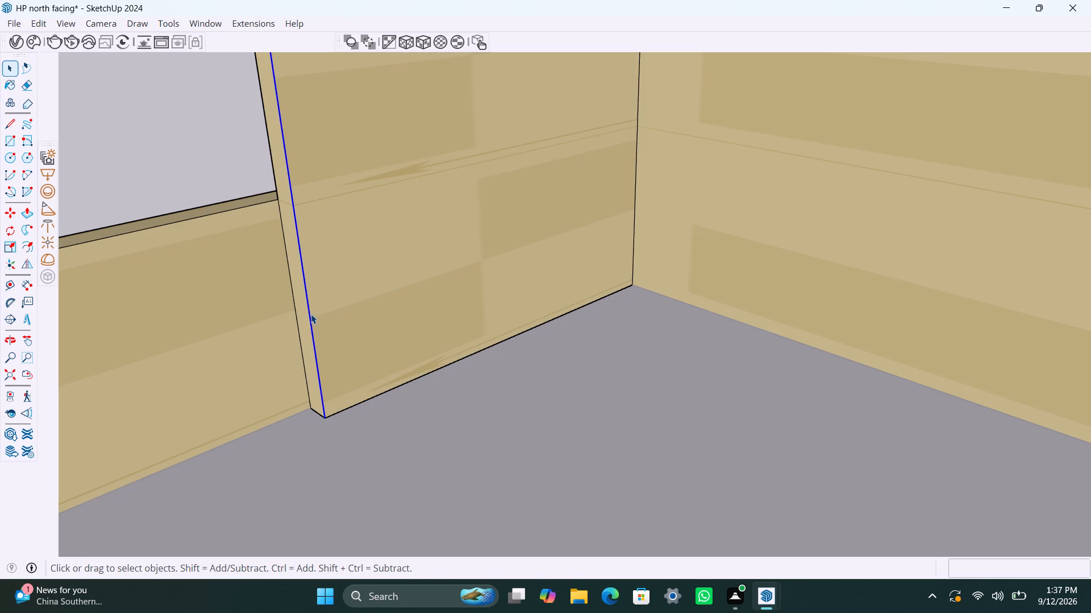
pyautogui.press('m')
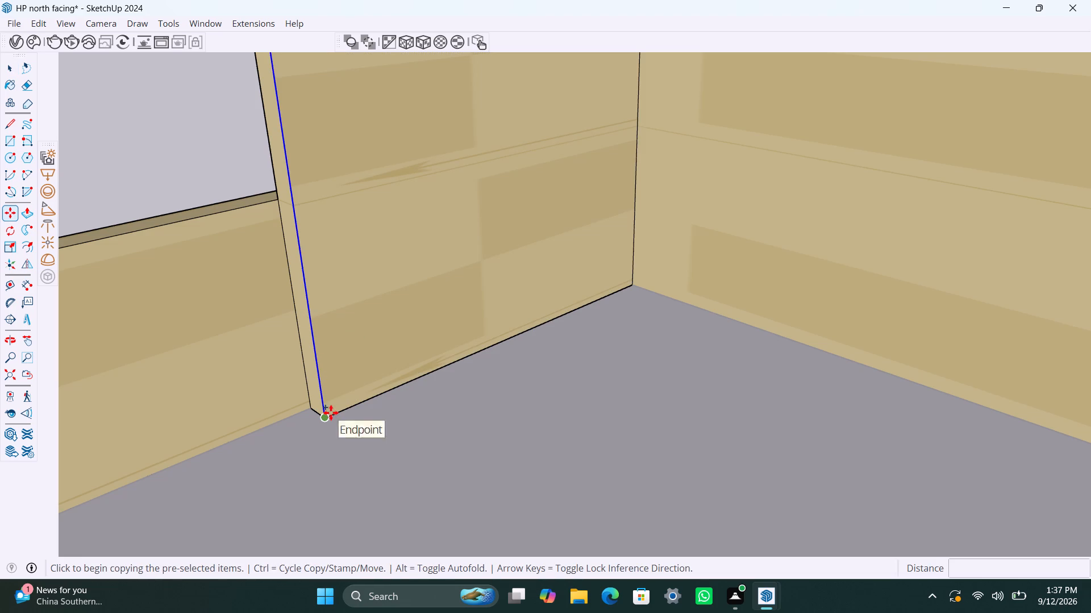
pyautogui.click(331, 413)
pyautogui.write('4.5"')
pyautogui.press('Return')
pyautogui.press('space')
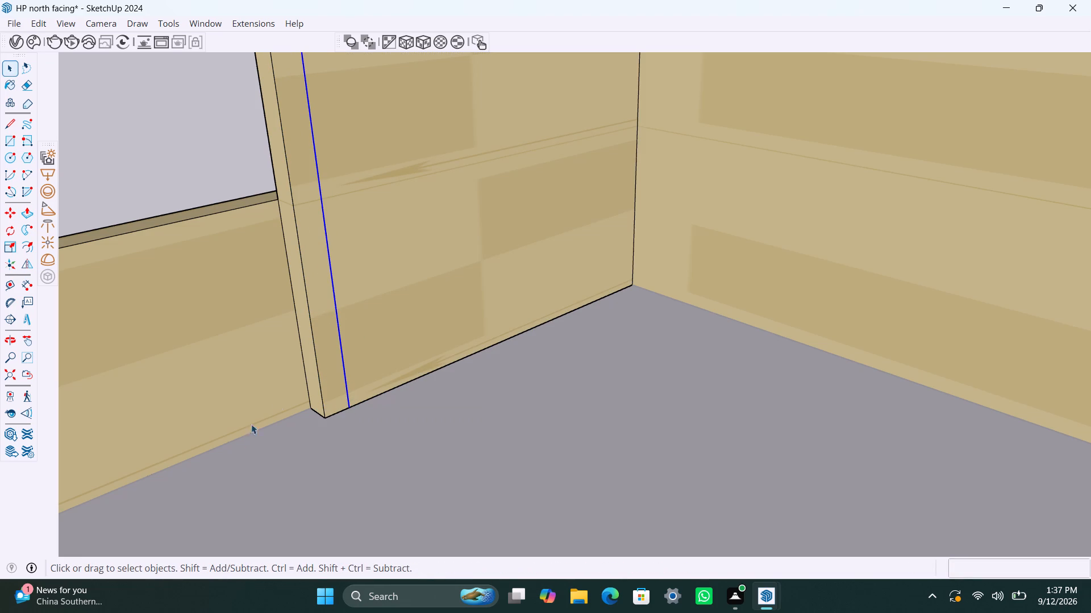
# Push/Pull the narrow strip on the side wall's inner face across to the roof slab's free corner, forming a back wall.
pyautogui.scroll(-14, 348, 363)
pyautogui.moveTo(356, 319); pyautogui.dragTo(309, 309, button='middle')
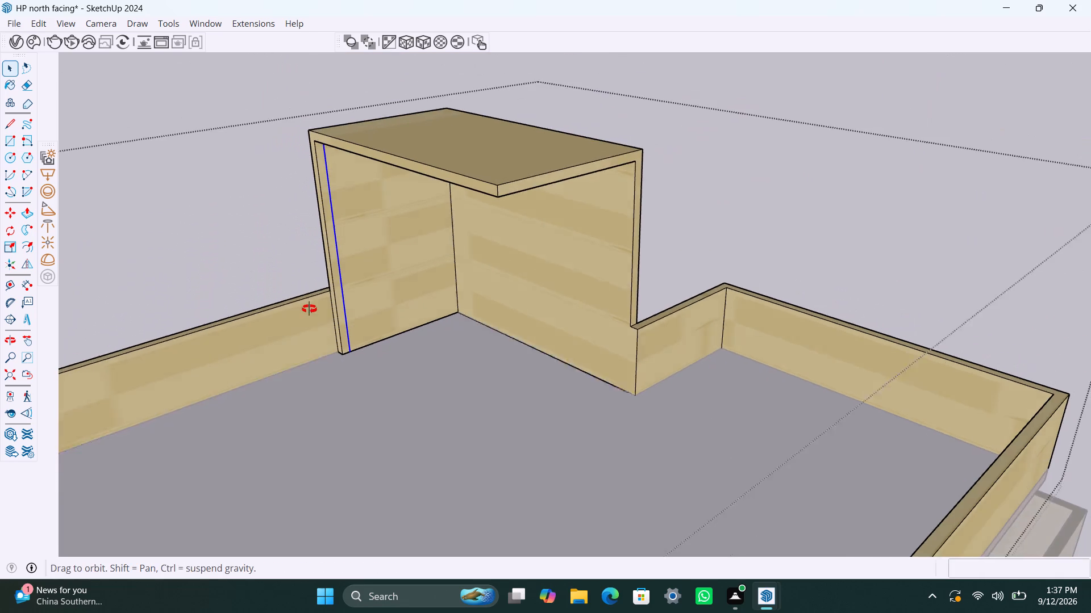
pyautogui.moveTo(309, 309); pyautogui.dragTo(303, 306, button='middle')
pyautogui.scroll(4, 330, 262)
pyautogui.click(326, 259)
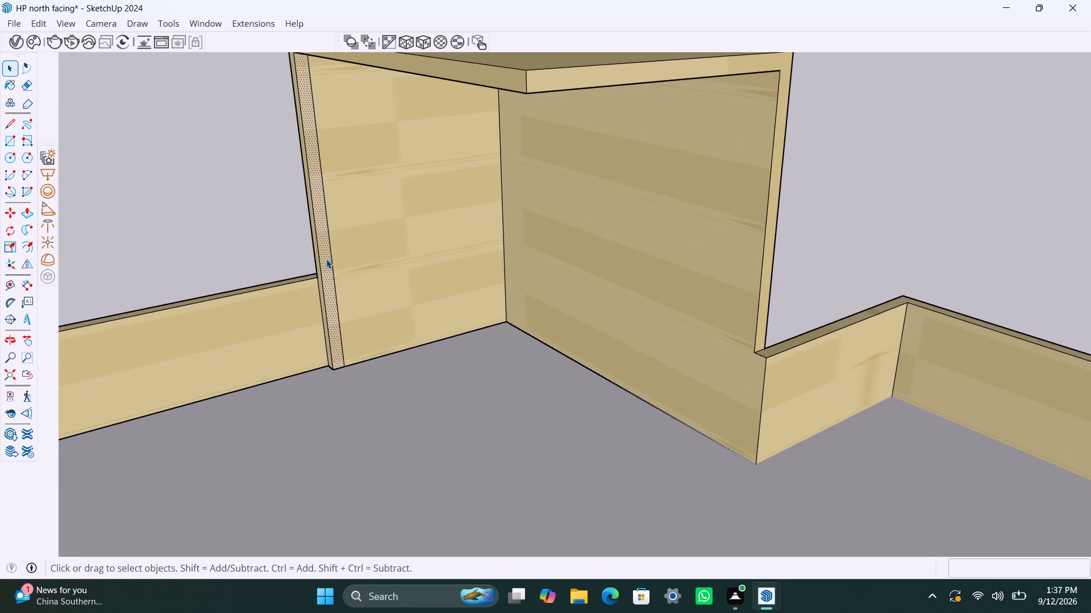
pyautogui.press('p')
pyautogui.moveTo(326, 259); pyautogui.dragTo(560, 207)
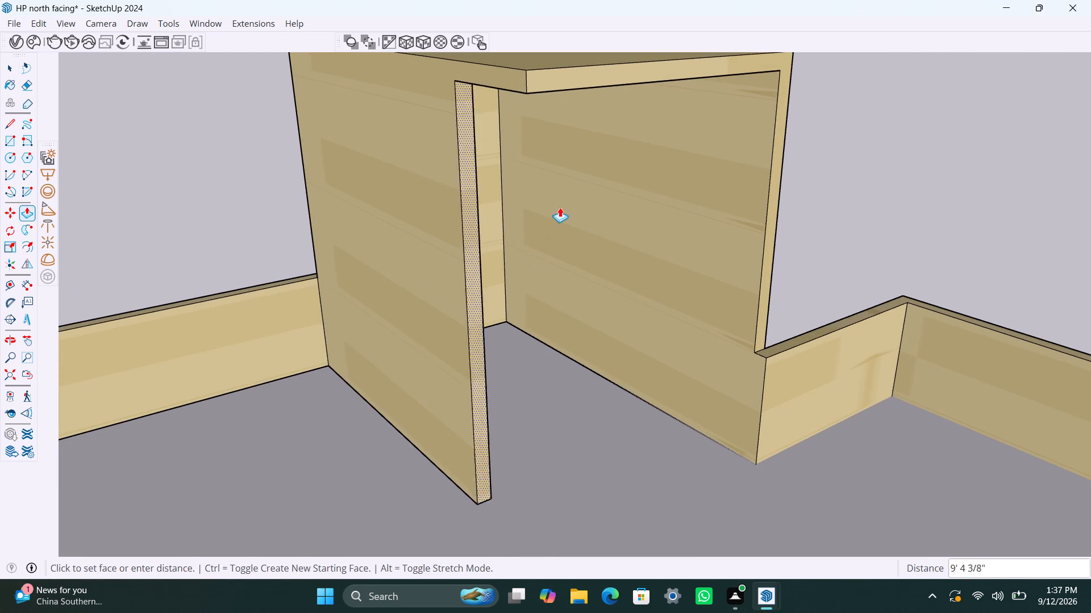
pyautogui.moveTo(560, 207); pyautogui.dragTo(523, 79)
pyautogui.press('space')
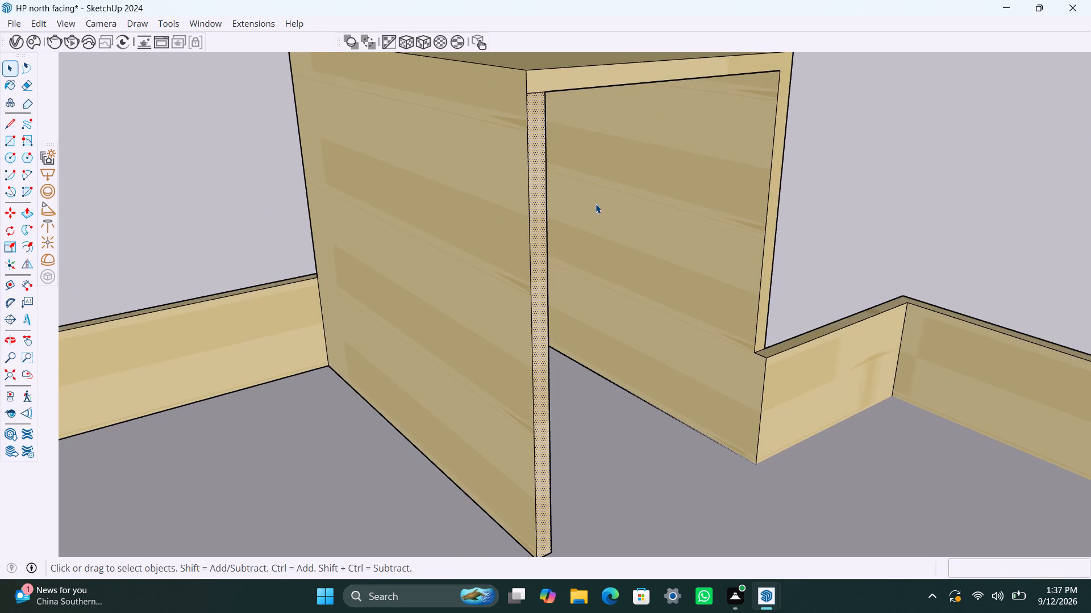
# Examine the roofed enclosure behind the jali wall from its open end and from the front.
pyautogui.scroll(-4, 598, 322)
pyautogui.moveTo(573, 371); pyautogui.dragTo(340, 378, button='middle')
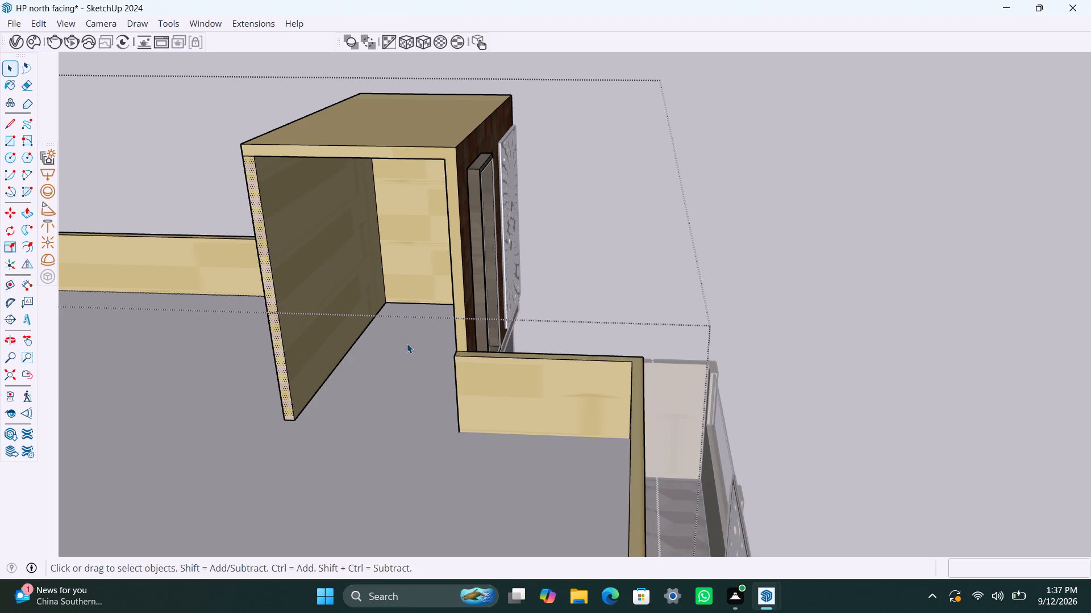
pyautogui.press('space')
pyautogui.moveTo(380, 363); pyautogui.dragTo(470, 352, button='middle')
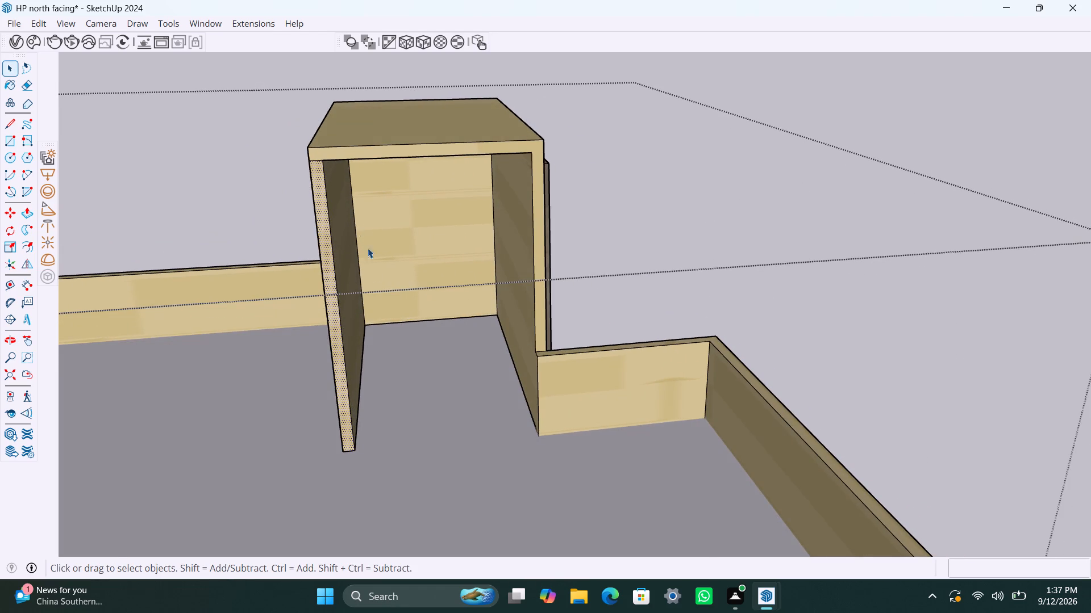
pyautogui.scroll(-2, 422, 417)
pyautogui.scroll(2, 513, 367)
pyautogui.moveTo(472, 376); pyautogui.dragTo(486, 377, button='middle')
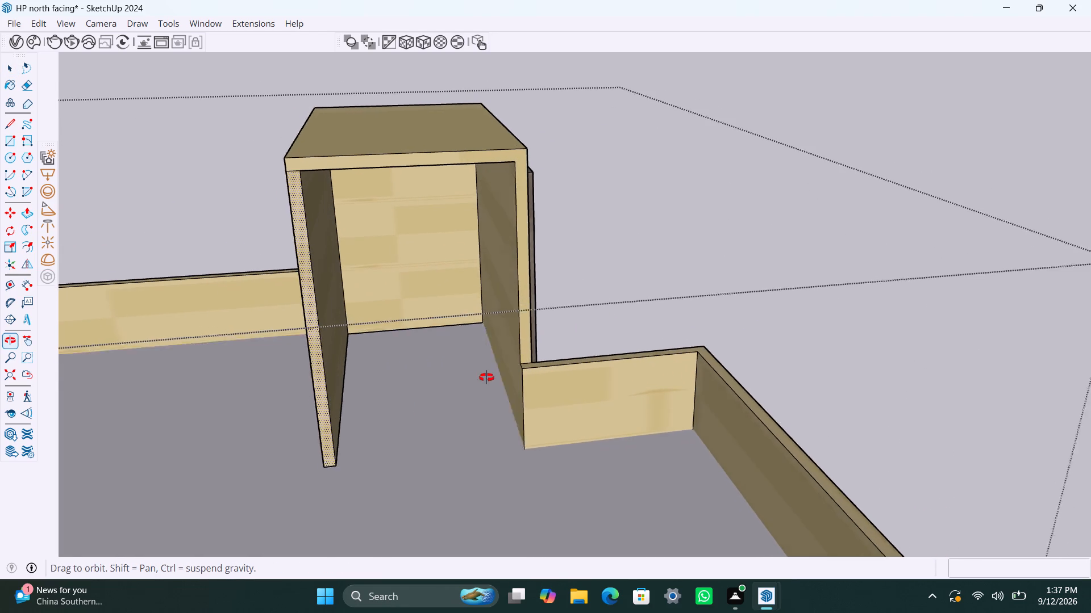
pyautogui.moveTo(486, 377); pyautogui.dragTo(382, 390, button='middle')
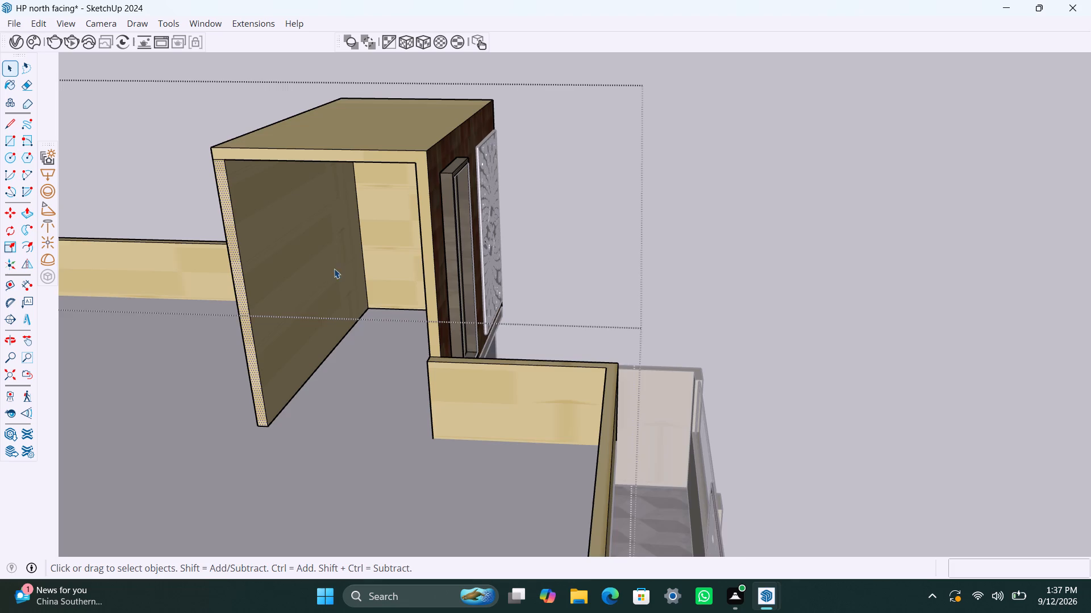
pyautogui.scroll(1, 358, 401)
pyautogui.moveTo(283, 366); pyautogui.dragTo(61, 421, button='middle')
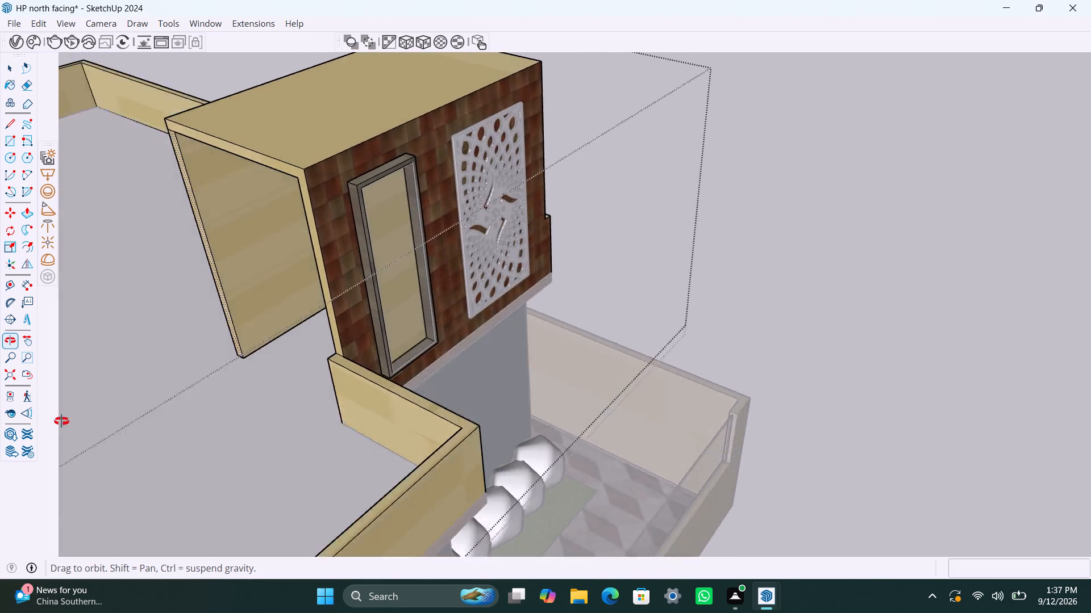
pyautogui.moveTo(61, 421); pyautogui.dragTo(365, 397, button='middle')
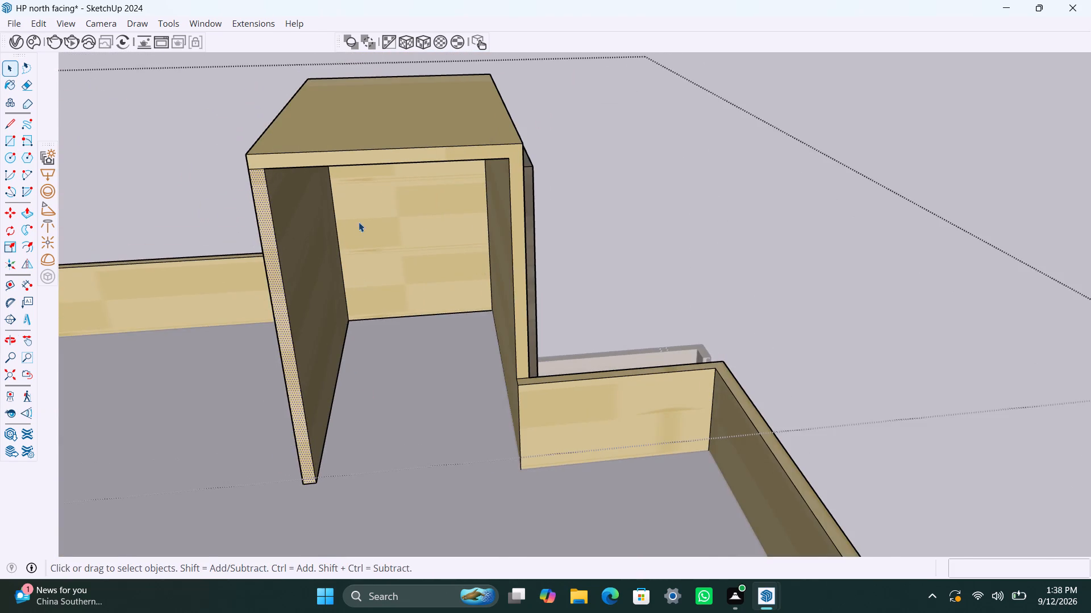
# Draw a 4.5" line across the top corner of the enclosure's open end, separating the roof slab's edge from the jali wall's edge.
pyautogui.scroll(2, 356, 208)
pyautogui.click(356, 140)
pyautogui.write('p')
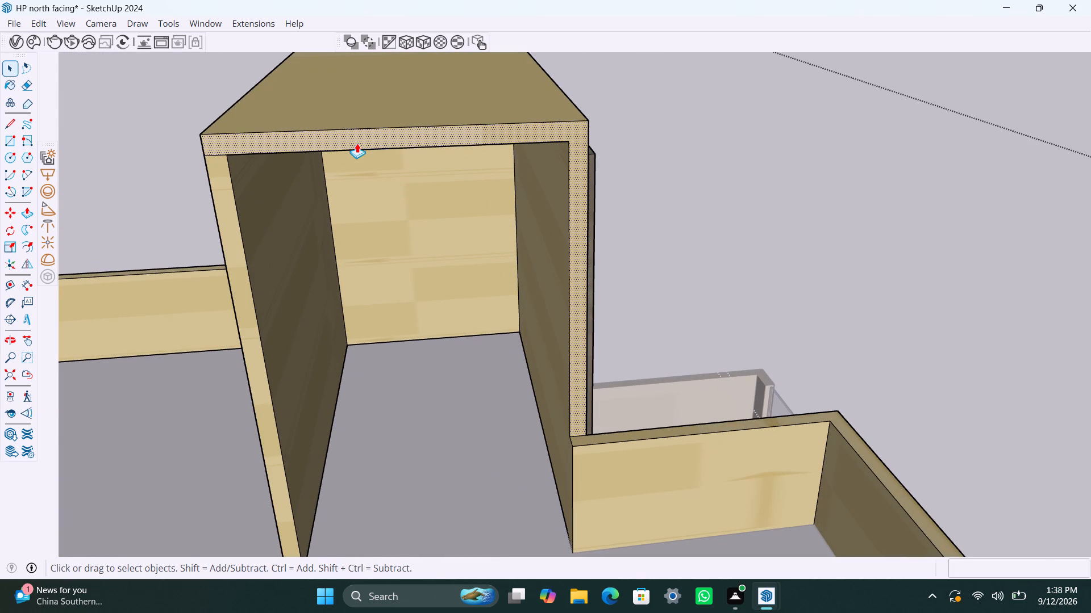
pyautogui.press('space')
pyautogui.press('l')
pyautogui.click(571, 141)
pyautogui.click(589, 138)
pyautogui.press('space')
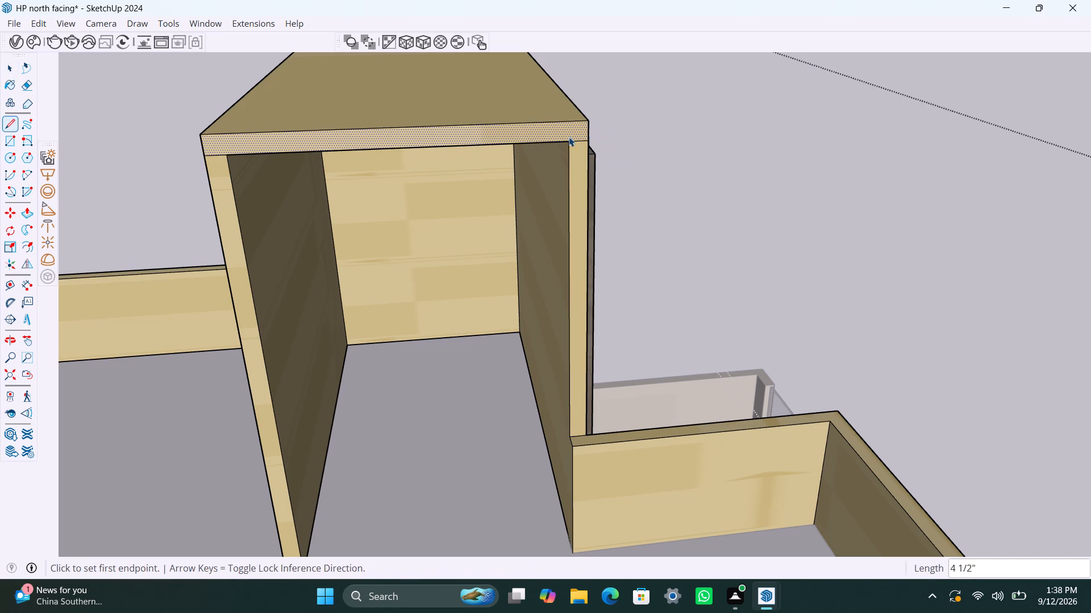
# Push/Pull the roof slab's end face 2' outward as an overhang beyond the enclosure's open end.
pyautogui.press('p')
pyautogui.click(549, 136)
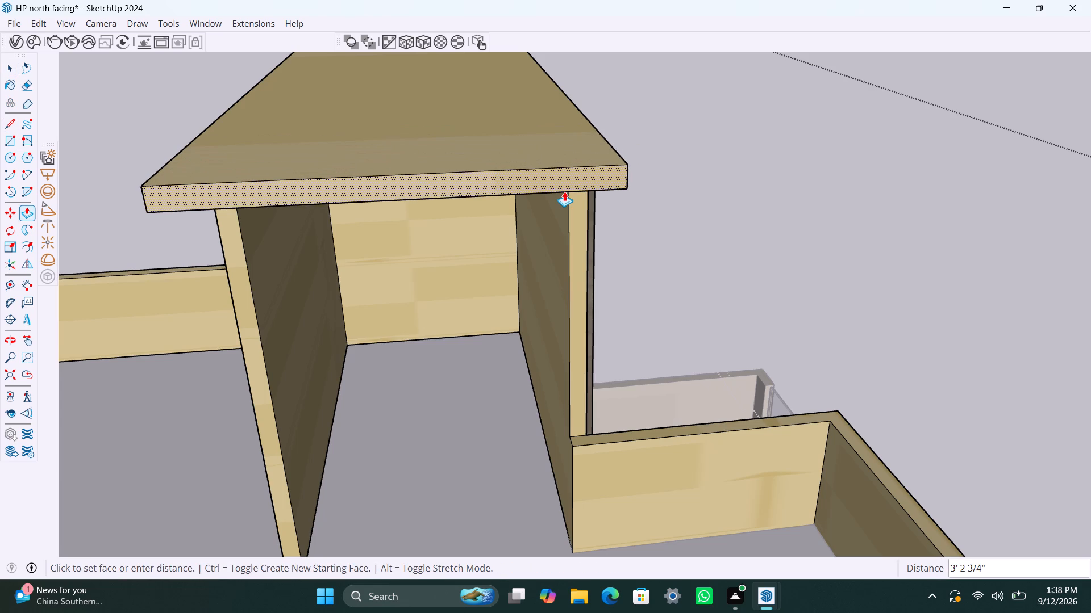
pyautogui.write("2'")
pyautogui.press('Return')
pyautogui.press('space')
pyautogui.click(755, 182)
# Finish editing the upper-floor group and bring the whole front of the house into view.
pyautogui.scroll(-10, 756, 199)
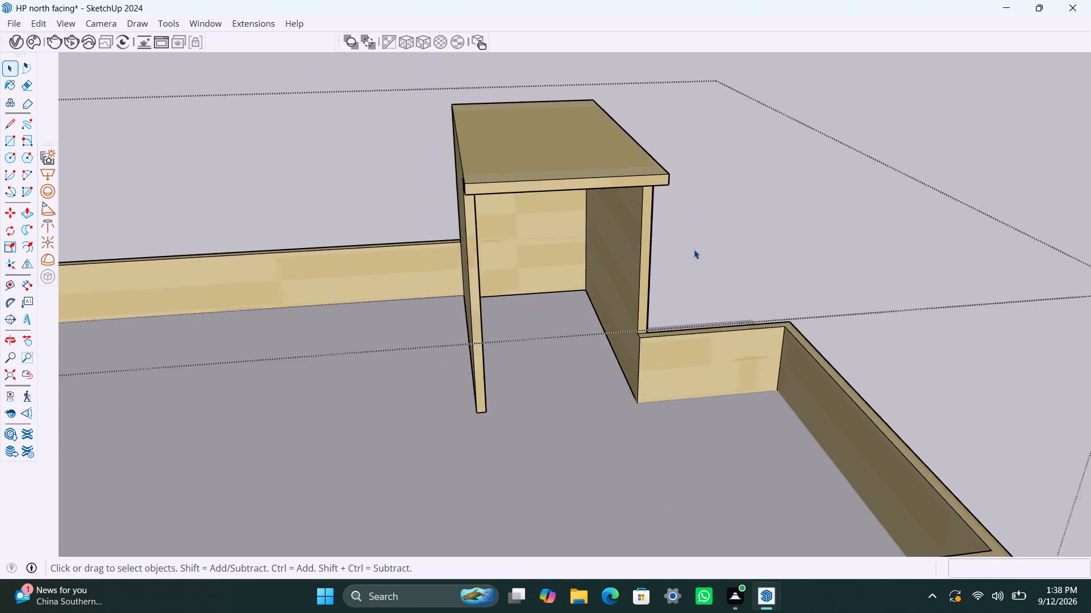
pyautogui.moveTo(692, 272); pyautogui.dragTo(34, 297, button='middle')
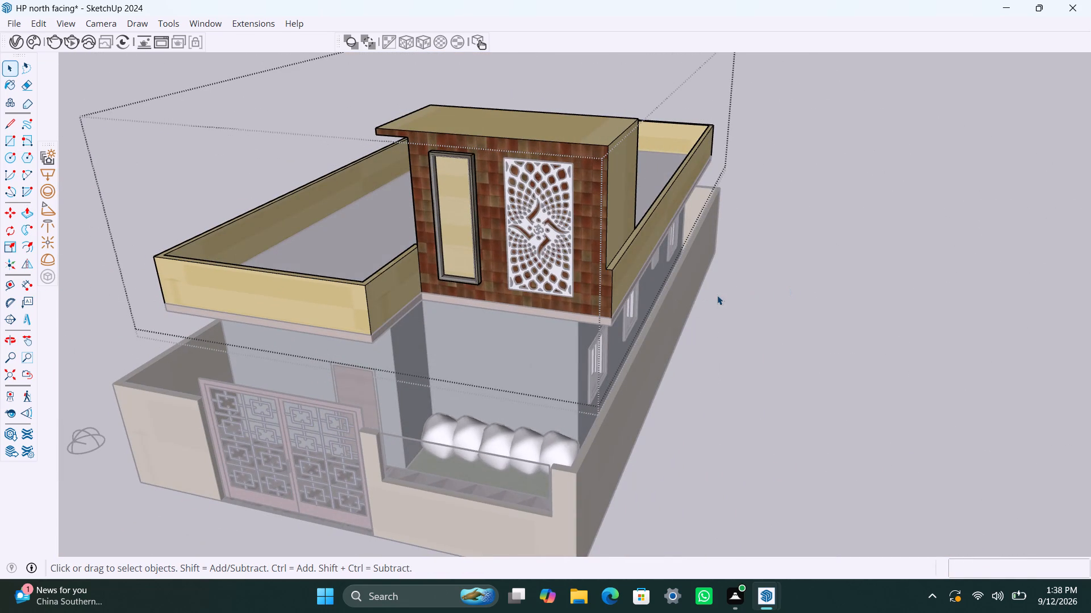
pyautogui.click(717, 295)
pyautogui.scroll(-4, 393, 318)
pyautogui.moveTo(467, 328); pyautogui.dragTo(538, 232, button='middle')
pyautogui.scroll(-3, 493, 296)
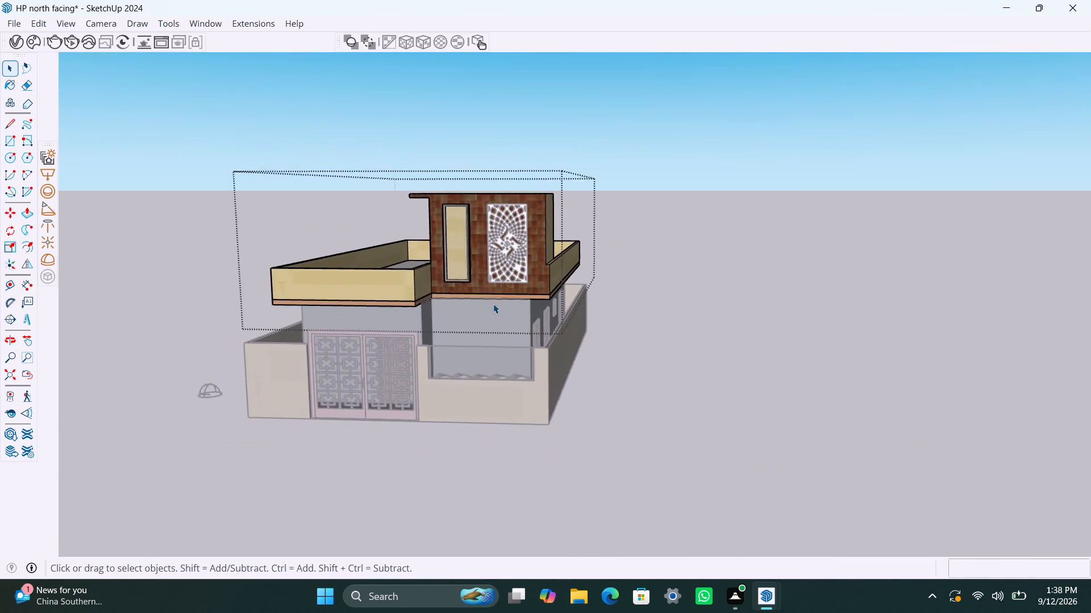
pyautogui.moveTo(493, 306); pyautogui.dragTo(619, 320, button='middle')
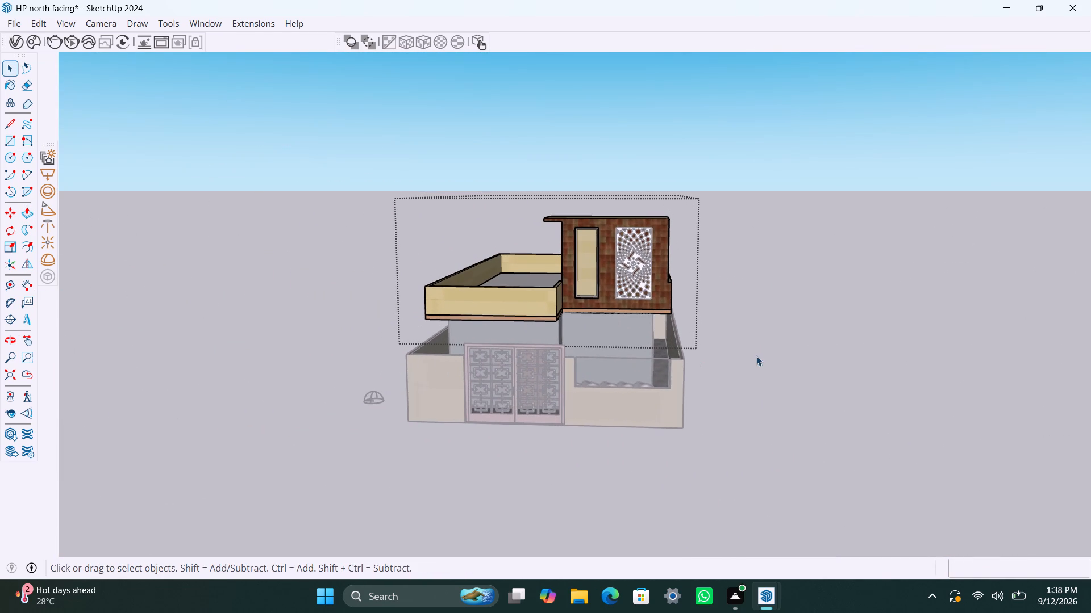
pyautogui.doubleClick(757, 356)
pyautogui.moveTo(756, 356); pyautogui.dragTo(743, 359)
pyautogui.scroll(6, 516, 406)
pyautogui.keyDown('shift'); pyautogui.moveTo(513, 329); pyautogui.dragTo(481, 389, button='middle'); pyautogui.keyUp('shift')
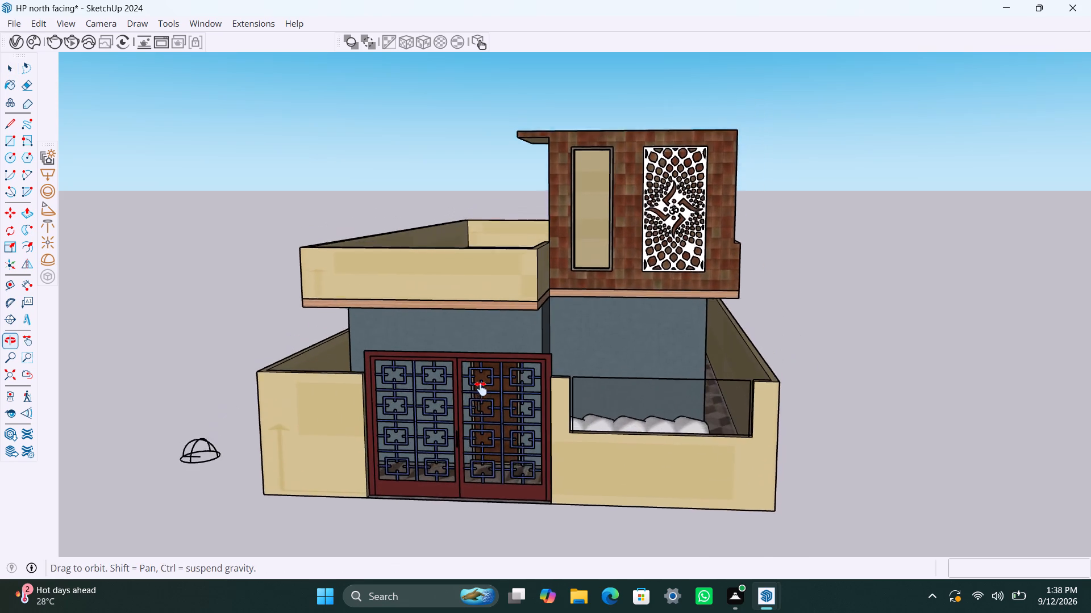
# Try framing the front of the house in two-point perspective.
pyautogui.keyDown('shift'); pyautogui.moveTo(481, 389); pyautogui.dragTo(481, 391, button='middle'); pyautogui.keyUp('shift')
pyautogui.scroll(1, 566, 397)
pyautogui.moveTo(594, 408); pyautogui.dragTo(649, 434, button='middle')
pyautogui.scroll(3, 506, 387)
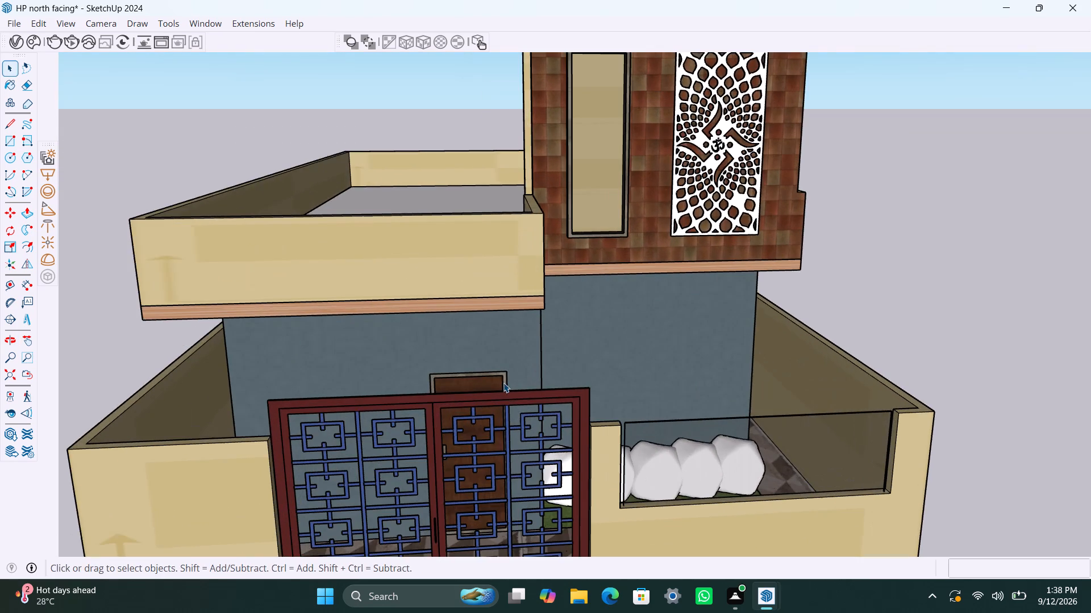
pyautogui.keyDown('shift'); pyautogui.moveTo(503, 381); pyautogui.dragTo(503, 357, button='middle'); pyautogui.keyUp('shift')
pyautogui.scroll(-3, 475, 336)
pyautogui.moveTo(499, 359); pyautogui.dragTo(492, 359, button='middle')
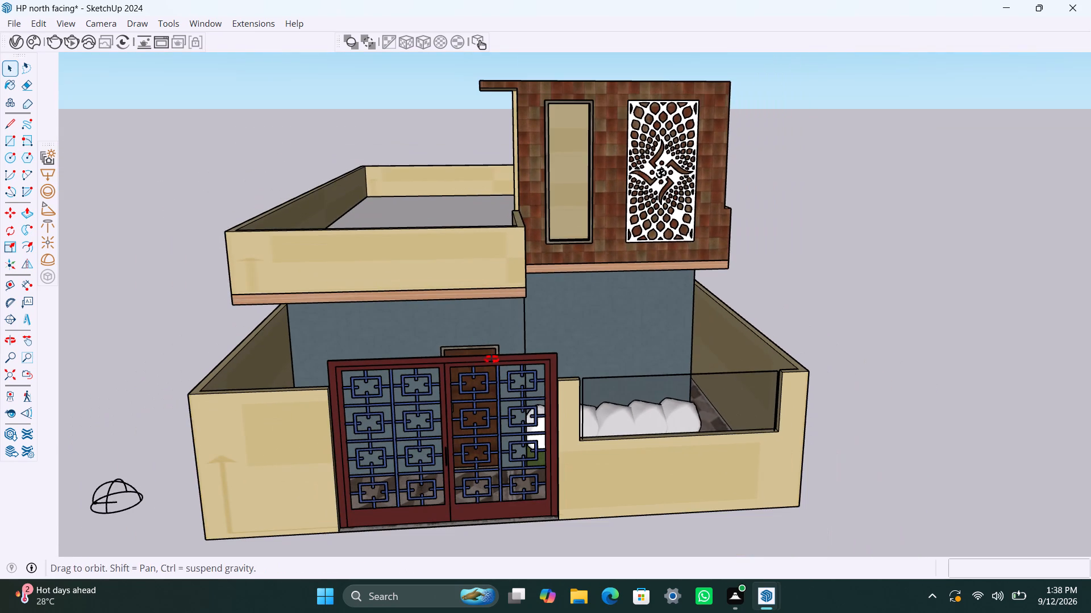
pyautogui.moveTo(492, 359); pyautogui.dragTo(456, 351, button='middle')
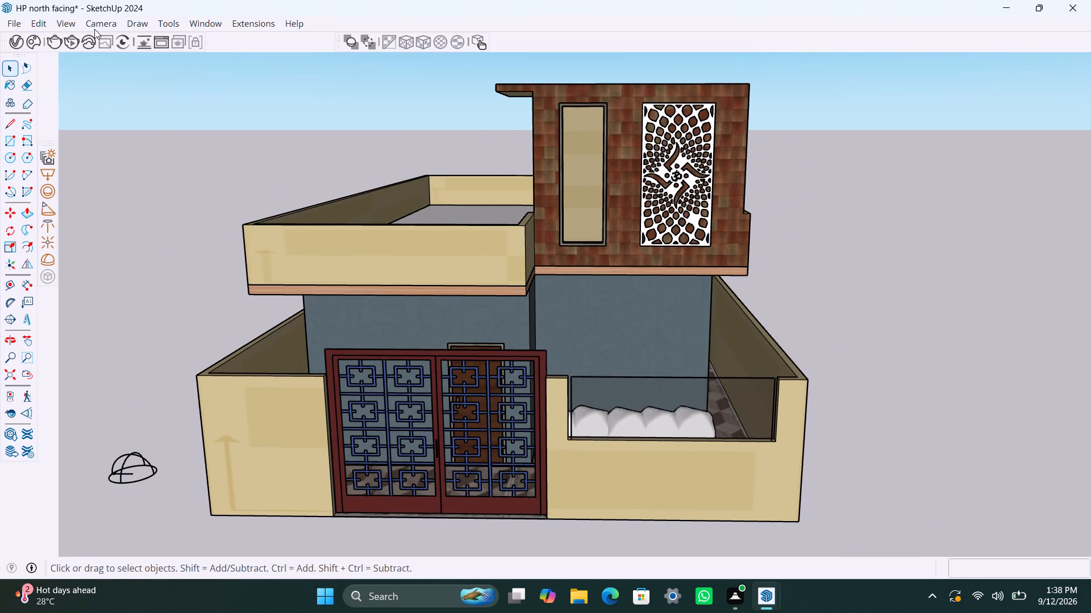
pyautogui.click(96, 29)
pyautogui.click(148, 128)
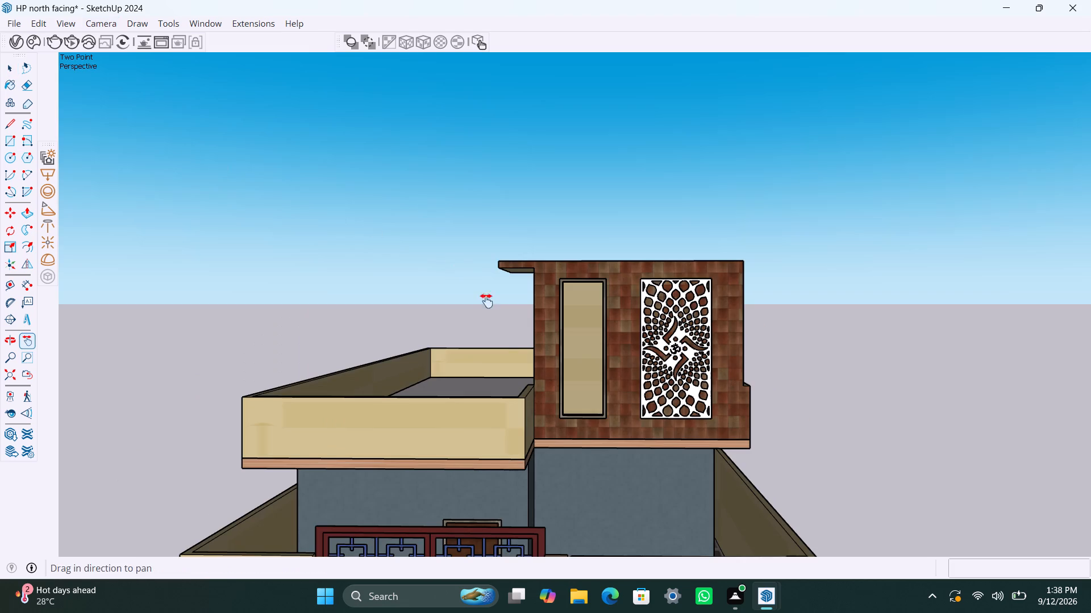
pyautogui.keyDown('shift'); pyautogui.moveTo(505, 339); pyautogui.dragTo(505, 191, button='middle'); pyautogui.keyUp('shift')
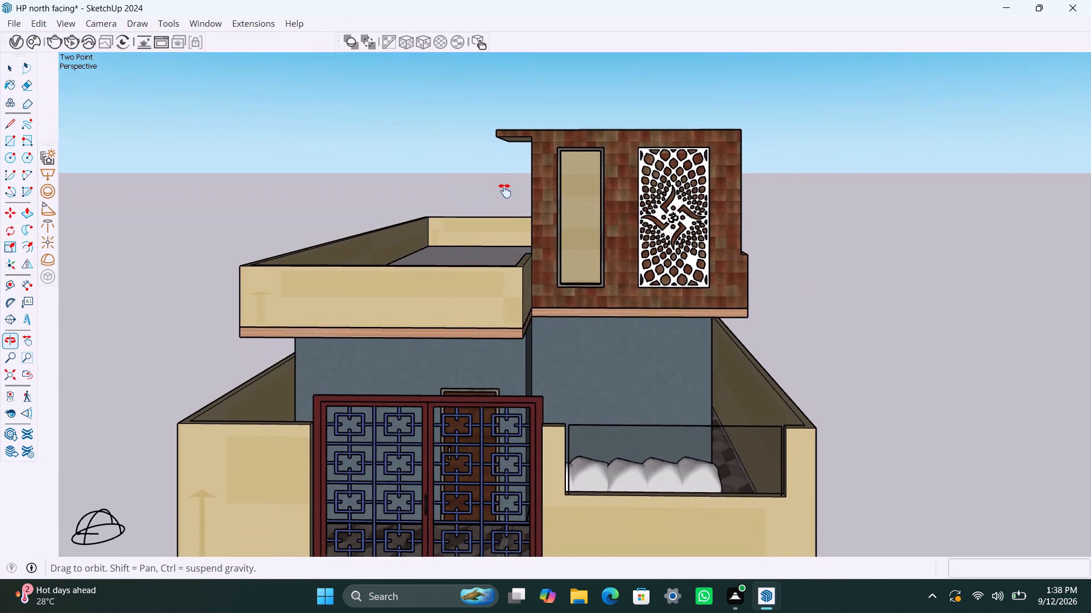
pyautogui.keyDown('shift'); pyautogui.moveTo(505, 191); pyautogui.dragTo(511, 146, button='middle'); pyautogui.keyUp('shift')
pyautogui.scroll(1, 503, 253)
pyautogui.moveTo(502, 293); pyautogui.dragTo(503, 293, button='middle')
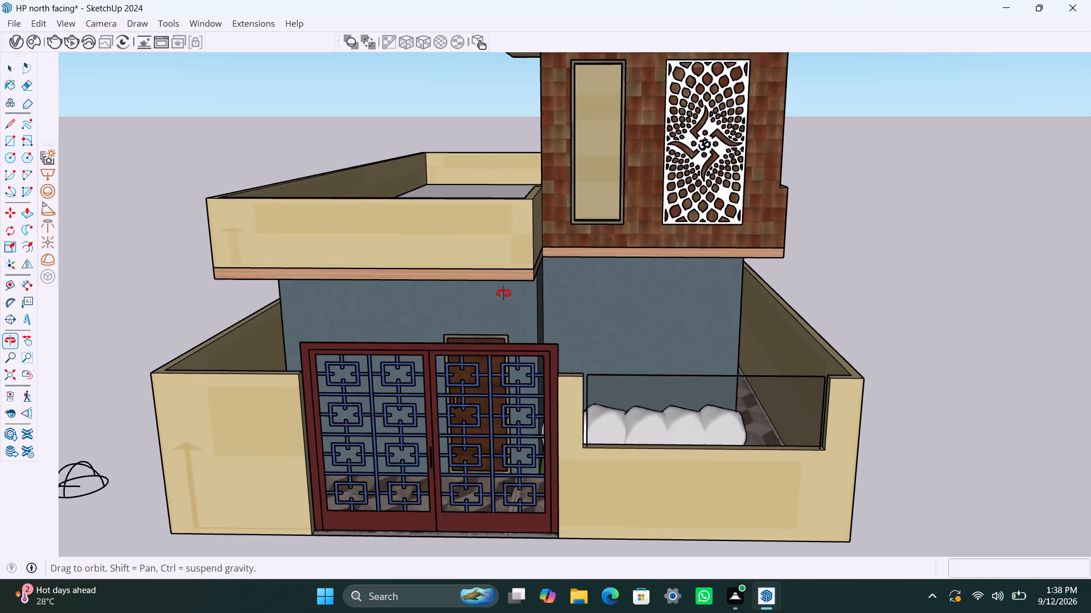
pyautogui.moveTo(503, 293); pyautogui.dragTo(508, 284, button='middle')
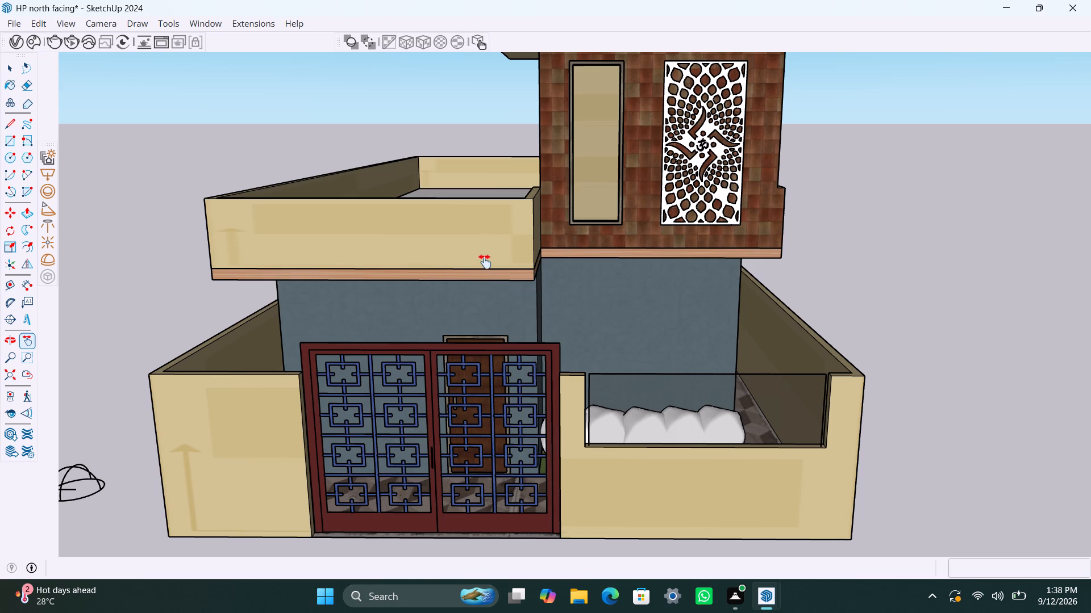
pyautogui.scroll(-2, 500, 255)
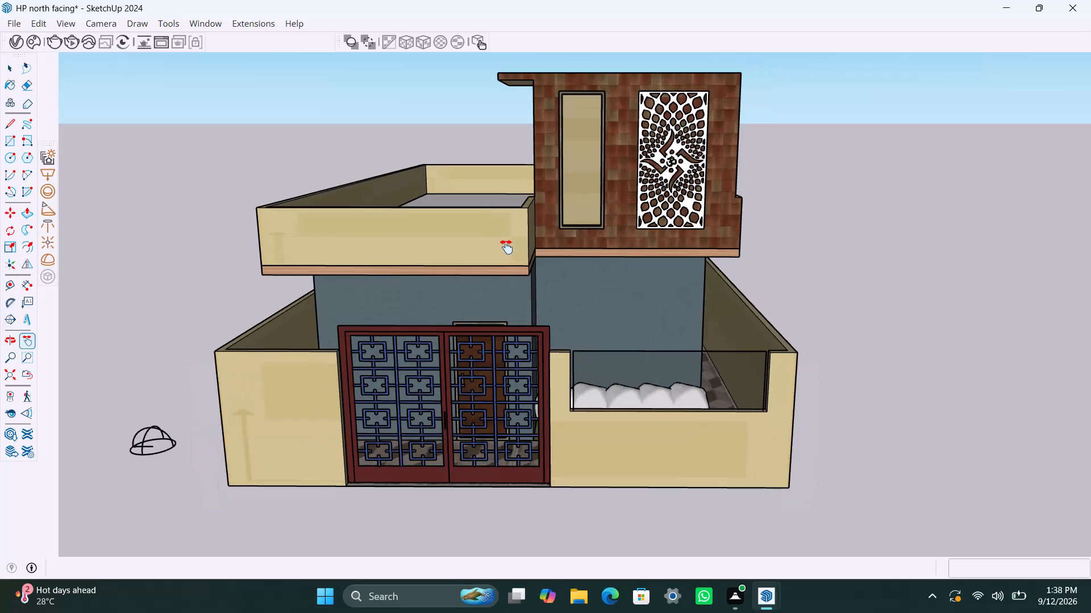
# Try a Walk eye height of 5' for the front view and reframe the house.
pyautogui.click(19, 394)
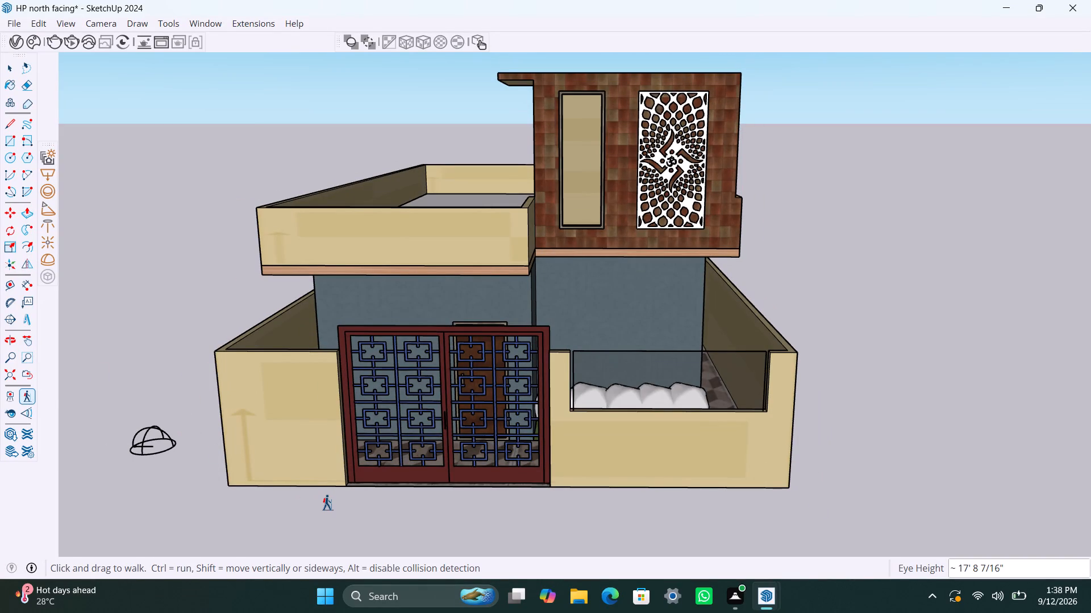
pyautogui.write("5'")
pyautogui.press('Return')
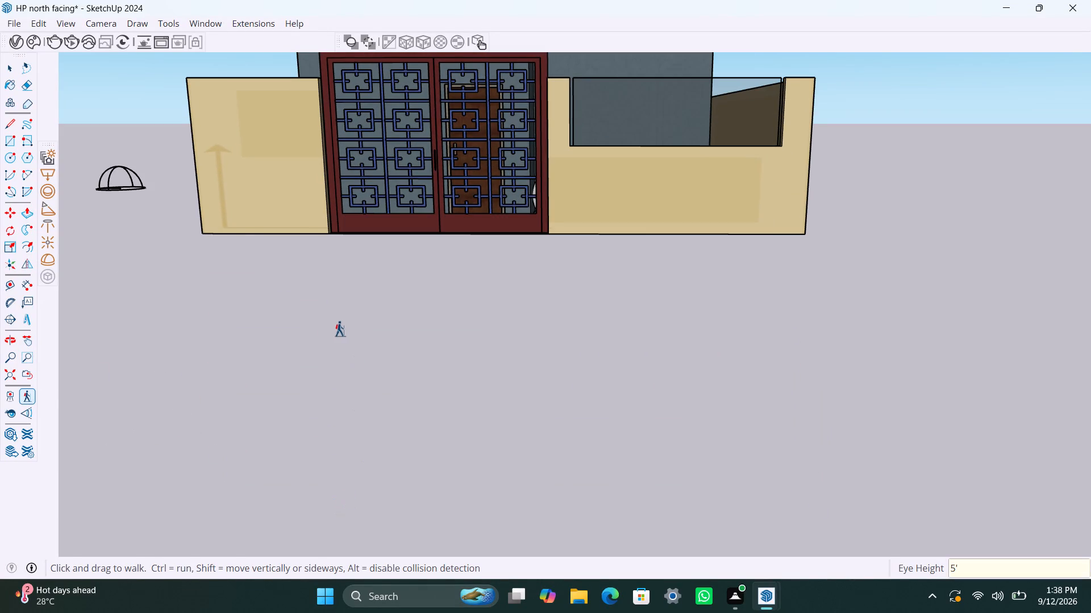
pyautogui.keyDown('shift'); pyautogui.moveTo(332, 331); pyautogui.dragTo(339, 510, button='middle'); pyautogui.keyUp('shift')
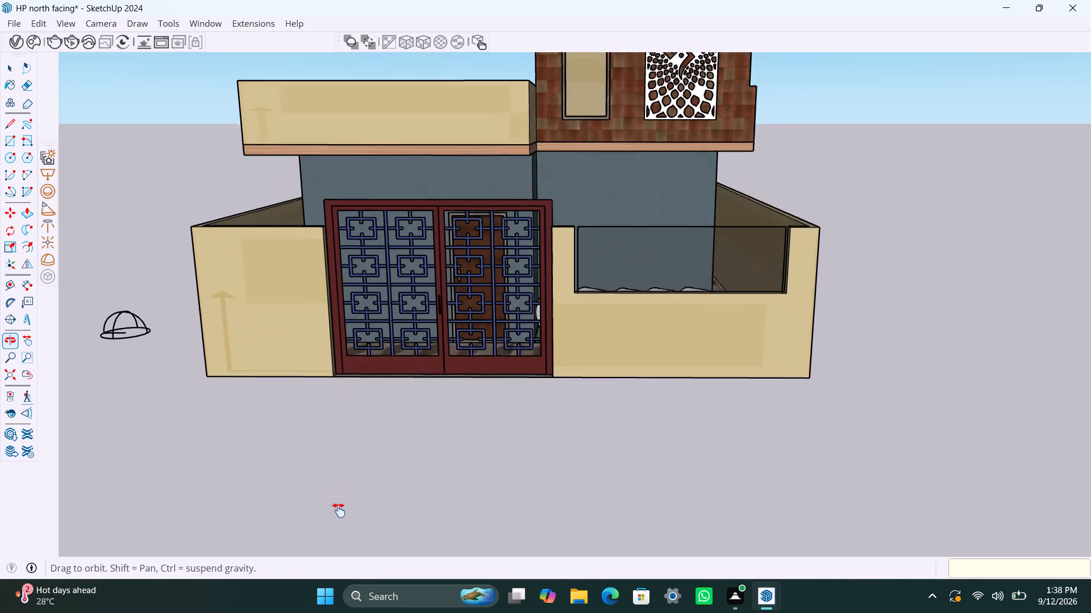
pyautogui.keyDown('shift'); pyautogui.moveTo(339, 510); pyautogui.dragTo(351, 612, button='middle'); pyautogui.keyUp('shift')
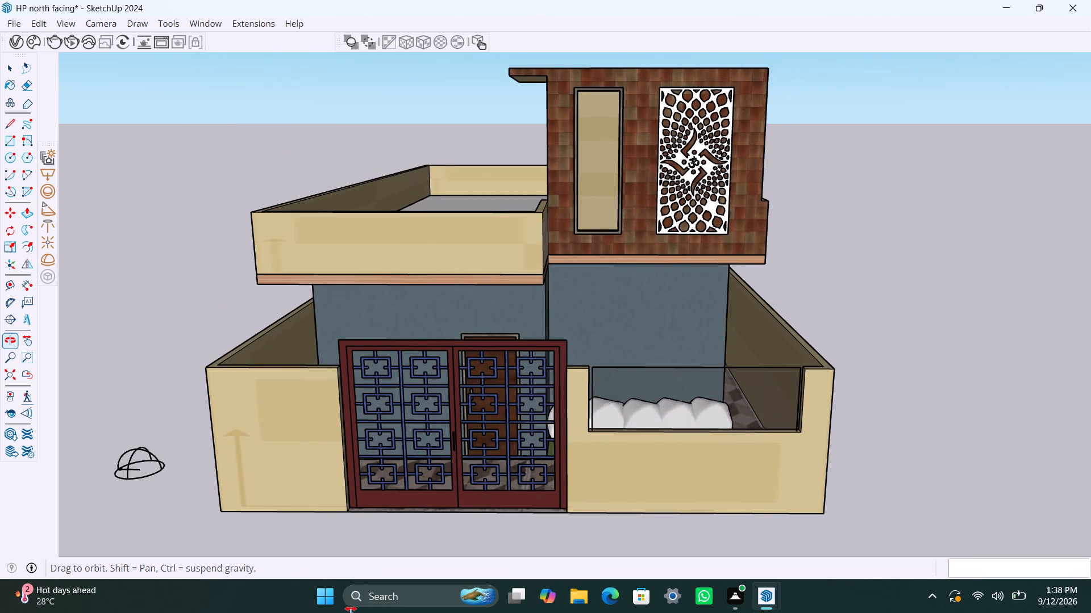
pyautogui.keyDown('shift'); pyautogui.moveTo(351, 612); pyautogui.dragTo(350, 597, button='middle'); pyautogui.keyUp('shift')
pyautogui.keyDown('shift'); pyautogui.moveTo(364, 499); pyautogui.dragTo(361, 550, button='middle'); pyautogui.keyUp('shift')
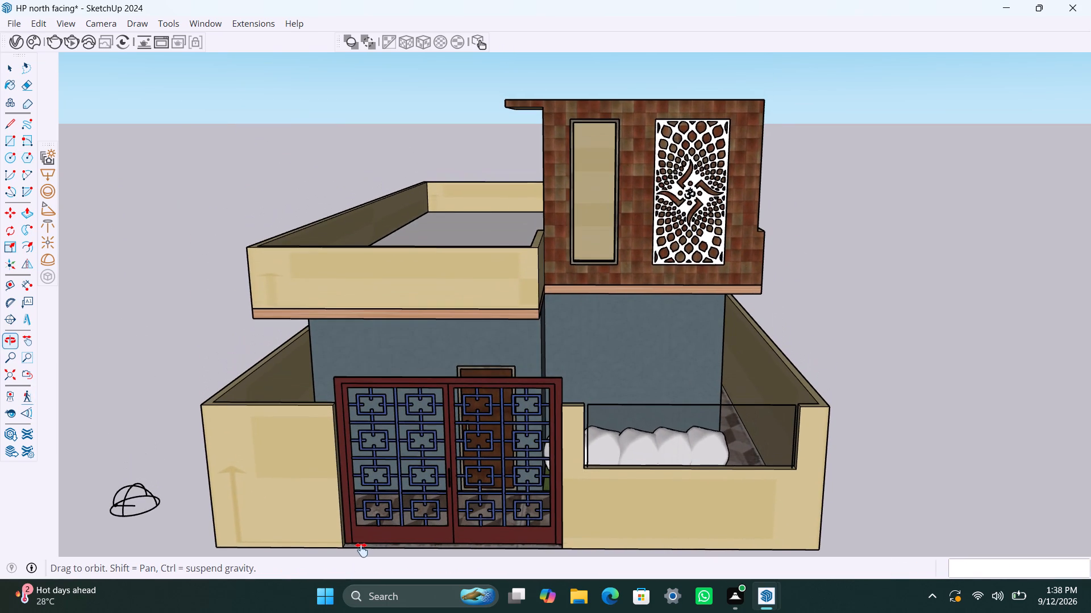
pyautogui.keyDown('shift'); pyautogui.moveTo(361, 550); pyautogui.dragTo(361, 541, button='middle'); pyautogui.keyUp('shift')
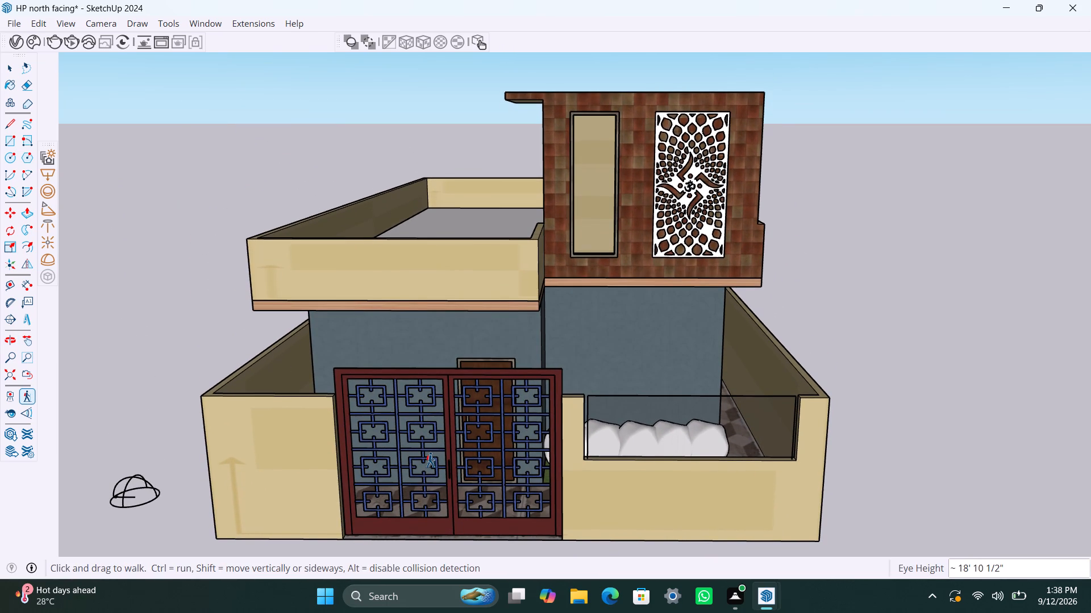
# Lower the viewpoint to an eye height of about 10' 7", facing the house front squarely with the gate and upper floor in frame.
pyautogui.moveTo(435, 431); pyautogui.dragTo(437, 402, button='middle')
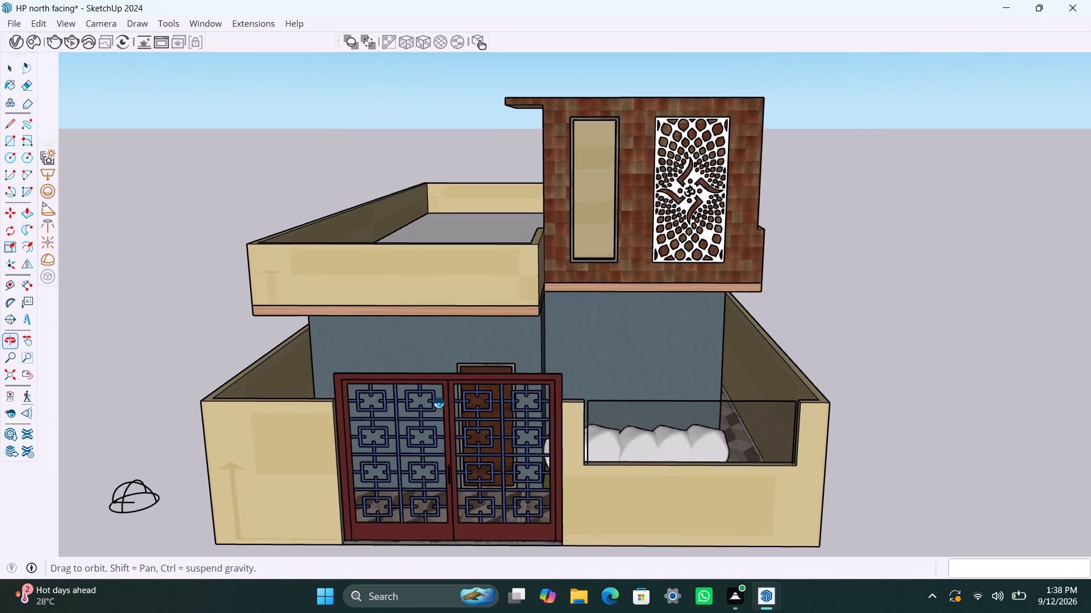
pyautogui.moveTo(437, 402); pyautogui.dragTo(465, 325, button='middle')
pyautogui.scroll(-3, 477, 413)
pyautogui.keyDown('shift'); pyautogui.moveTo(468, 452); pyautogui.dragTo(498, 321, button='middle'); pyautogui.keyUp('shift')
pyautogui.scroll(2, 492, 389)
pyautogui.keyDown('shift'); pyautogui.moveTo(503, 432); pyautogui.dragTo(507, 403, button='middle'); pyautogui.keyUp('shift')
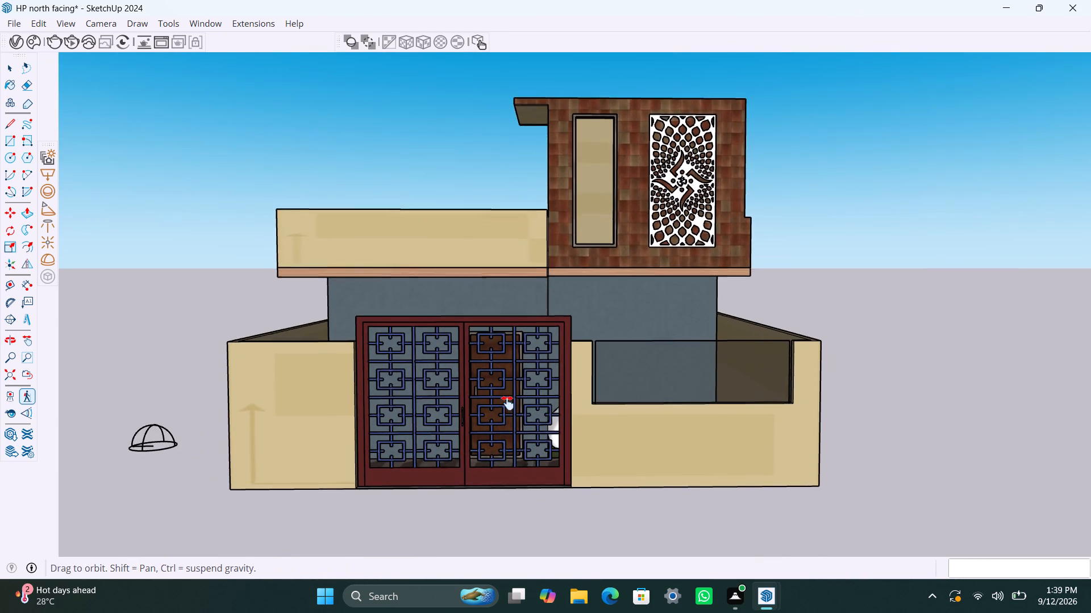
pyautogui.keyDown('shift'); pyautogui.moveTo(507, 403); pyautogui.dragTo(507, 402, button='middle'); pyautogui.keyUp('shift')
pyautogui.scroll(1, 502, 360)
pyautogui.keyDown('shift'); pyautogui.moveTo(508, 351); pyautogui.dragTo(514, 385, button='middle'); pyautogui.keyUp('shift')
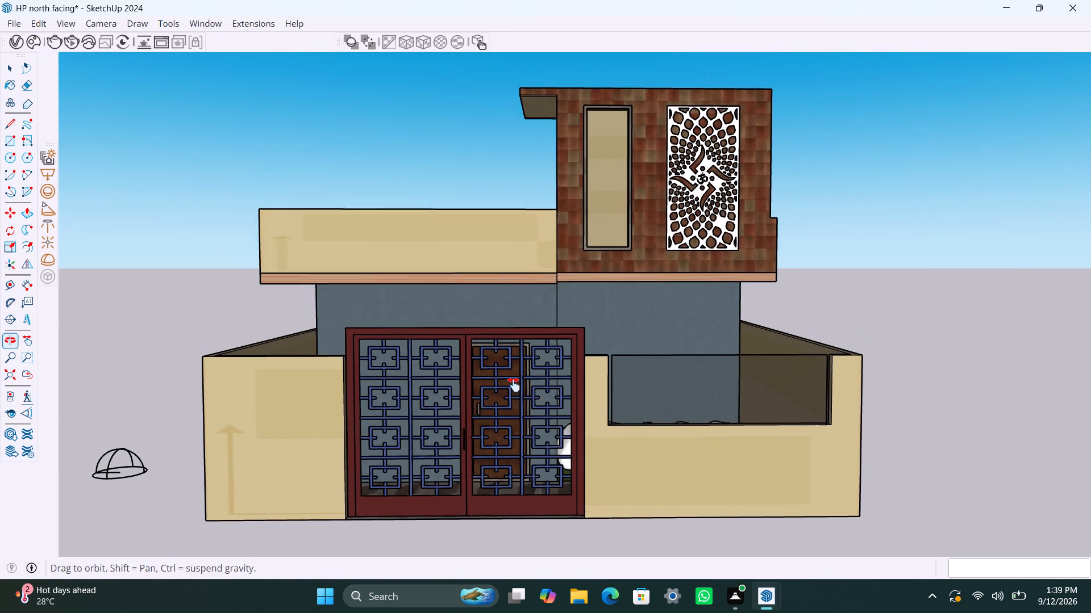
pyautogui.keyDown('shift'); pyautogui.moveTo(514, 385); pyautogui.dragTo(519, 402, button='middle'); pyautogui.keyUp('shift')
pyautogui.scroll(1, 513, 398)
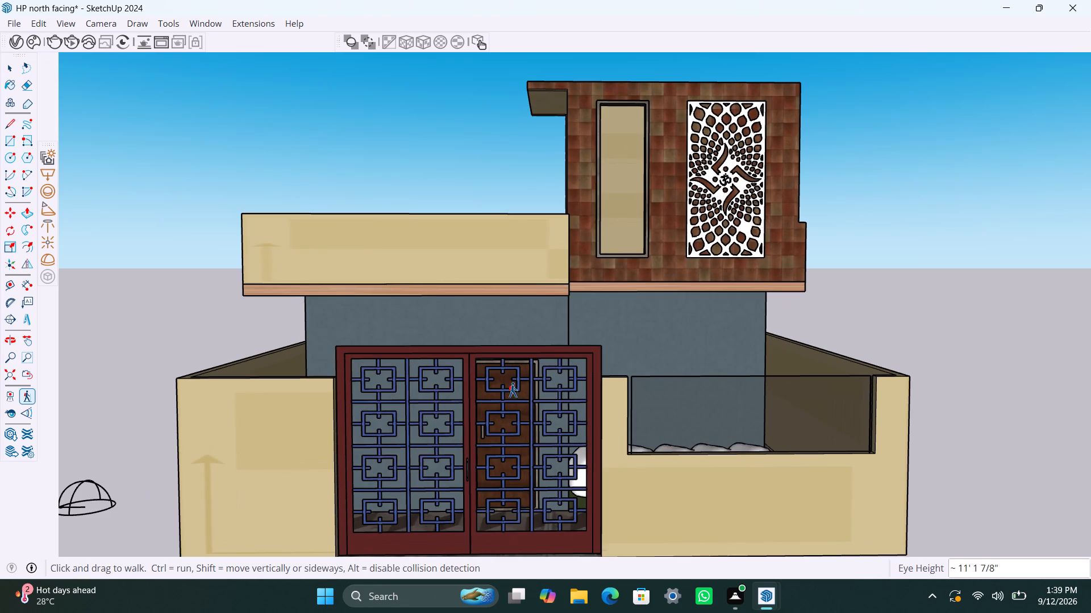
pyautogui.moveTo(513, 390); pyautogui.dragTo(511, 377, button='middle')
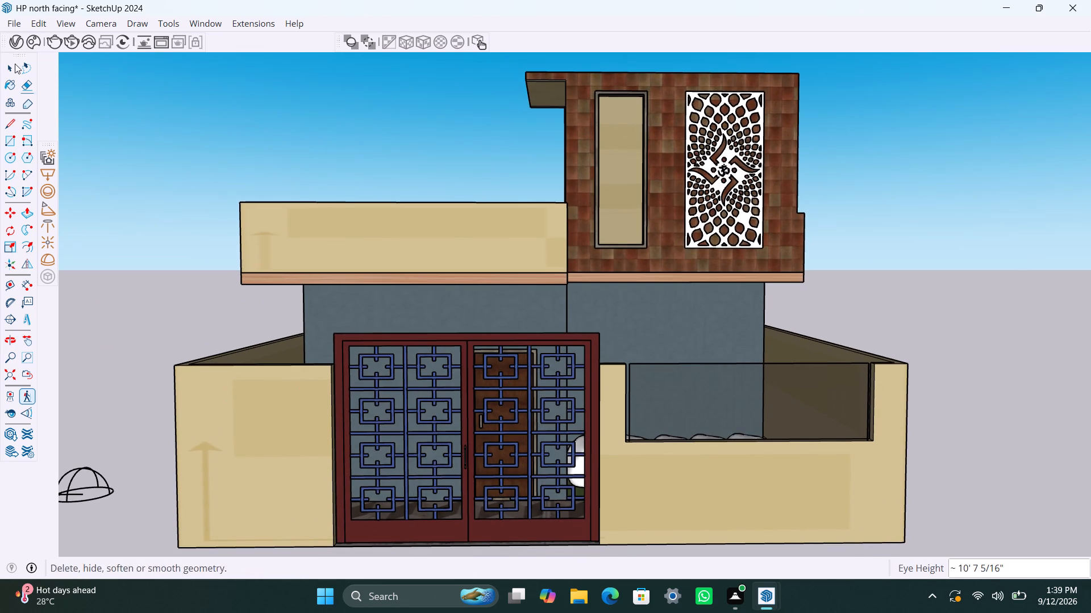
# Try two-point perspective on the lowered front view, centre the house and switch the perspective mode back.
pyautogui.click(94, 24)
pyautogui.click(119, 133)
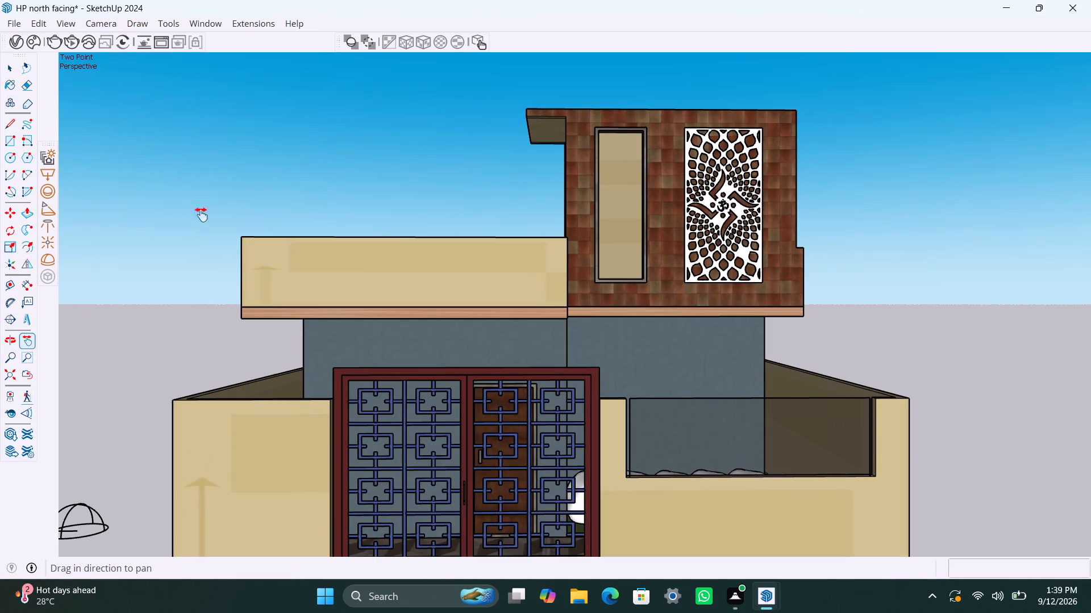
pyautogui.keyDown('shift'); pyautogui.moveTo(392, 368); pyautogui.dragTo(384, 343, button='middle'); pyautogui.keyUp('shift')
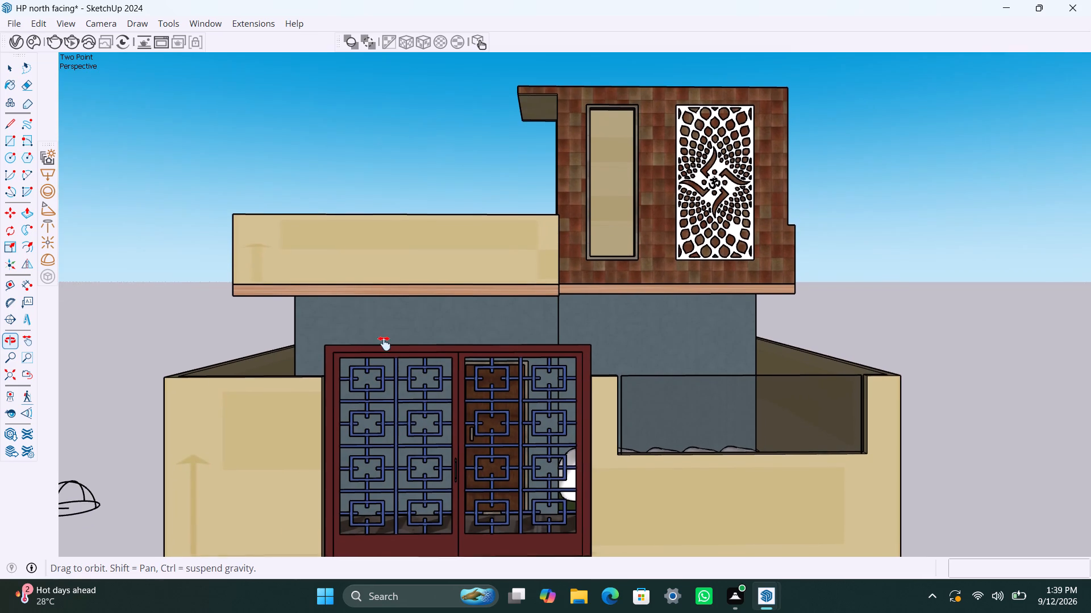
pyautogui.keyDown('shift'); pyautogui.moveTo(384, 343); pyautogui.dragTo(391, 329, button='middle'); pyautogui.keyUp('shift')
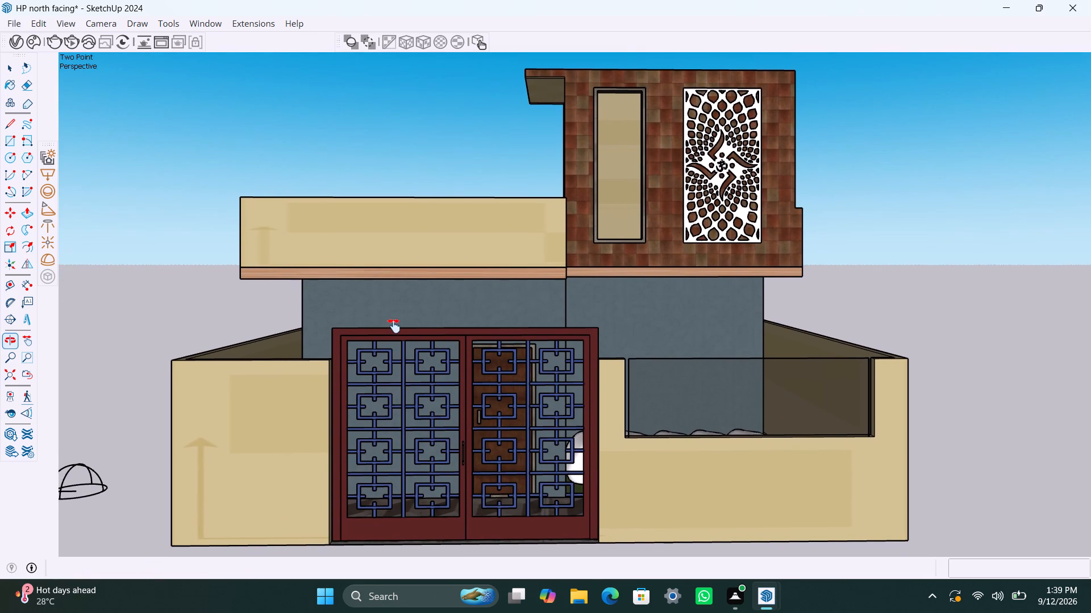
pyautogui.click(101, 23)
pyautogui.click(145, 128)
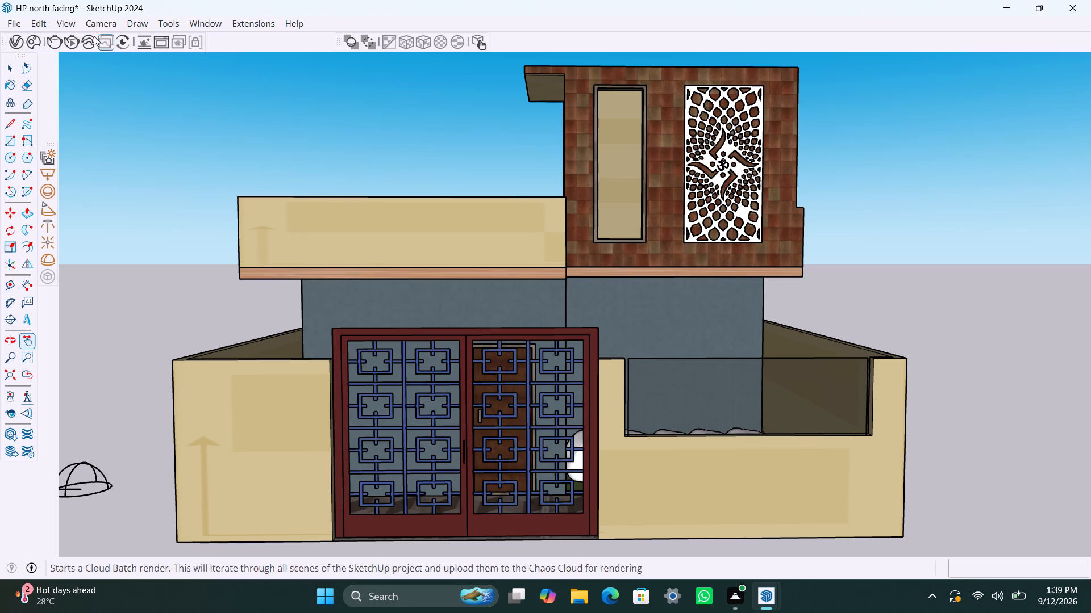
# Run a V-Ray test render of the house front, inspect the image, and stop the render.
pyautogui.click(67, 36)
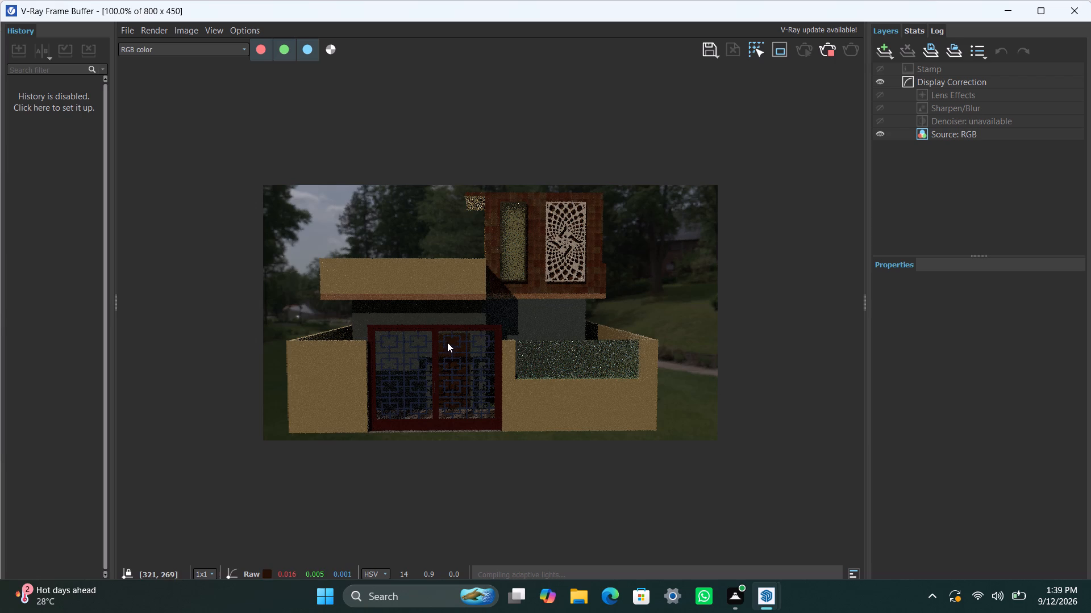
pyautogui.scroll(1, 489, 313)
pyautogui.scroll(-2, 443, 285)
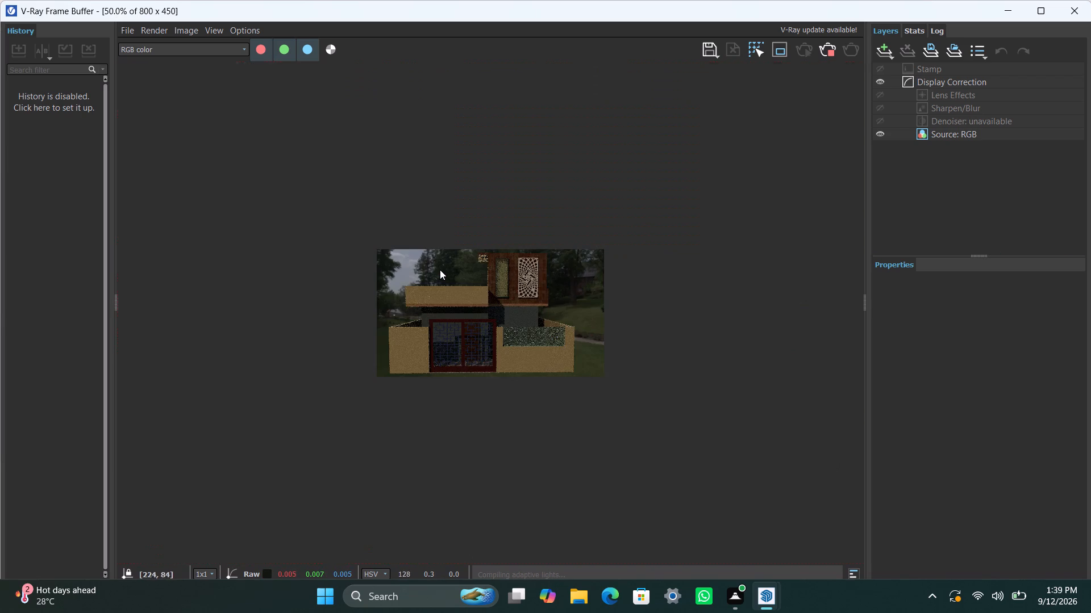
pyautogui.scroll(1, 439, 269)
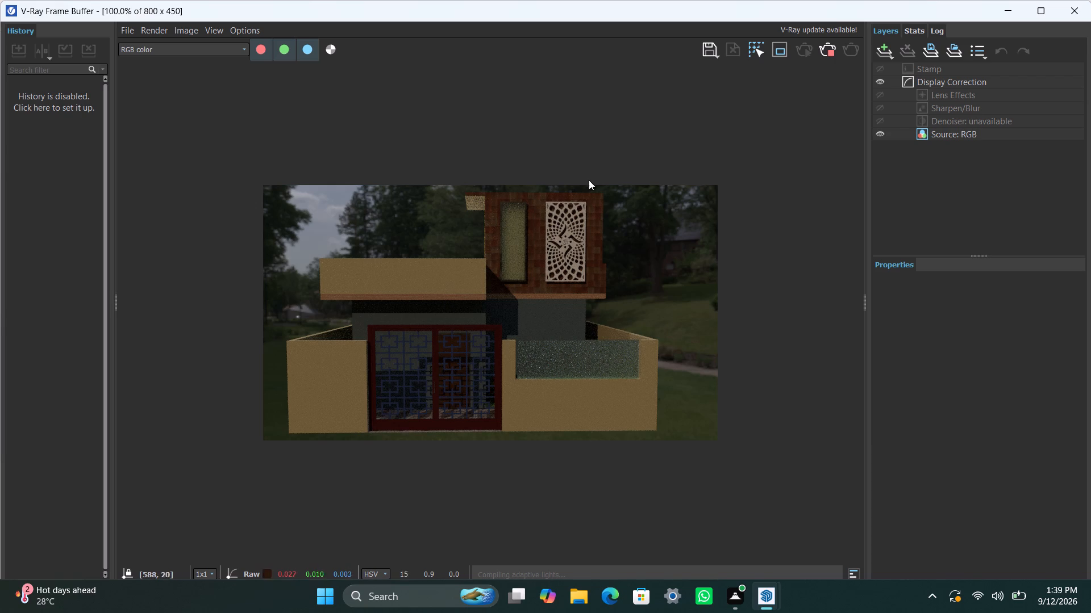
pyautogui.click(833, 53)
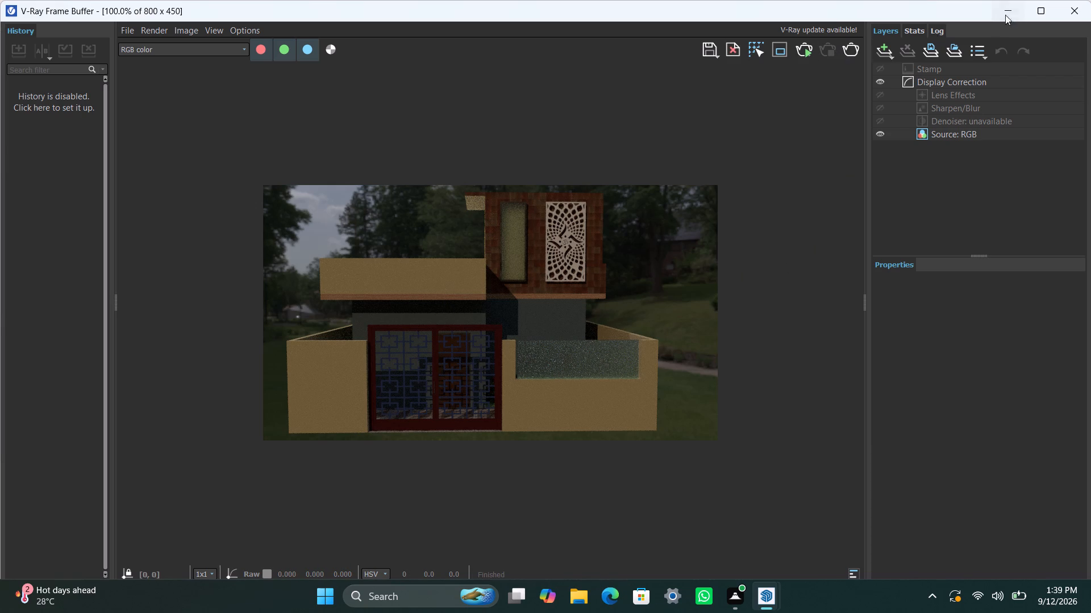
pyautogui.click(1010, 11)
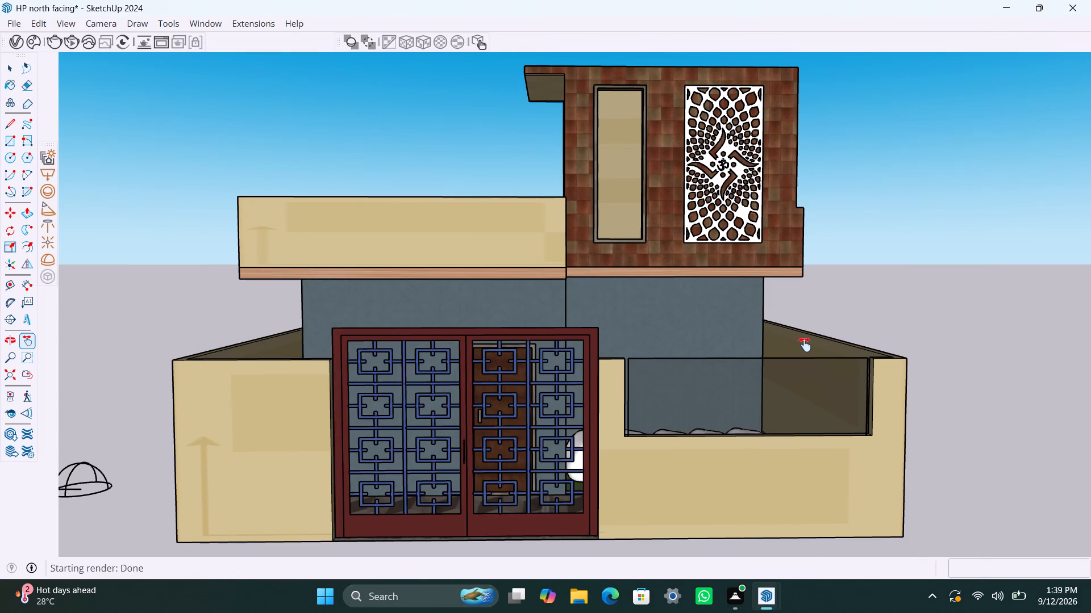
# Set the camera to two-point perspective and frame the whole front from the upper roof to the base of the compound wall.
pyautogui.keyDown('shift'); pyautogui.moveTo(805, 345); pyautogui.dragTo(805, 342, button='middle'); pyautogui.keyUp('shift')
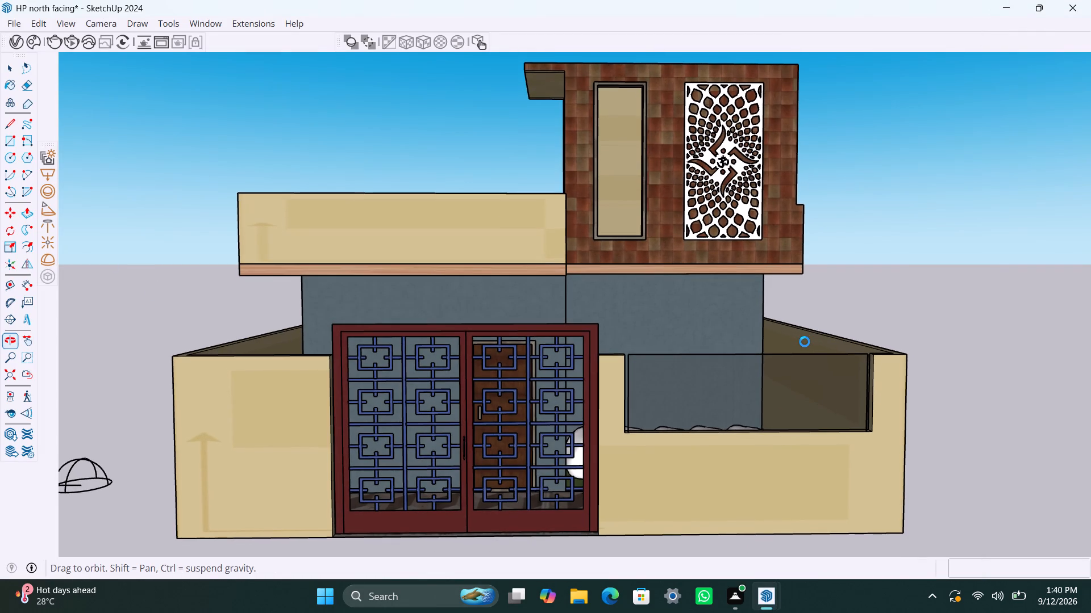
pyautogui.keyDown('shift'); pyautogui.moveTo(805, 342); pyautogui.dragTo(809, 350, button='middle'); pyautogui.keyUp('shift')
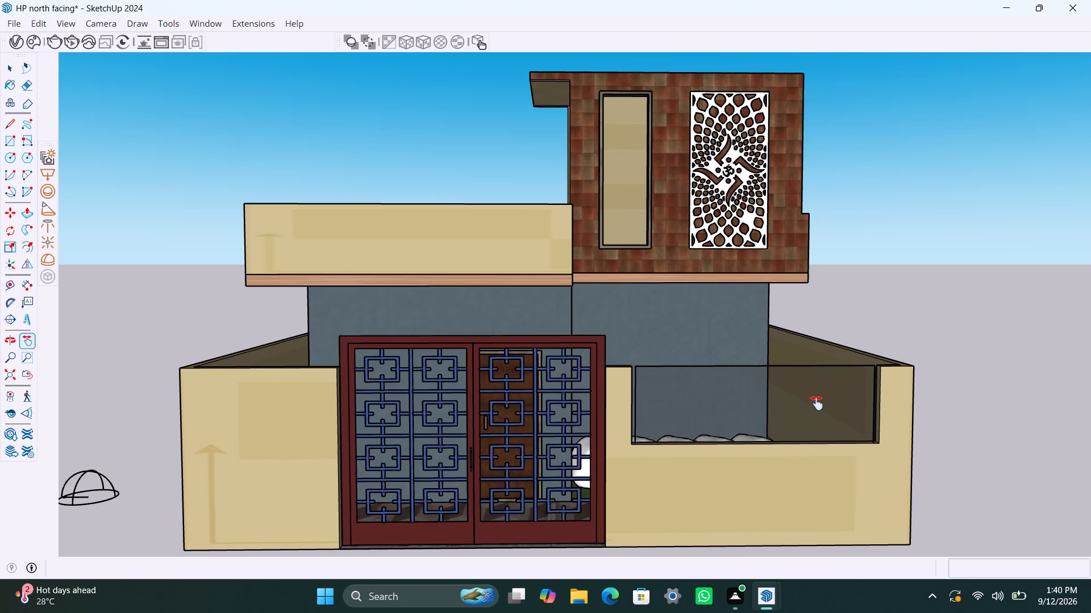
pyautogui.click(90, 25)
pyautogui.click(144, 125)
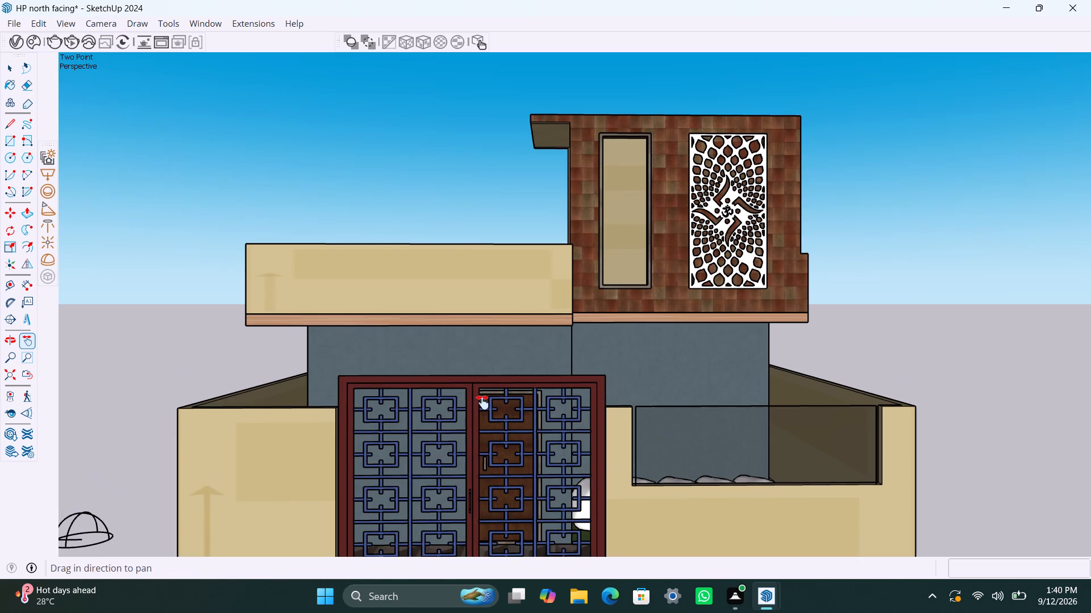
pyautogui.keyDown('shift'); pyautogui.moveTo(482, 402); pyautogui.dragTo(482, 354, button='middle'); pyautogui.keyUp('shift')
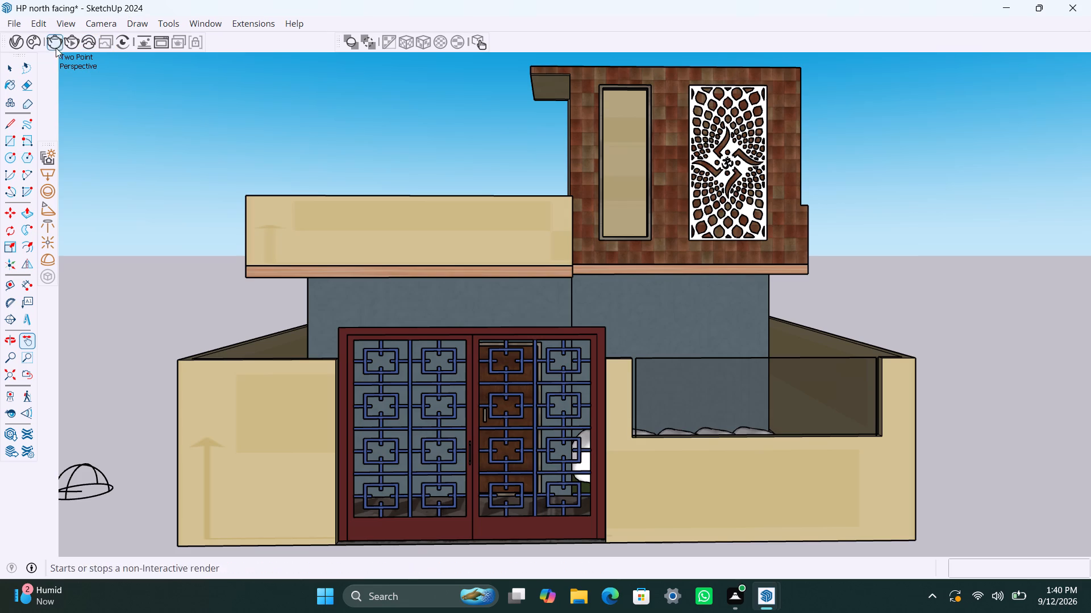
# Set the SunLight intensity to 0.5 in the V-Ray Asset Editor.
pyautogui.click(16, 41)
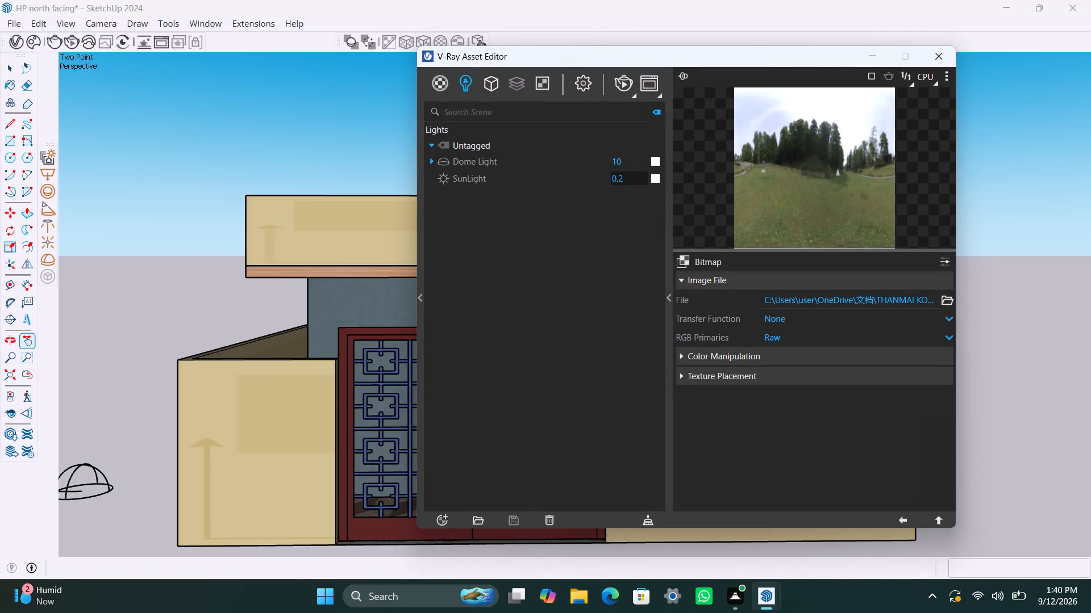
pyautogui.moveTo(639, 179); pyautogui.dragTo(602, 186)
pyautogui.write('0.5')
pyautogui.click(337, 140)
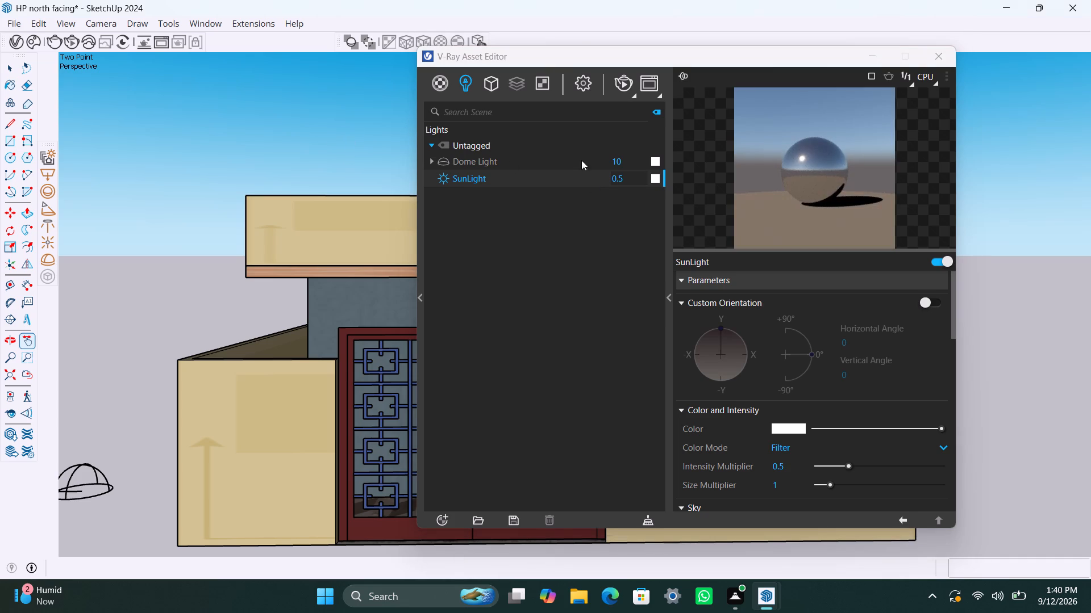
# Set the V-Ray render quality to High+ and enable the V-Ray denoiser.
pyautogui.click(585, 81)
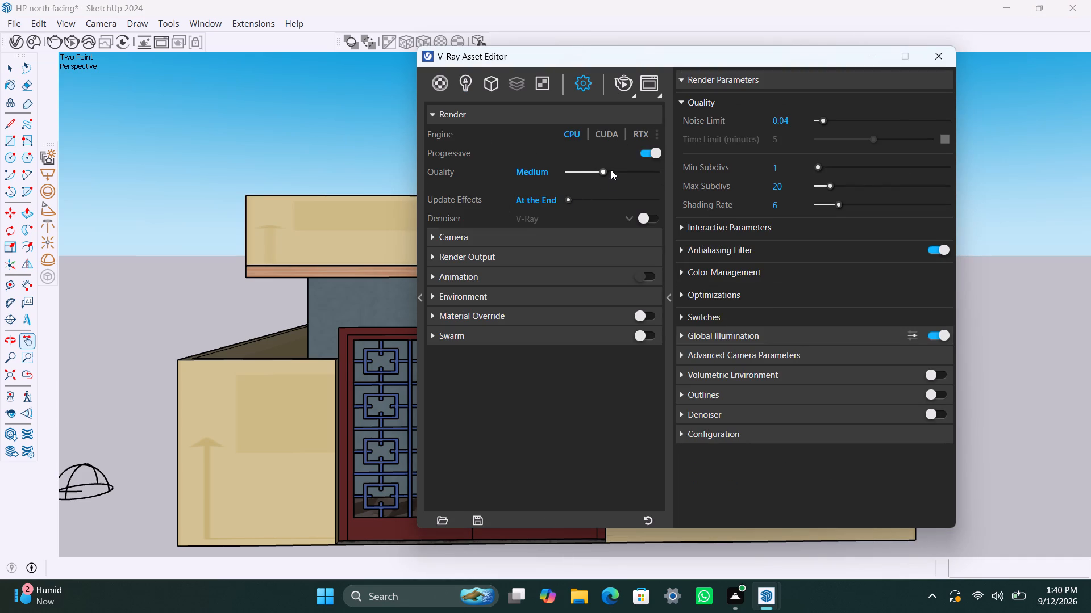
pyautogui.moveTo(606, 170); pyautogui.dragTo(655, 172)
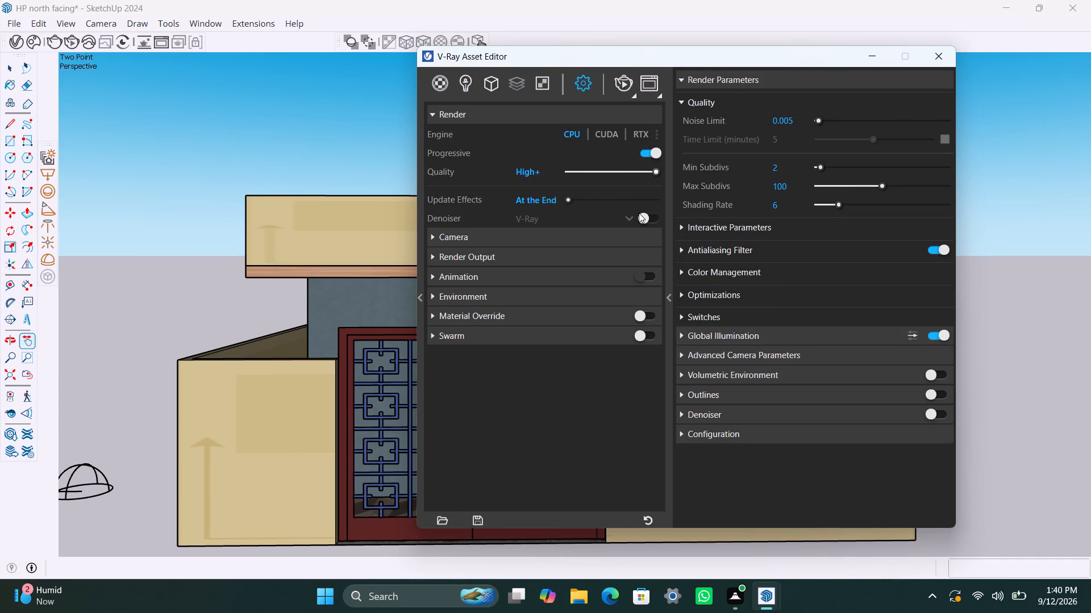
pyautogui.click(639, 213)
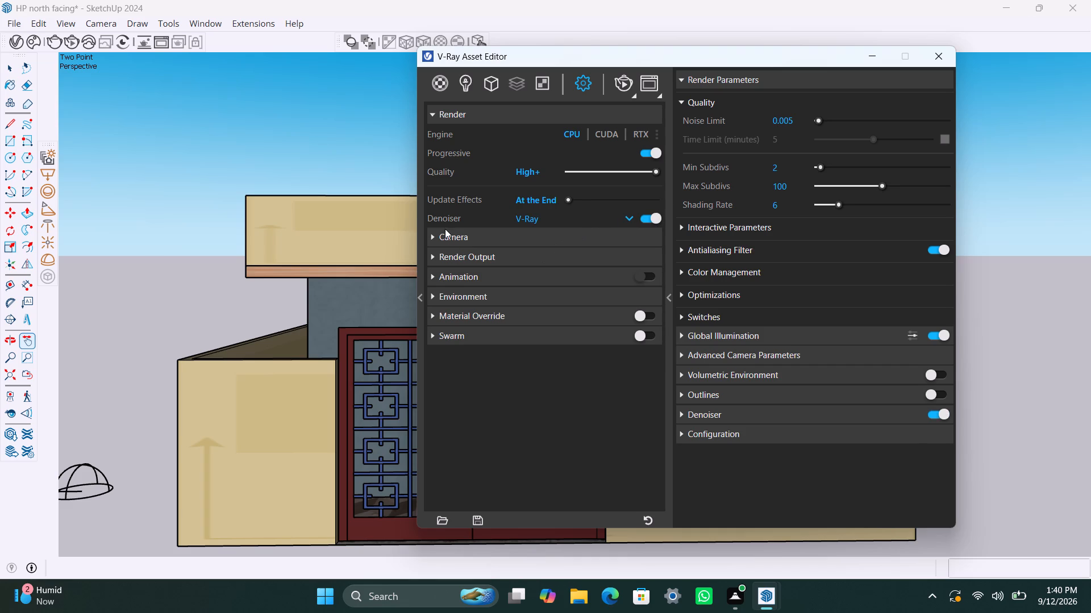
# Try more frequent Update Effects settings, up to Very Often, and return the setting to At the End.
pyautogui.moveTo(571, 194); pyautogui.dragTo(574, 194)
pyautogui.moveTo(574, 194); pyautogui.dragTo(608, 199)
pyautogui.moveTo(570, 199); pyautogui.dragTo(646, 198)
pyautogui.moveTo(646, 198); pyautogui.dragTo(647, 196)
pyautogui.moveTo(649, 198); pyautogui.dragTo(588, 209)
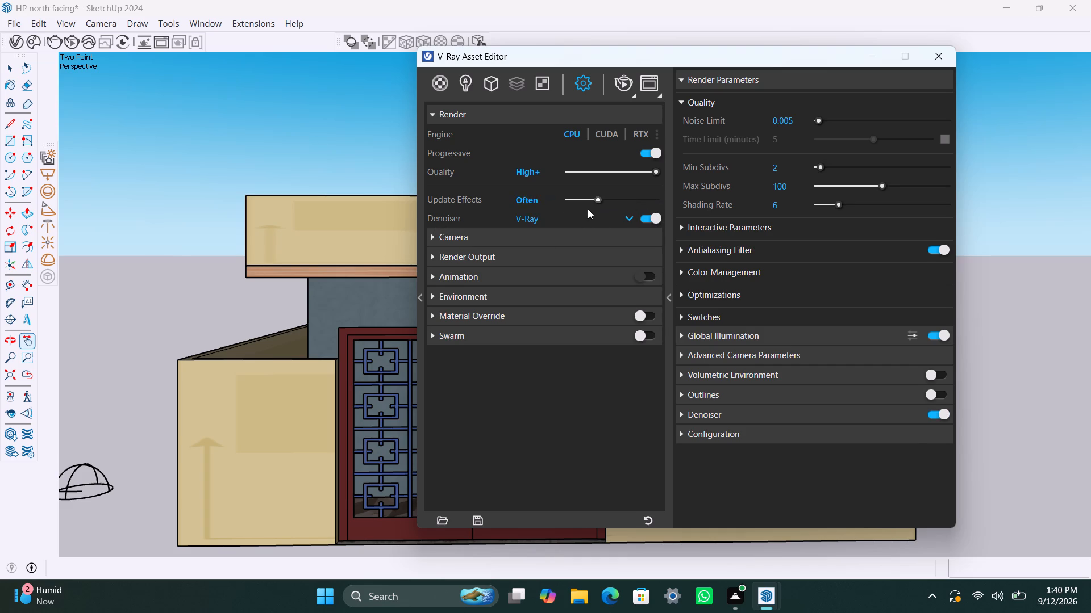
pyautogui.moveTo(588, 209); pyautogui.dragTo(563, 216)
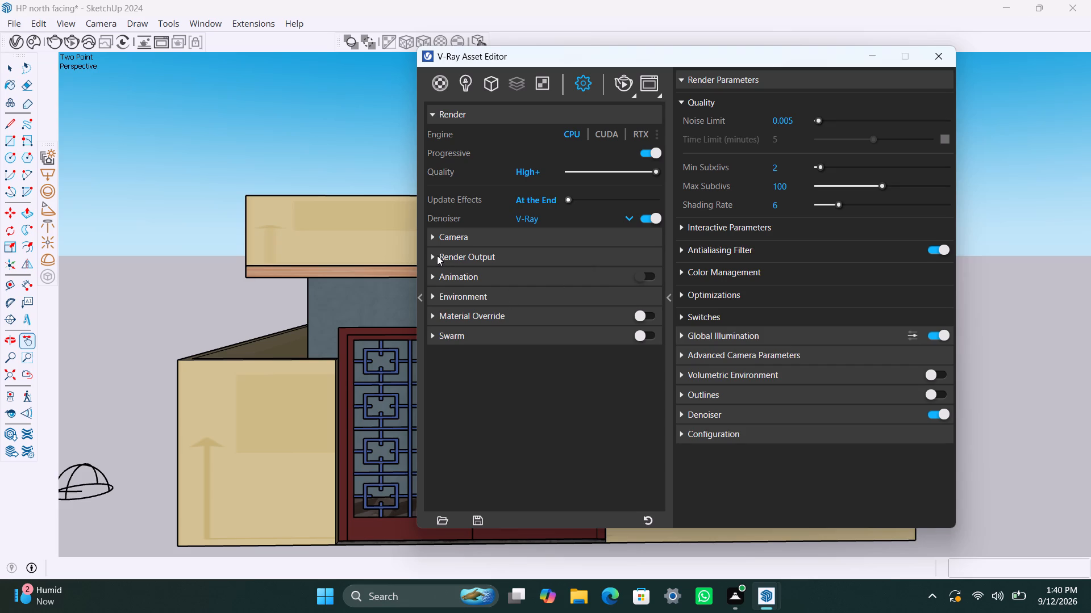
# Turn on the safe frame and enter a render output size of 1500 by 1125.
pyautogui.click(437, 255)
pyautogui.click(643, 278)
pyautogui.moveTo(542, 292); pyautogui.dragTo(492, 292)
pyautogui.write('1500')
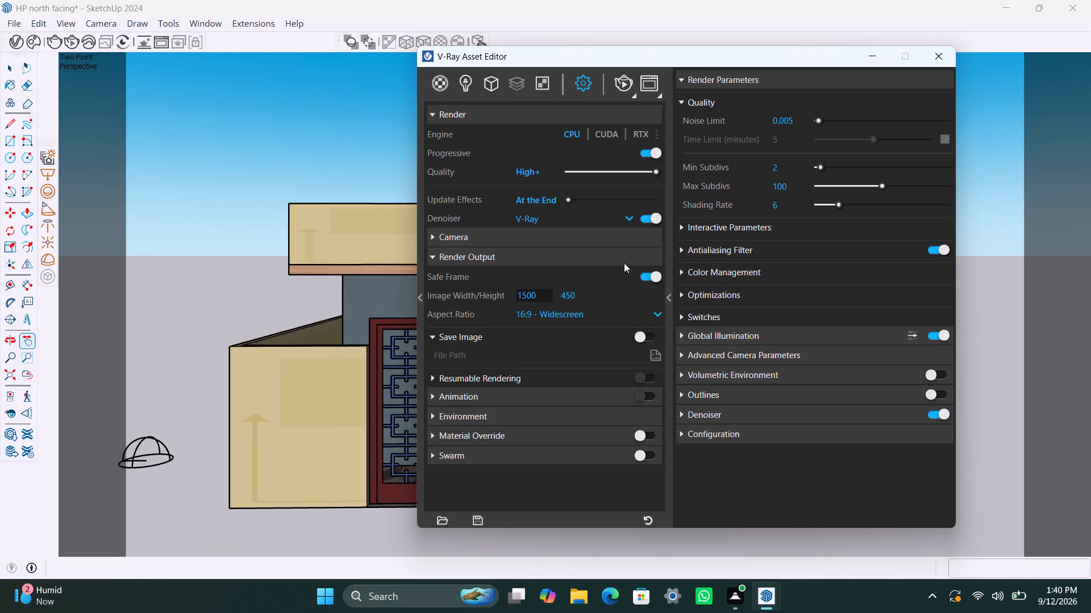
pyautogui.moveTo(593, 299); pyautogui.dragTo(564, 297)
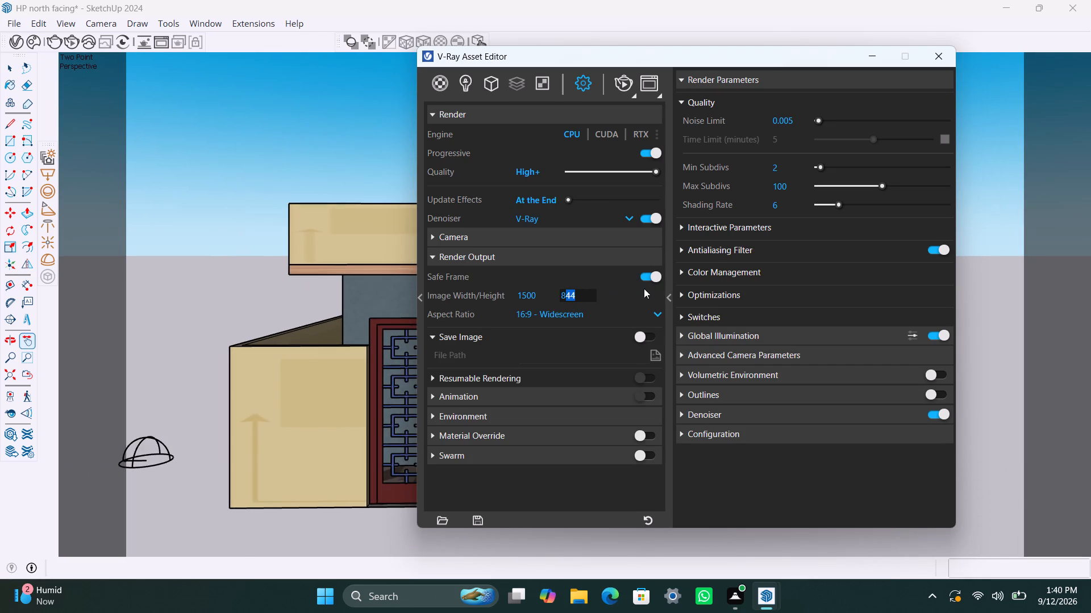
pyautogui.moveTo(588, 296); pyautogui.dragTo(533, 295)
pyautogui.moveTo(588, 297); pyautogui.dragTo(539, 295)
pyautogui.moveTo(549, 298); pyautogui.dragTo(472, 291)
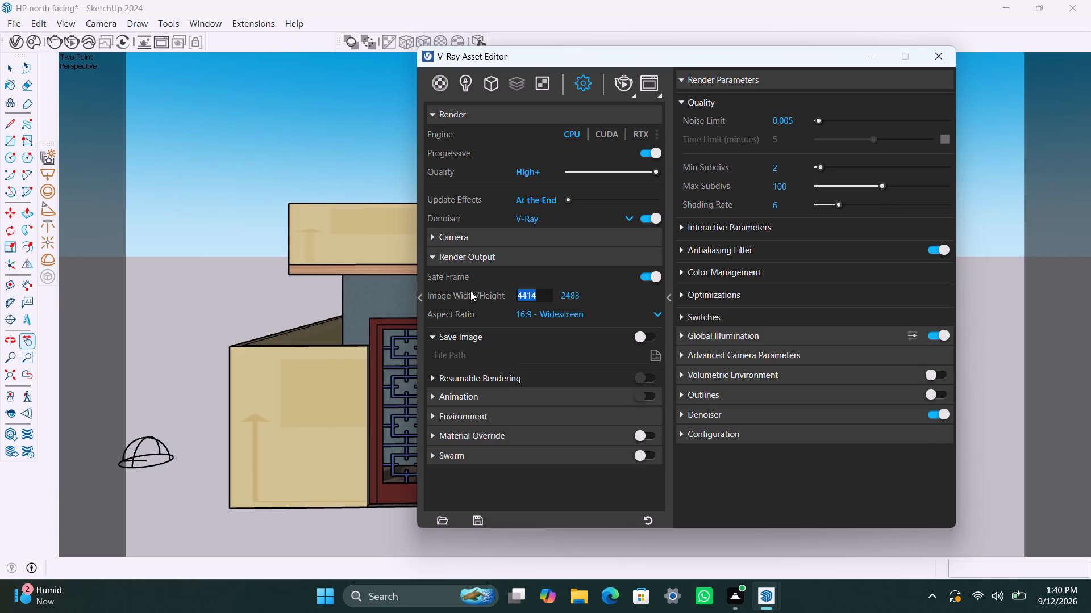
pyautogui.write('1500')
pyautogui.moveTo(586, 293); pyautogui.dragTo(523, 295)
pyautogui.write('1125')
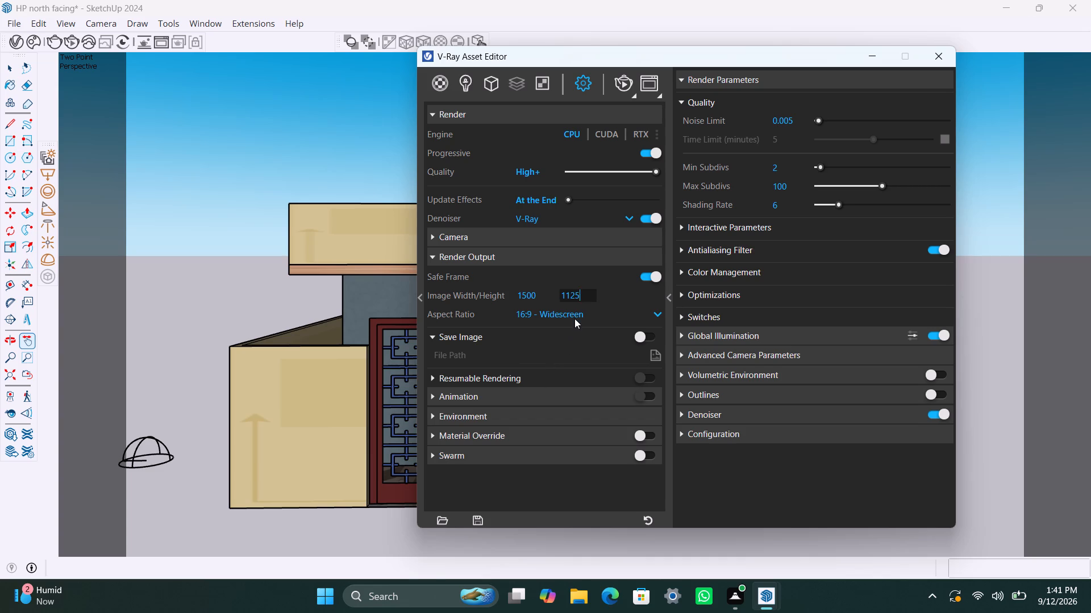
# Switch the render output to a custom aspect ratio with an aspect width of 1.3333.
pyautogui.click(574, 315)
pyautogui.click(539, 443)
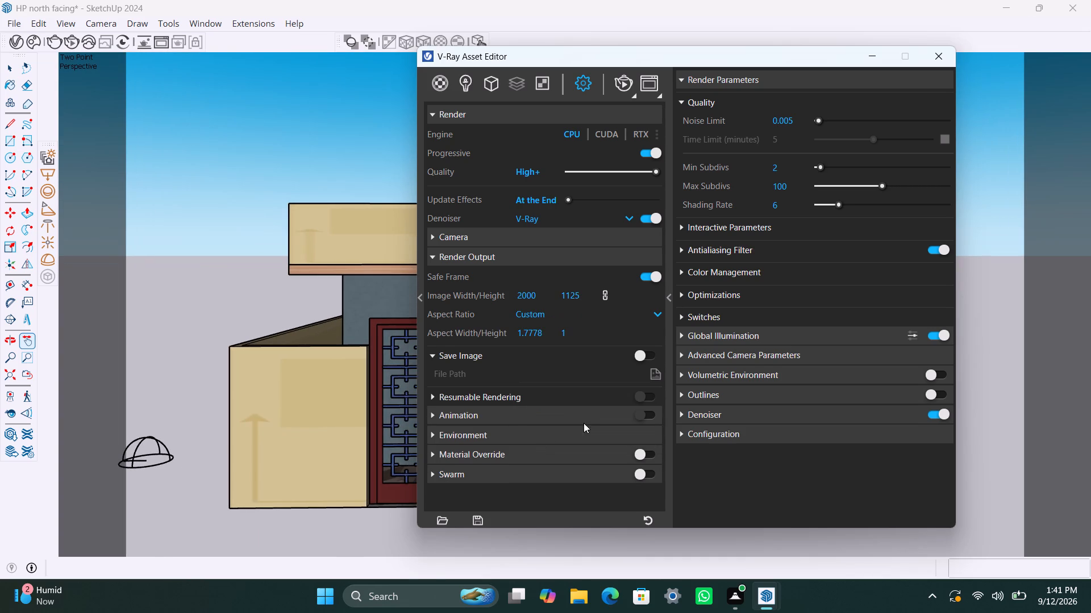
pyautogui.moveTo(550, 331); pyautogui.dragTo(485, 341)
pyautogui.write('1.33')
pyautogui.write('33')
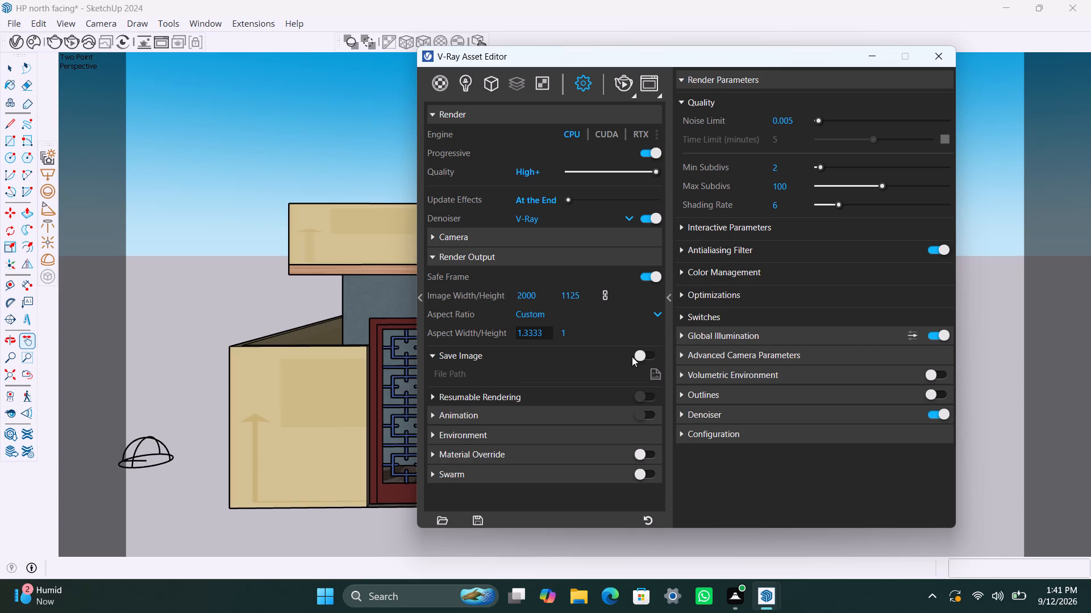
# Enable automatic image saving as the PNG file HP north facing in the Documents internship photos folder.
pyautogui.click(643, 356)
pyautogui.click(661, 374)
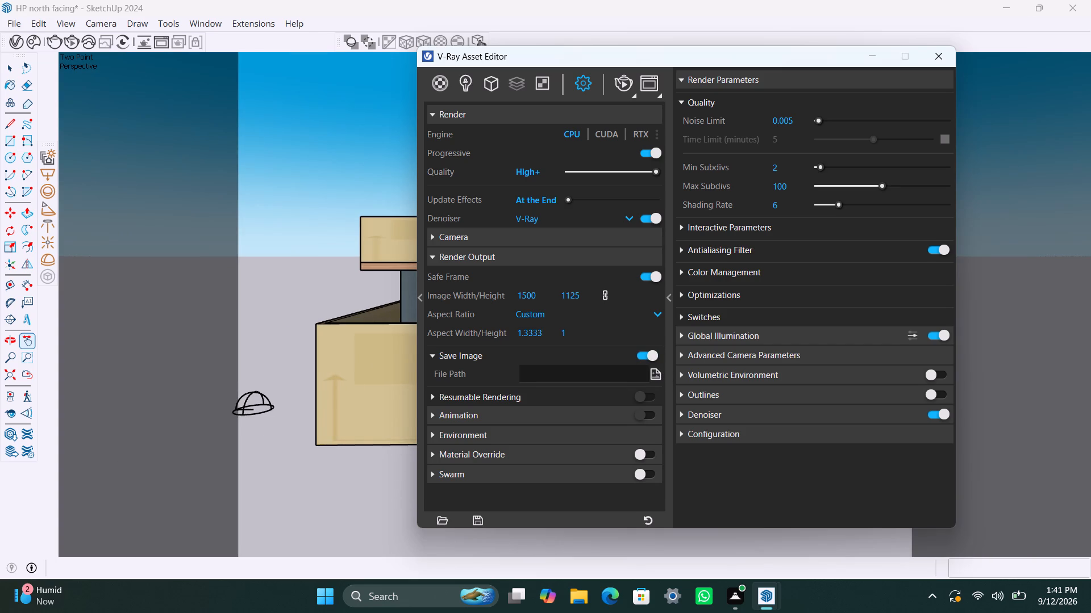
pyautogui.click(653, 370)
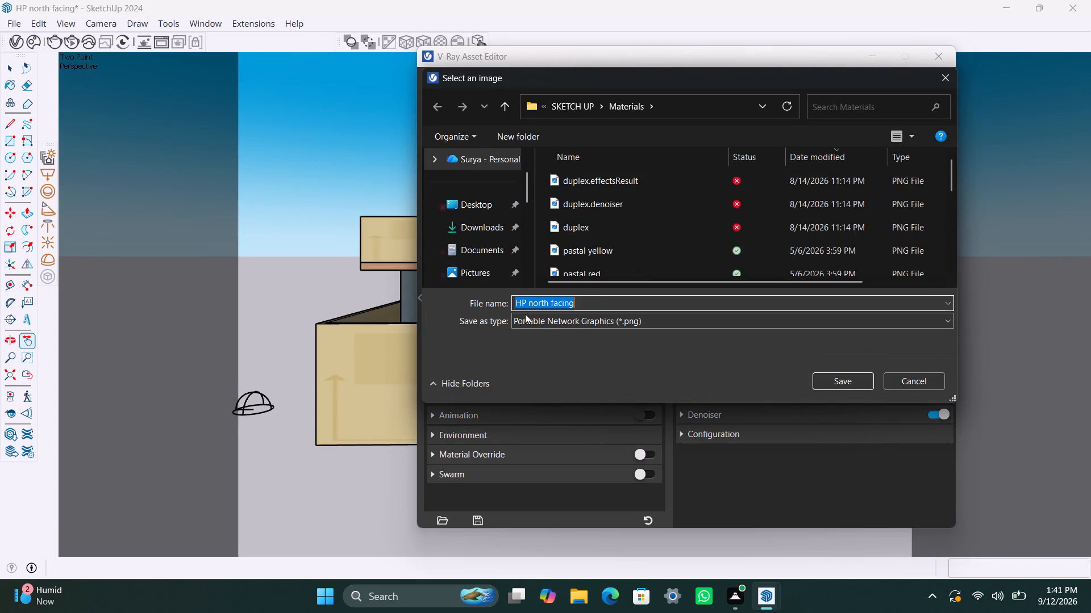
pyautogui.doubleClick(495, 257)
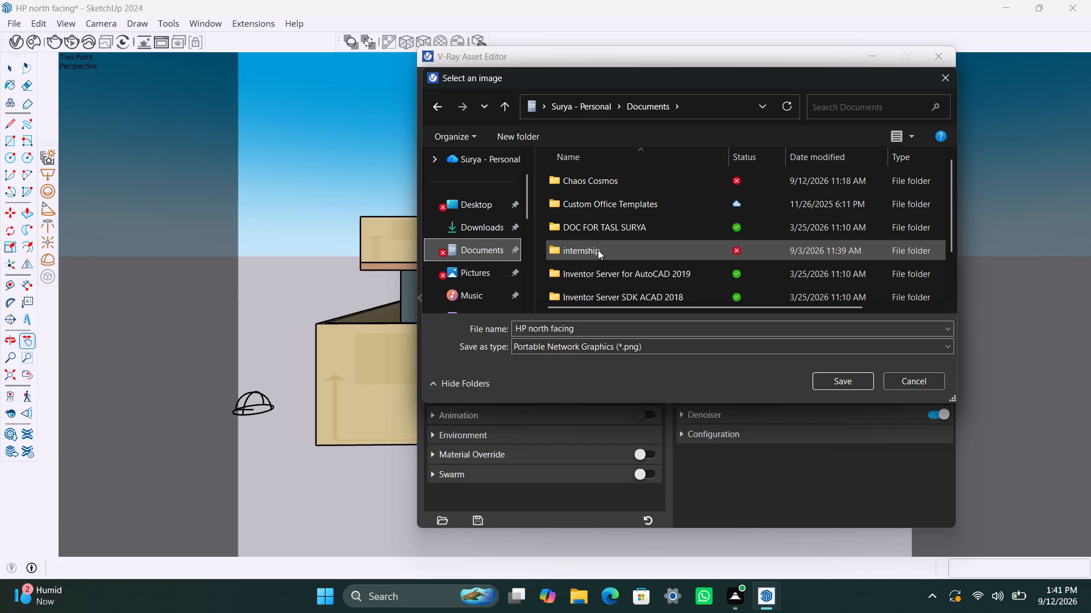
pyautogui.click(598, 250)
pyautogui.click(598, 246)
pyautogui.doubleClick(653, 246)
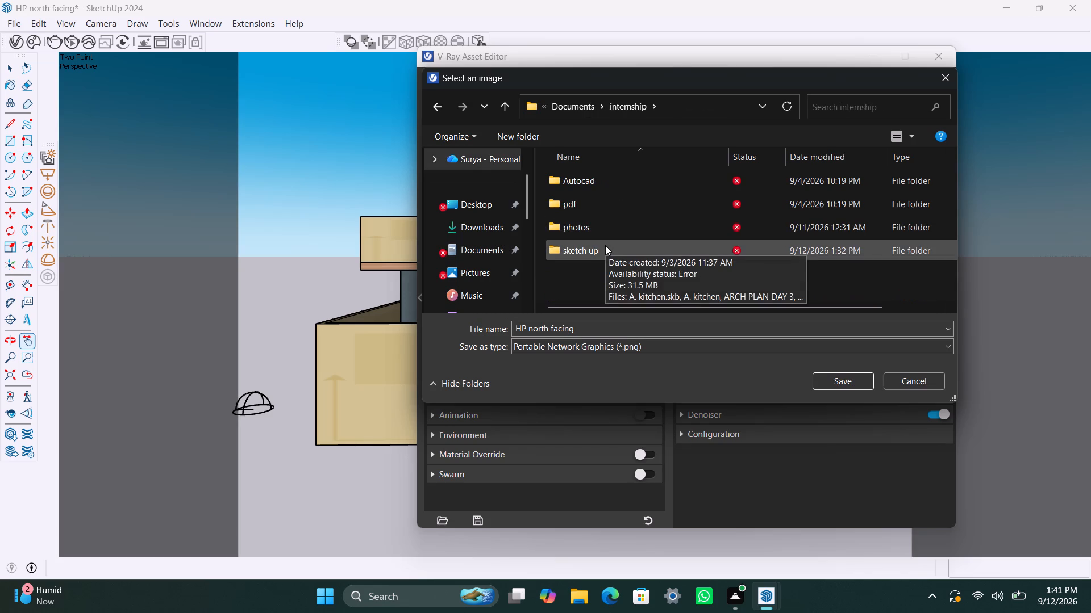
pyautogui.doubleClick(593, 222)
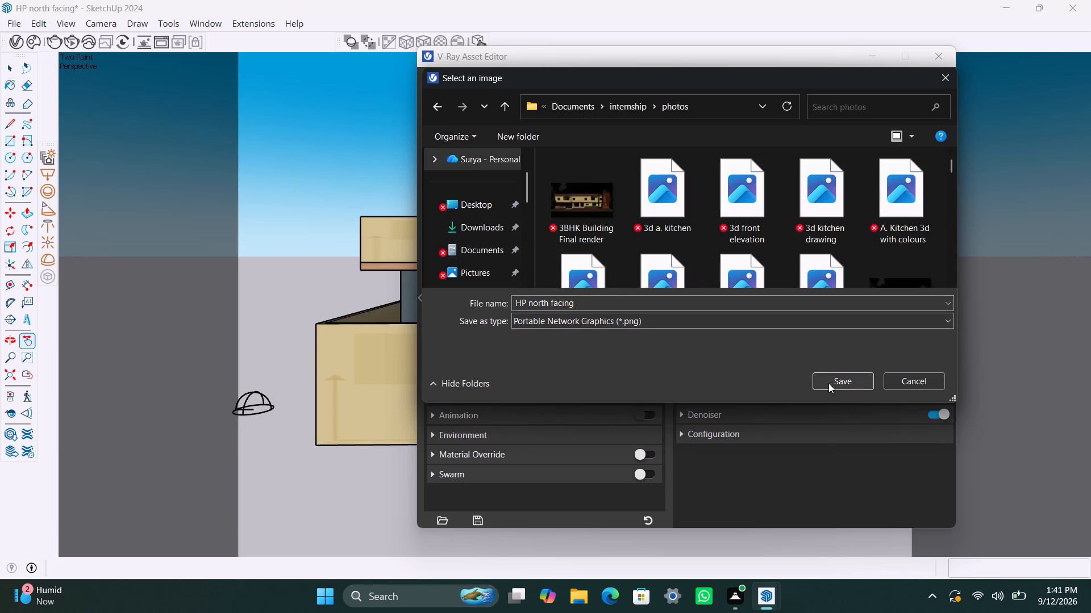
pyautogui.click(829, 383)
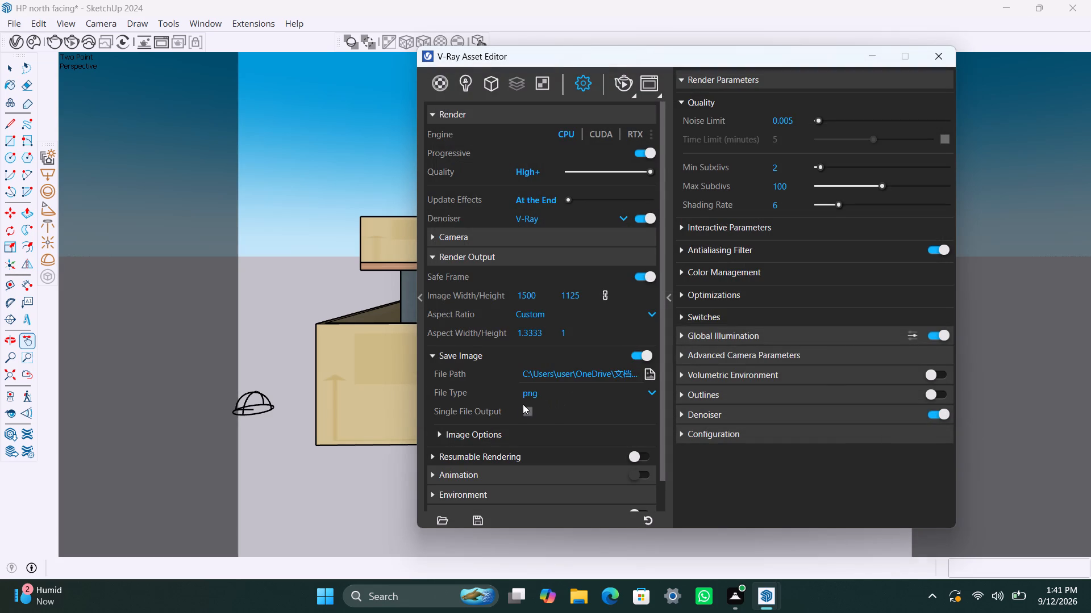
# Set the render noise limit to 0.01 and the maximum subdivisions to 64.
pyautogui.scroll(-4, 556, 417)
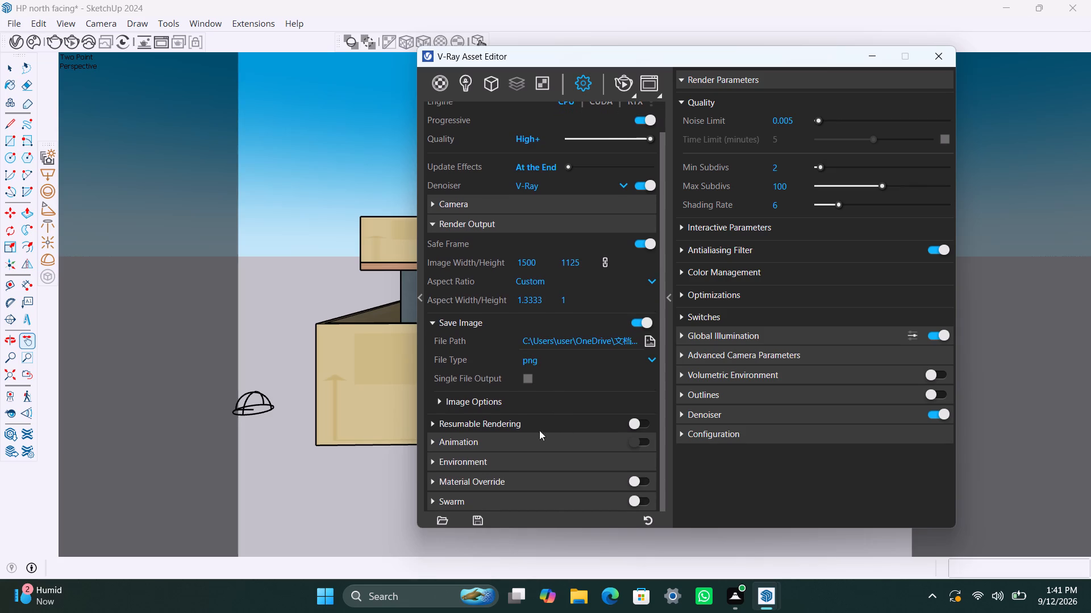
pyautogui.scroll(-4, 495, 487)
pyautogui.moveTo(806, 123); pyautogui.dragTo(672, 132)
pyautogui.write('0.01')
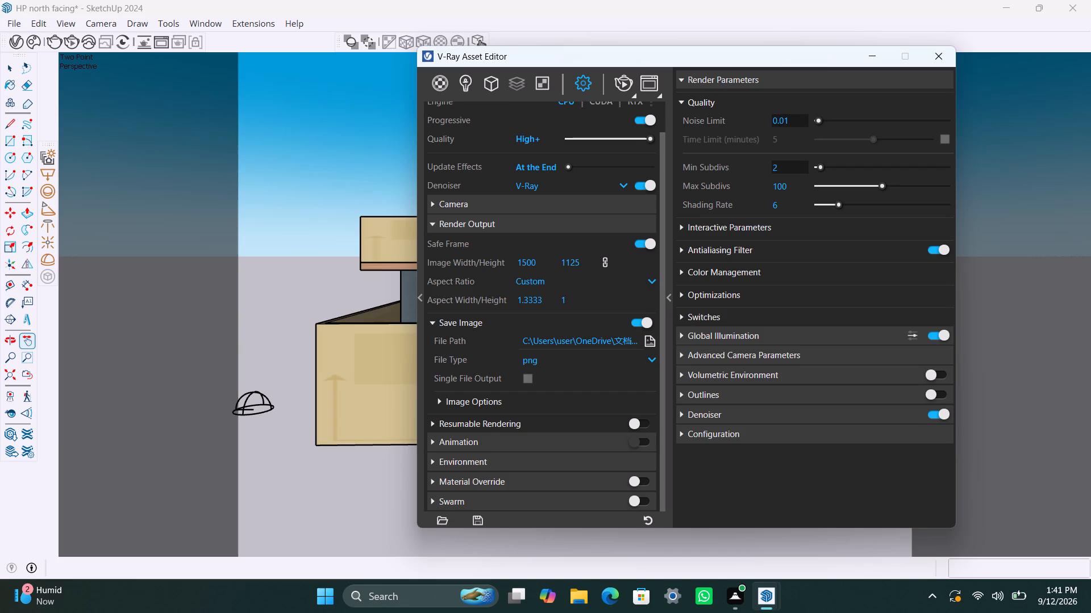
pyautogui.moveTo(803, 180); pyautogui.dragTo(755, 195)
pyautogui.write('64')
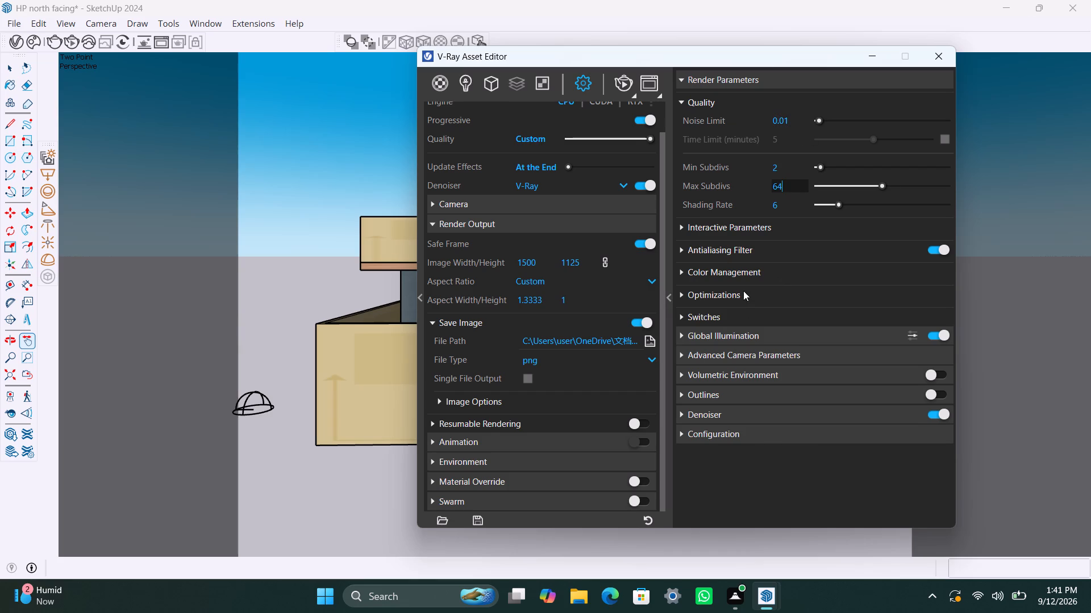
pyautogui.click(753, 473)
# Start the high-quality V-Ray render, minimize the Asset Editor, and inspect the gate and compound wall up close.
pyautogui.click(626, 81)
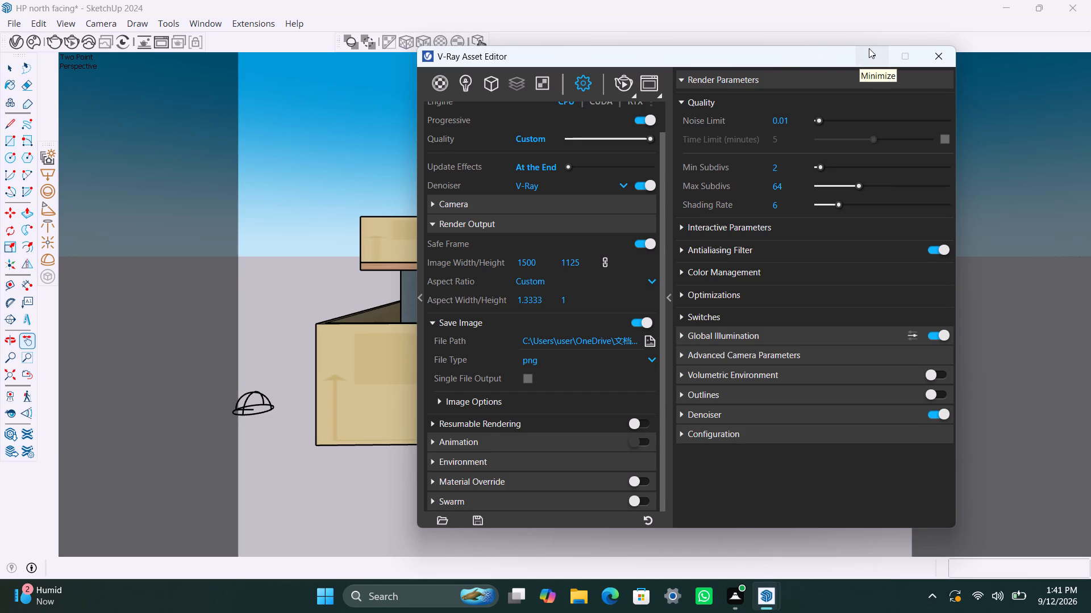
pyautogui.click(869, 48)
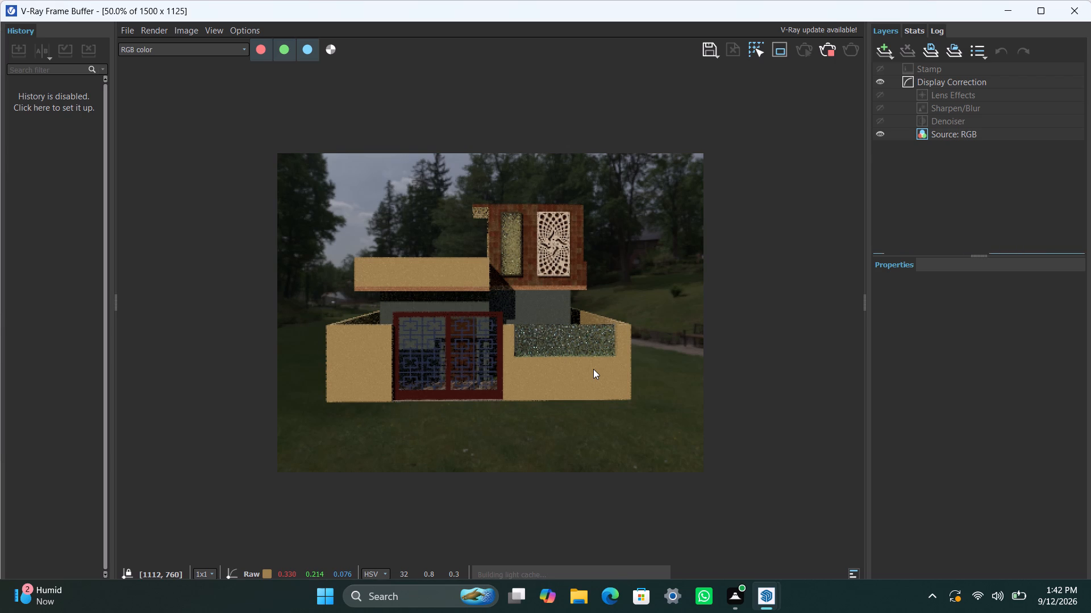
pyautogui.scroll(1, 496, 367)
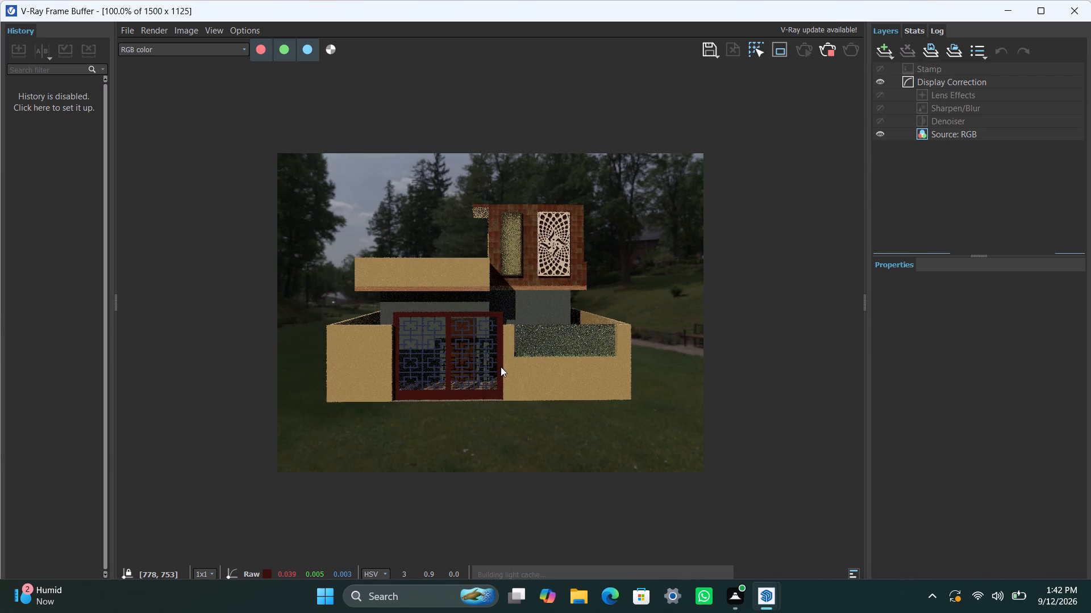
pyautogui.scroll(1, 503, 366)
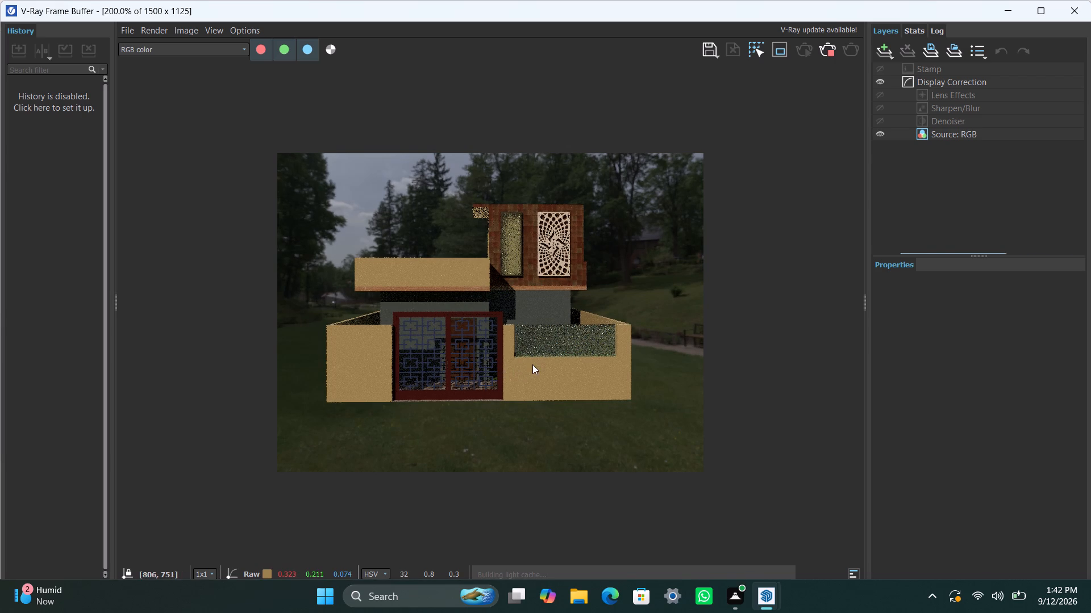
pyautogui.scroll(-1, 532, 364)
pyautogui.scroll(1, 538, 354)
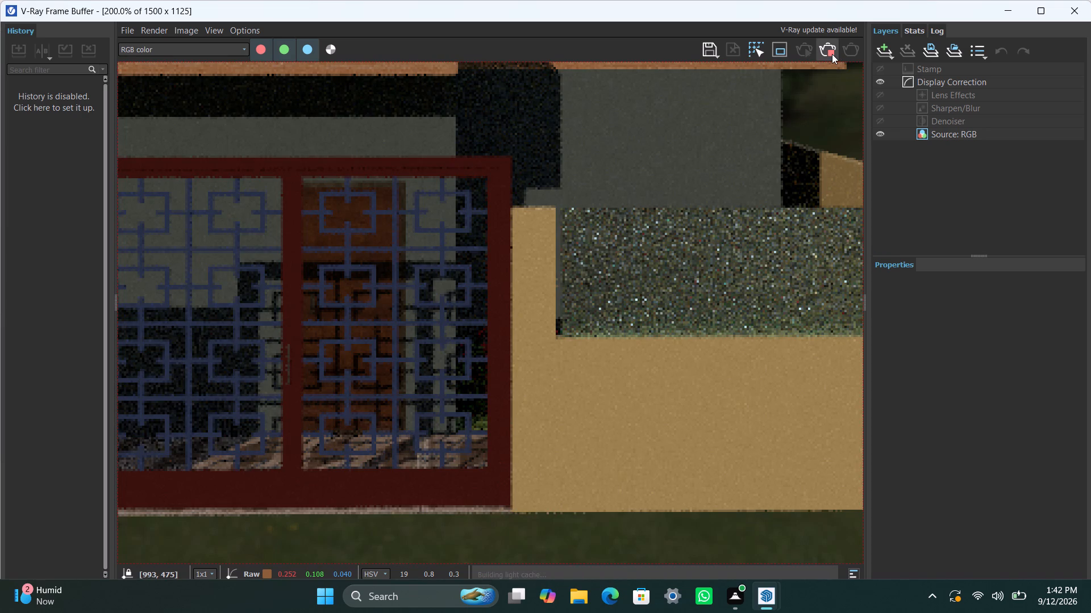
# Abort the running high-quality render and minimize the frame buffer.
pyautogui.click(832, 54)
pyautogui.click(1010, 11)
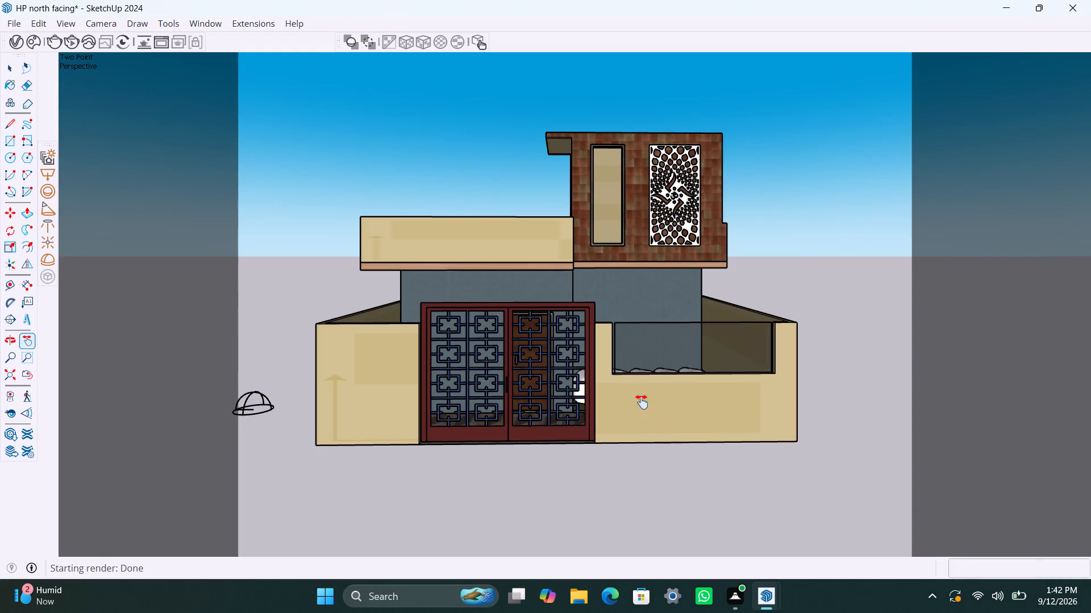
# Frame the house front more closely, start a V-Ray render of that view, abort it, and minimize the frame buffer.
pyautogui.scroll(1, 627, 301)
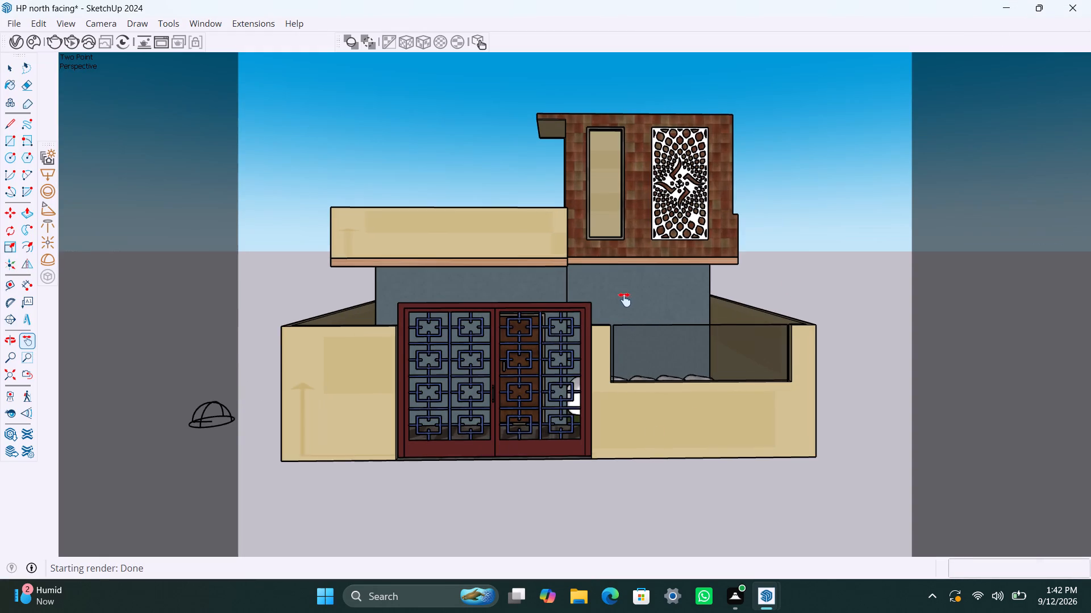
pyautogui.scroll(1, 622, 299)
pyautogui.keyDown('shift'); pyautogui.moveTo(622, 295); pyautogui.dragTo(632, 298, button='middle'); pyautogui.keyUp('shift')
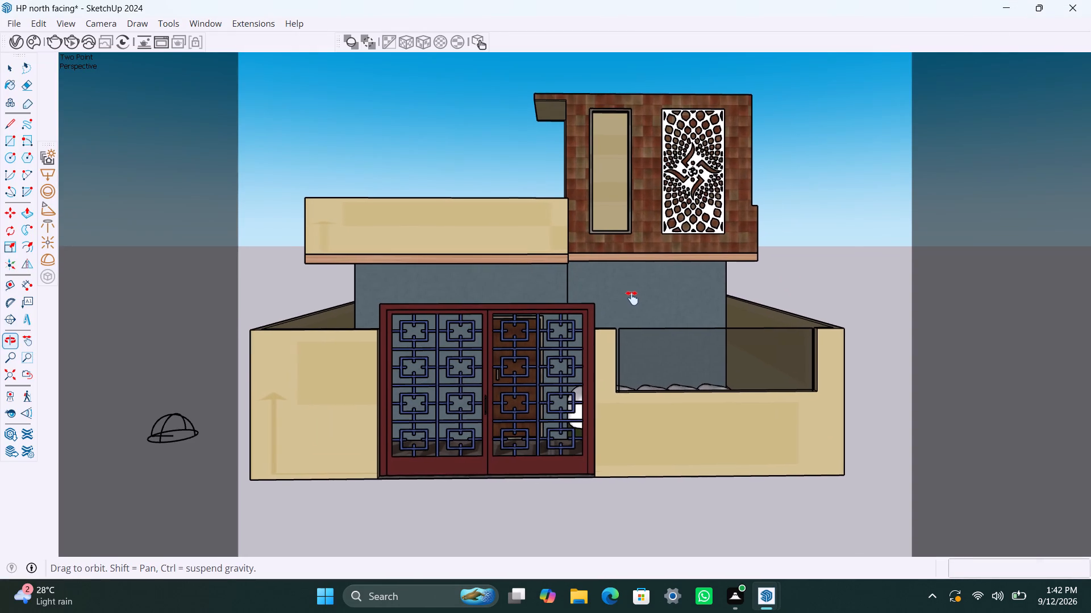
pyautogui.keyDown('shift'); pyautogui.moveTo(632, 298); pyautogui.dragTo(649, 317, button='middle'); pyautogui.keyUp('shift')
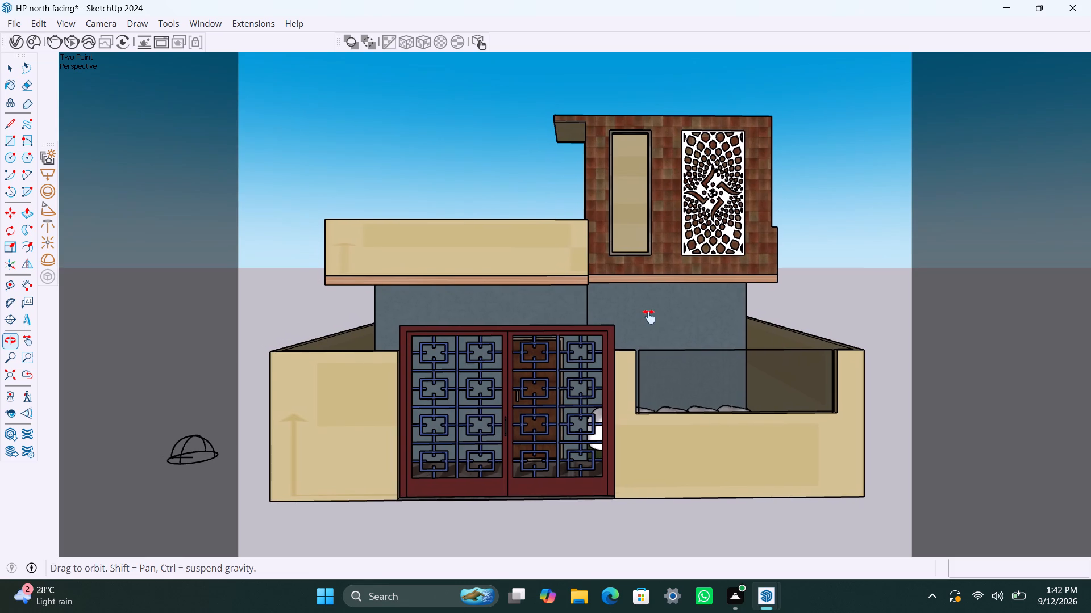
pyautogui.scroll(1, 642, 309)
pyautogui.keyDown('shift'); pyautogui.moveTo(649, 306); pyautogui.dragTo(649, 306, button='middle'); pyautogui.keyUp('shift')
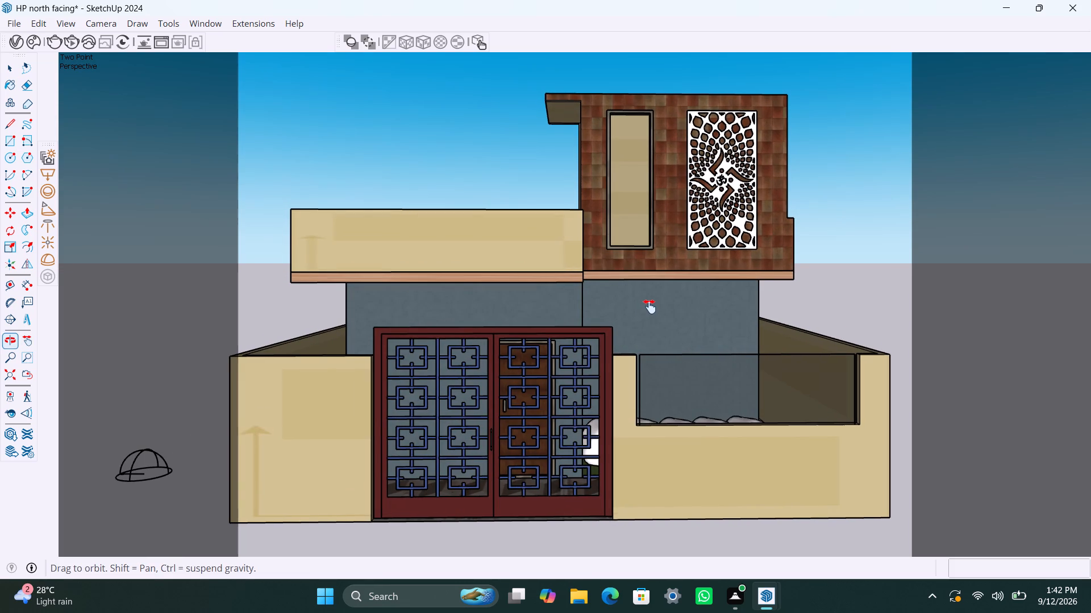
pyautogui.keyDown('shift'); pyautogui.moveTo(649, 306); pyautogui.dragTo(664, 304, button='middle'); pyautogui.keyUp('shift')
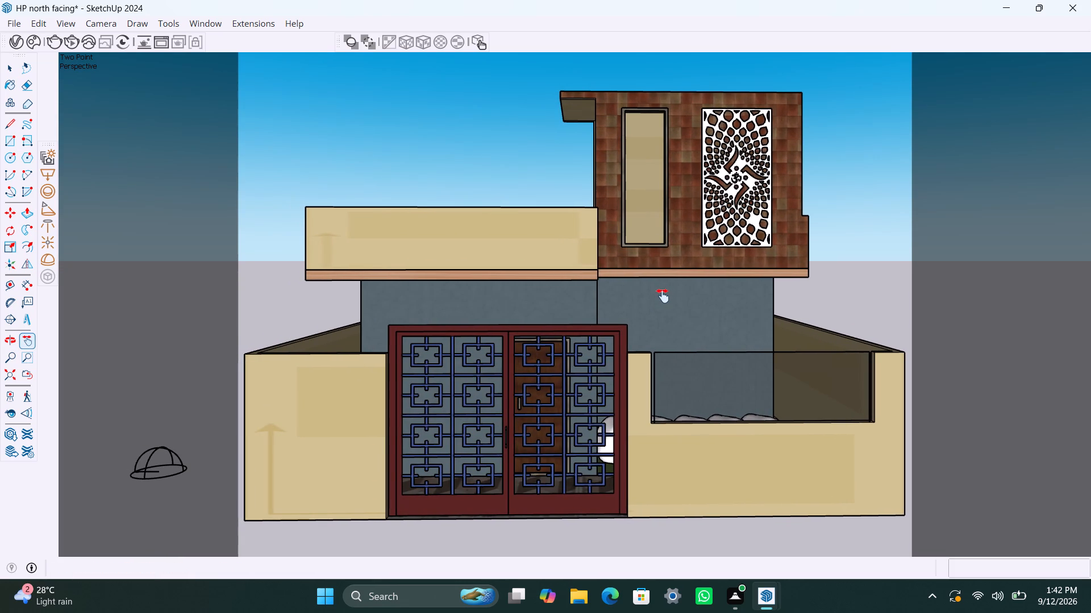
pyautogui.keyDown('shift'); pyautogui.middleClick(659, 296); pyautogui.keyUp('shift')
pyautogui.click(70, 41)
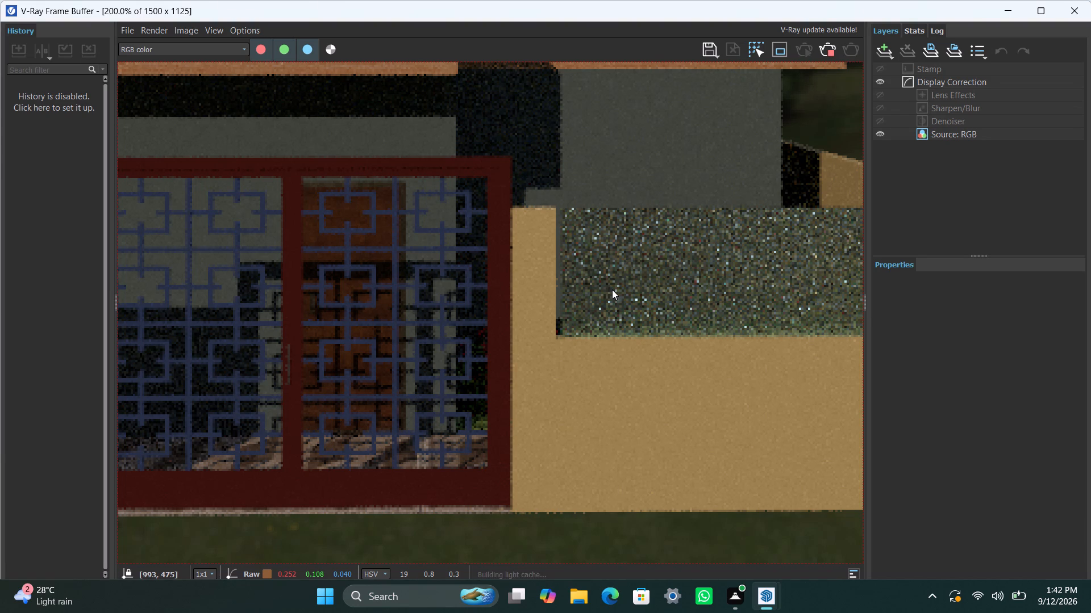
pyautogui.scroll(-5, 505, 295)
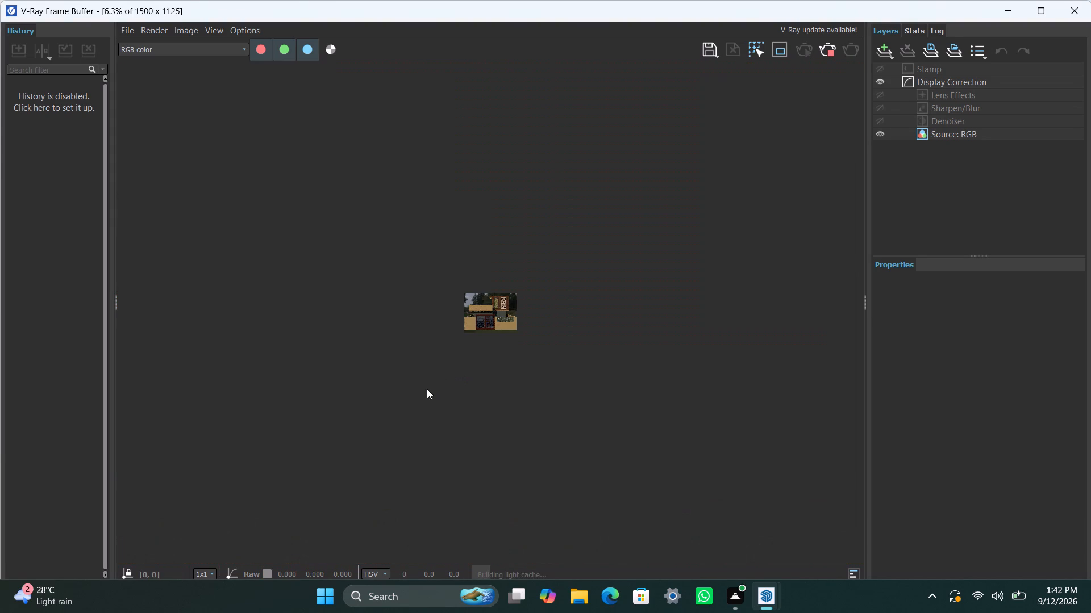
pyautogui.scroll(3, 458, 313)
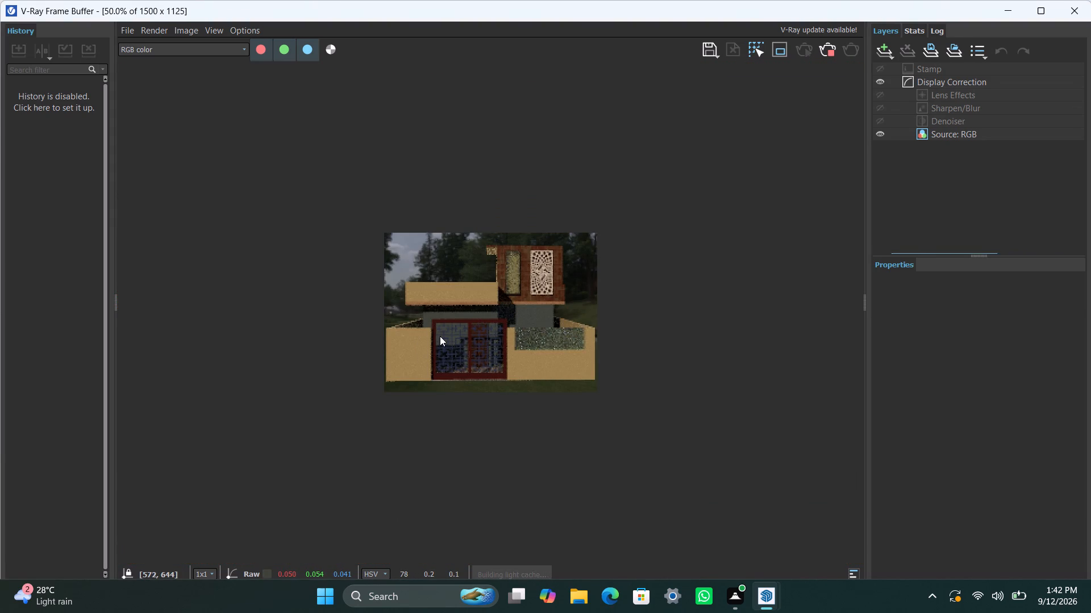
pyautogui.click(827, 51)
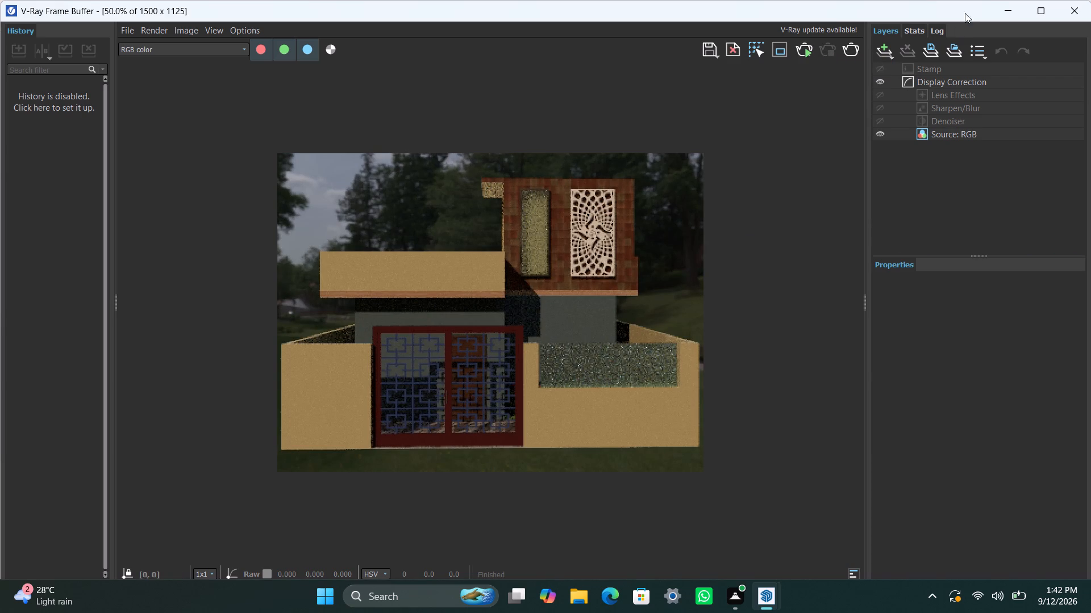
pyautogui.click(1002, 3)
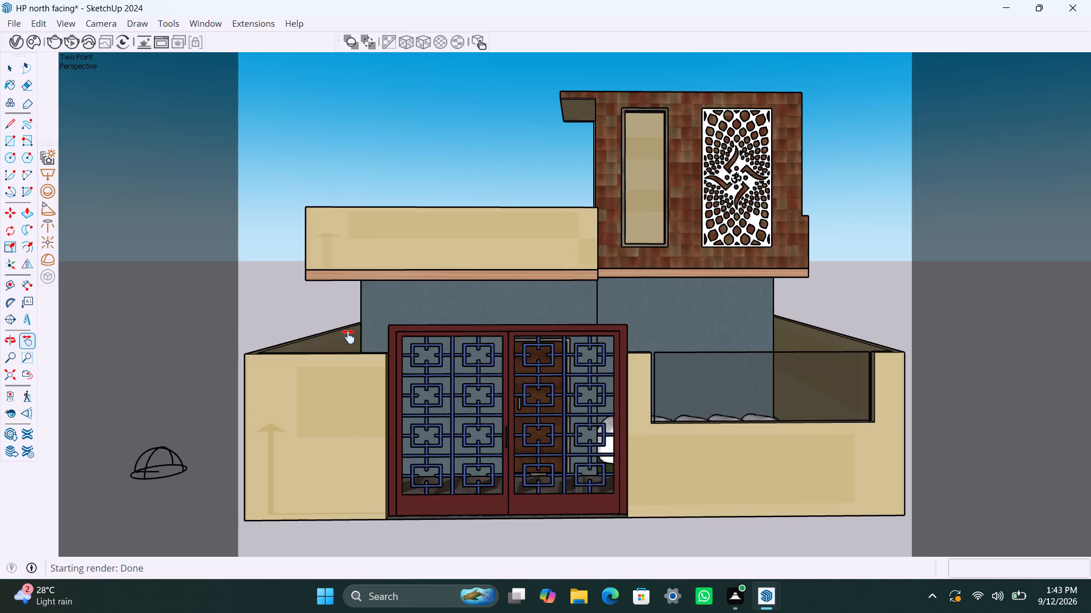
# Draw a ground rectangle about 28' by 4' 1" along the front of the compound wall and make it a group.
pyautogui.scroll(-2, 348, 337)
pyautogui.keyDown('shift'); pyautogui.moveTo(447, 372); pyautogui.dragTo(444, 322, button='middle'); pyautogui.keyUp('shift')
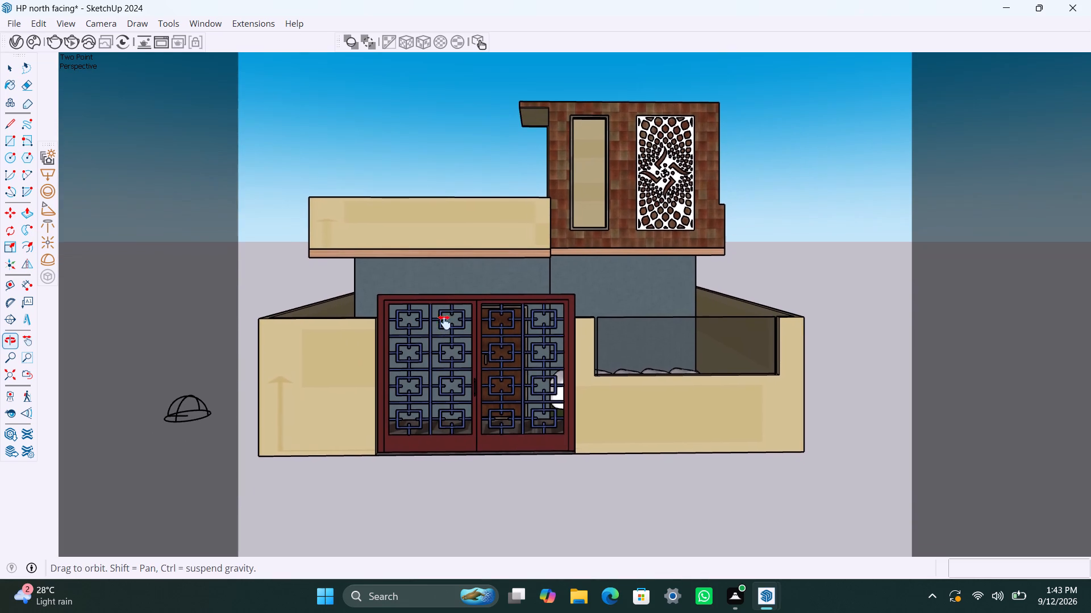
pyautogui.keyDown('shift'); pyautogui.moveTo(444, 322); pyautogui.dragTo(451, 285, button='middle'); pyautogui.keyUp('shift')
pyautogui.moveTo(482, 436); pyautogui.dragTo(445, 456, button='middle')
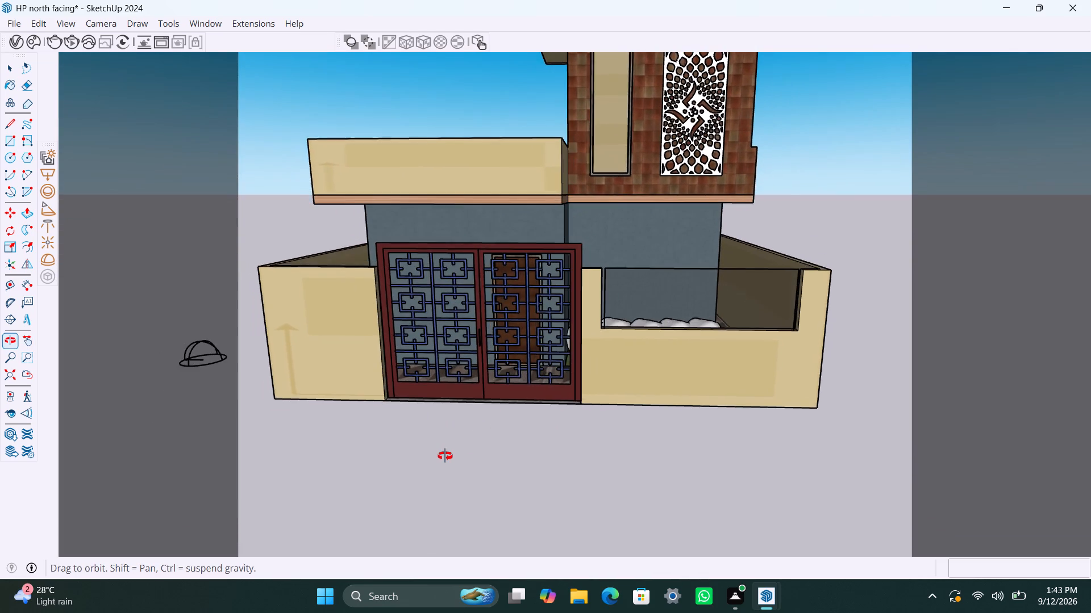
pyautogui.moveTo(445, 456); pyautogui.dragTo(459, 451, button='middle')
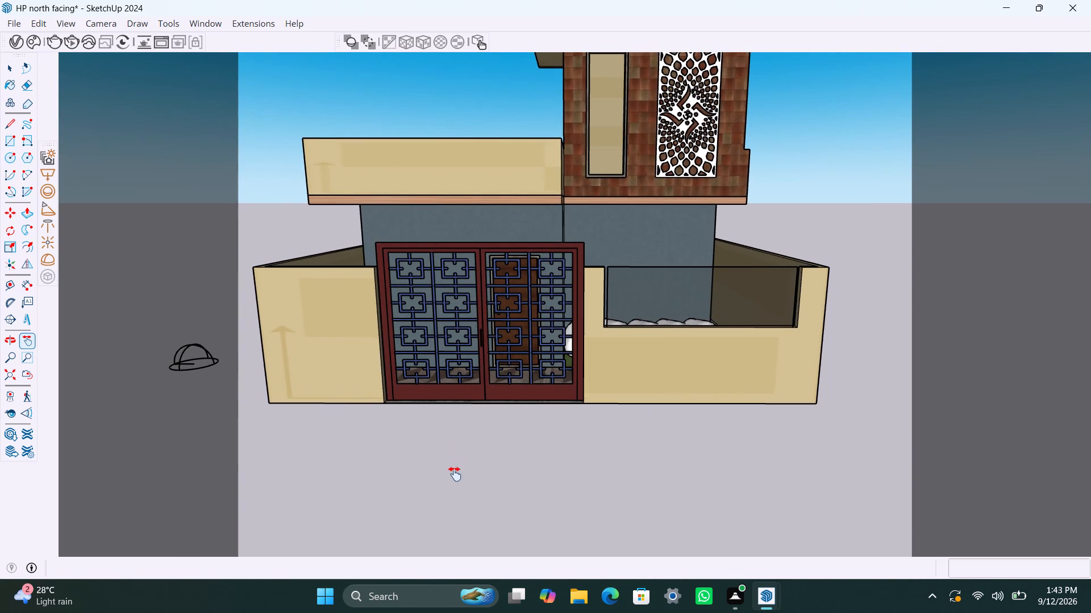
pyautogui.press('r')
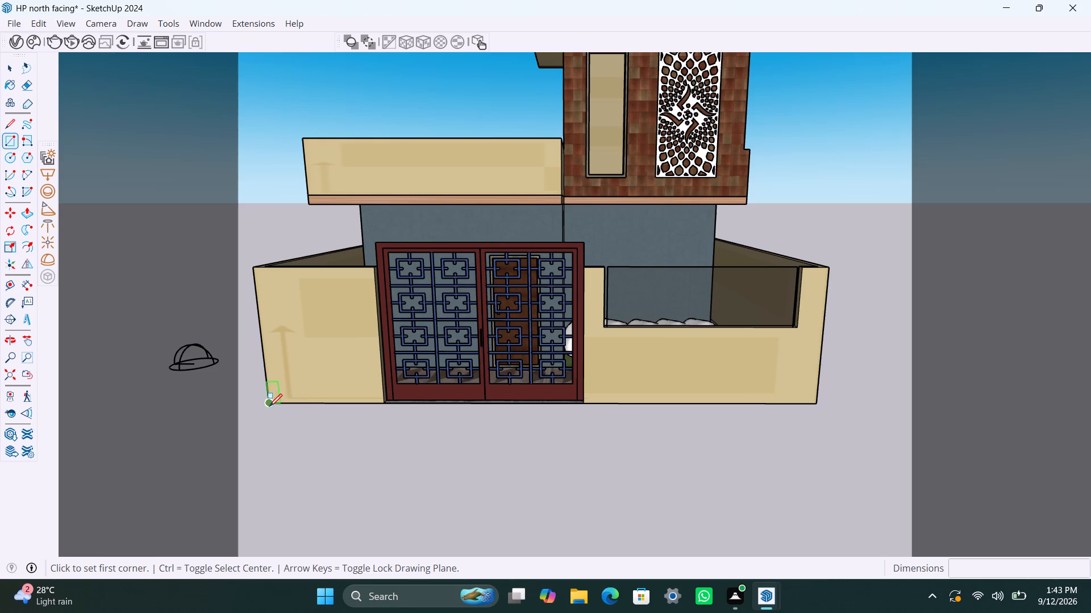
pyautogui.click(269, 406)
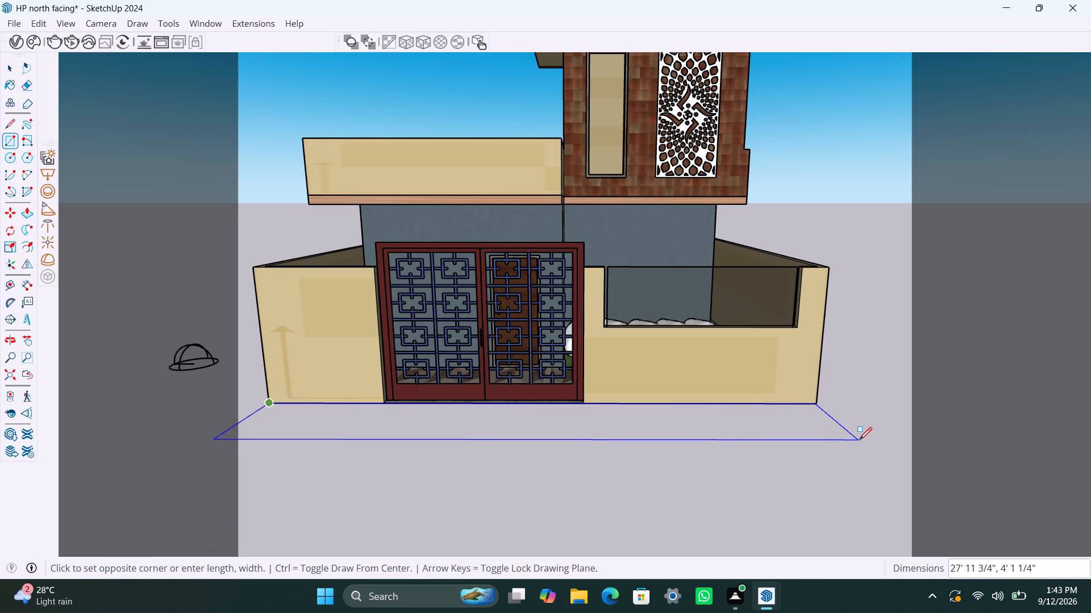
pyautogui.click(859, 440)
pyautogui.press('space')
pyautogui.doubleClick(619, 429)
pyautogui.rightClick(618, 427)
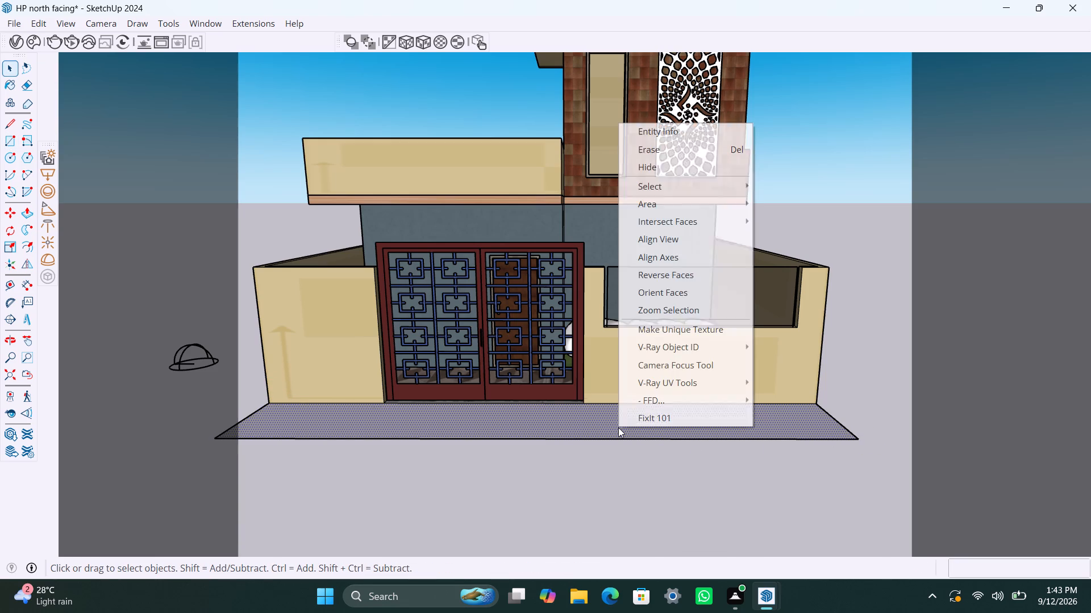
pyautogui.tripleClick(509, 431)
pyautogui.rightClick(508, 430)
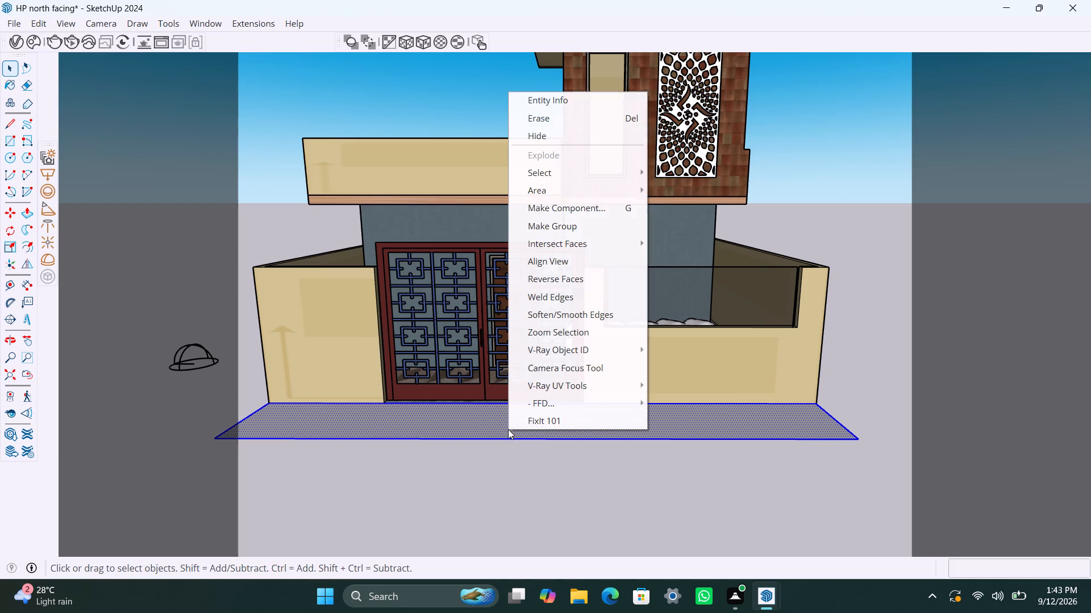
pyautogui.click(548, 226)
# Inside the group, push/pull the rectangle 6" downward into a slab and leave the group.
pyautogui.tripleClick(438, 419)
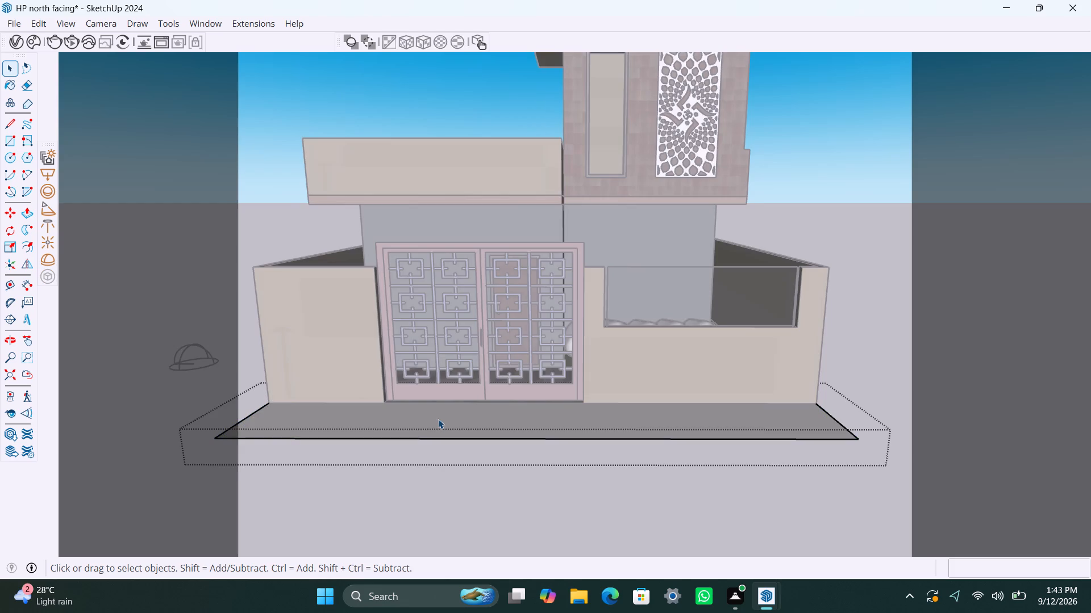
pyautogui.press('p')
pyautogui.click(438, 423)
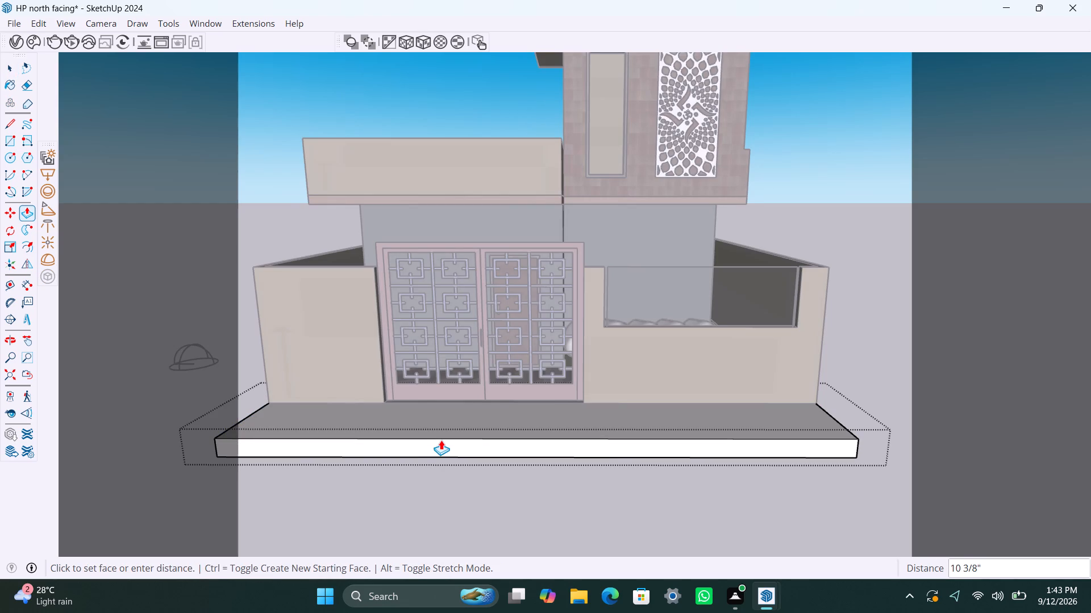
pyautogui.write('6"')
pyautogui.press('Return')
pyautogui.press('space')
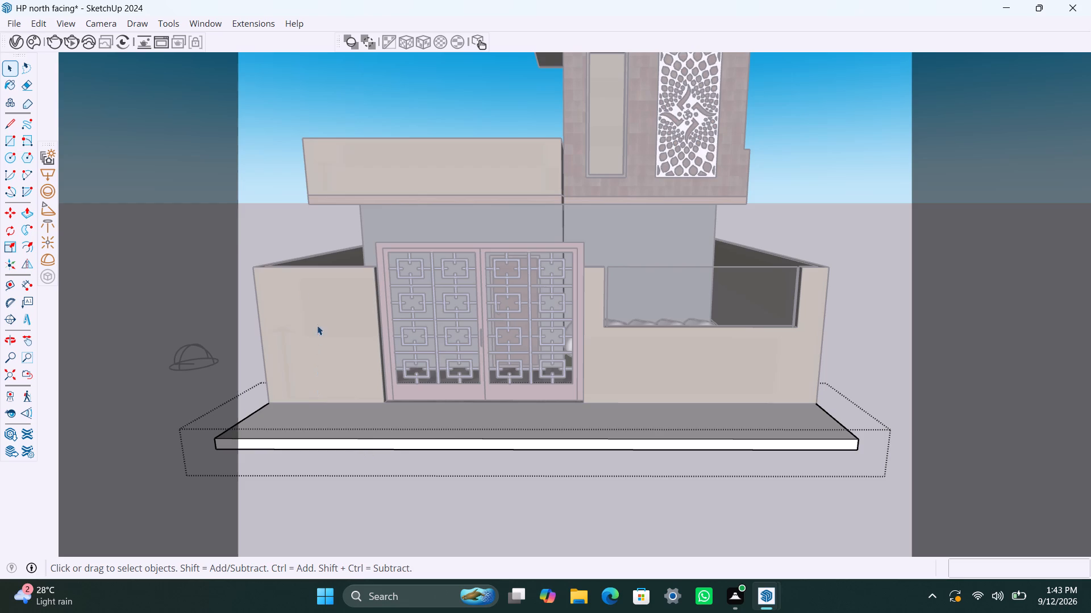
pyautogui.click(232, 236)
# Push/pull the slab's long outer face to widen it further away from the compound wall.
pyautogui.scroll(-2, 597, 518)
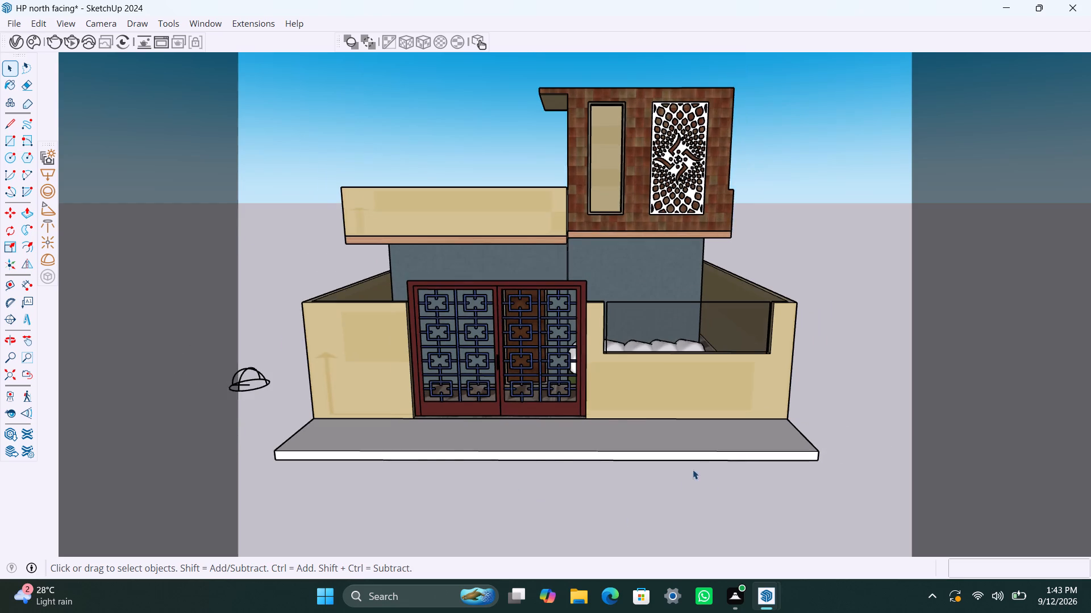
pyautogui.moveTo(693, 469); pyautogui.dragTo(330, 513, button='middle')
pyautogui.scroll(2, 597, 548)
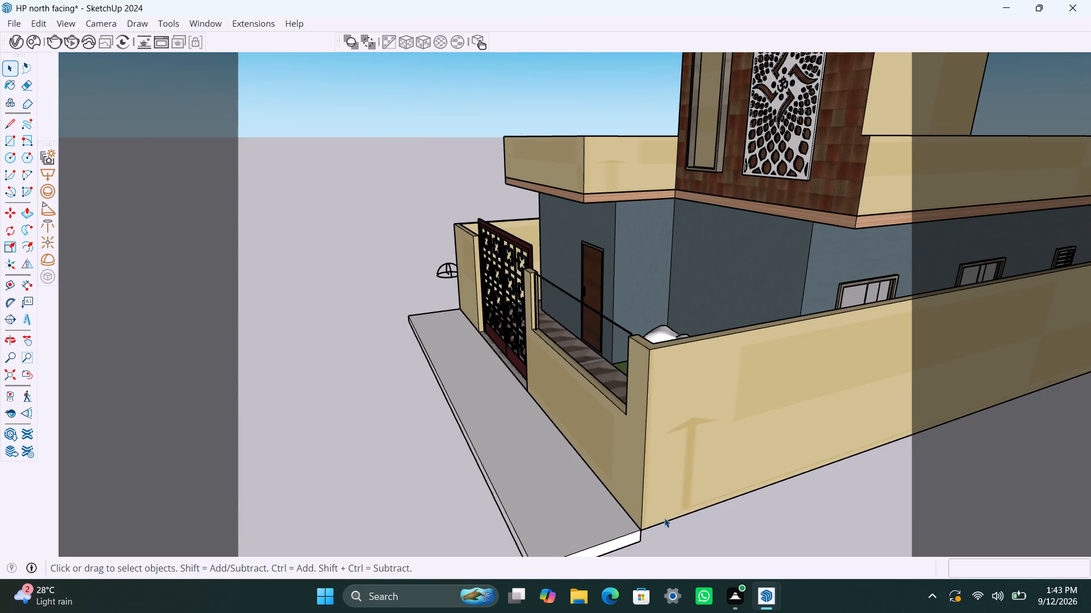
pyautogui.keyDown('shift'); pyautogui.moveTo(664, 518); pyautogui.dragTo(625, 396, button='middle'); pyautogui.keyUp('shift')
pyautogui.scroll(4, 496, 470)
pyautogui.click(482, 419)
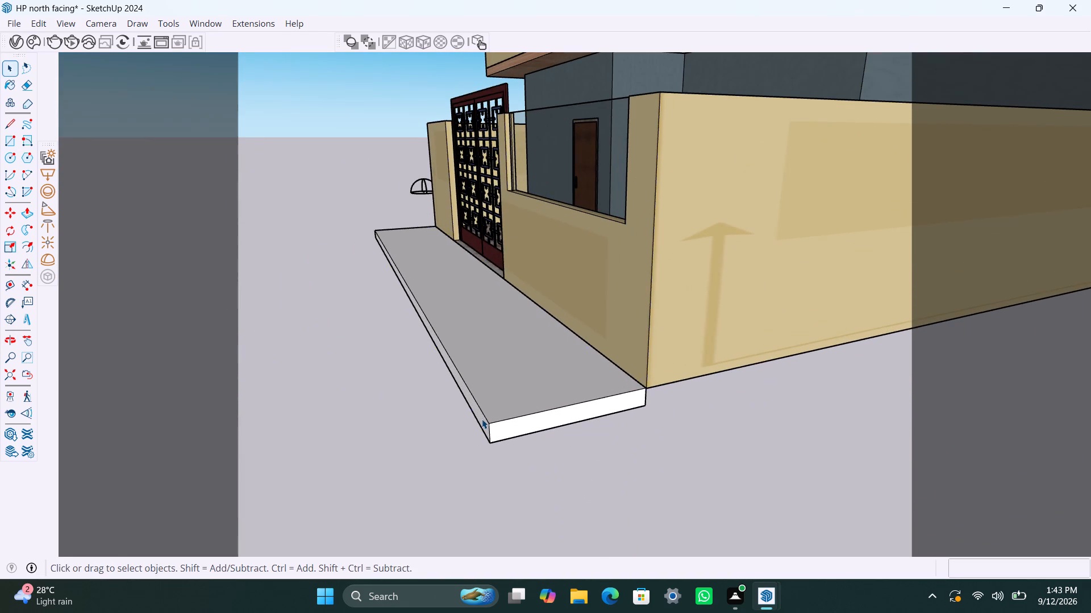
pyautogui.doubleClick(482, 419)
pyautogui.click(482, 419)
pyautogui.doubleClick(482, 420)
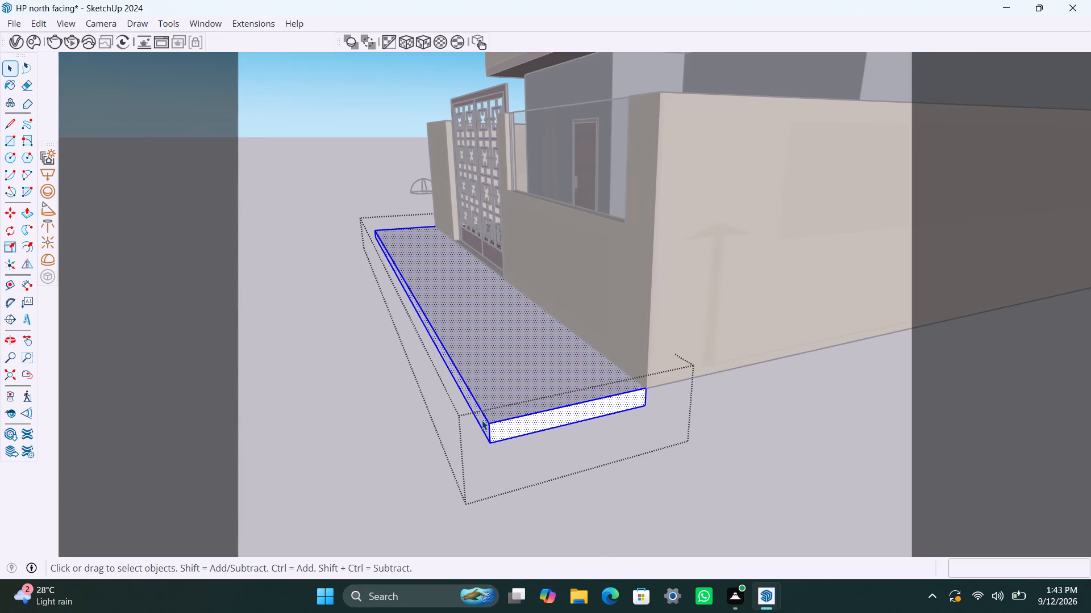
pyautogui.click(484, 425)
pyautogui.press('p')
pyautogui.click(484, 425)
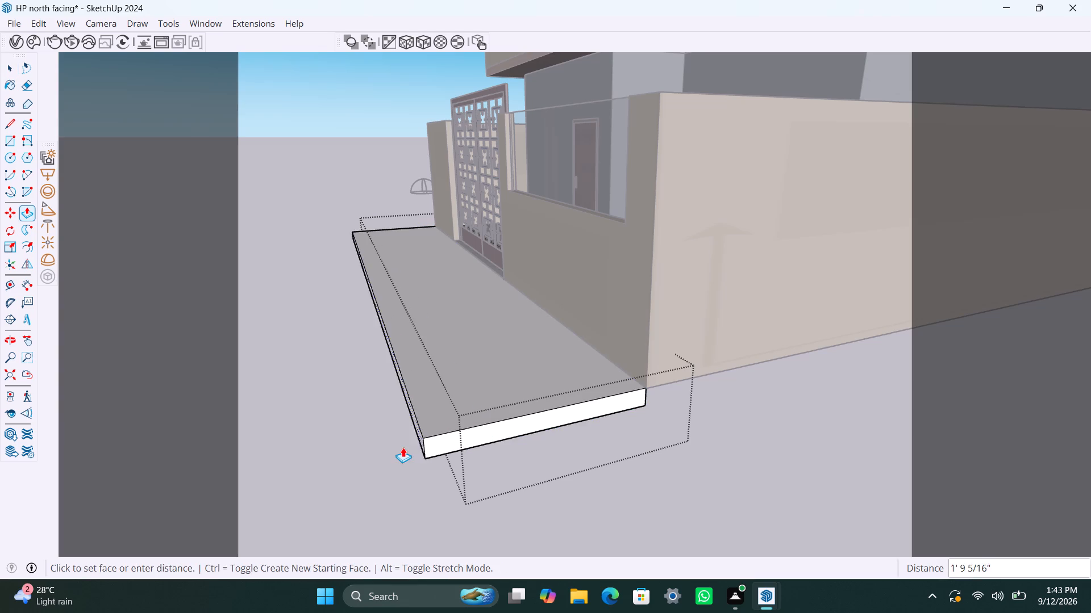
pyautogui.click(282, 488)
pyautogui.press('space')
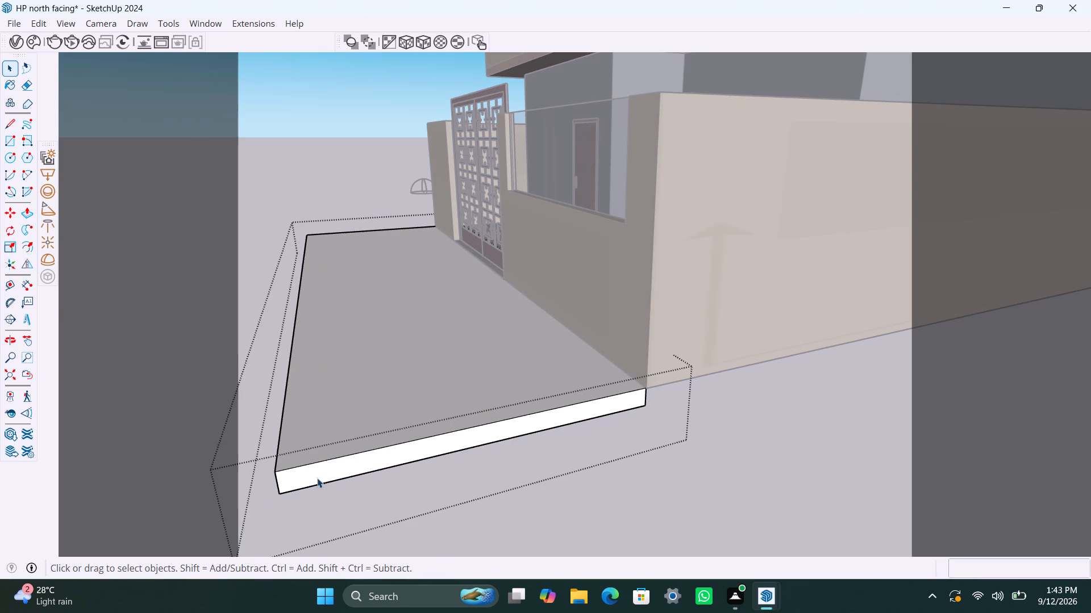
# Extend the slab's end on the wall-opening side about 6' 1" past the compound wall corner and leave the group.
pyautogui.click(317, 476)
pyautogui.press('p')
pyautogui.moveTo(319, 473); pyautogui.dragTo(324, 473)
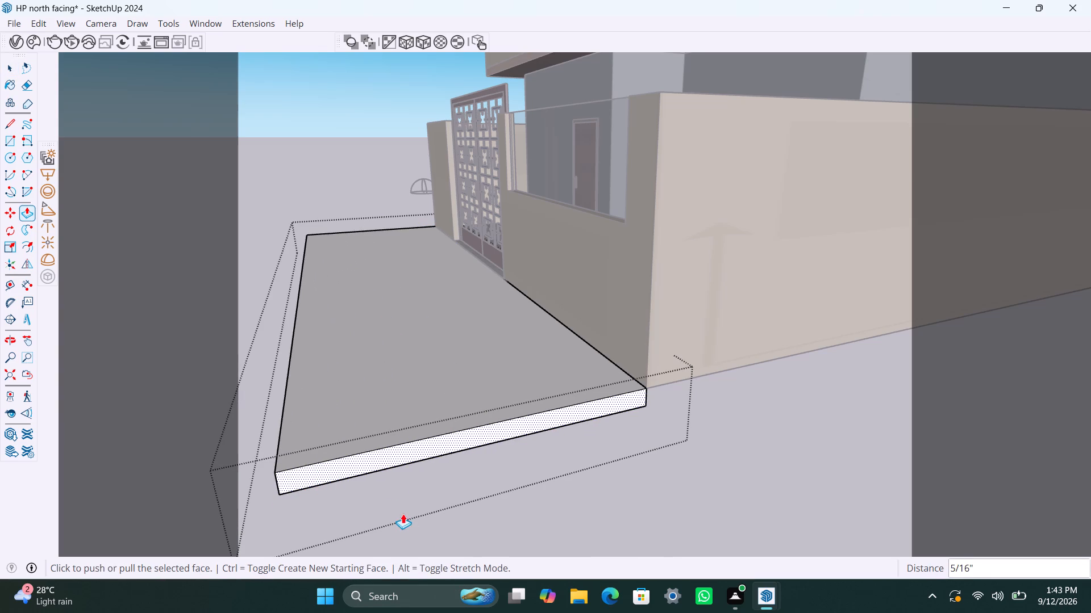
pyautogui.moveTo(392, 460); pyautogui.dragTo(515, 612)
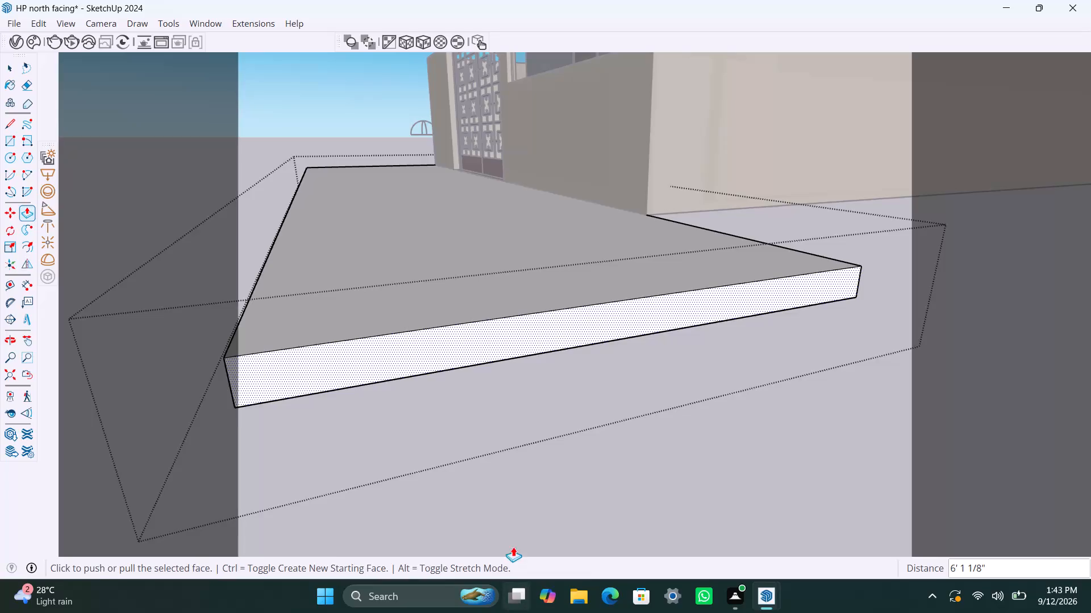
pyautogui.press('space')
pyautogui.click(506, 507)
# Push/pull the slab's opposite end face outward so the slab also runs past the compound wall's other front corner.
pyautogui.scroll(-15, 350, 330)
pyautogui.moveTo(336, 326); pyautogui.dragTo(535, 337, button='middle')
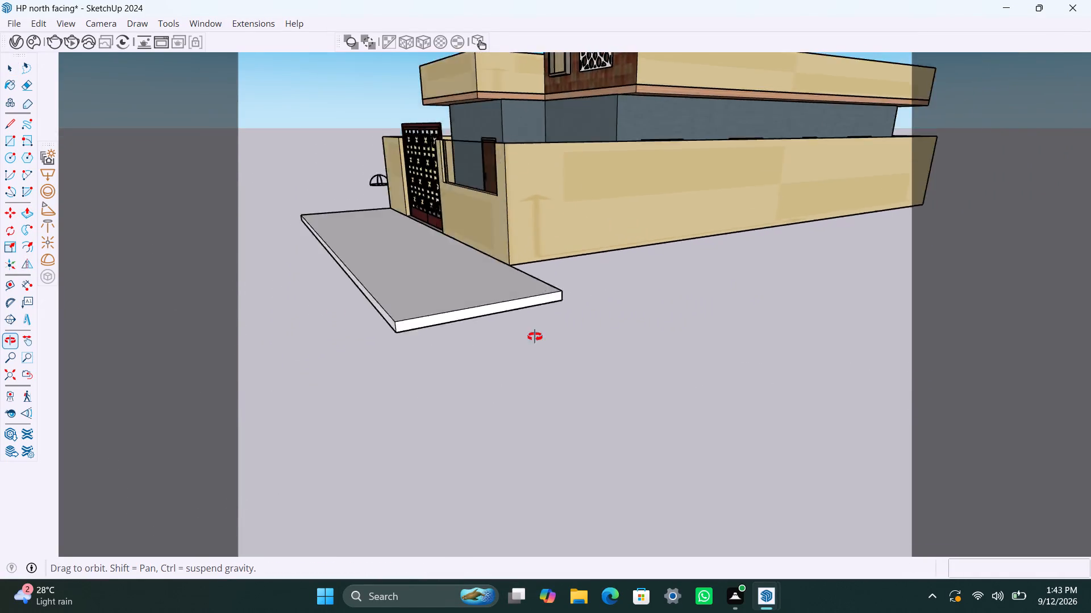
pyautogui.moveTo(535, 337); pyautogui.dragTo(763, 332, button='middle')
pyautogui.moveTo(415, 332); pyautogui.dragTo(811, 287, button='middle')
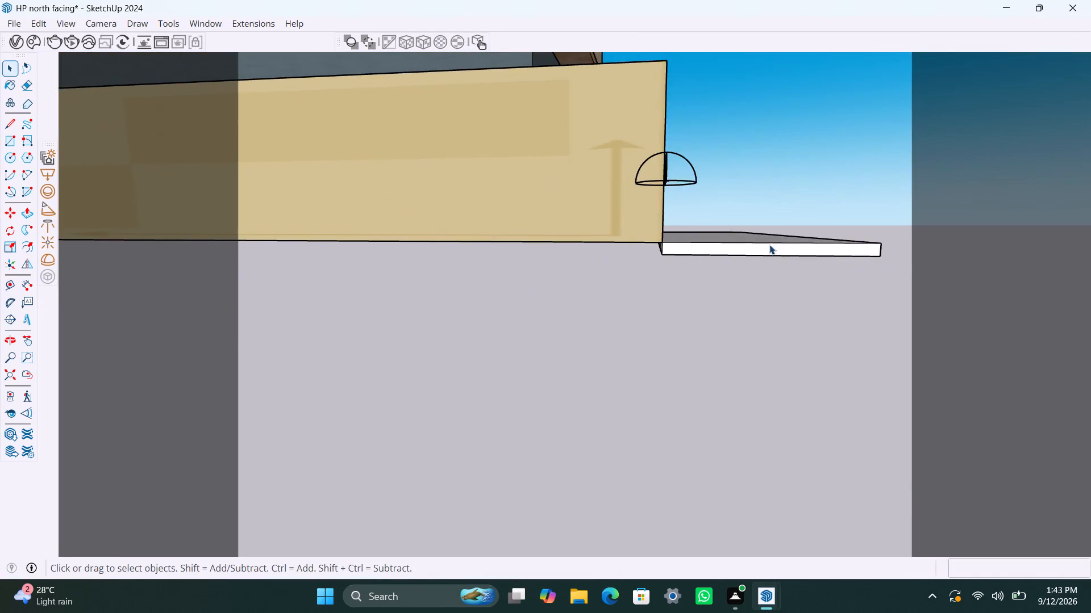
pyautogui.scroll(2, 763, 250)
pyautogui.tripleClick(659, 249)
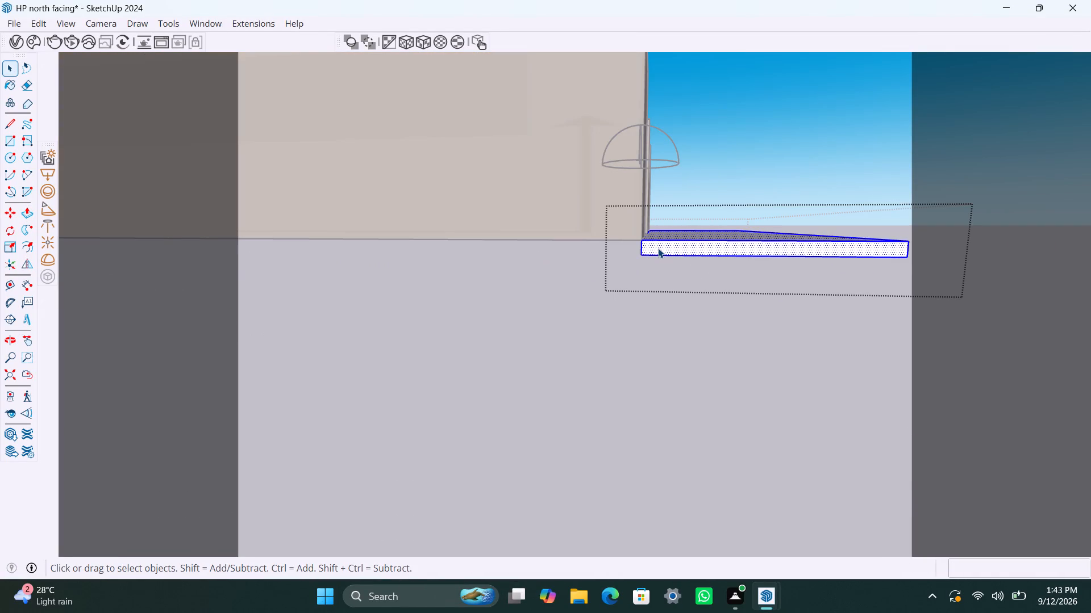
pyautogui.doubleClick(658, 248)
pyautogui.press('p')
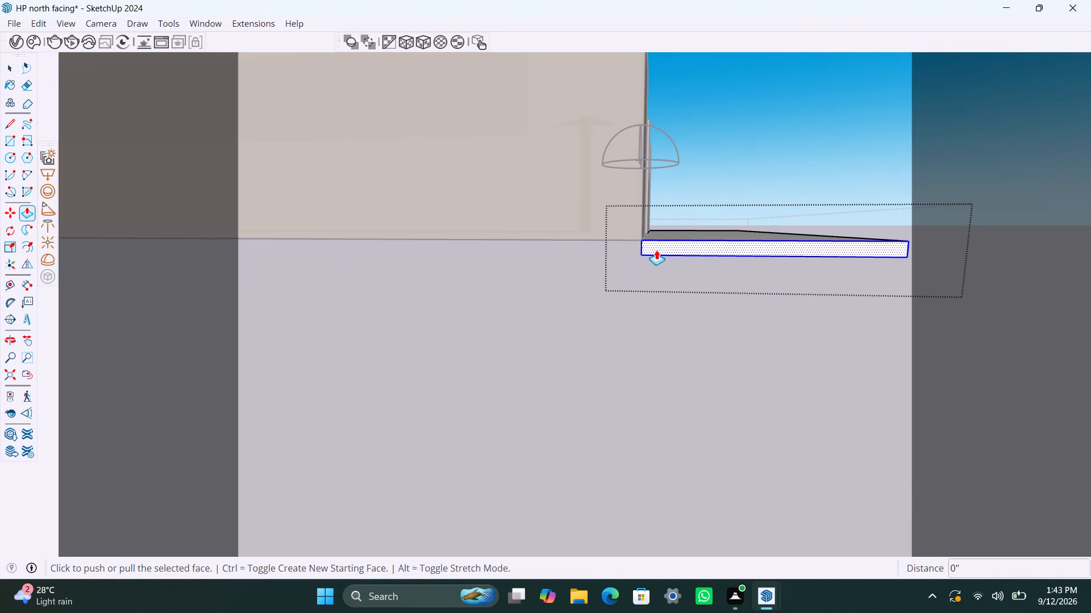
pyautogui.click(656, 250)
pyautogui.click(639, 403)
pyautogui.press('space')
pyautogui.scroll(-3, 455, 321)
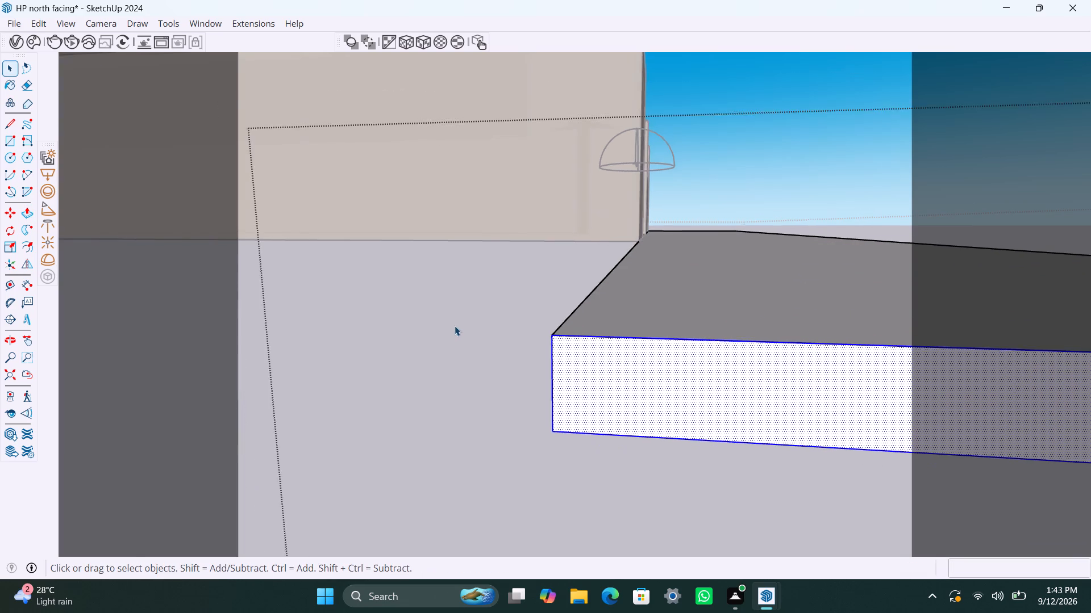
# Leave the slab's group.
pyautogui.scroll(-14, 455, 326)
pyautogui.moveTo(805, 301); pyautogui.dragTo(340, 406, button='middle')
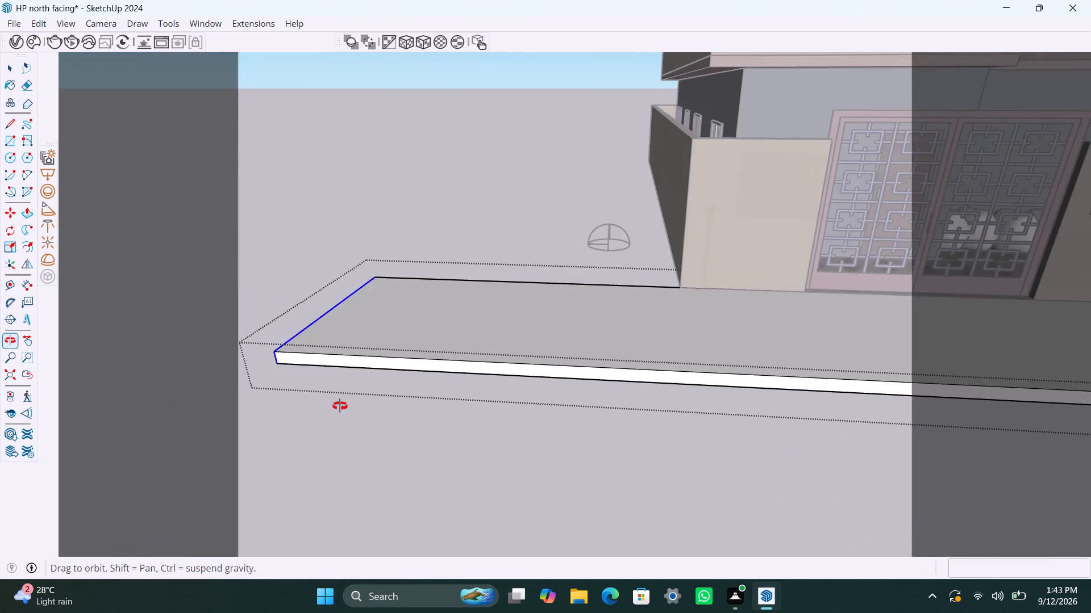
pyautogui.moveTo(340, 406); pyautogui.dragTo(366, 402, button='middle')
pyautogui.doubleClick(391, 438)
pyautogui.scroll(-8, 478, 426)
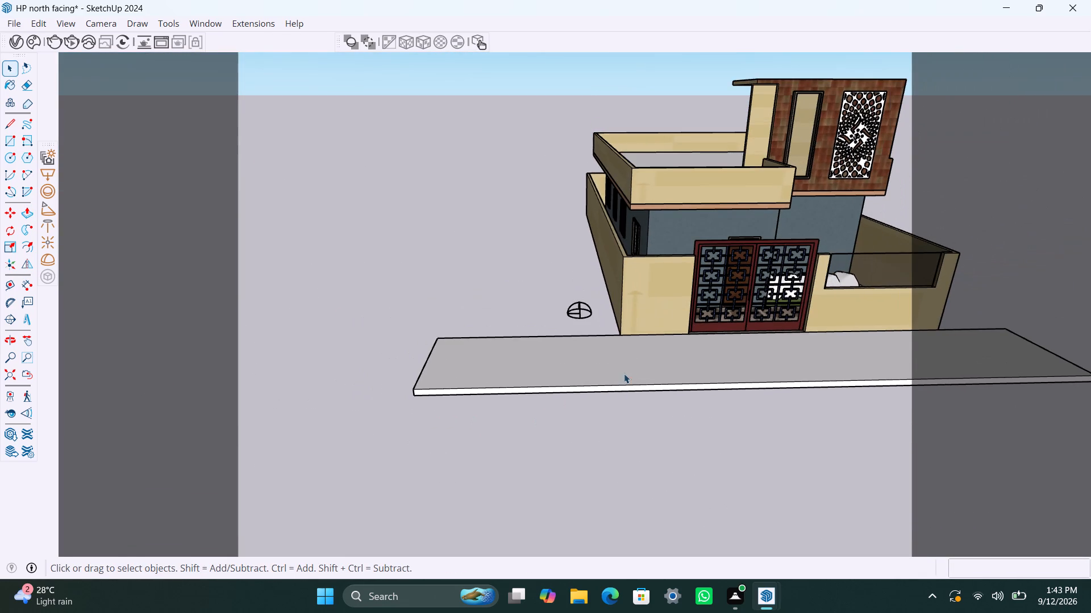
# Frame the house's front elevation straight on, with gate and compound wall in the safe frame, and set the camera to Two-Point Perspective.
pyautogui.moveTo(597, 423); pyautogui.dragTo(318, 537, button='middle')
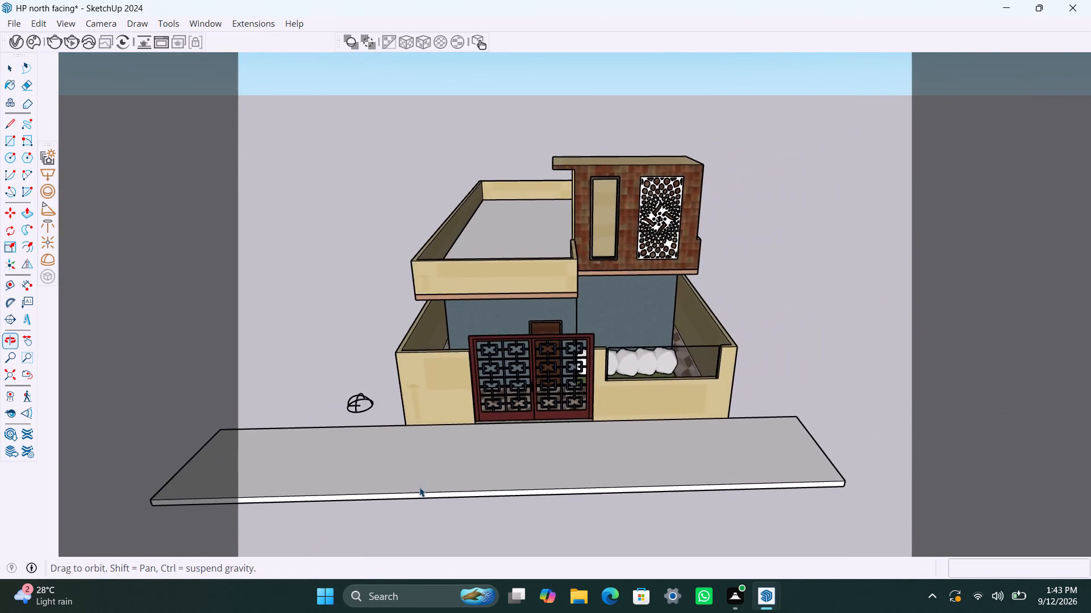
pyautogui.scroll(4, 459, 432)
pyautogui.moveTo(553, 380); pyautogui.dragTo(526, 293, button='middle')
pyautogui.scroll(1, 674, 246)
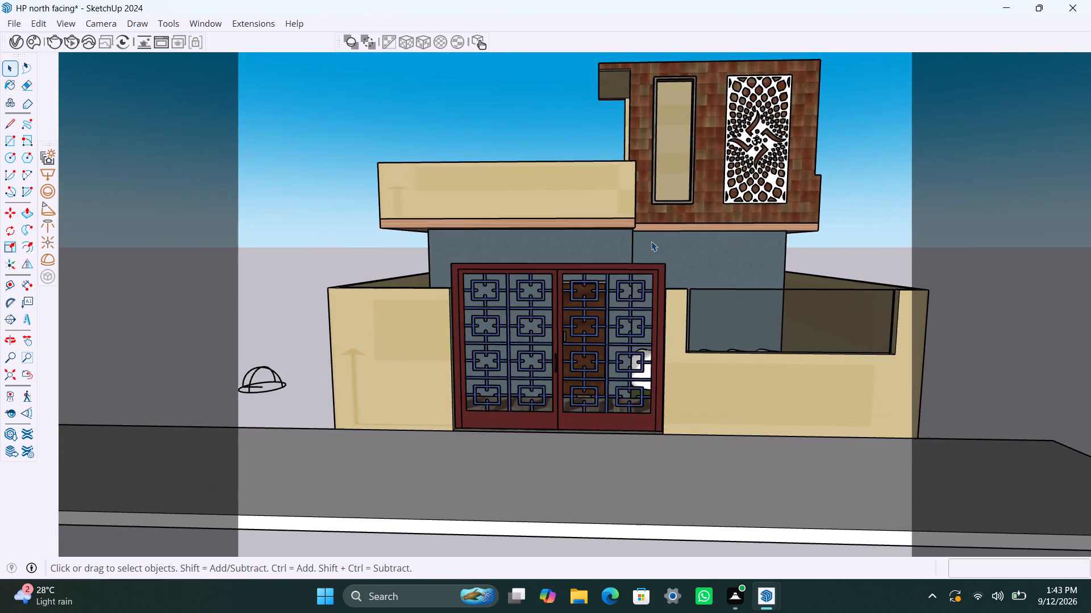
pyautogui.keyDown('shift'); pyautogui.moveTo(649, 242); pyautogui.dragTo(615, 271, button='middle'); pyautogui.keyUp('shift')
pyautogui.scroll(1, 618, 314)
pyautogui.moveTo(667, 337); pyautogui.dragTo(674, 338, button='middle')
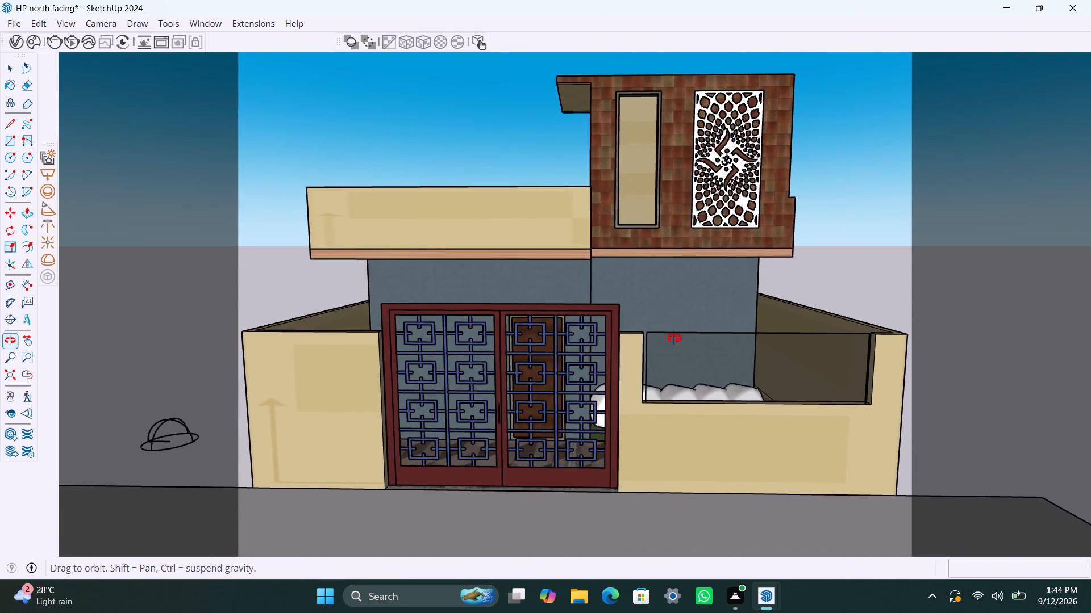
pyautogui.moveTo(674, 338); pyautogui.dragTo(680, 297, button='middle')
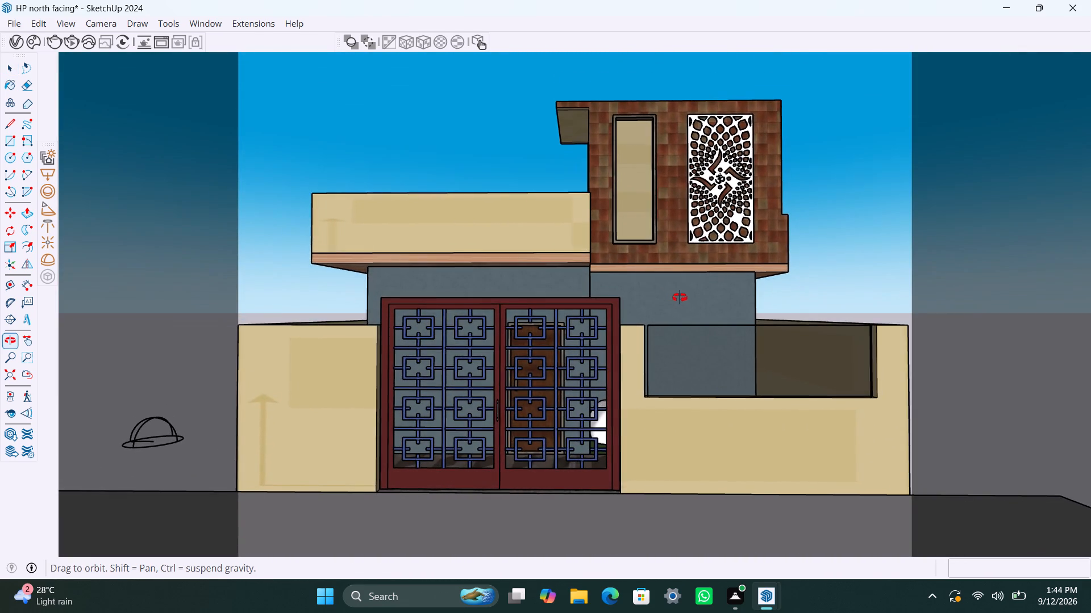
pyautogui.moveTo(680, 297); pyautogui.dragTo(681, 300, button='middle')
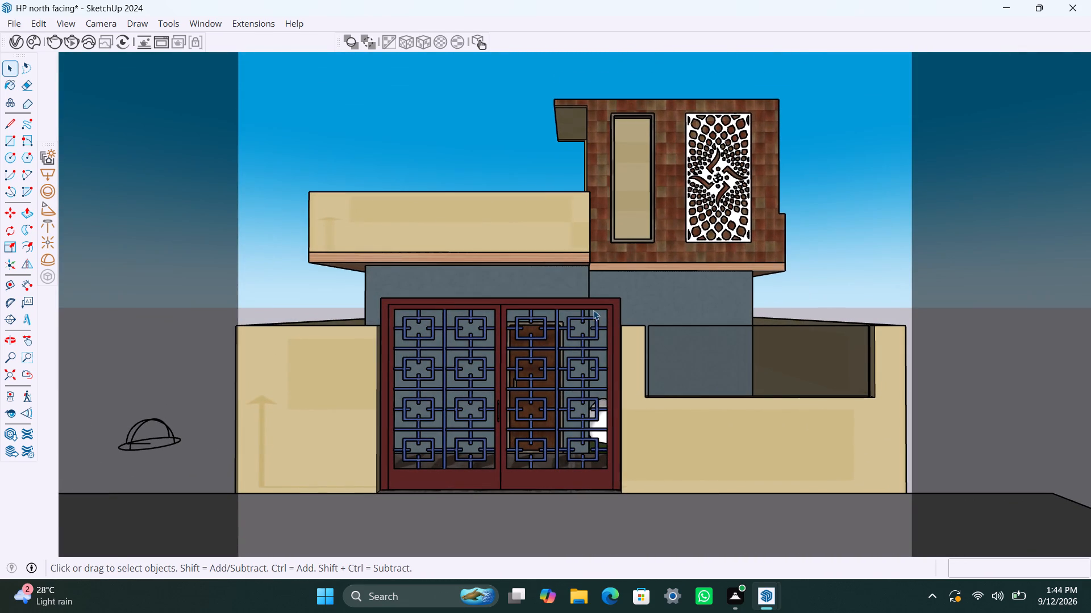
pyautogui.middleClick(593, 310)
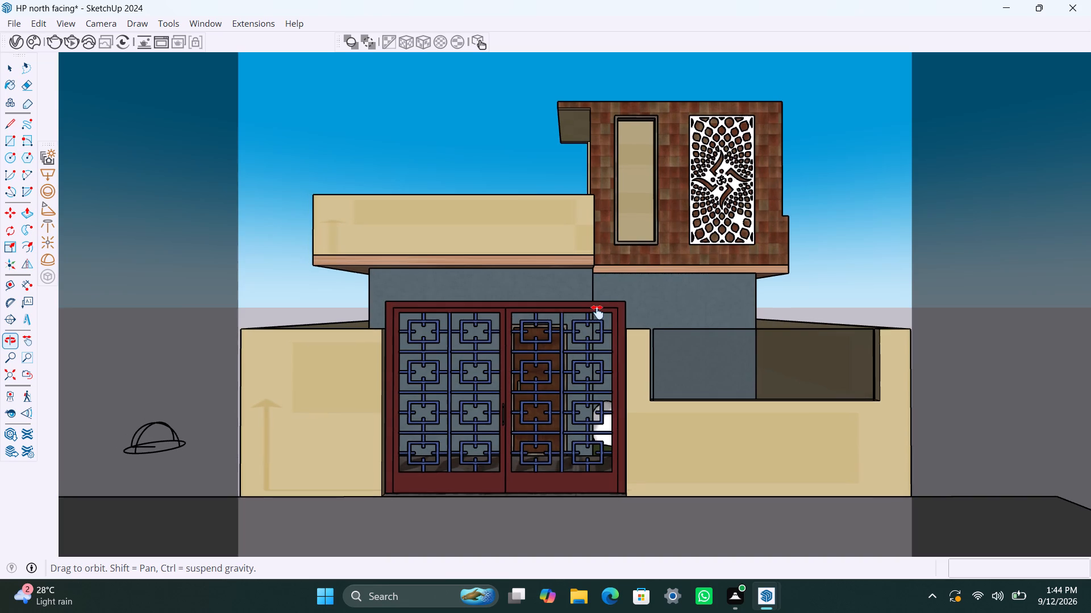
pyautogui.keyDown('shift'); pyautogui.scroll(-1, 597, 312); pyautogui.keyUp('shift')
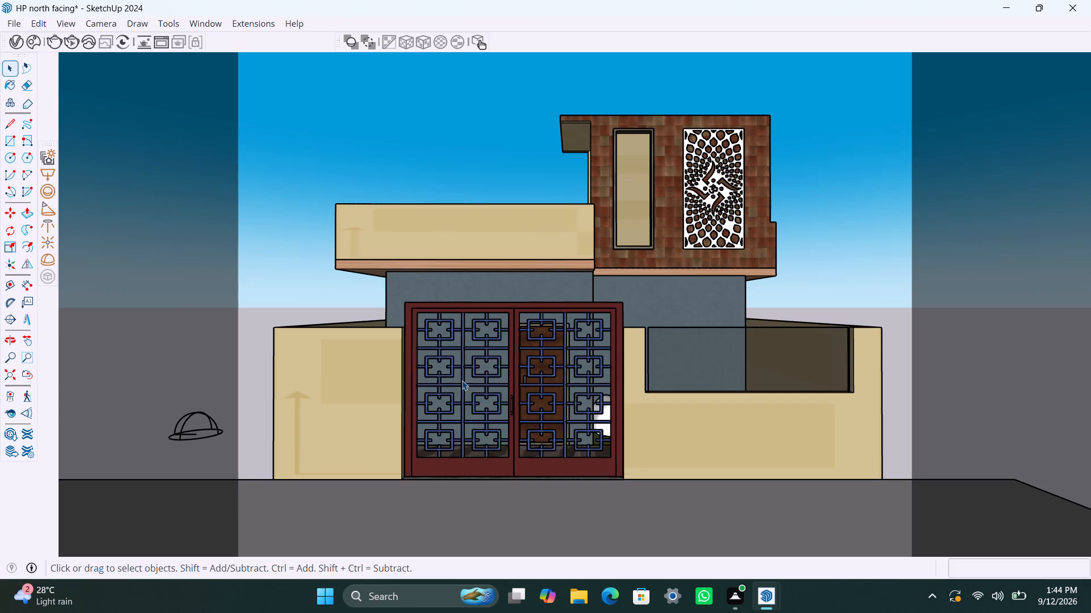
pyautogui.scroll(1, 479, 424)
pyautogui.keyDown('shift'); pyautogui.moveTo(511, 423); pyautogui.dragTo(501, 418, button='middle'); pyautogui.keyUp('shift')
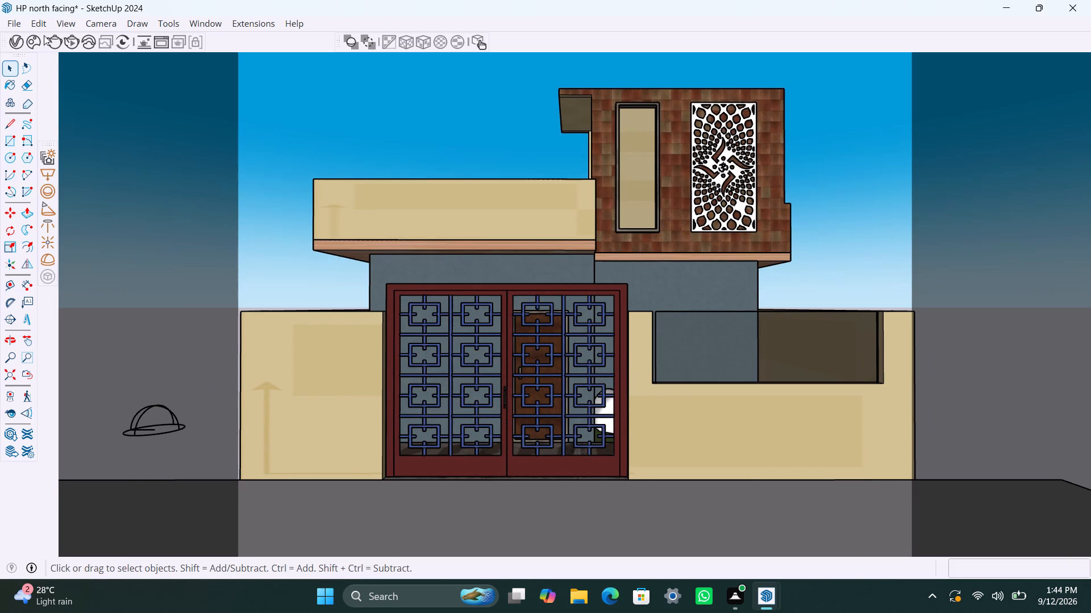
pyautogui.click(65, 18)
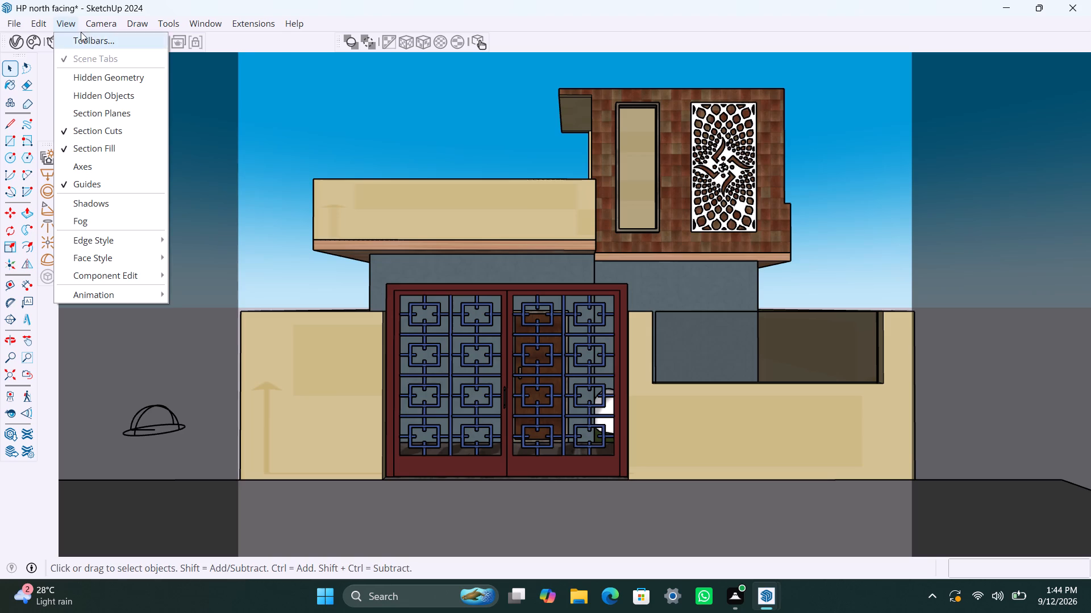
pyautogui.click(86, 23)
pyautogui.click(105, 20)
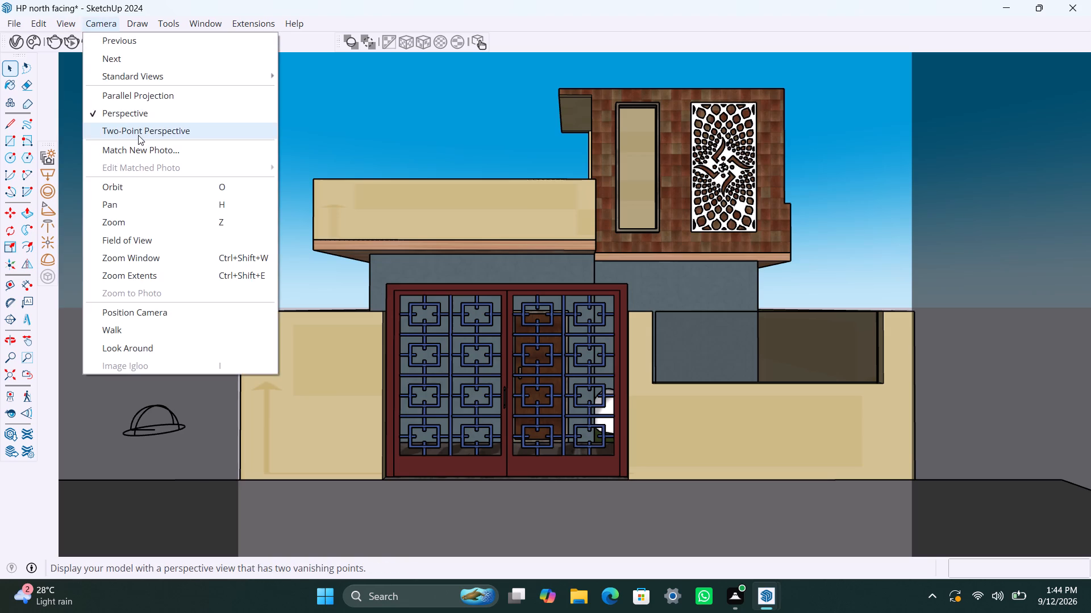
pyautogui.click(138, 135)
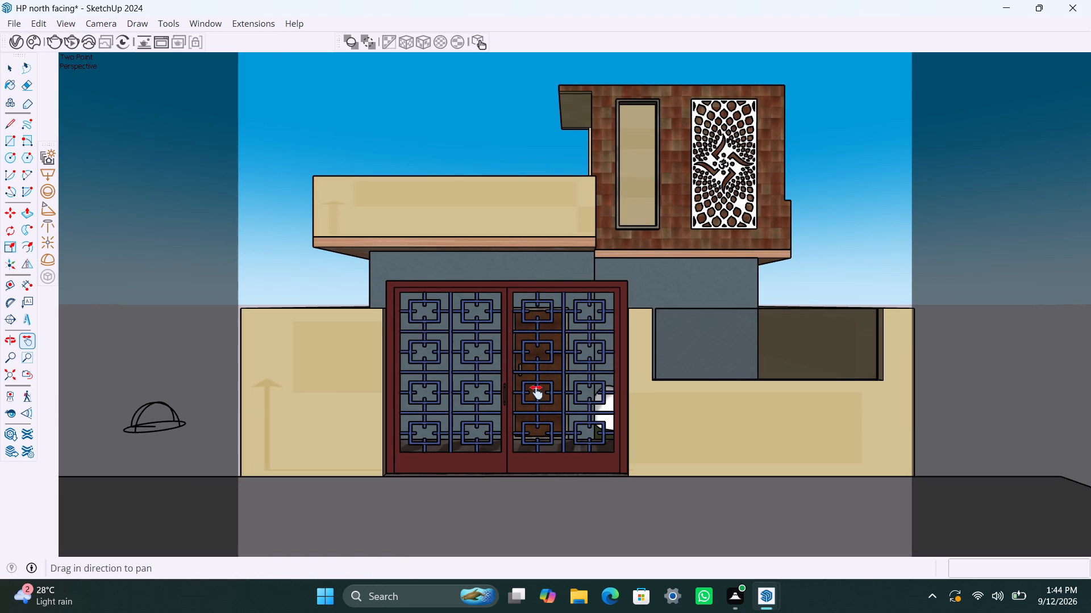
# Run a V-Ray test render of the two-point front view, stop it and minimize the frame buffer.
pyautogui.keyDown('shift'); pyautogui.middleClick(705, 379); pyautogui.keyUp('shift')
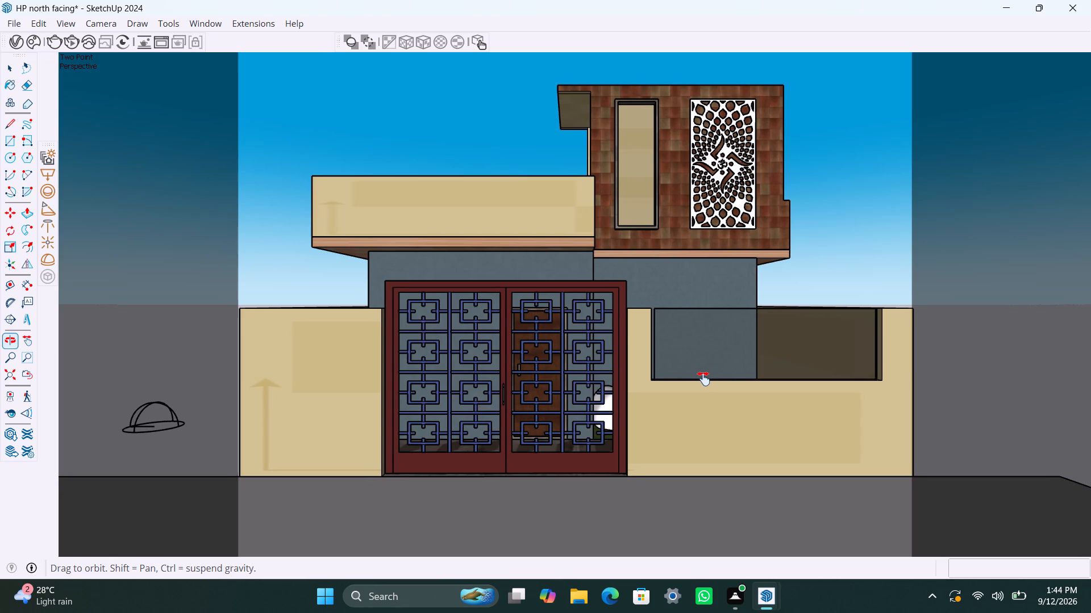
pyautogui.scroll(-1, 699, 375)
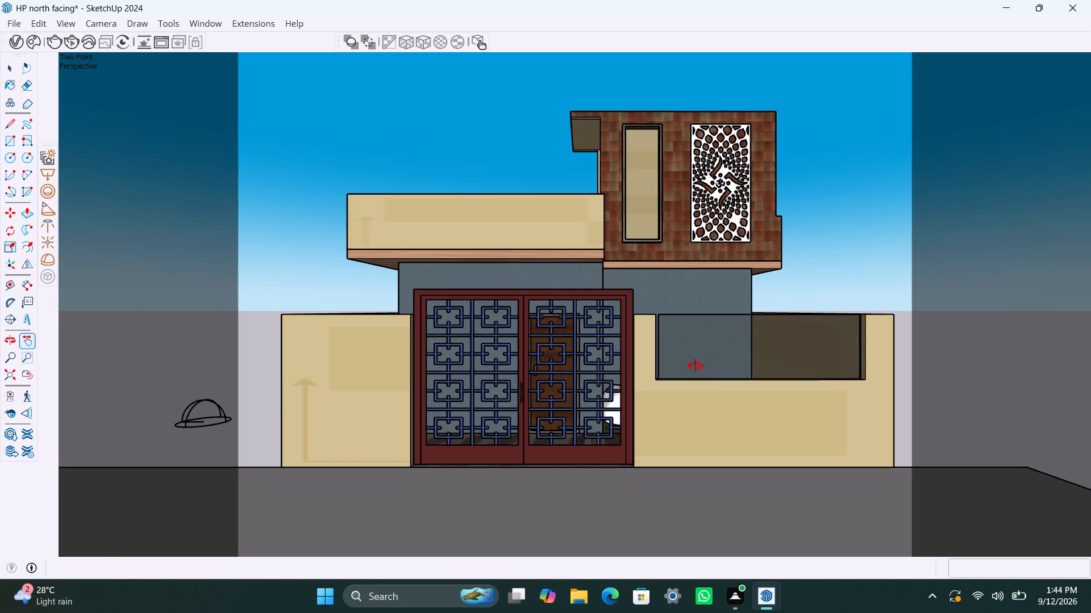
pyautogui.keyDown('shift'); pyautogui.moveTo(695, 366); pyautogui.dragTo(685, 363, button='middle'); pyautogui.keyUp('shift')
pyautogui.scroll(1, 682, 320)
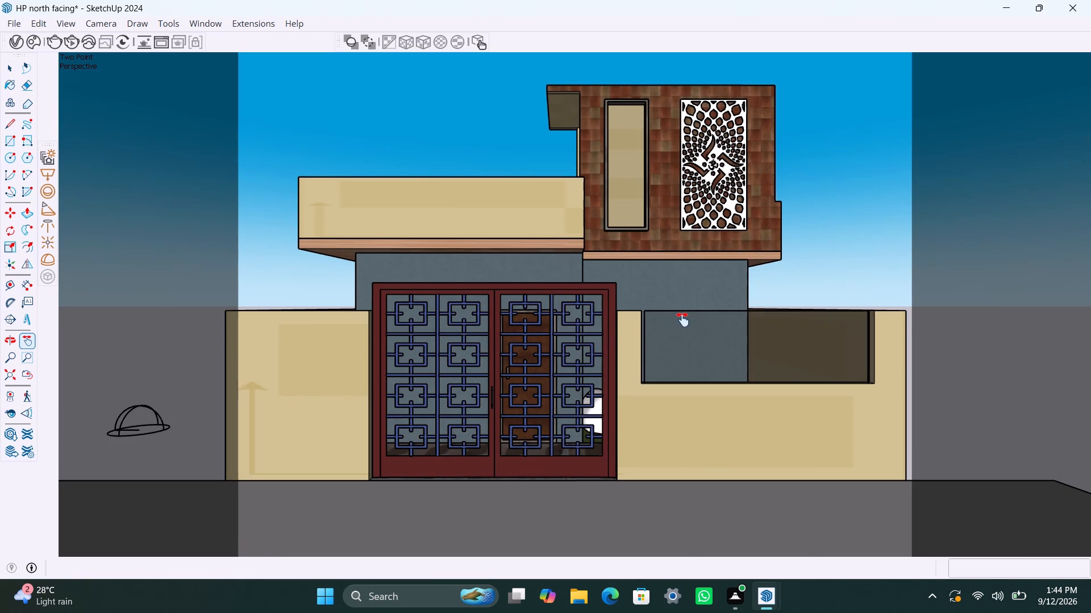
pyautogui.scroll(-1, 682, 320)
pyautogui.keyDown('shift'); pyautogui.middleClick(672, 323); pyautogui.keyUp('shift')
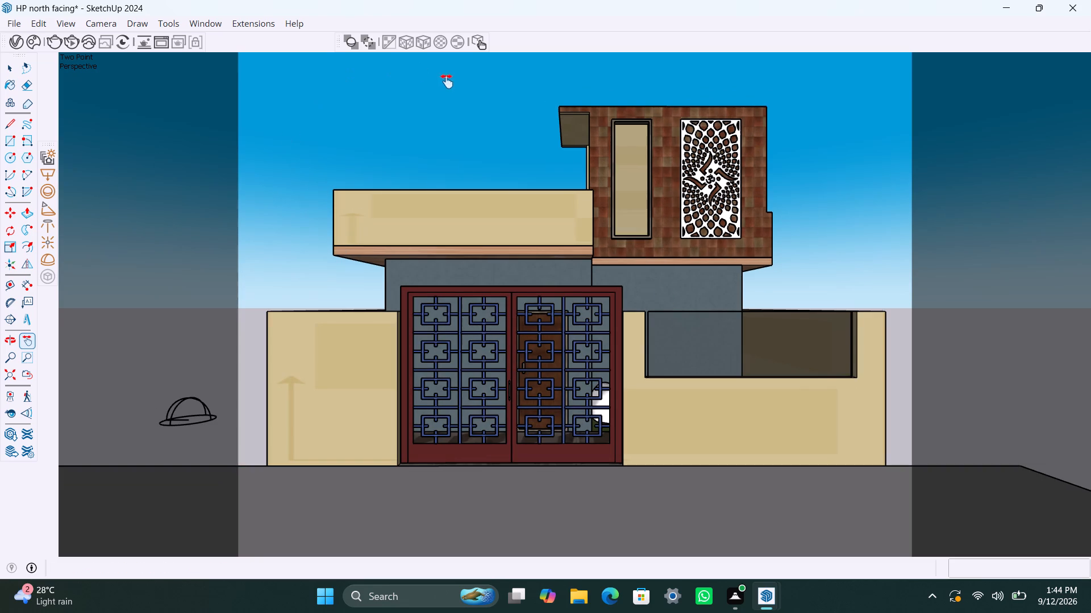
pyautogui.click(76, 42)
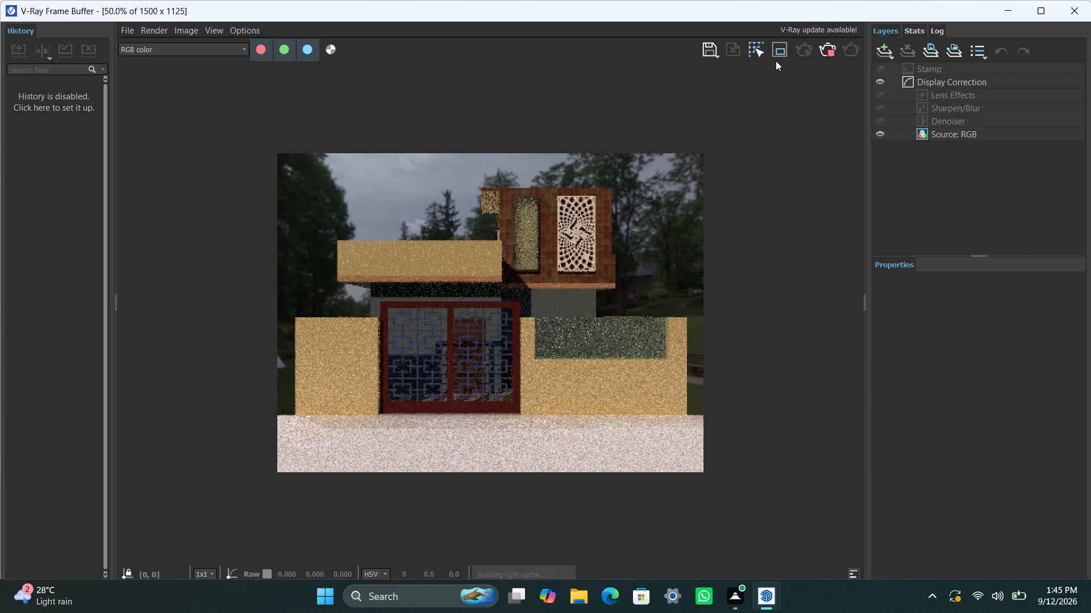
pyautogui.click(831, 50)
pyautogui.click(1005, 16)
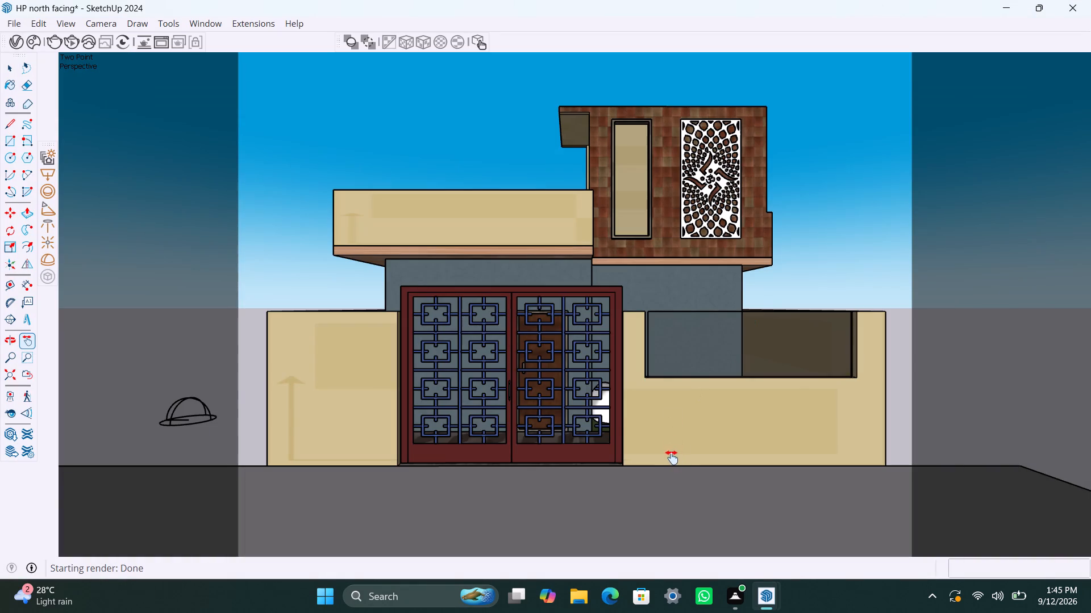
# Reframe the front elevation from a slightly higher viewpoint and set the camera to Two-Point Perspective again.
pyautogui.keyDown('shift'); pyautogui.moveTo(610, 411); pyautogui.dragTo(603, 392, button='middle'); pyautogui.keyUp('shift')
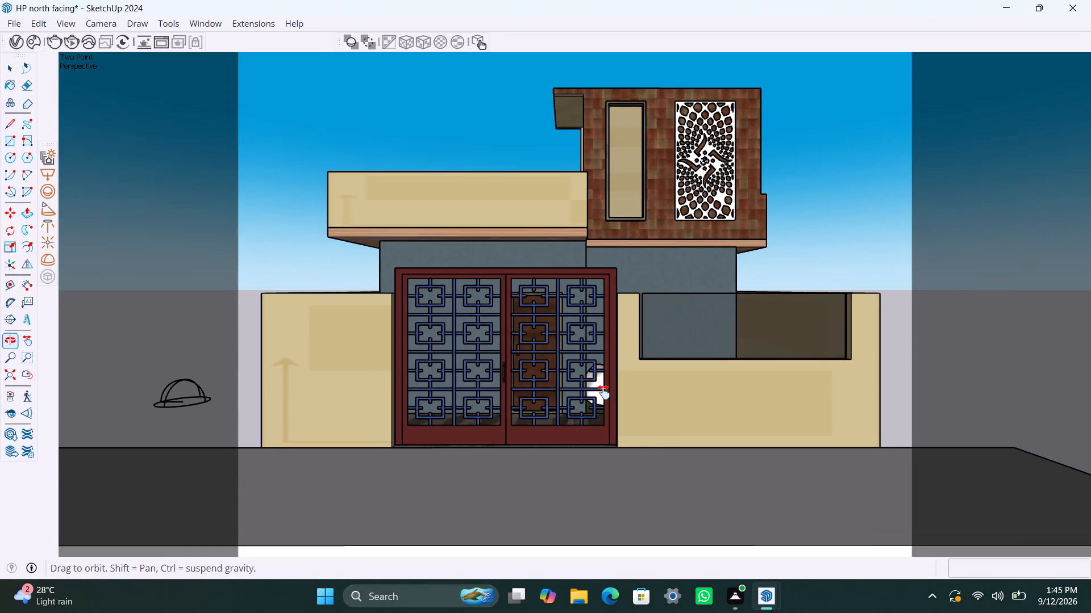
pyautogui.keyDown('shift'); pyautogui.moveTo(603, 392); pyautogui.dragTo(618, 445, button='middle'); pyautogui.keyUp('shift')
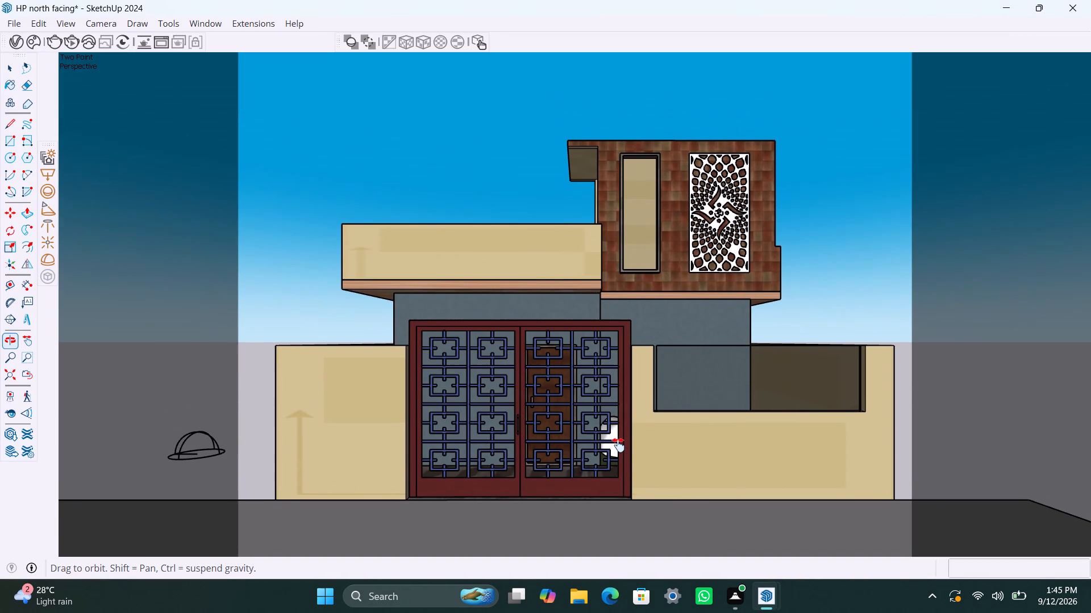
pyautogui.keyDown('shift'); pyautogui.moveTo(618, 445); pyautogui.dragTo(617, 421, button='middle'); pyautogui.keyUp('shift')
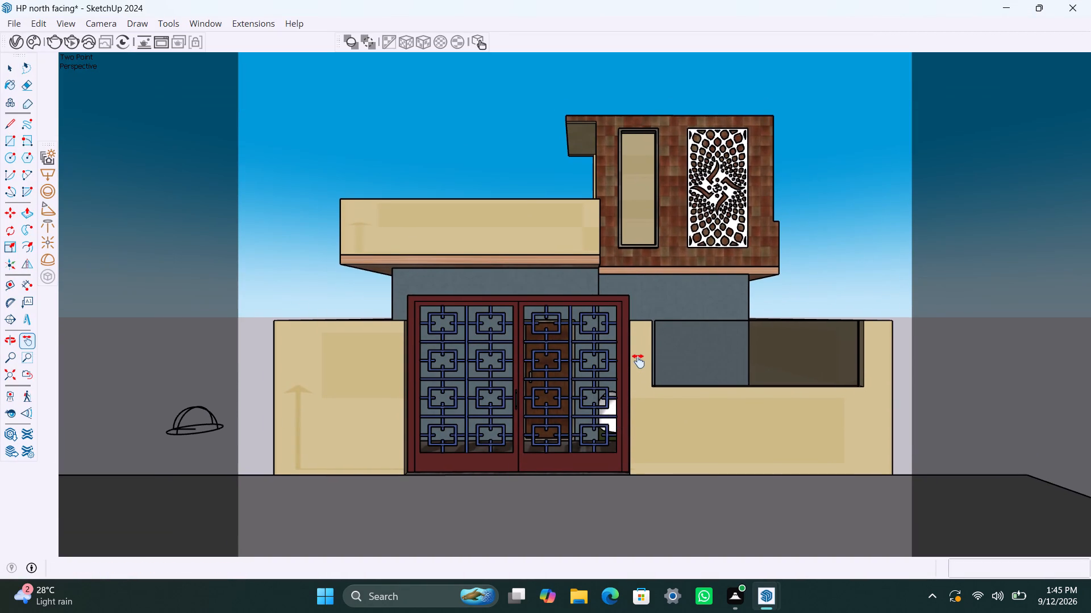
pyautogui.moveTo(635, 356); pyautogui.dragTo(632, 339, button='middle')
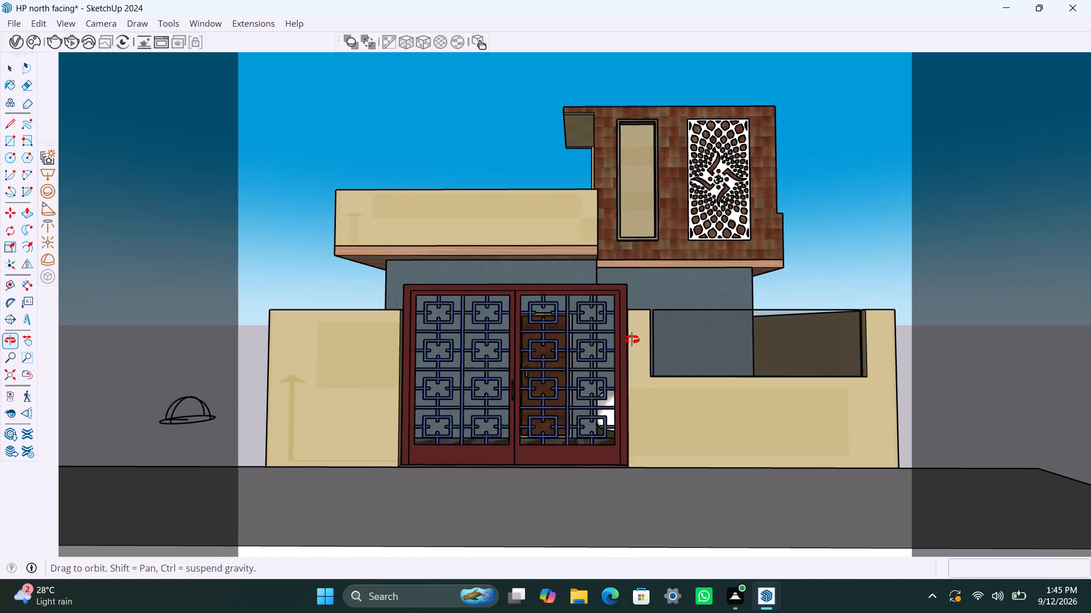
pyautogui.moveTo(632, 339); pyautogui.dragTo(631, 325, button='middle')
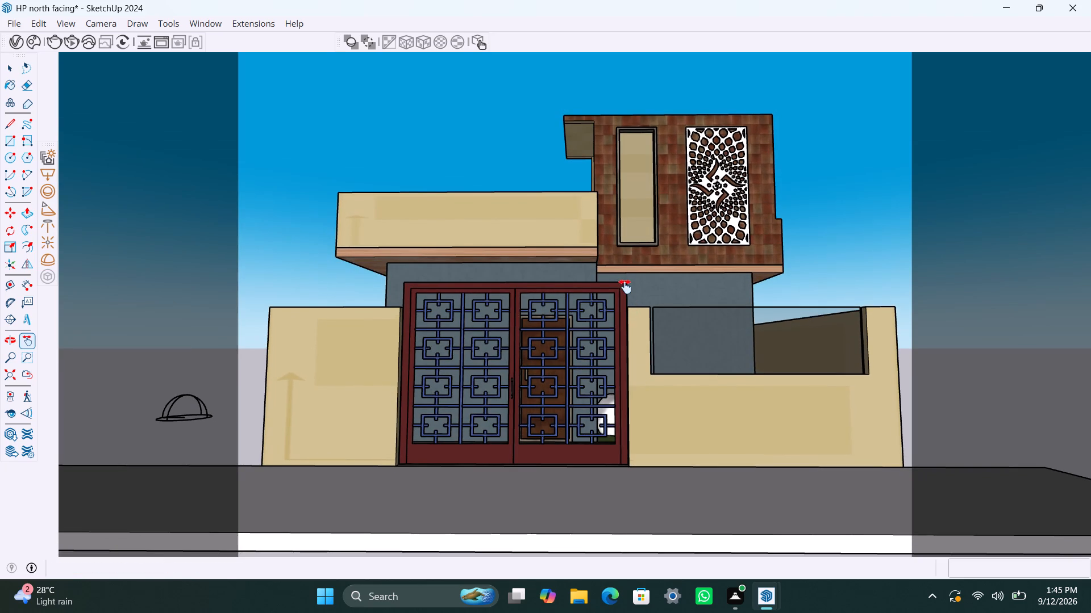
pyautogui.keyDown('shift'); pyautogui.moveTo(627, 292); pyautogui.dragTo(627, 331, button='middle'); pyautogui.keyUp('shift')
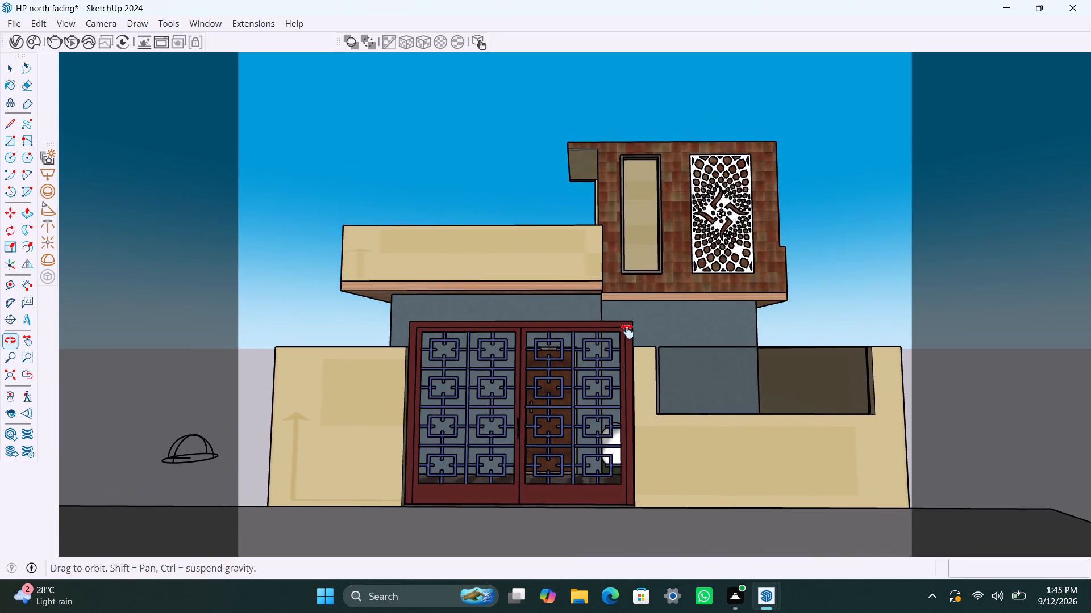
pyautogui.keyDown('shift'); pyautogui.moveTo(627, 331); pyautogui.dragTo(622, 331, button='middle'); pyautogui.keyUp('shift')
pyautogui.moveTo(621, 324); pyautogui.dragTo(618, 361, button='middle')
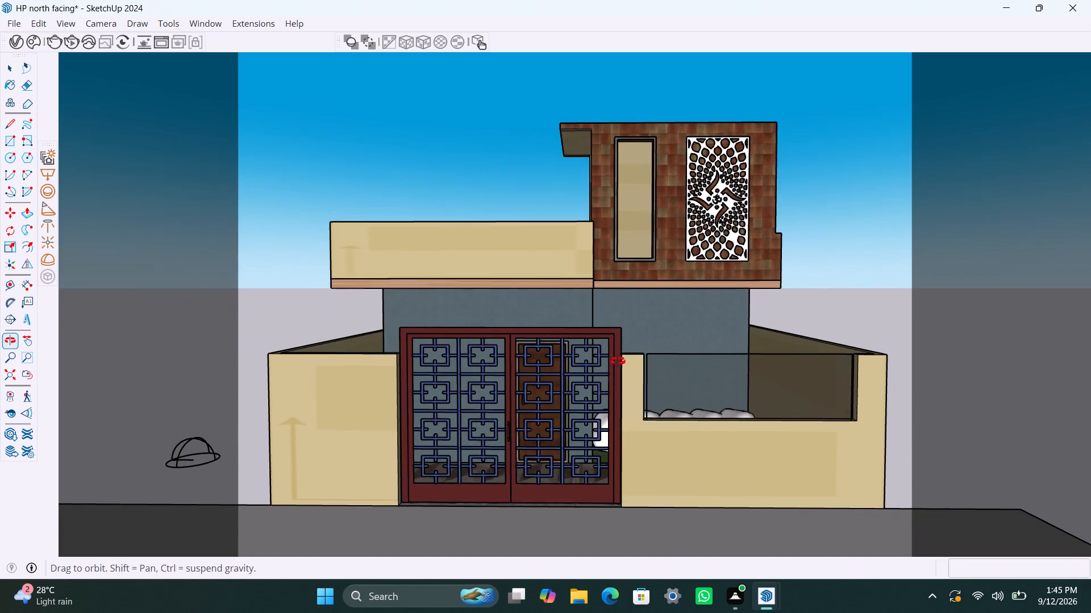
pyautogui.moveTo(618, 361); pyautogui.dragTo(612, 356, button='middle')
pyautogui.scroll(1, 610, 333)
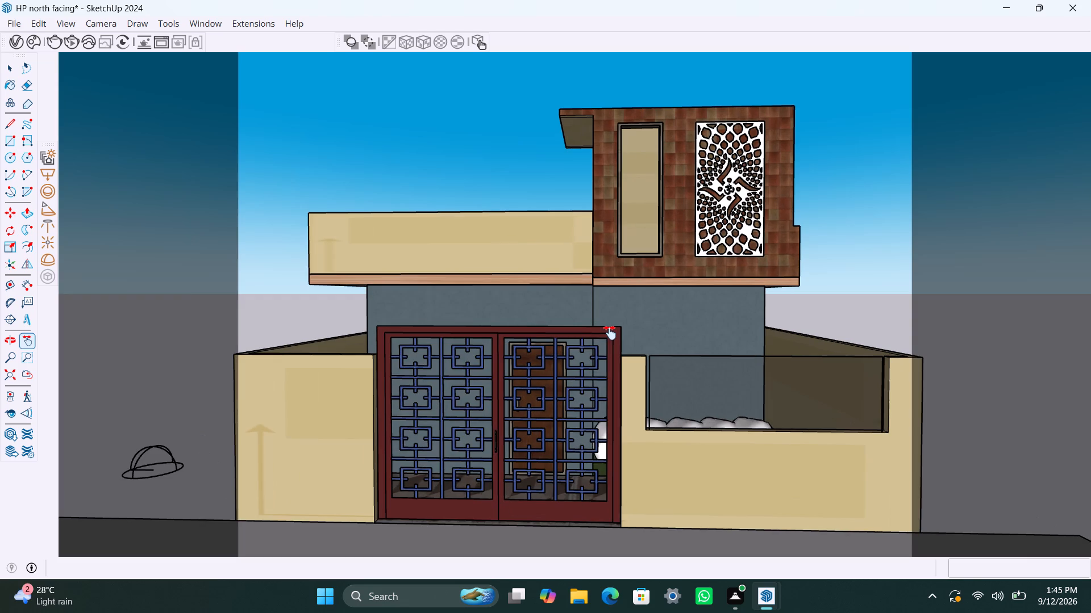
pyautogui.scroll(-1, 615, 334)
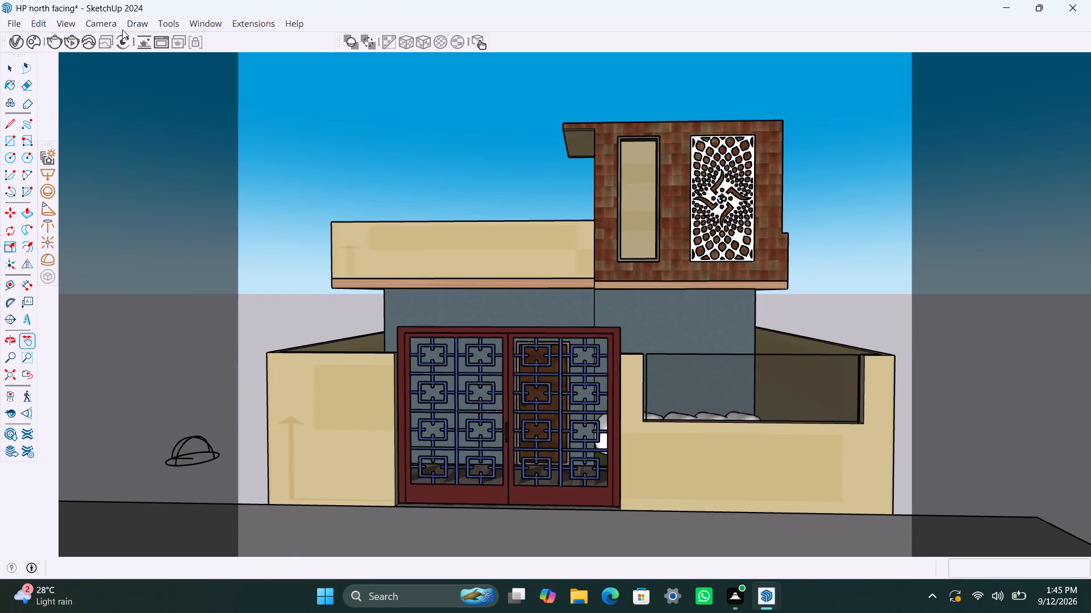
pyautogui.click(102, 30)
pyautogui.click(125, 123)
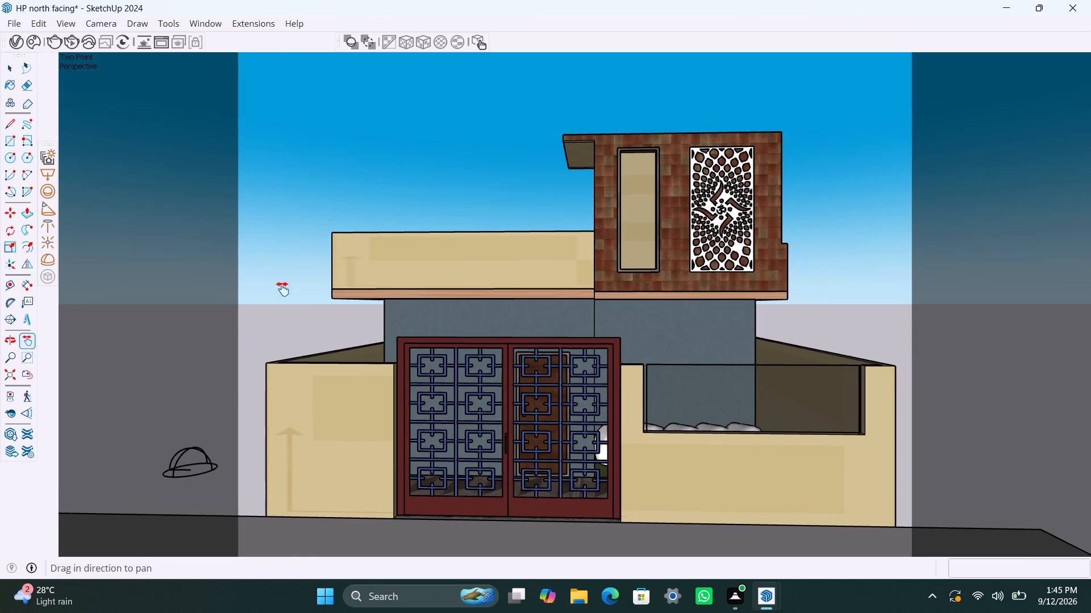
pyautogui.keyDown('shift'); pyautogui.middleClick(573, 433); pyautogui.keyUp('shift')
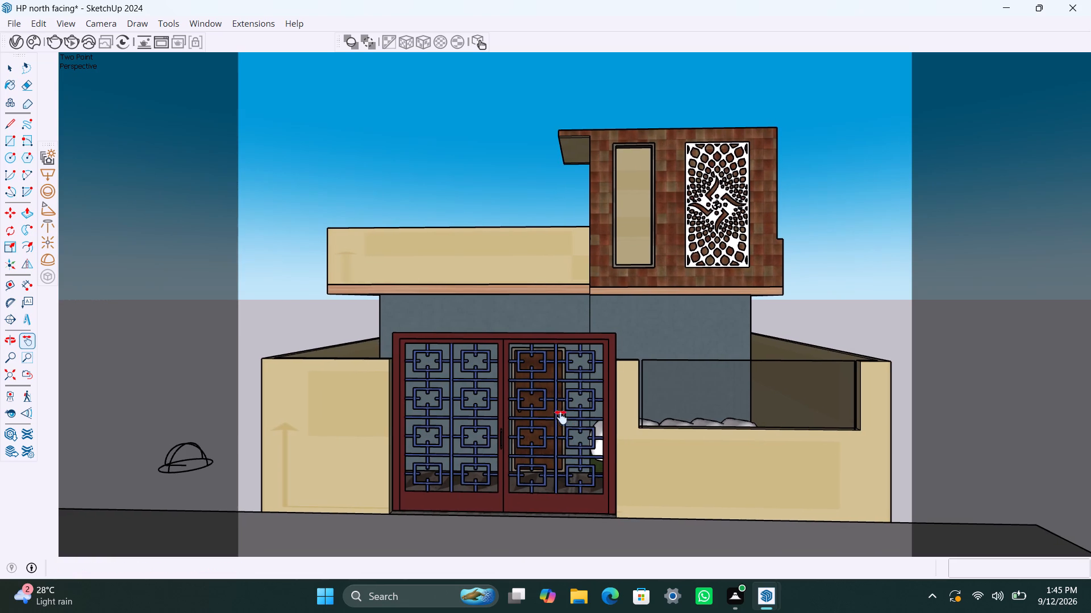
# Select the slab before the compound wall and import the Asphalt Black 15-01 100cm ground material from Chaos Cosmos.
pyautogui.press('space')
pyautogui.click(405, 538)
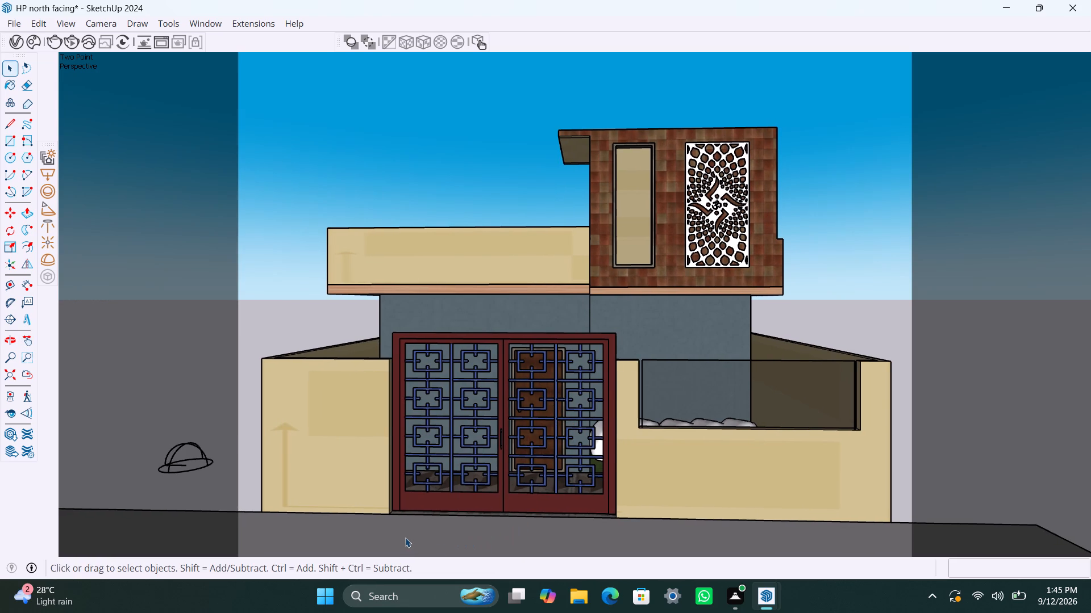
pyautogui.click(27, 41)
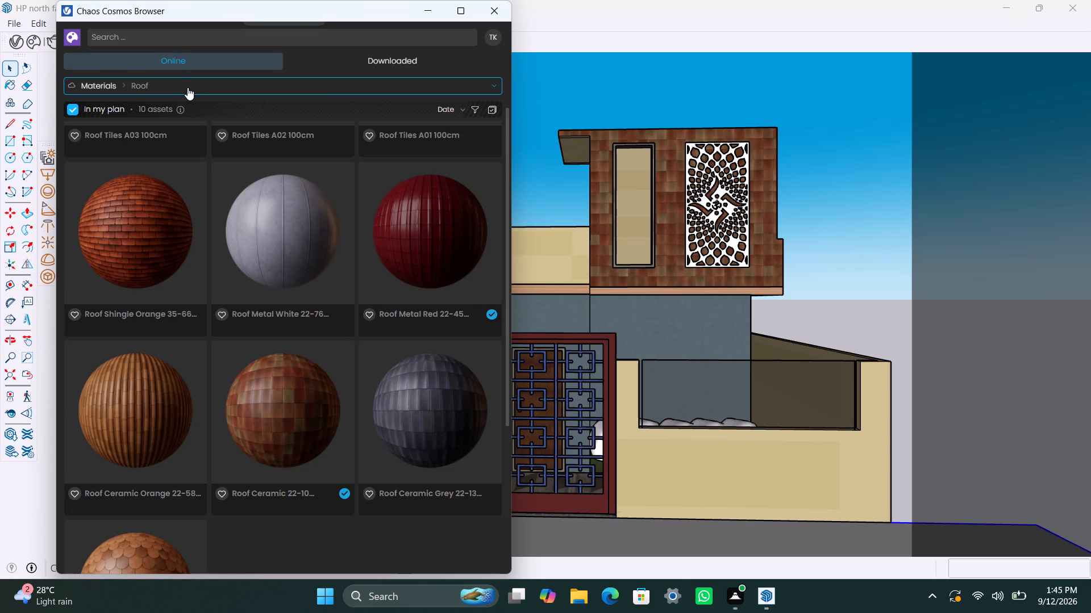
pyautogui.click(157, 79)
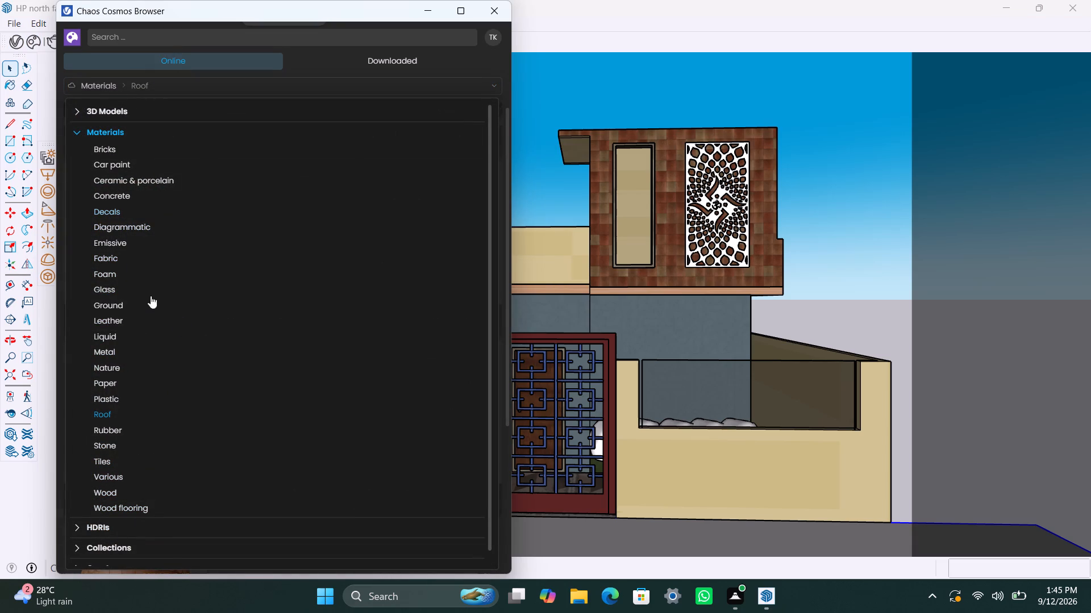
pyautogui.click(124, 311)
pyautogui.scroll(-4, 211, 355)
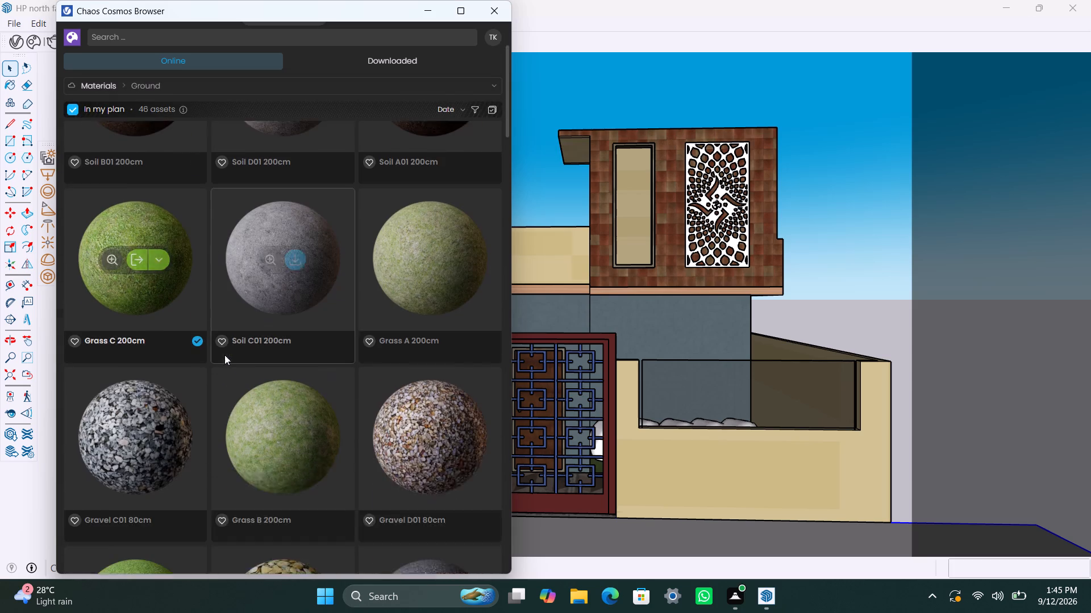
pyautogui.scroll(-4, 227, 350)
pyautogui.scroll(-5, 317, 358)
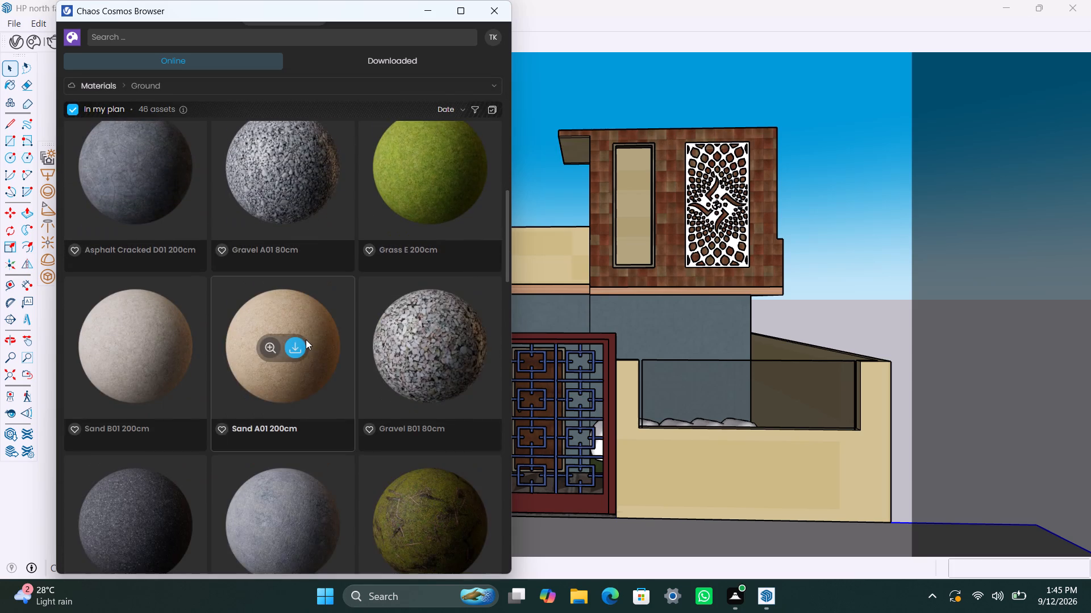
pyautogui.scroll(-10, 306, 339)
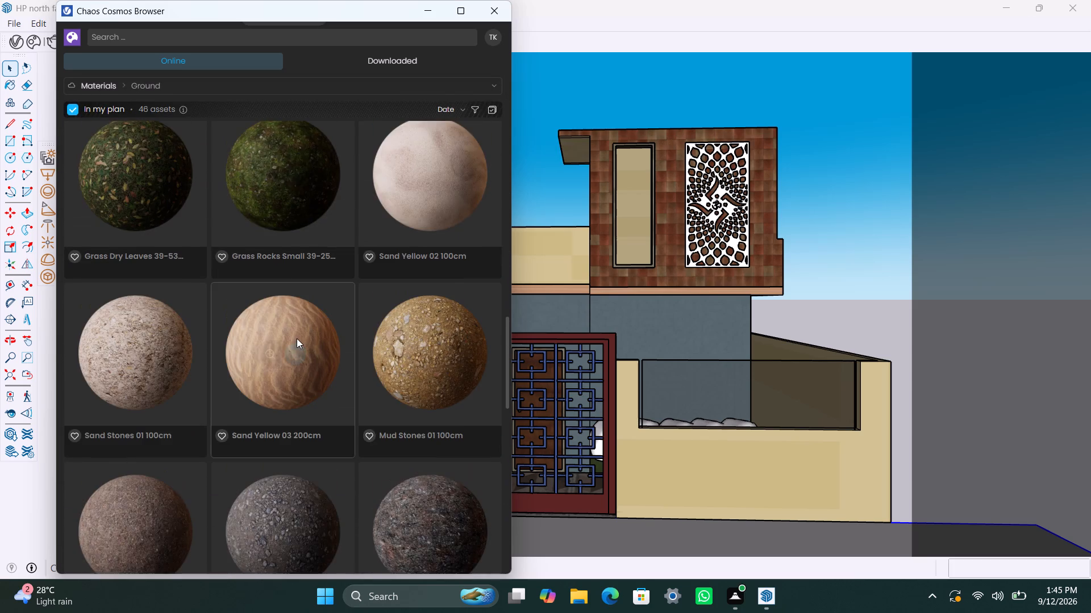
pyautogui.scroll(-15, 296, 338)
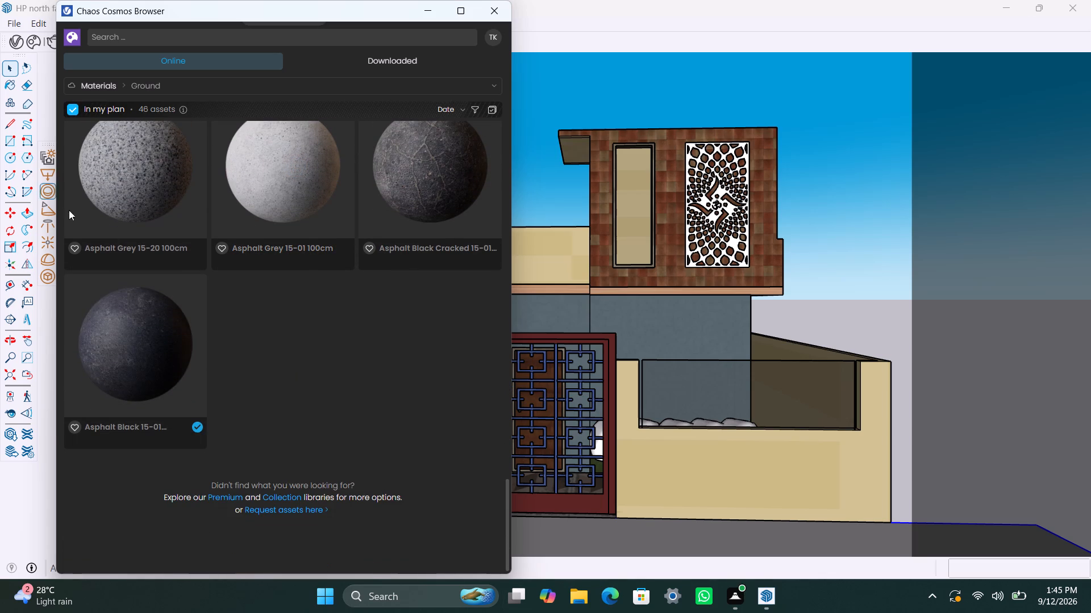
pyautogui.click(138, 347)
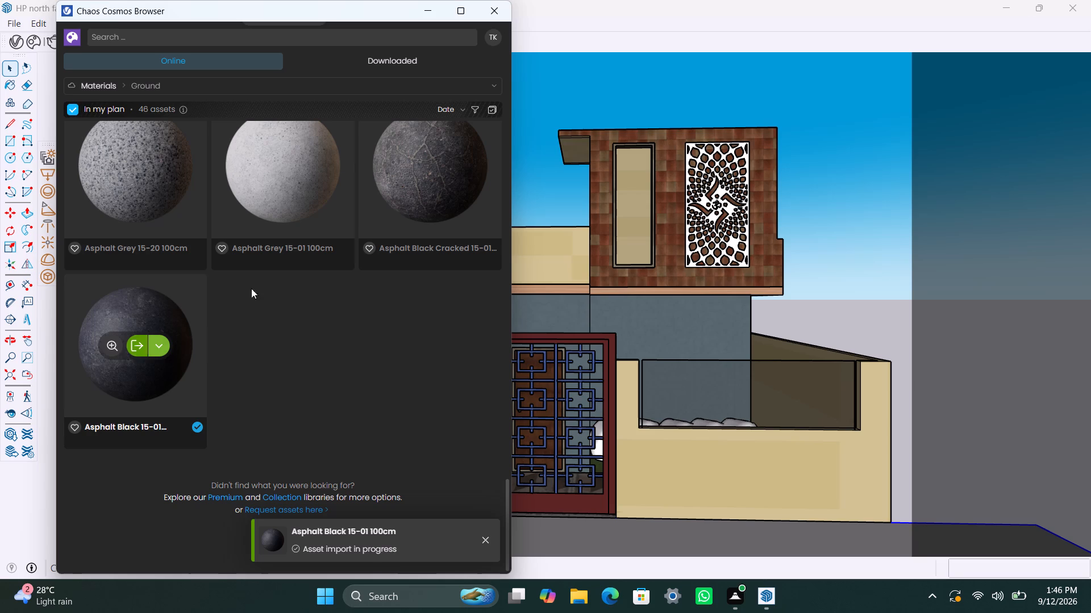
pyautogui.click(419, 6)
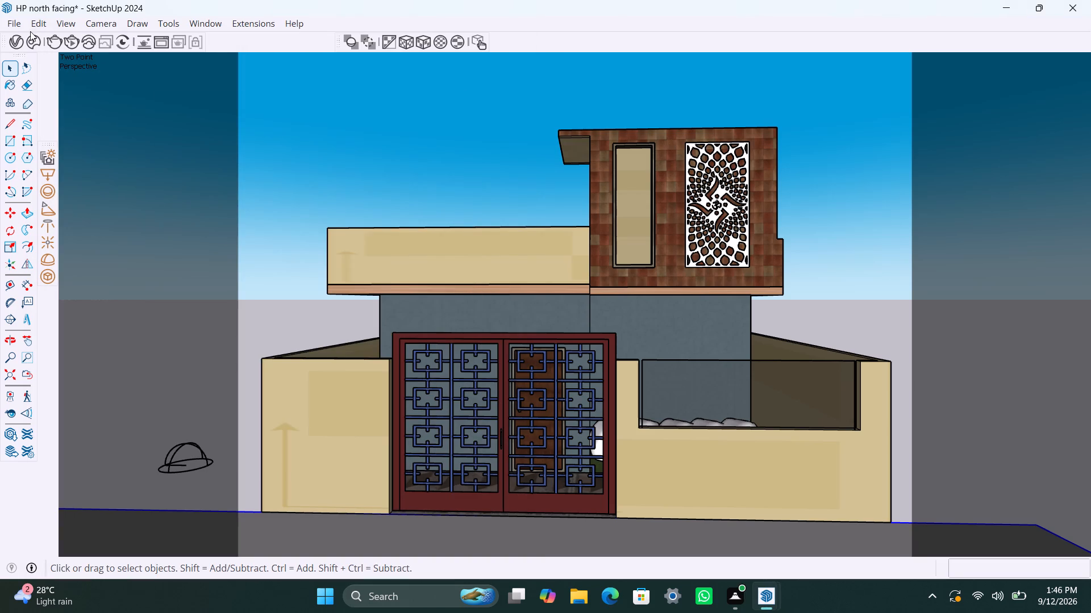
# Apply Asphalt Black 15-01 100cm to the selected slab and fit its texture with a cubic projection scaled to the bounding box.
pyautogui.click(11, 36)
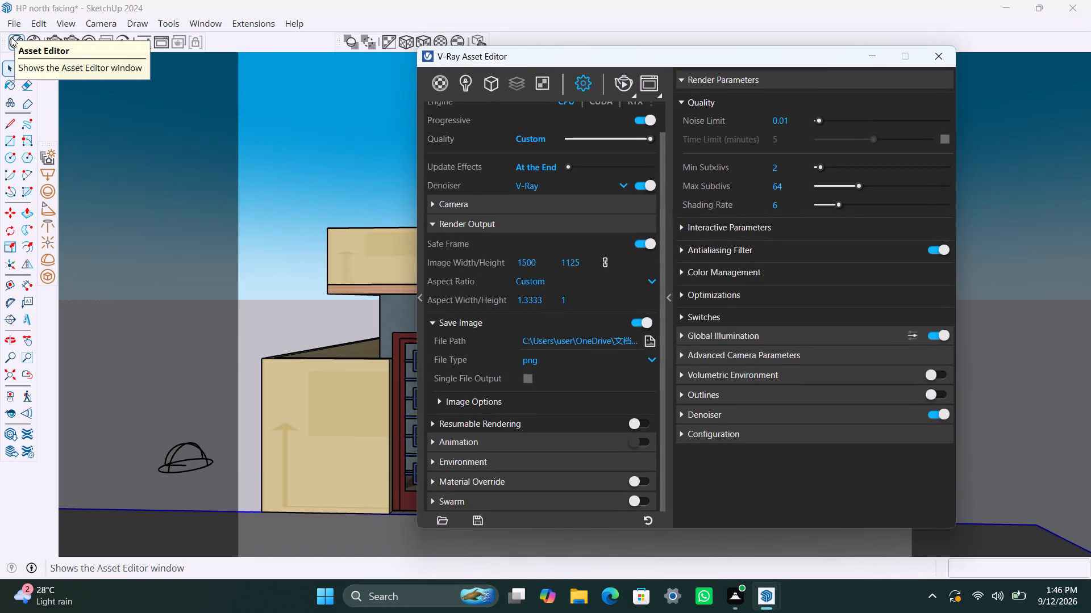
pyautogui.click(442, 80)
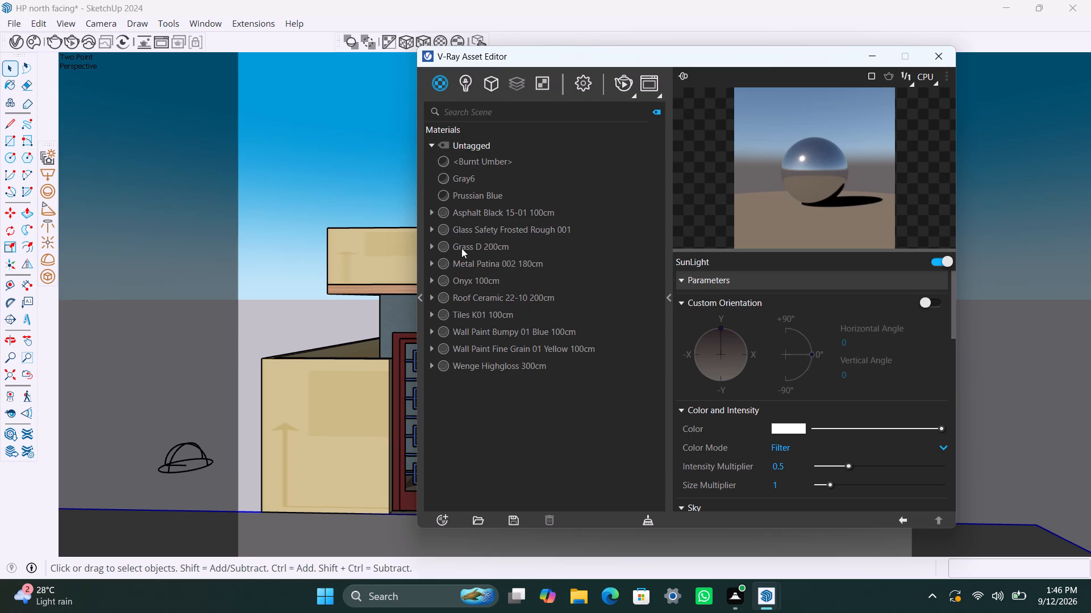
pyautogui.click(472, 215)
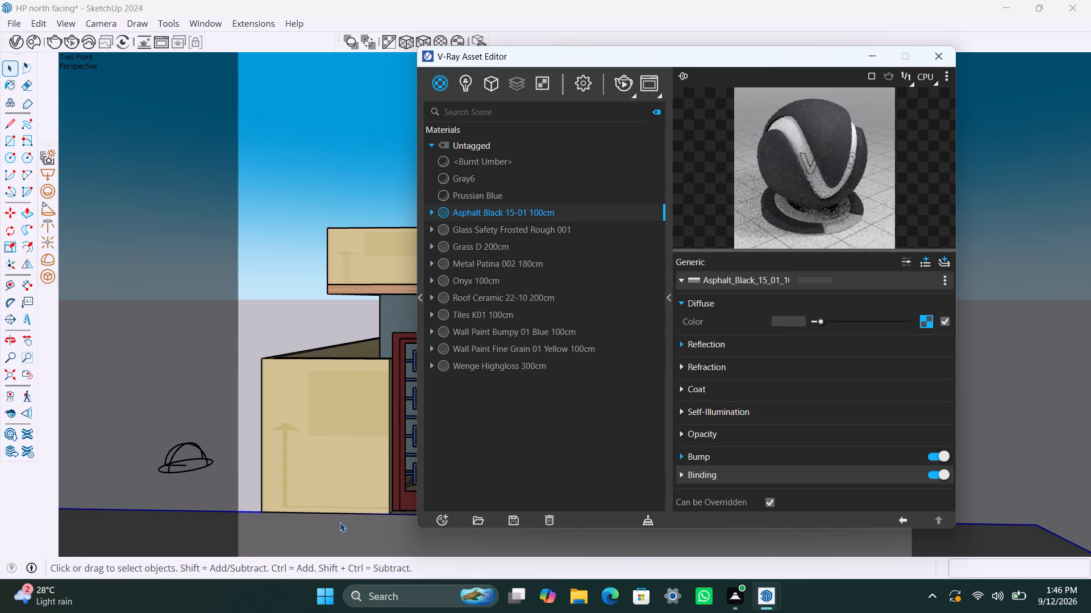
pyautogui.rightClick(340, 522)
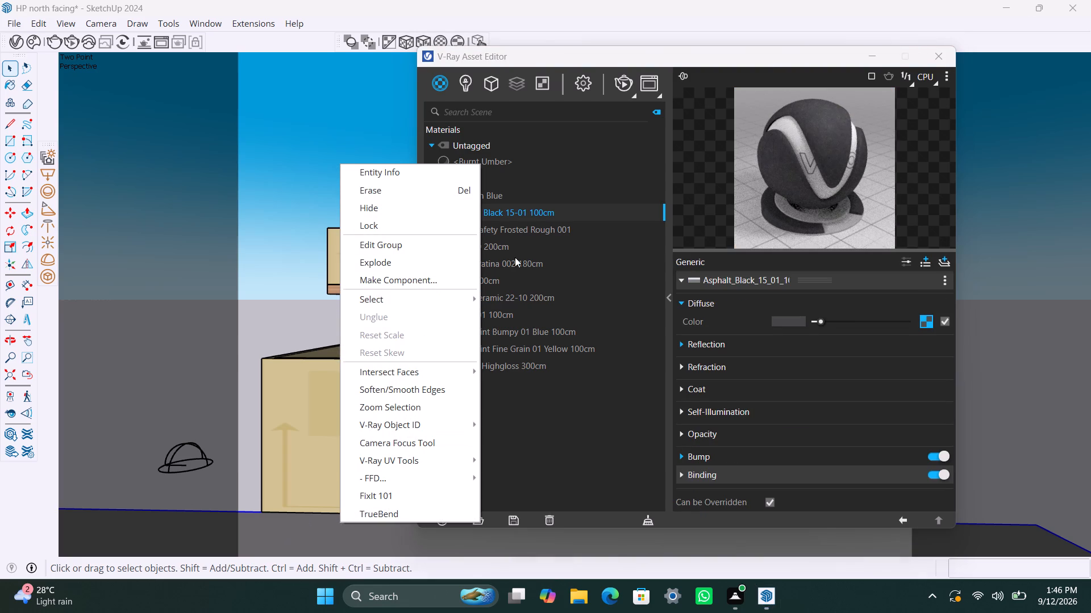
pyautogui.click(534, 219)
pyautogui.rightClick(534, 217)
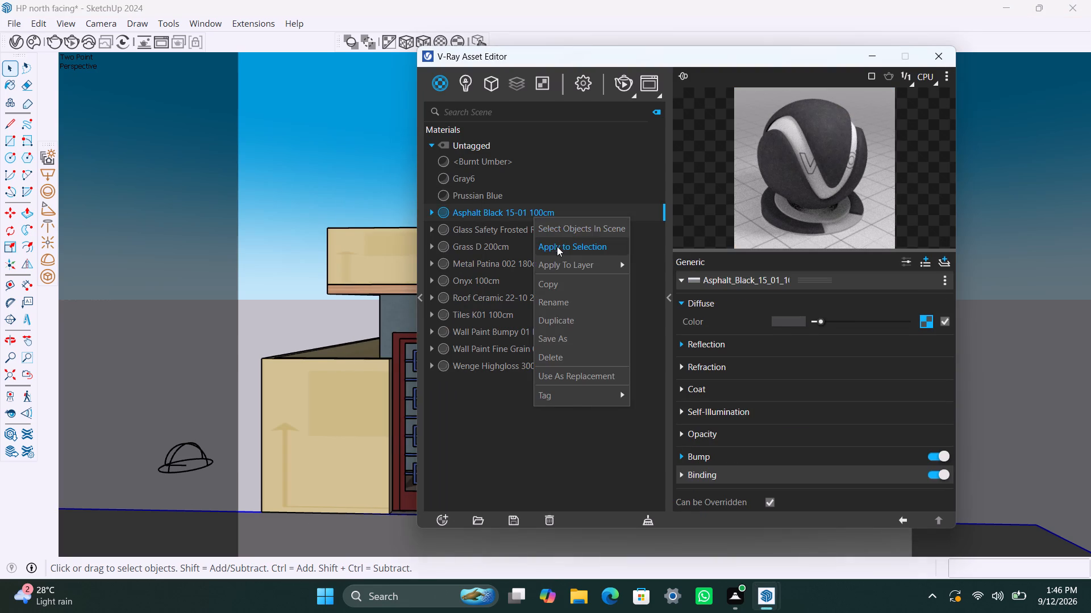
pyautogui.click(557, 246)
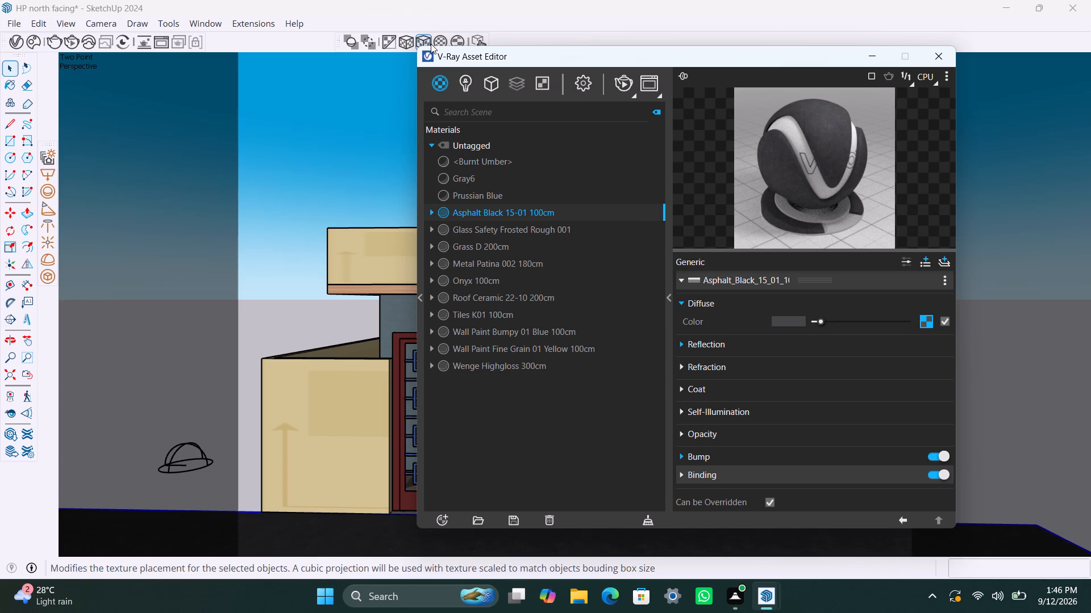
pyautogui.click(422, 40)
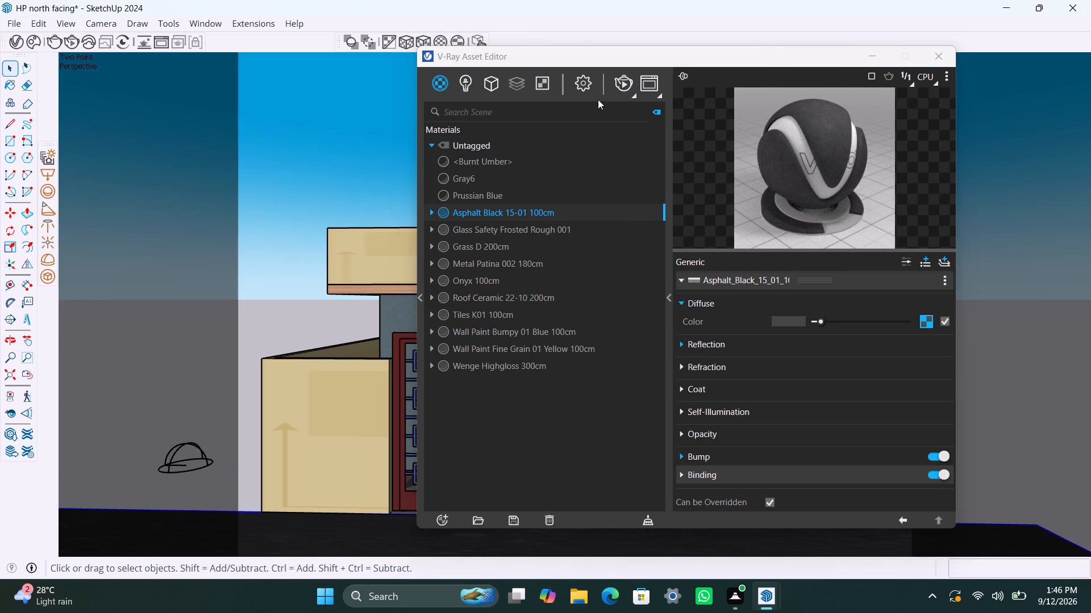
# Start the V-Ray render of the two-point front view at 1500 by 1125 and minimize the Asset Editor.
pyautogui.click(623, 85)
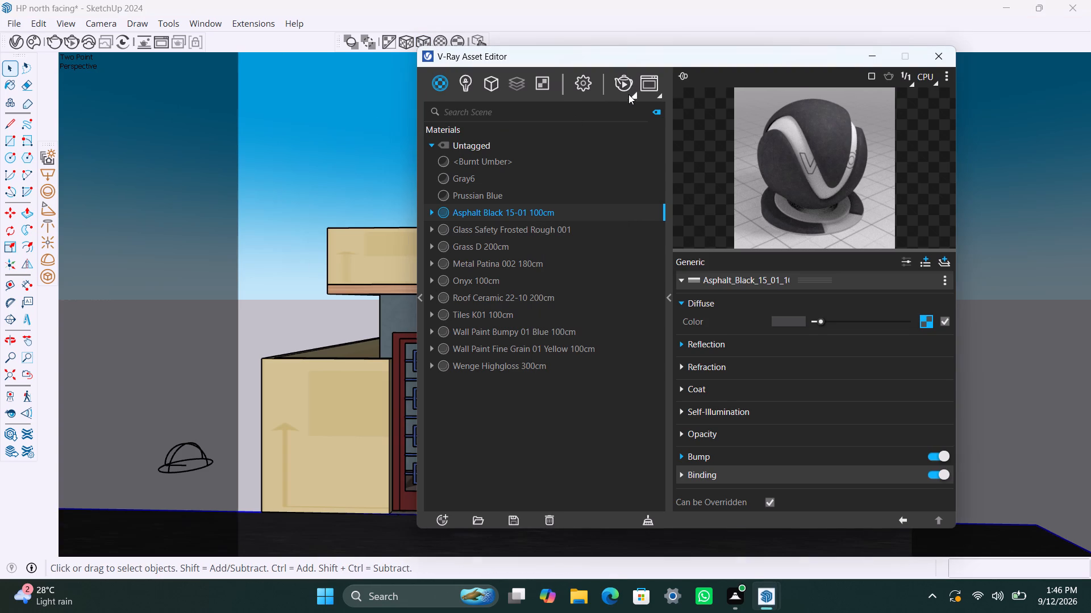
pyautogui.click(862, 58)
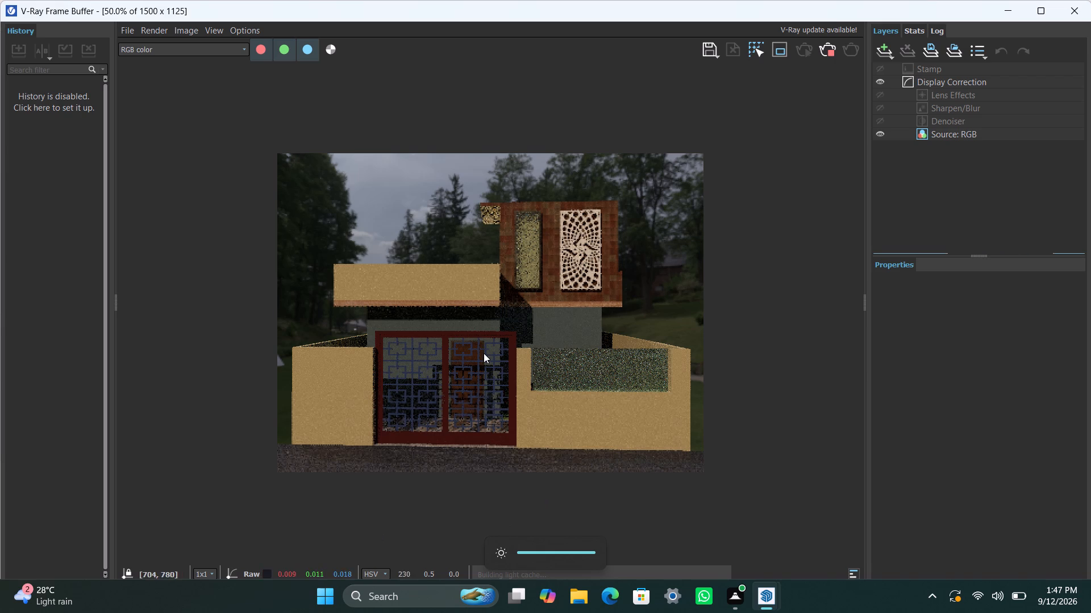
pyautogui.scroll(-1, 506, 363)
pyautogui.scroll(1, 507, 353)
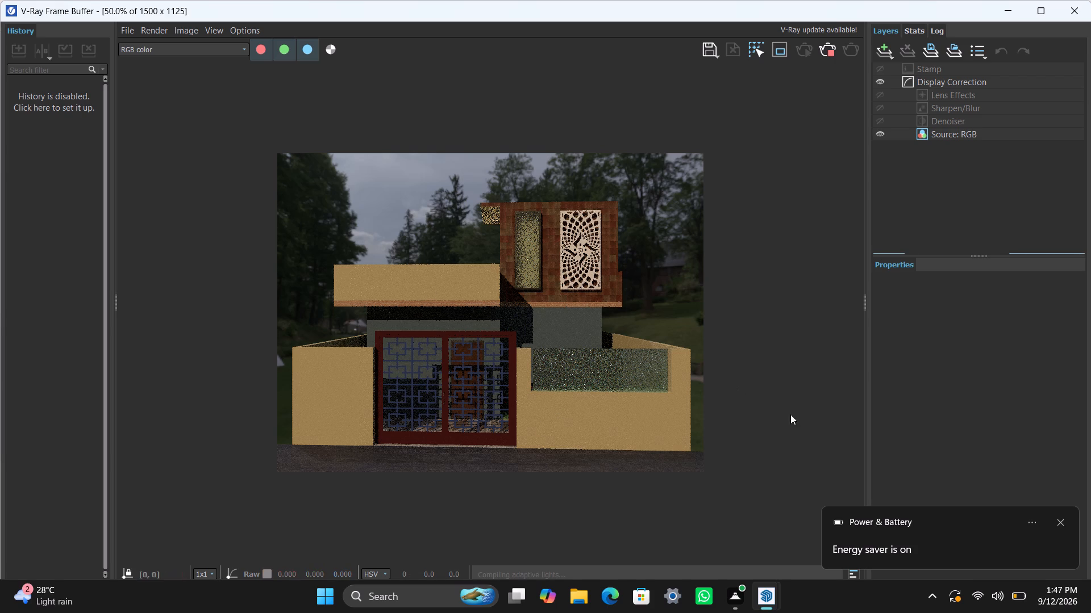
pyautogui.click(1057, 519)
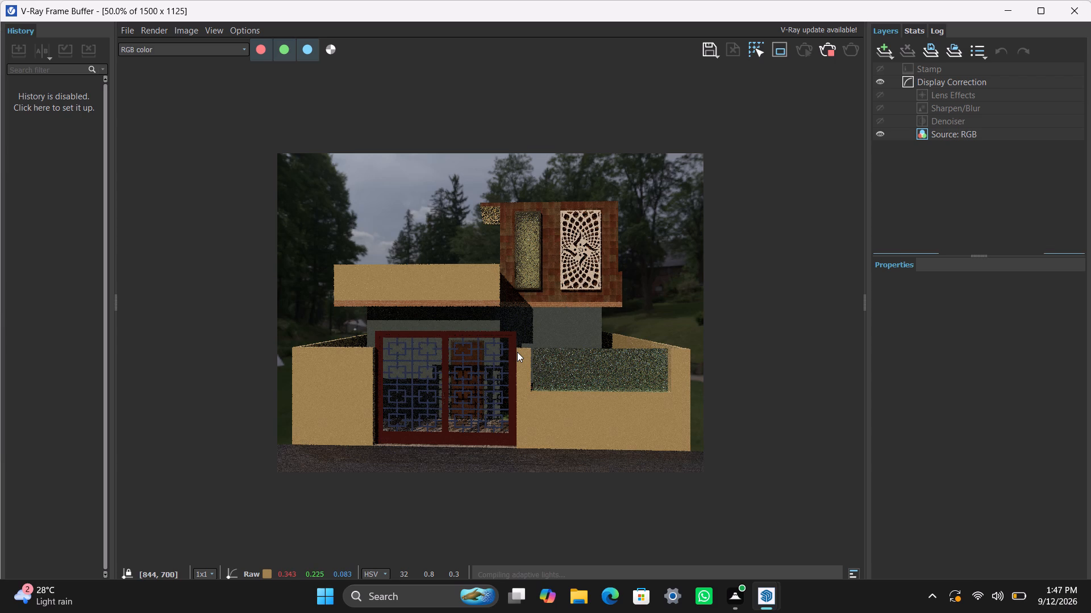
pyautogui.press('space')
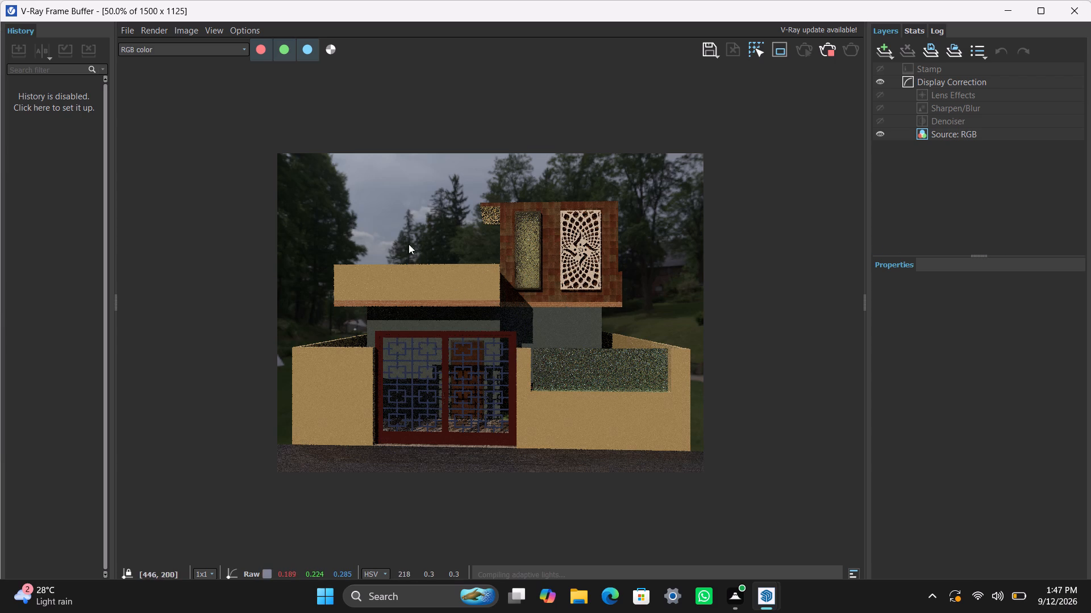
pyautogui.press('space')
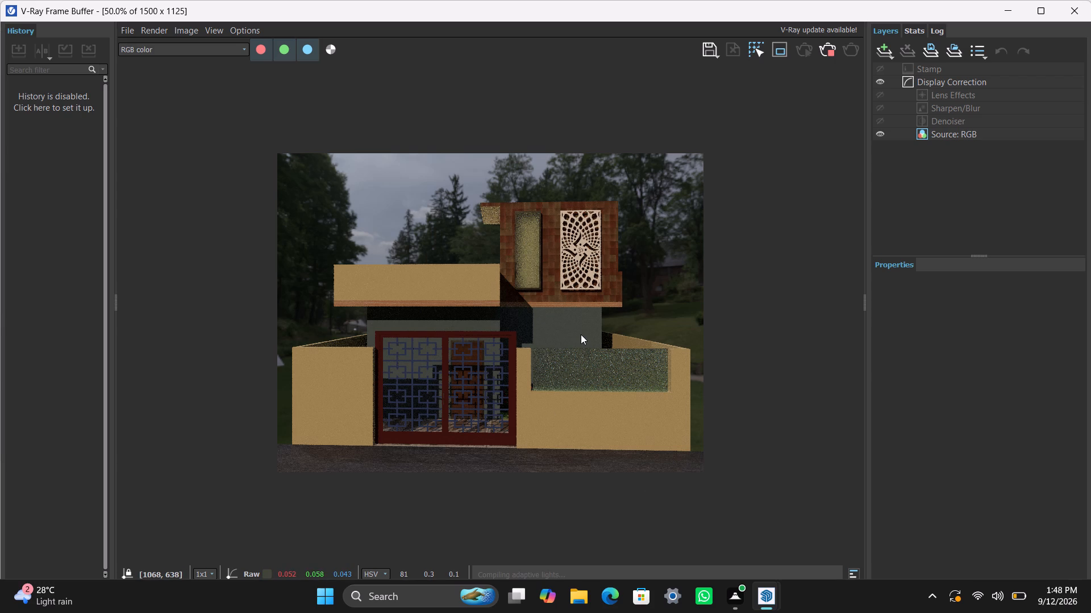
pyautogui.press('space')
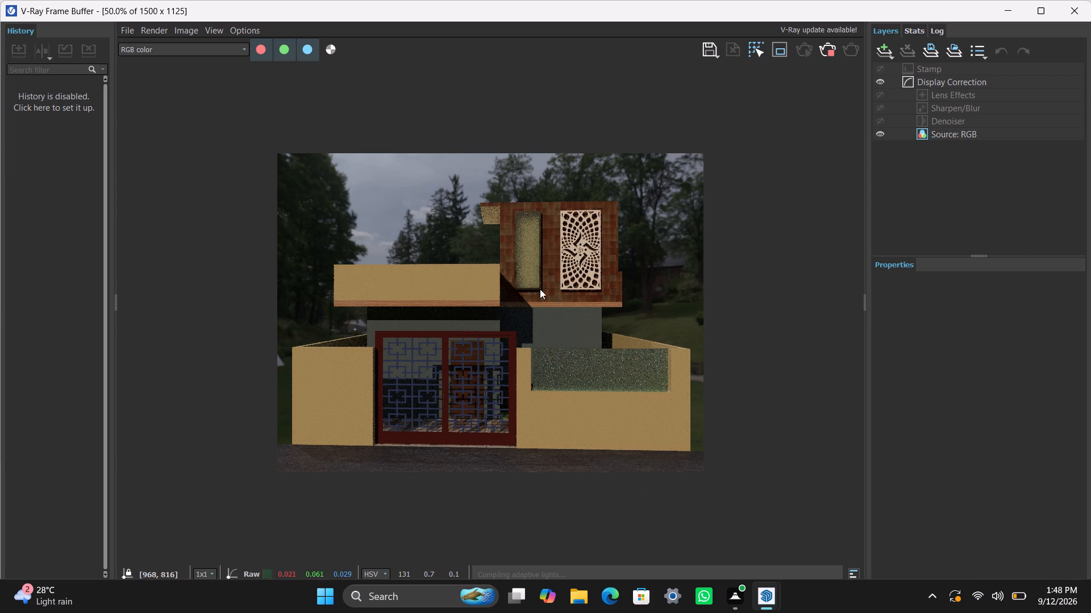
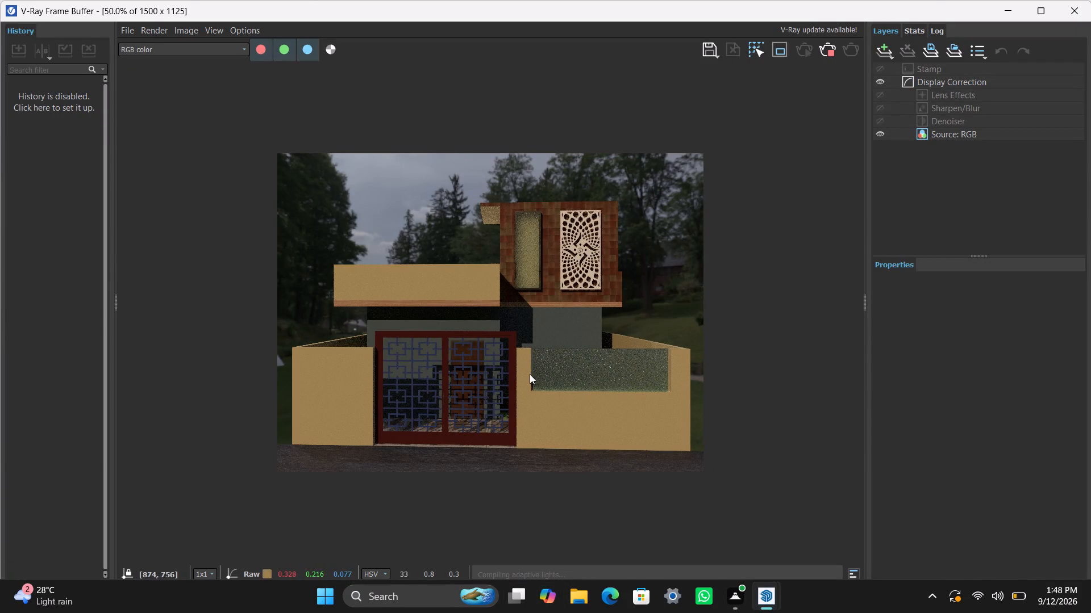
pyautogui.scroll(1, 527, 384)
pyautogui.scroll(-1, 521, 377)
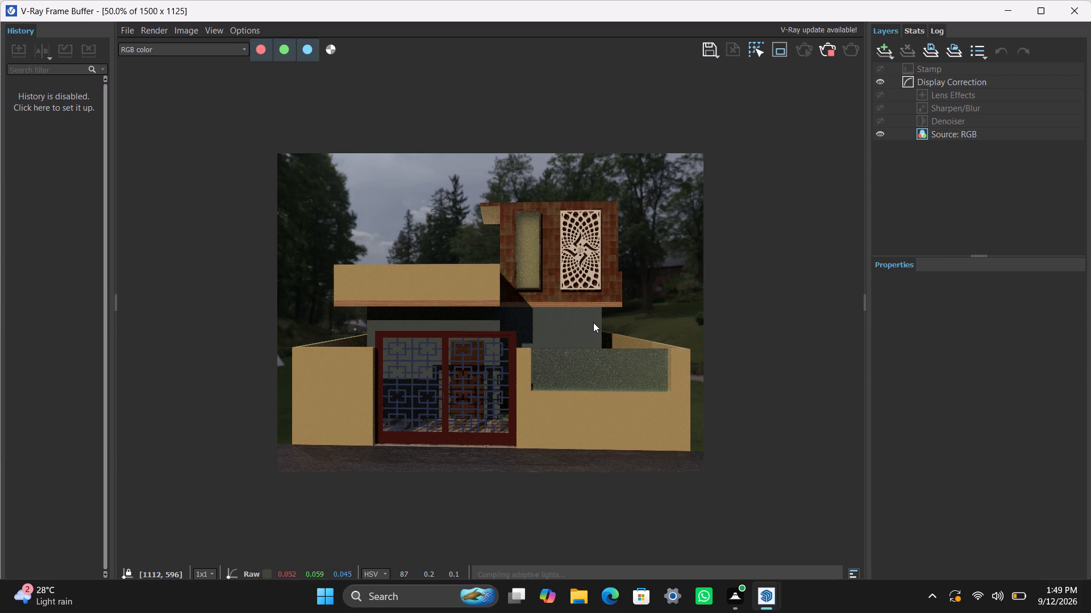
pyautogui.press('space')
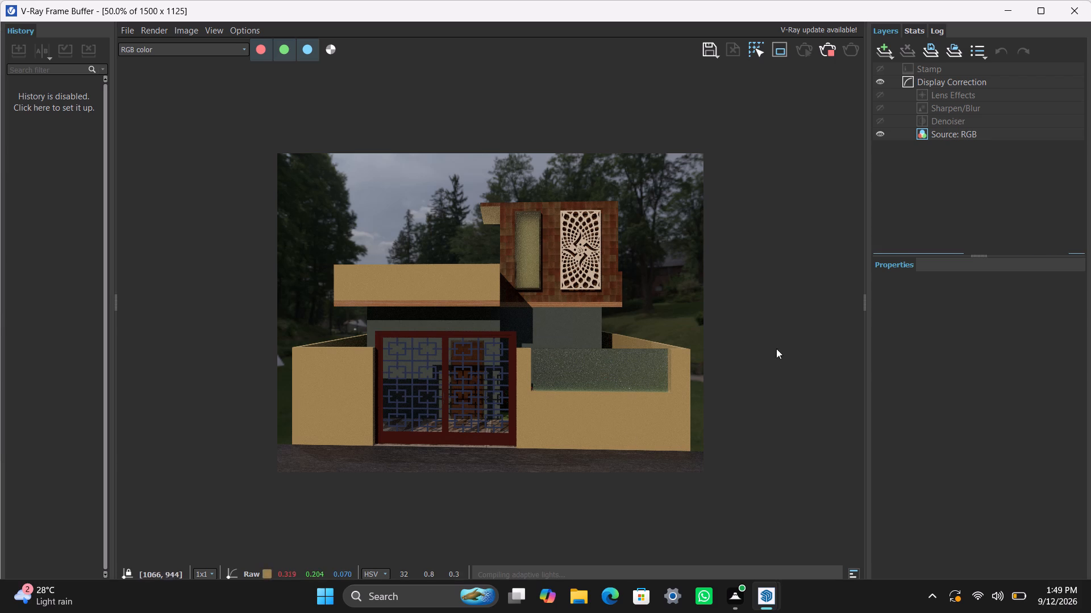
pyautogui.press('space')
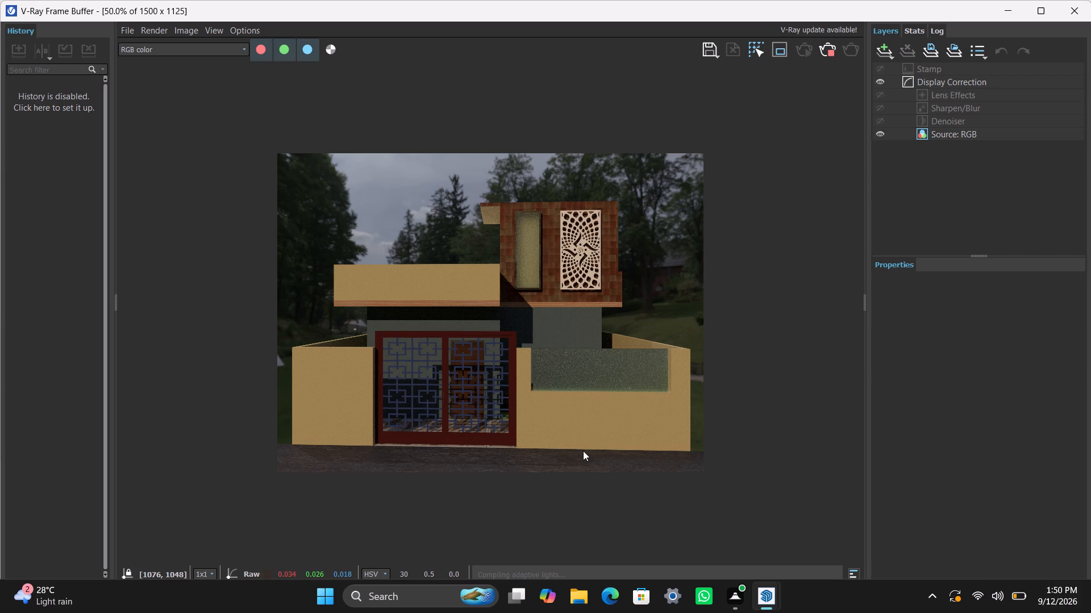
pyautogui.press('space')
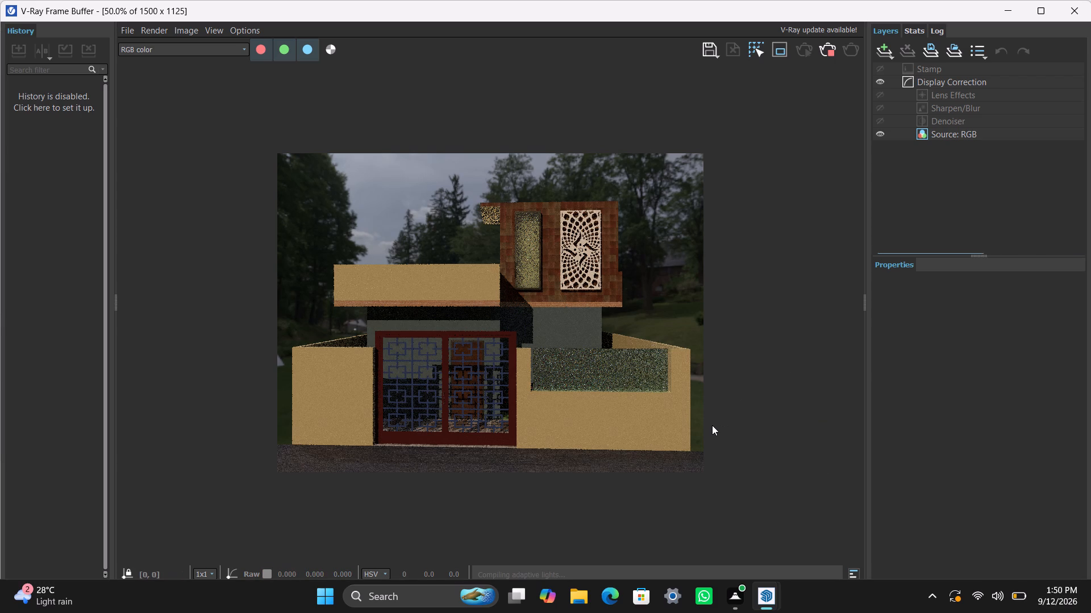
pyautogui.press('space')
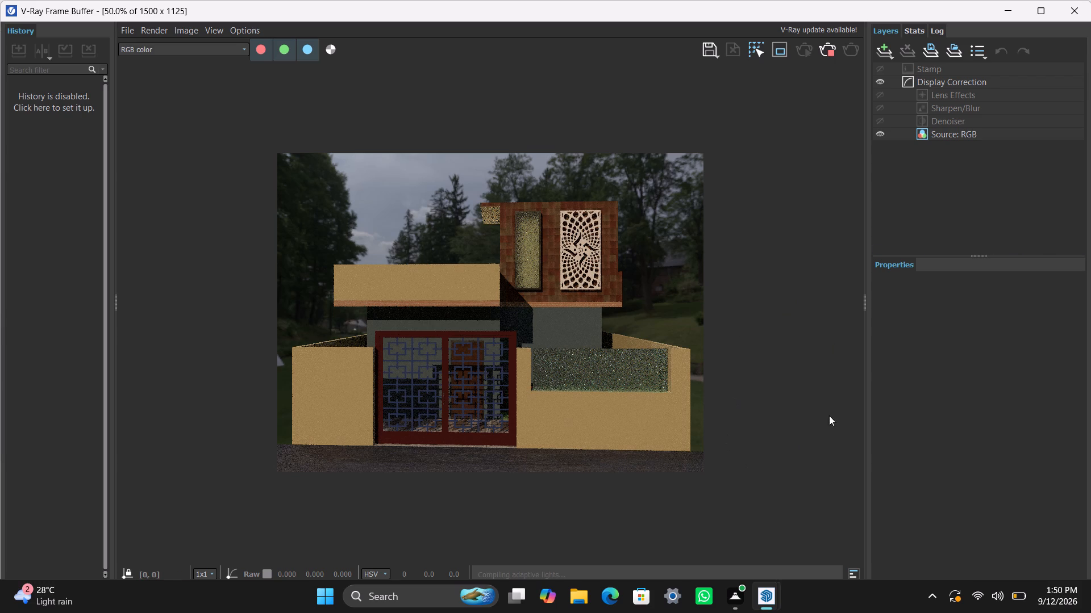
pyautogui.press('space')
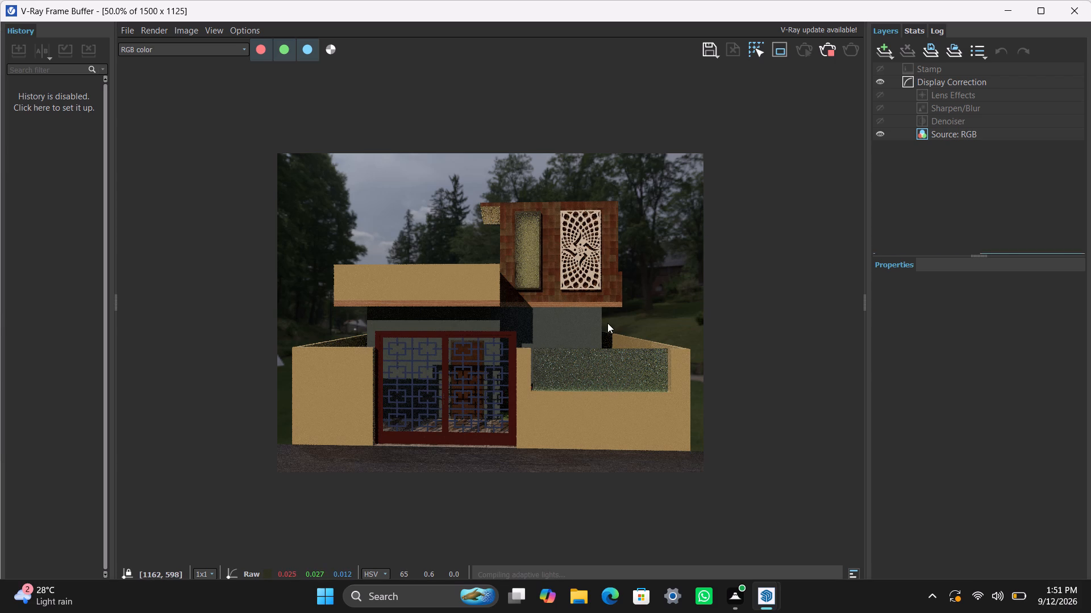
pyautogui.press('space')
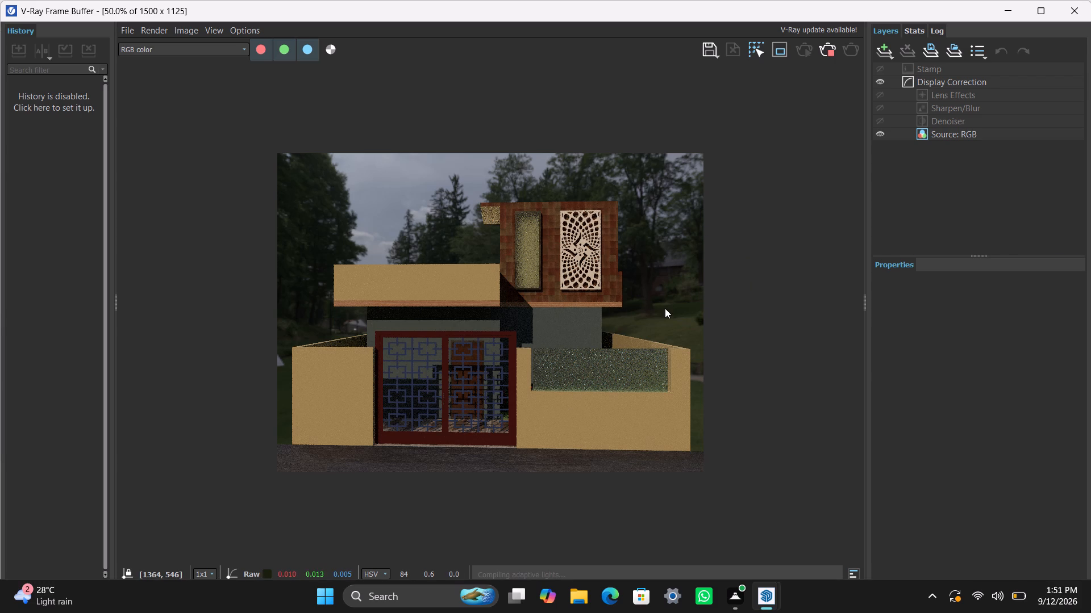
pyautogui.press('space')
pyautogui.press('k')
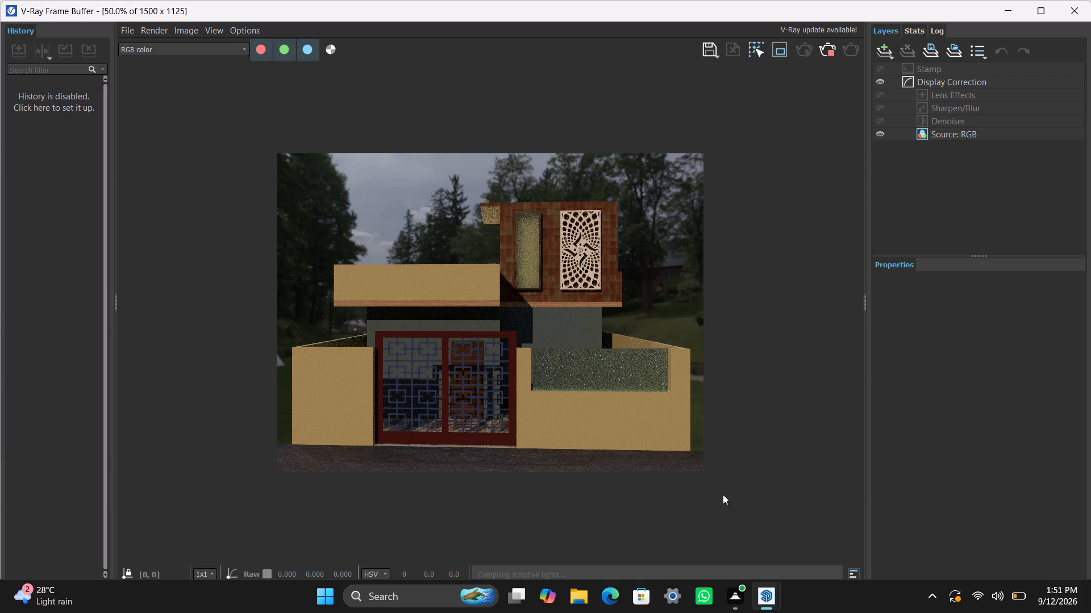
# Stop the running V-Ray render of the front view and close the frame buffer.
pyautogui.click(829, 49)
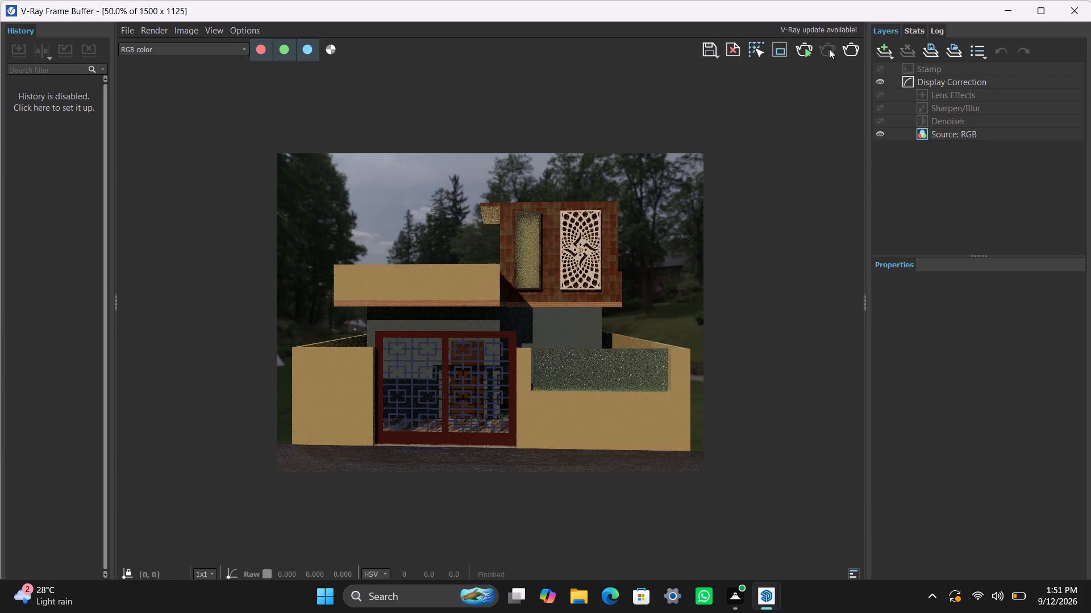
pyautogui.click(1065, 12)
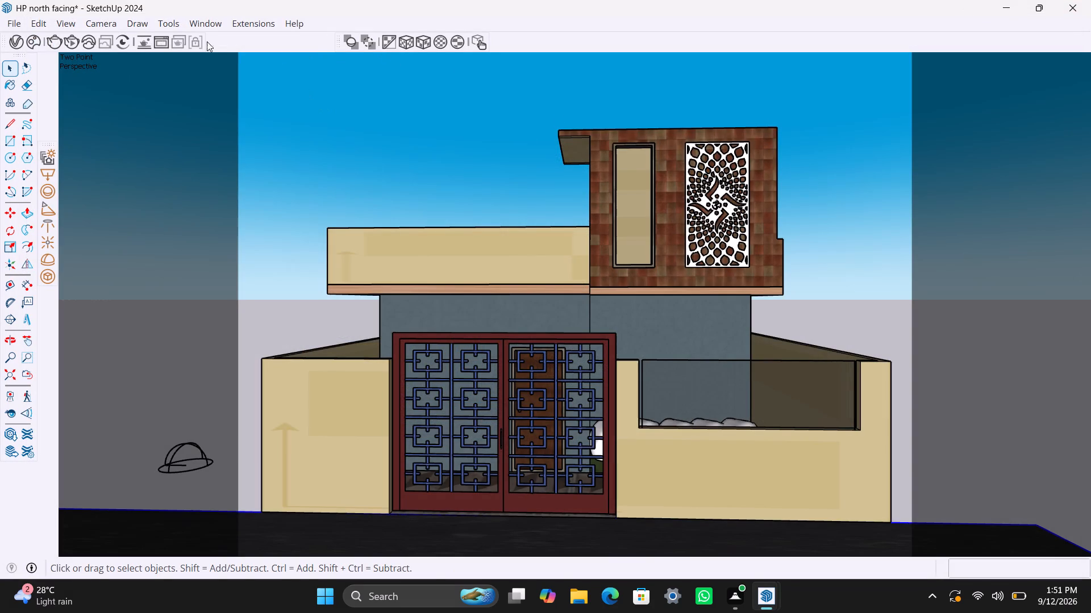
# Start a new non-interactive V-Ray render of the two-point front view.
pyautogui.click(51, 41)
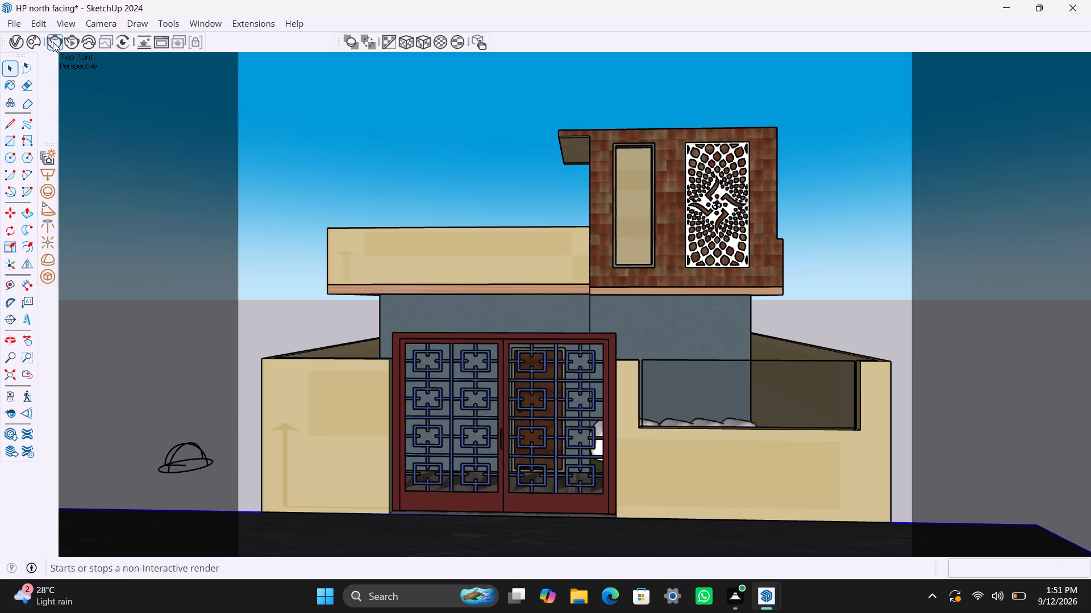
pyautogui.click(53, 42)
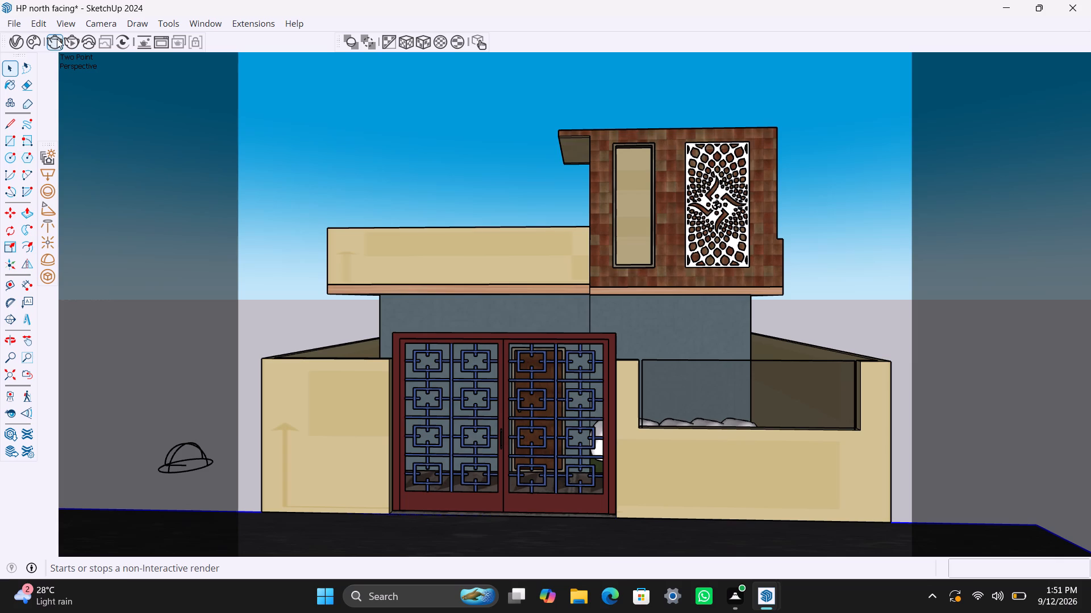
pyautogui.click(57, 39)
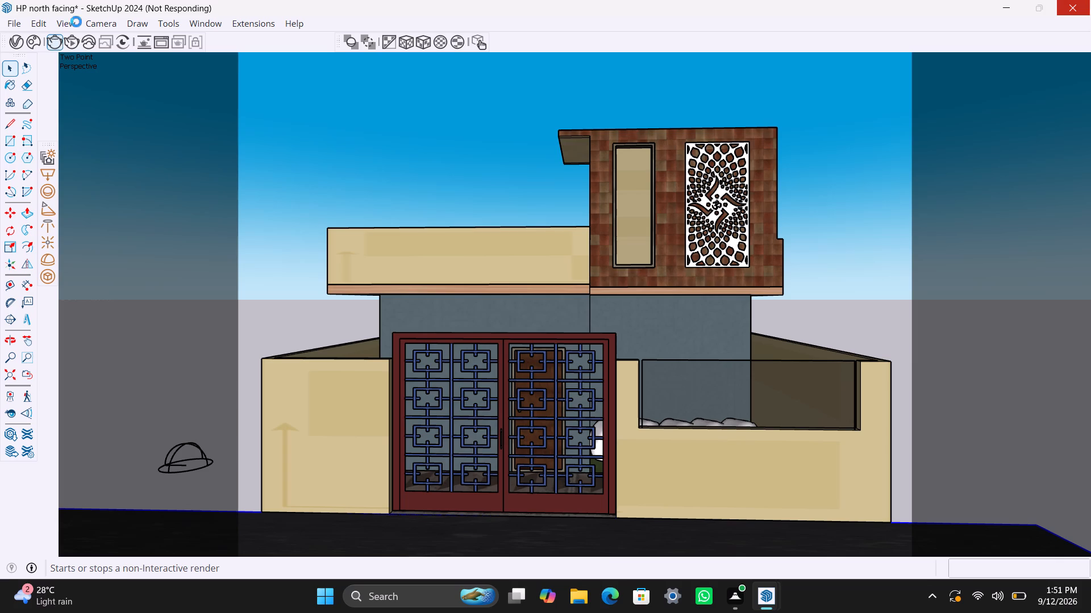
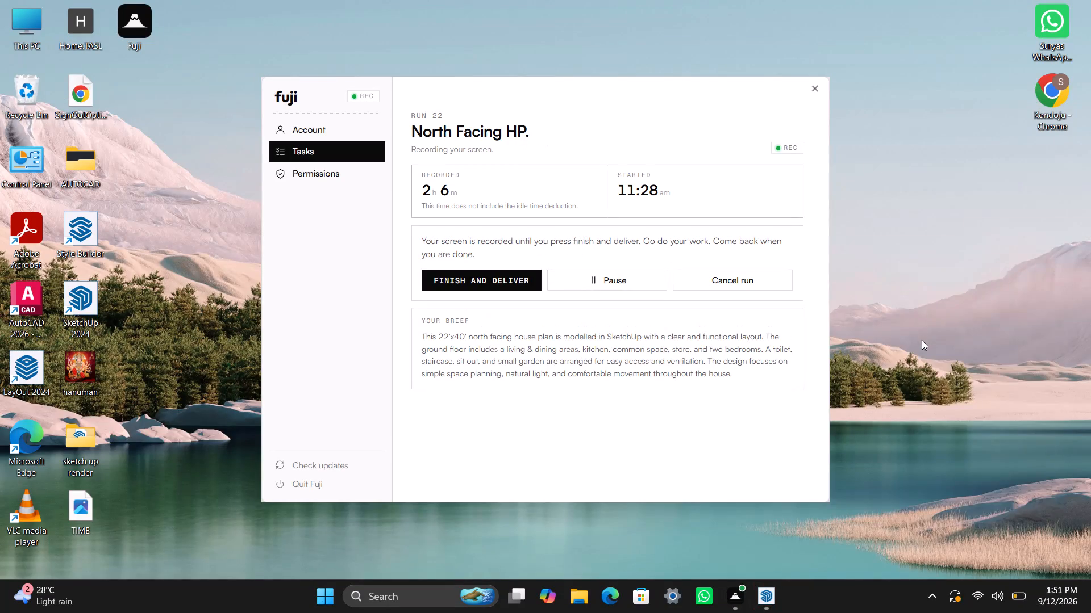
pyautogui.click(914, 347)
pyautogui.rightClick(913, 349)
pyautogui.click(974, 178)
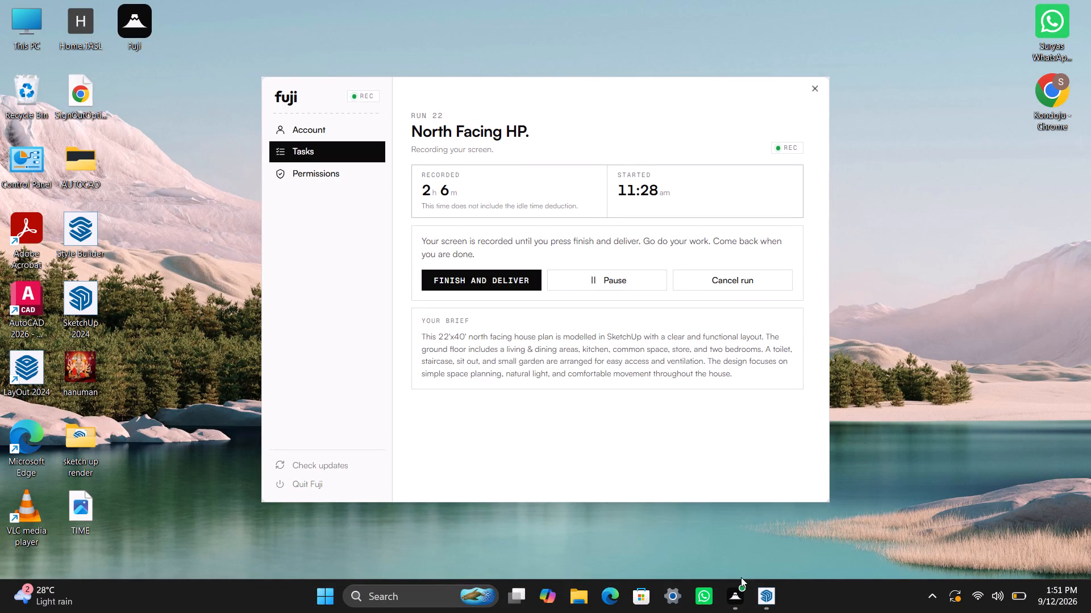
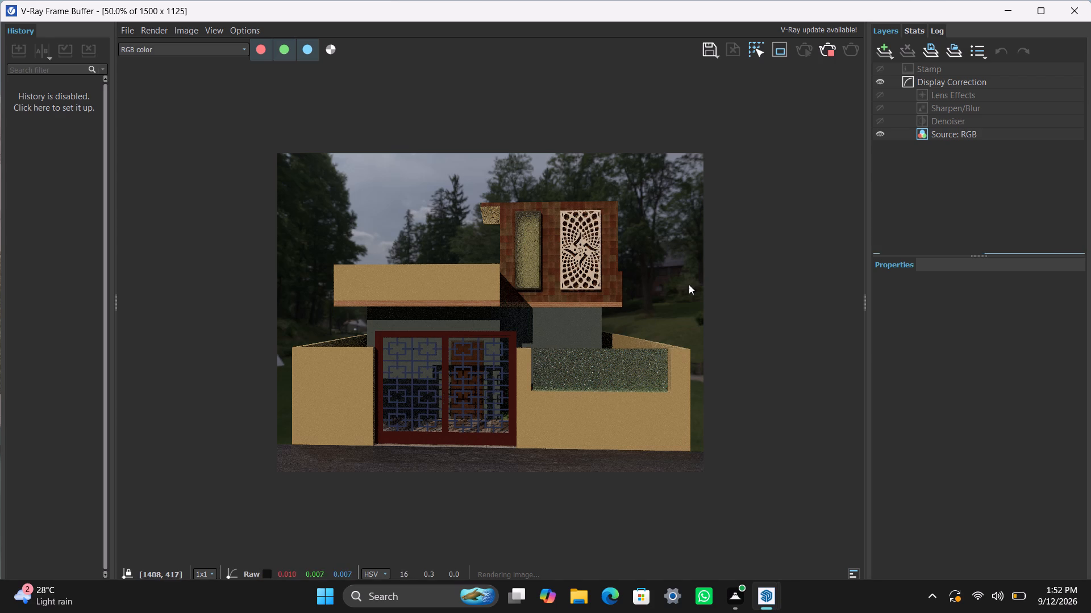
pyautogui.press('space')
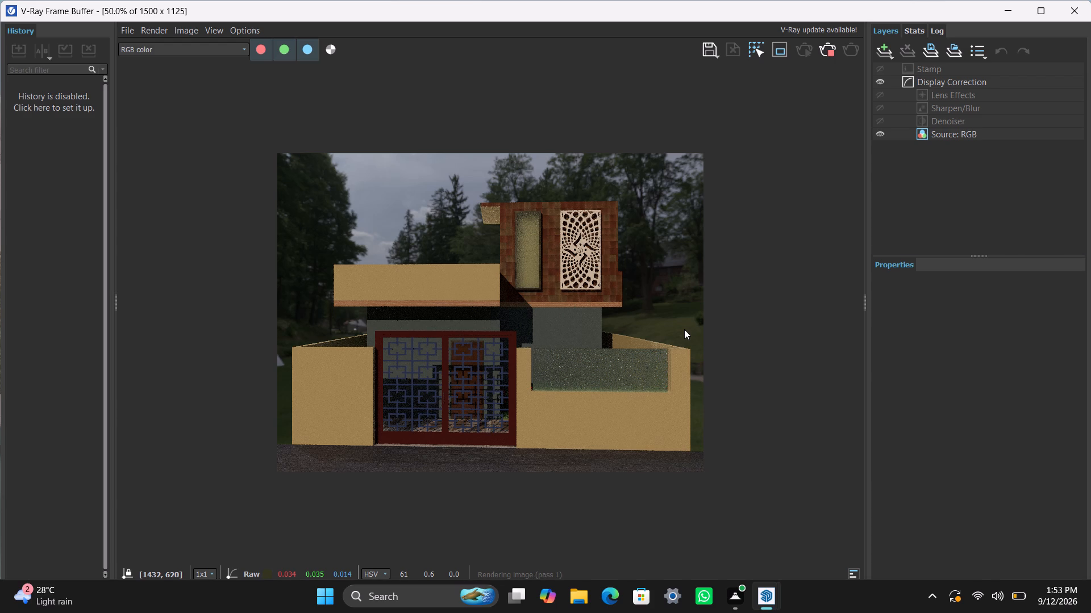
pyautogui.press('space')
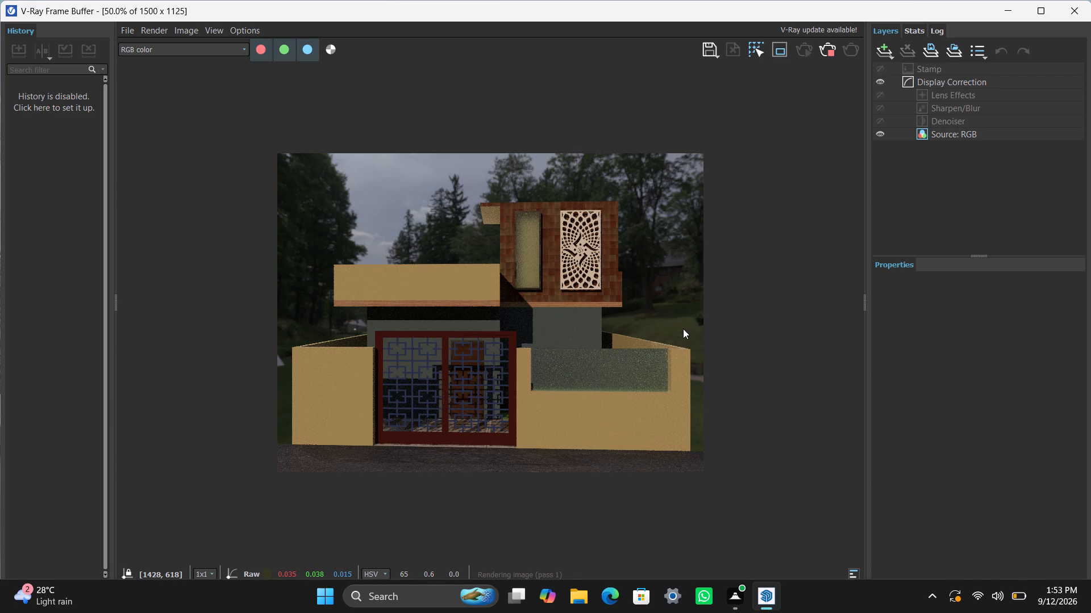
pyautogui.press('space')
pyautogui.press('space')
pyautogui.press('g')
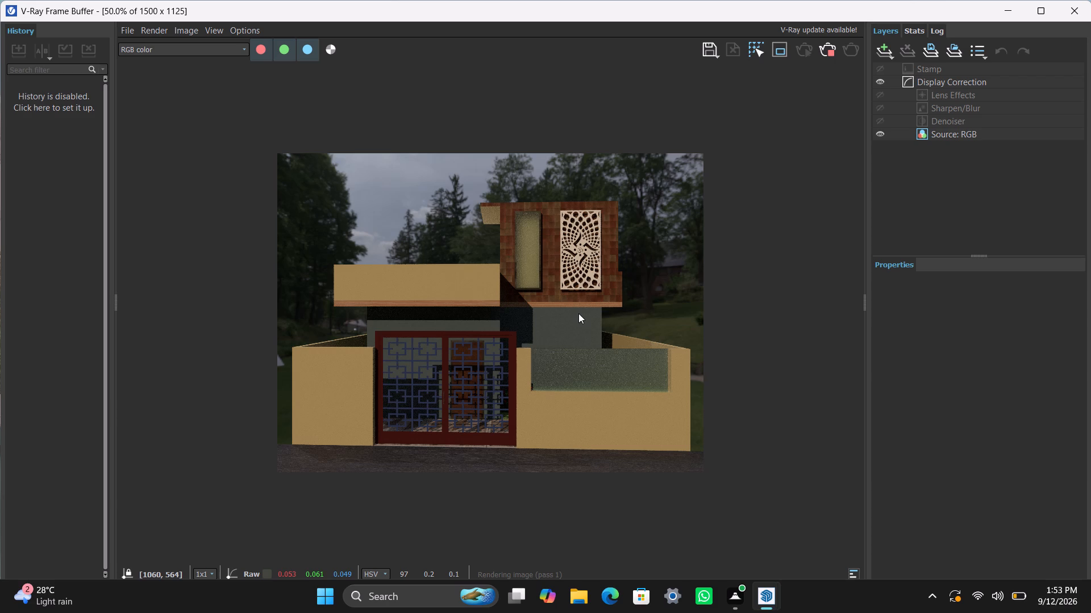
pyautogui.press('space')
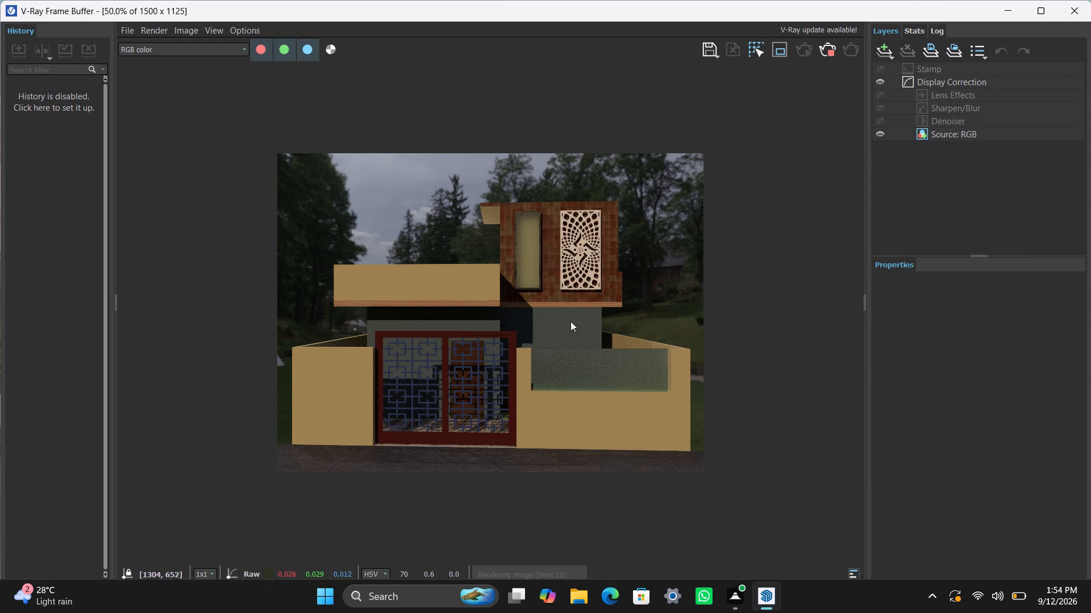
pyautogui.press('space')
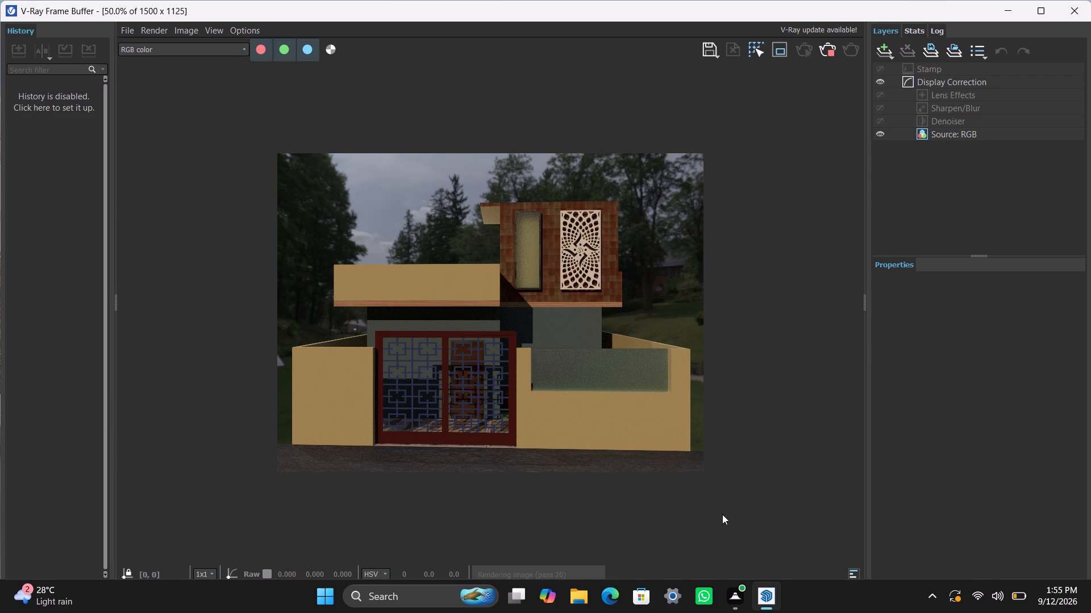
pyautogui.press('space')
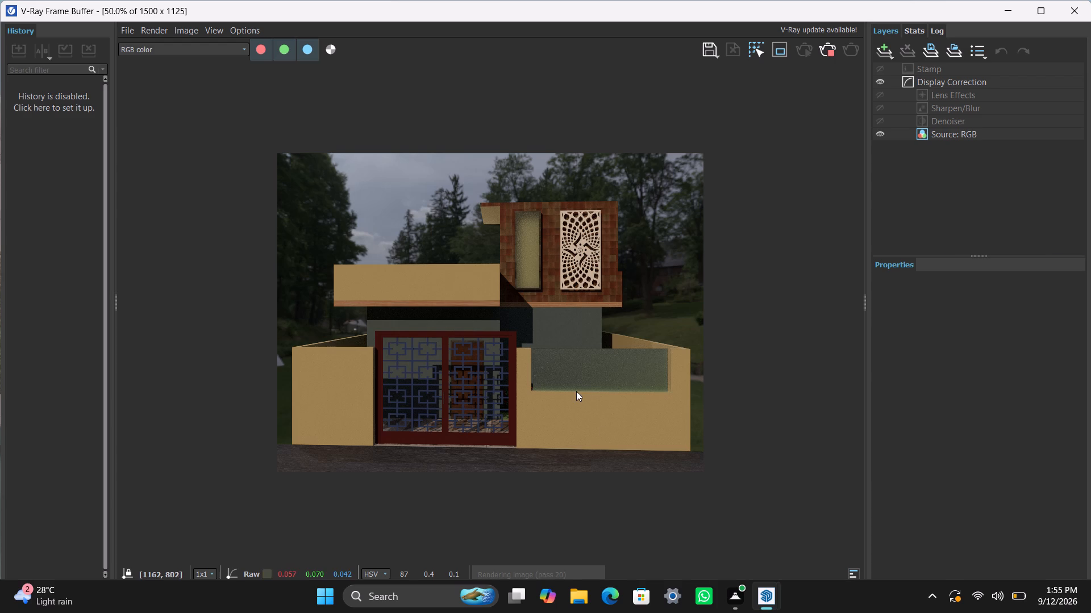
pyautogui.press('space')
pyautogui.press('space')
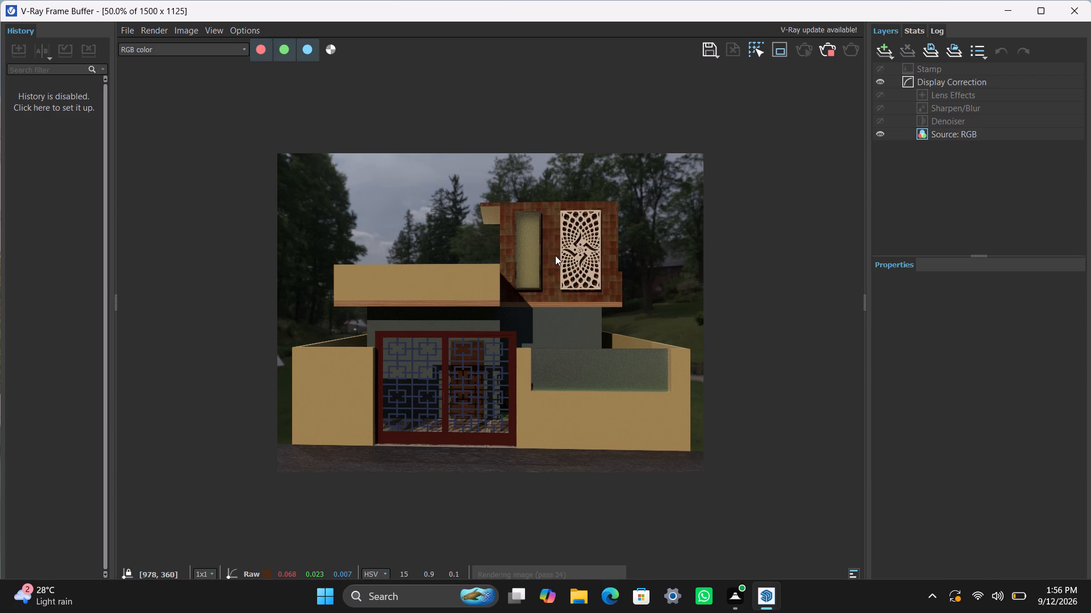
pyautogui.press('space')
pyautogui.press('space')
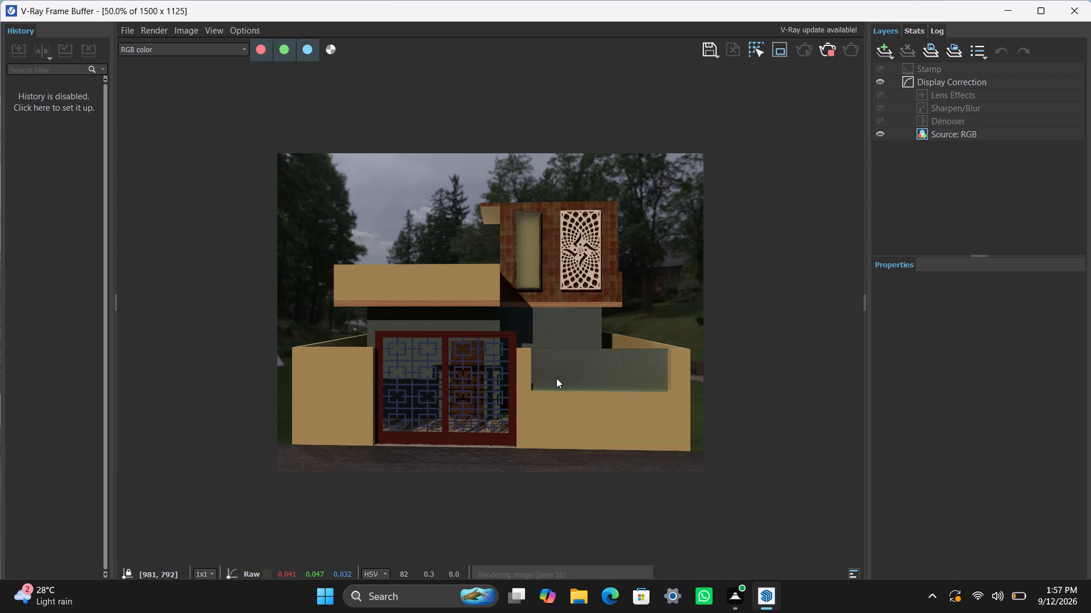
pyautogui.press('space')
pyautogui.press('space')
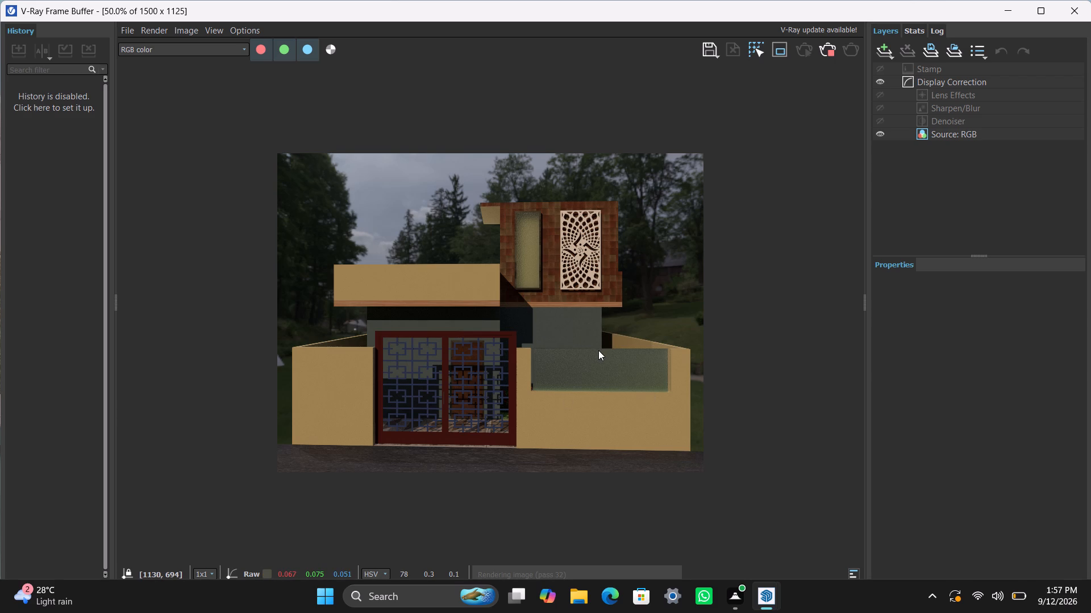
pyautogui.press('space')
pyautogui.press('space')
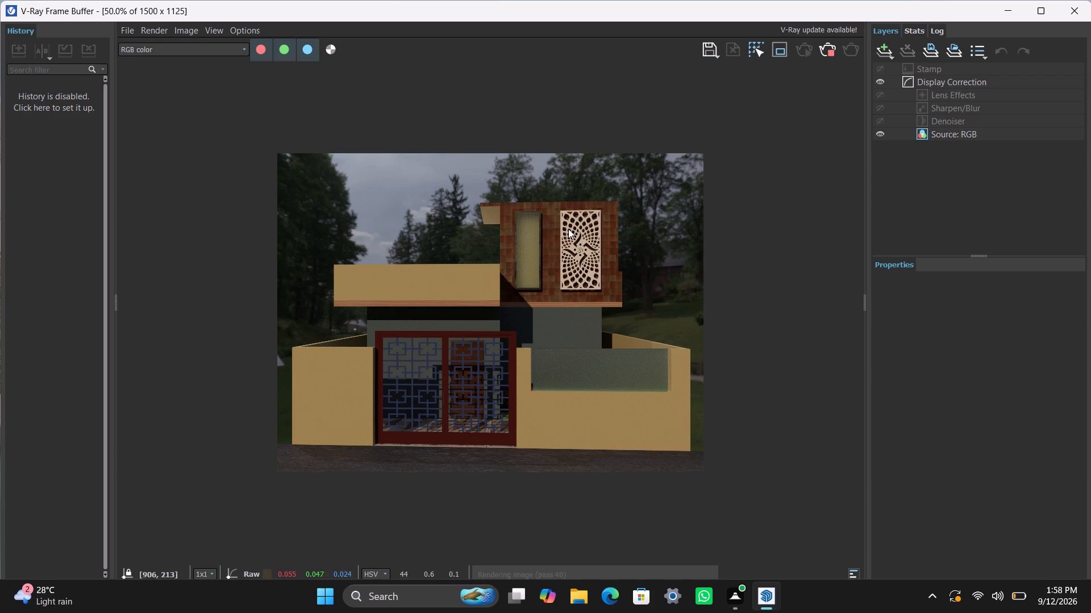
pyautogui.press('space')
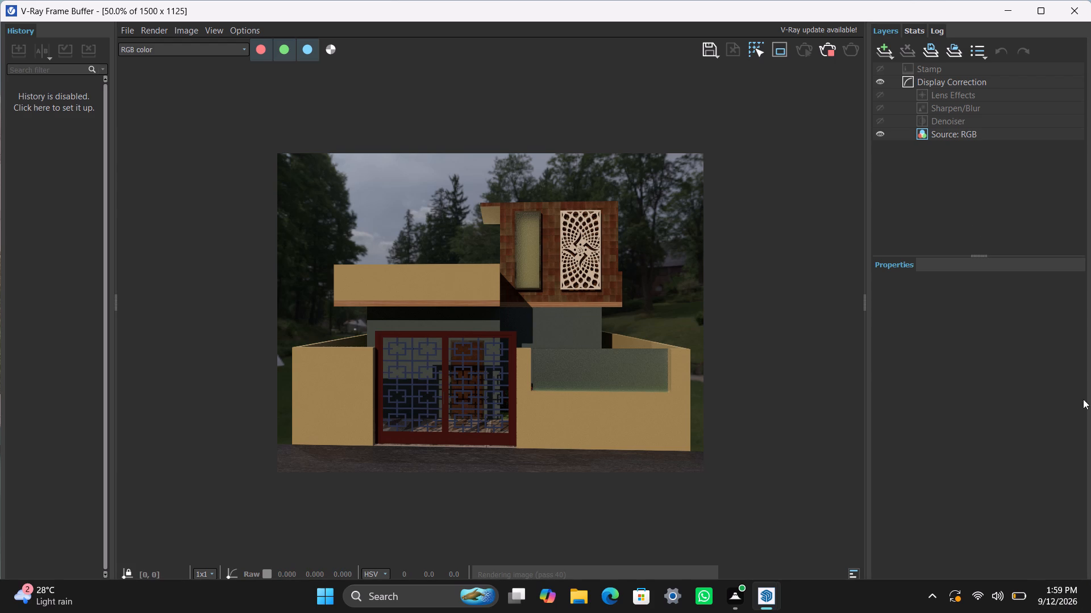
# Inspect the in-progress front render up close, checking the upper tiled facade, patterned screen, gate, glass panel and compound wall.
pyautogui.scroll(-2, 669, 375)
pyautogui.scroll(-1, 563, 345)
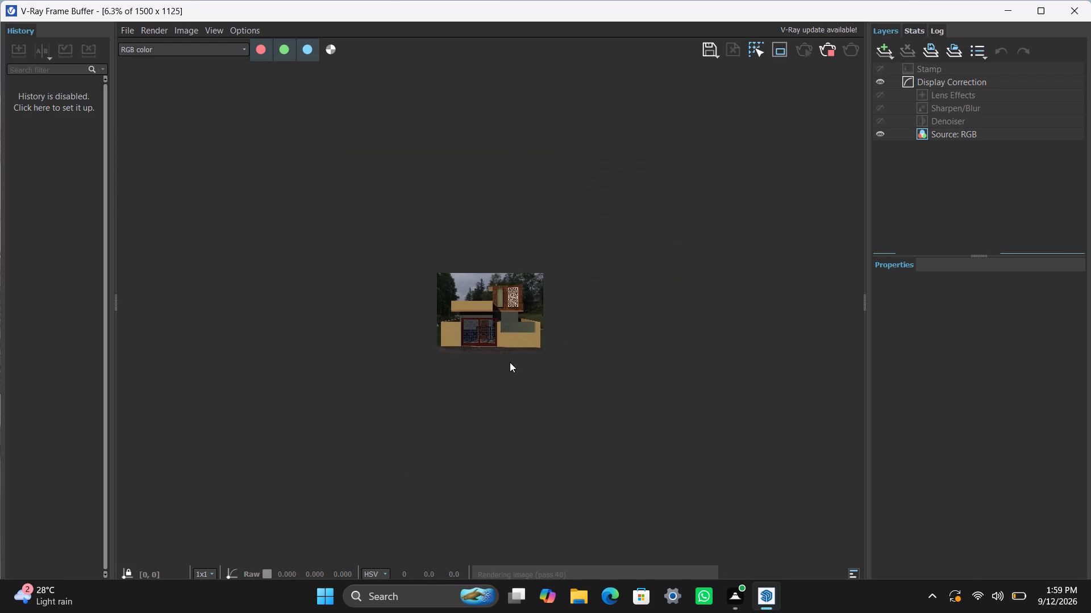
pyautogui.scroll(3, 510, 361)
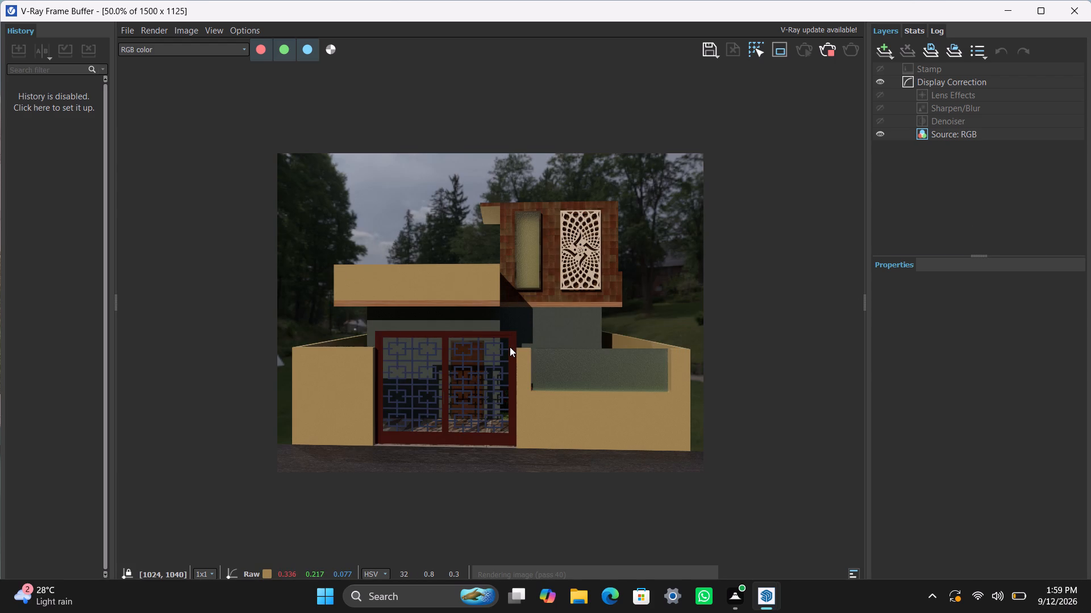
pyautogui.scroll(-1, 554, 379)
pyautogui.scroll(1, 553, 368)
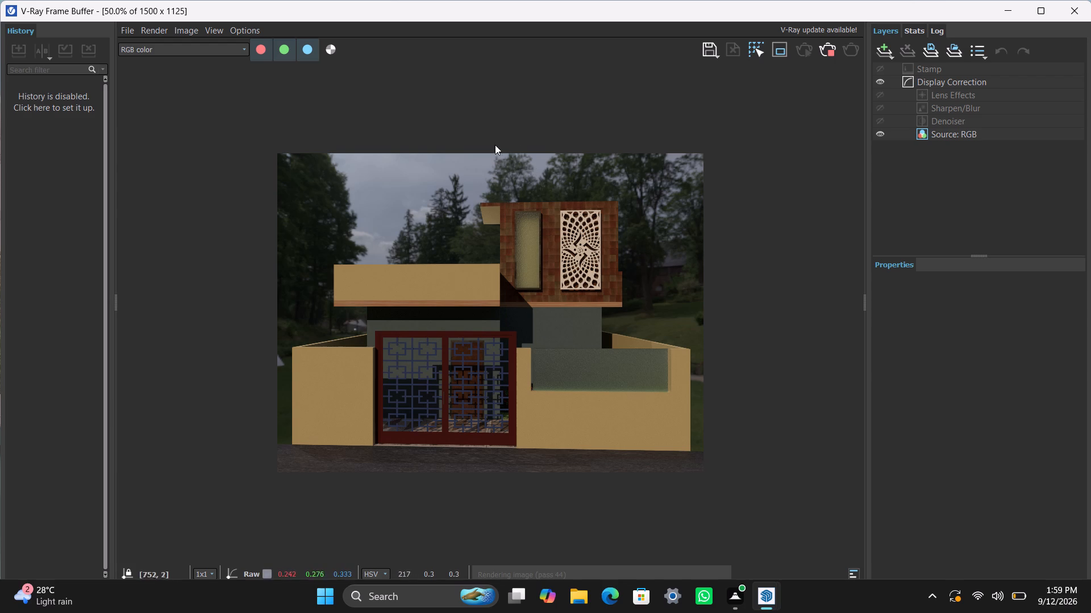
pyautogui.press('space')
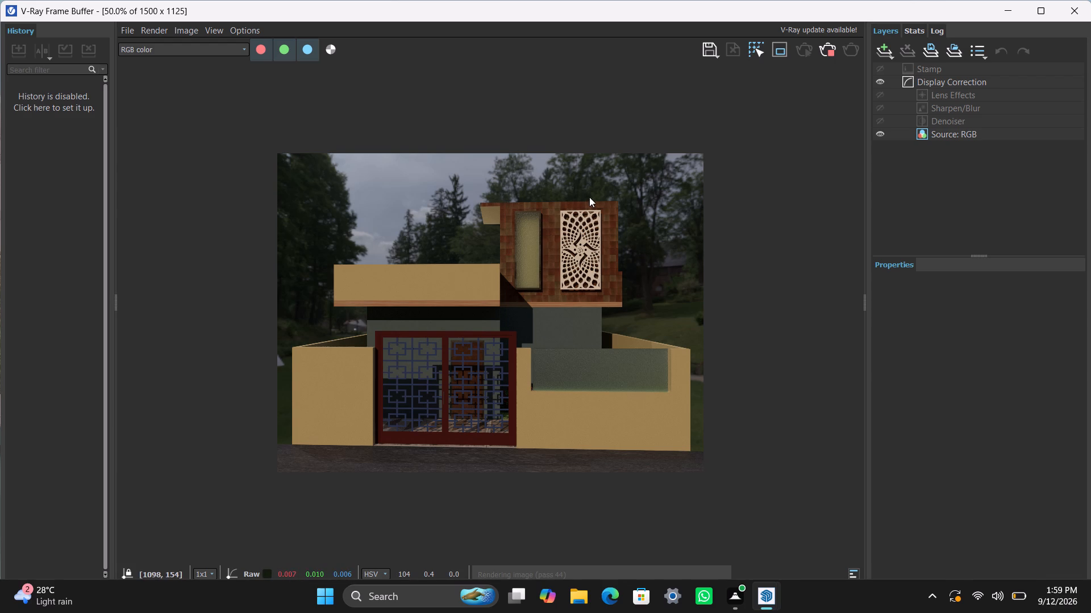
pyautogui.scroll(-2, 527, 332)
pyautogui.scroll(4, 522, 299)
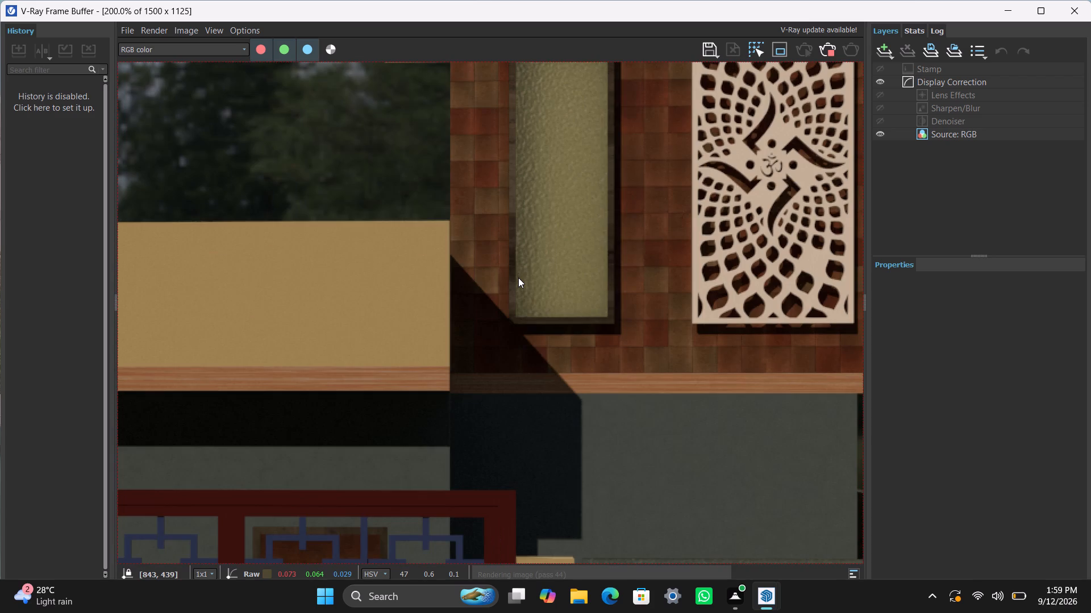
pyautogui.scroll(-1, 558, 280)
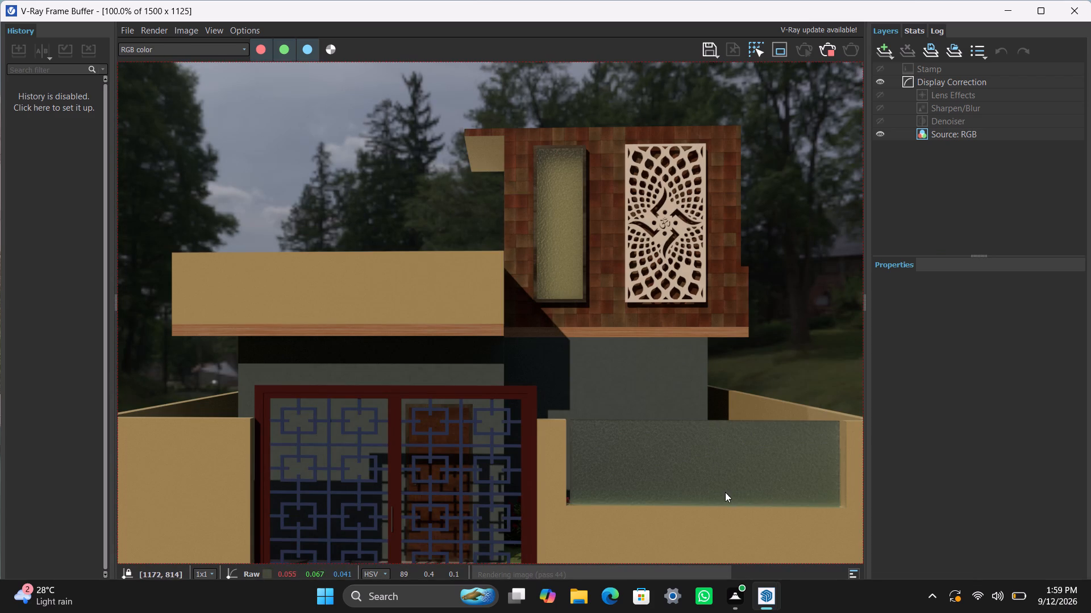
pyautogui.scroll(-1, 578, 425)
pyautogui.scroll(1, 579, 424)
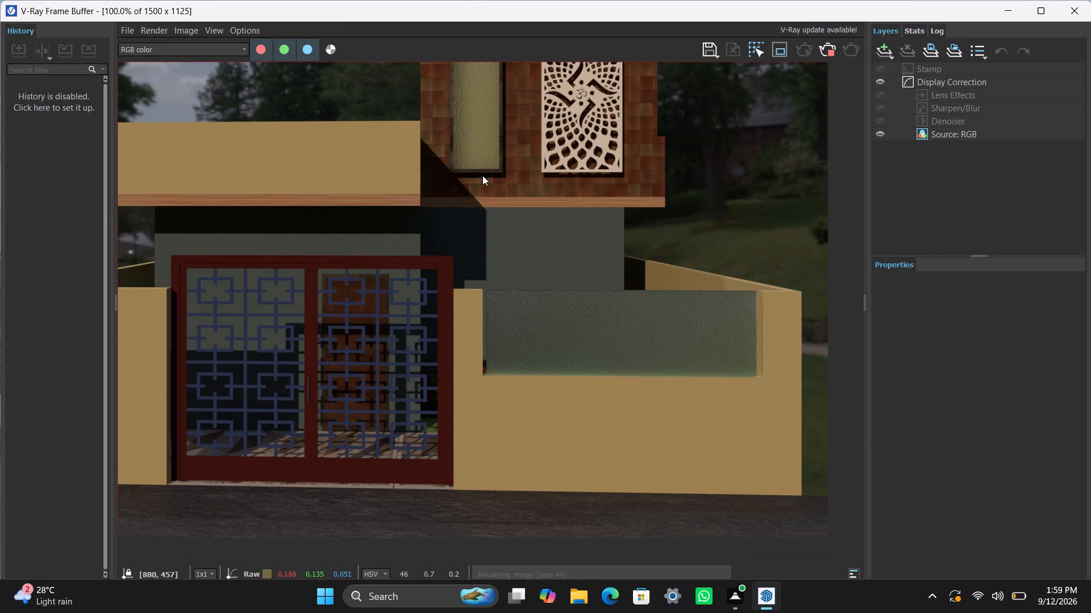
pyautogui.scroll(-1, 503, 293)
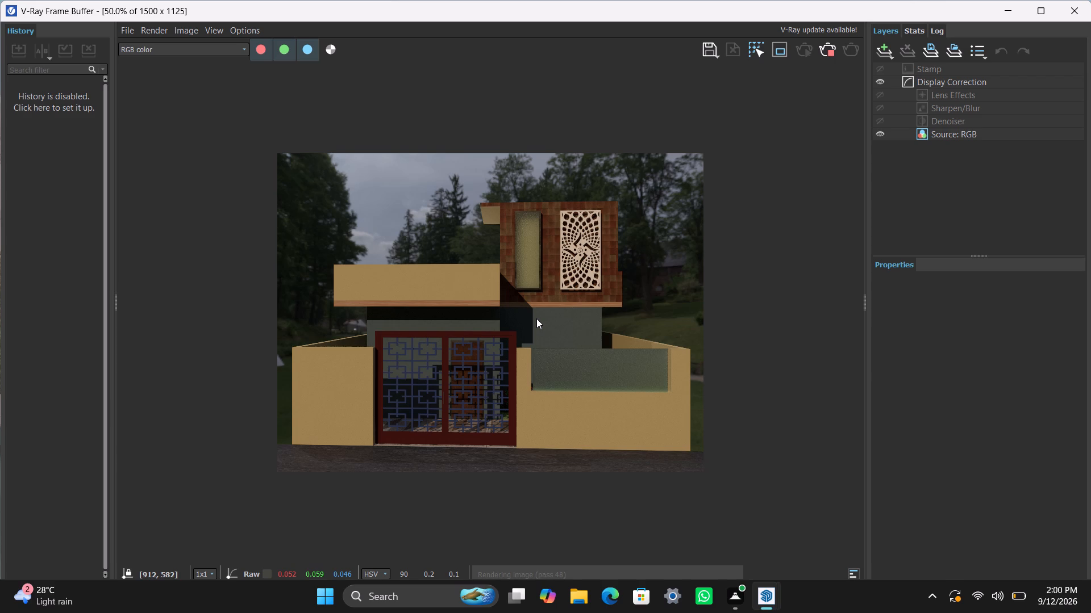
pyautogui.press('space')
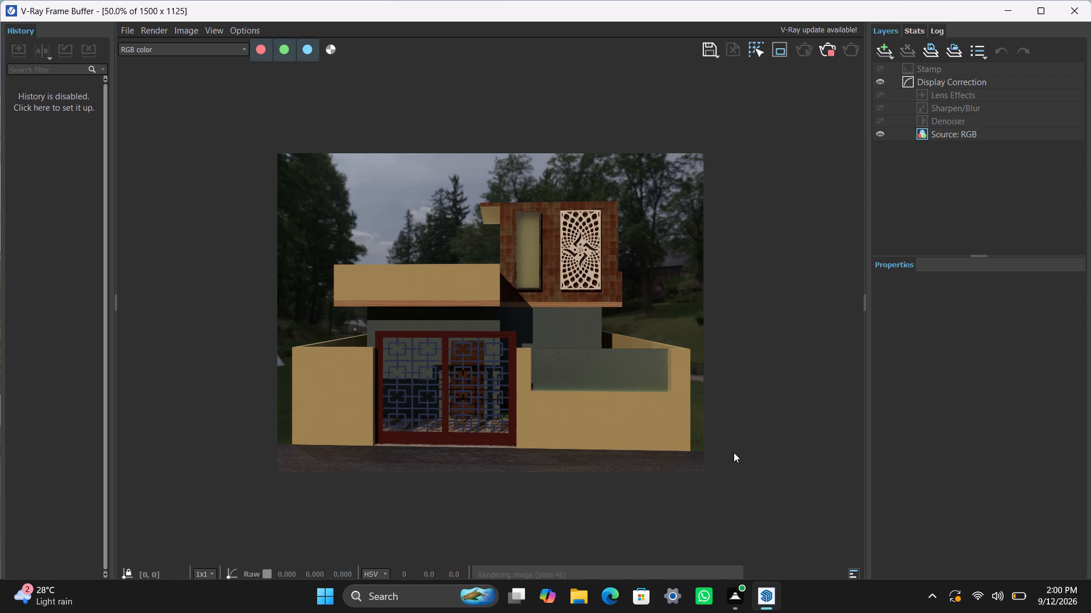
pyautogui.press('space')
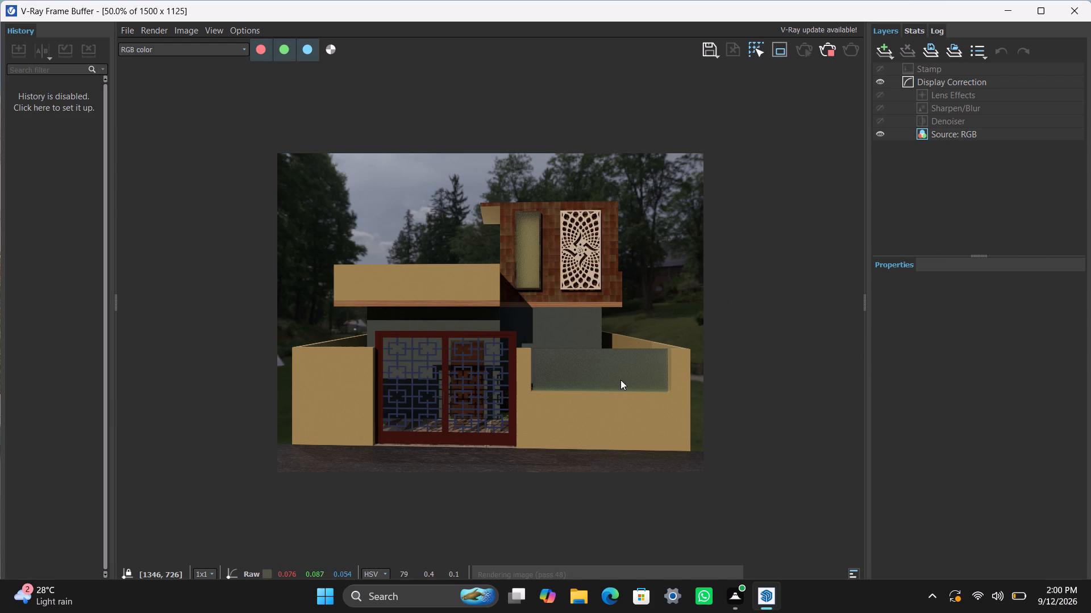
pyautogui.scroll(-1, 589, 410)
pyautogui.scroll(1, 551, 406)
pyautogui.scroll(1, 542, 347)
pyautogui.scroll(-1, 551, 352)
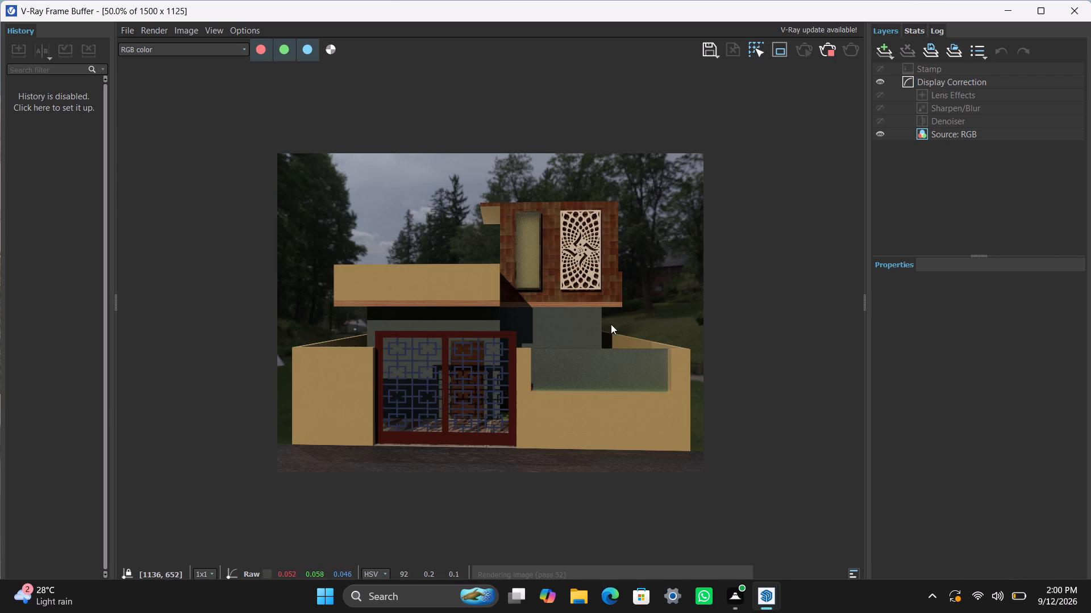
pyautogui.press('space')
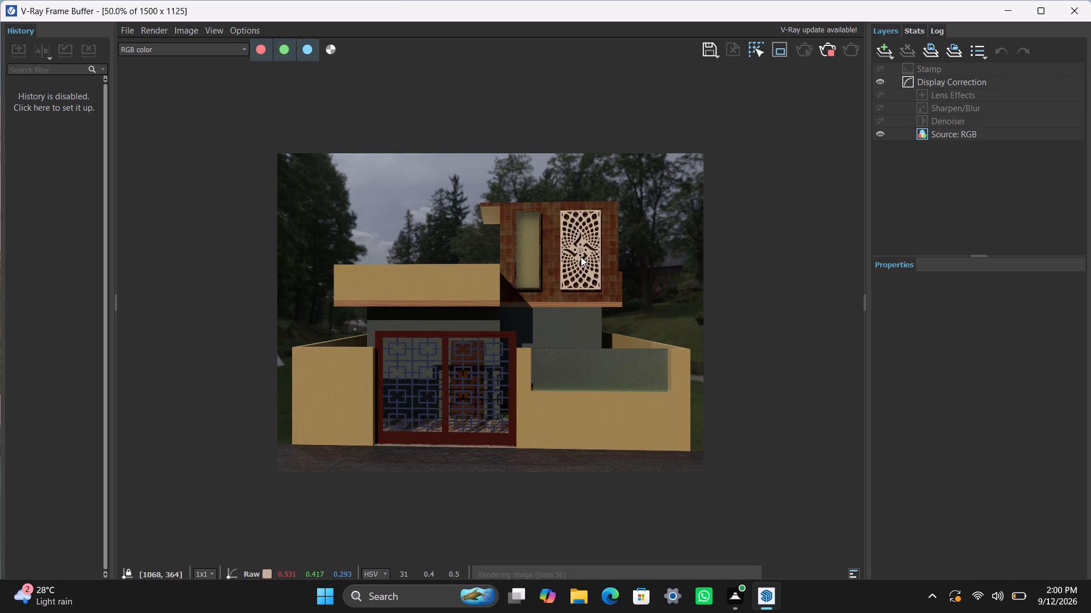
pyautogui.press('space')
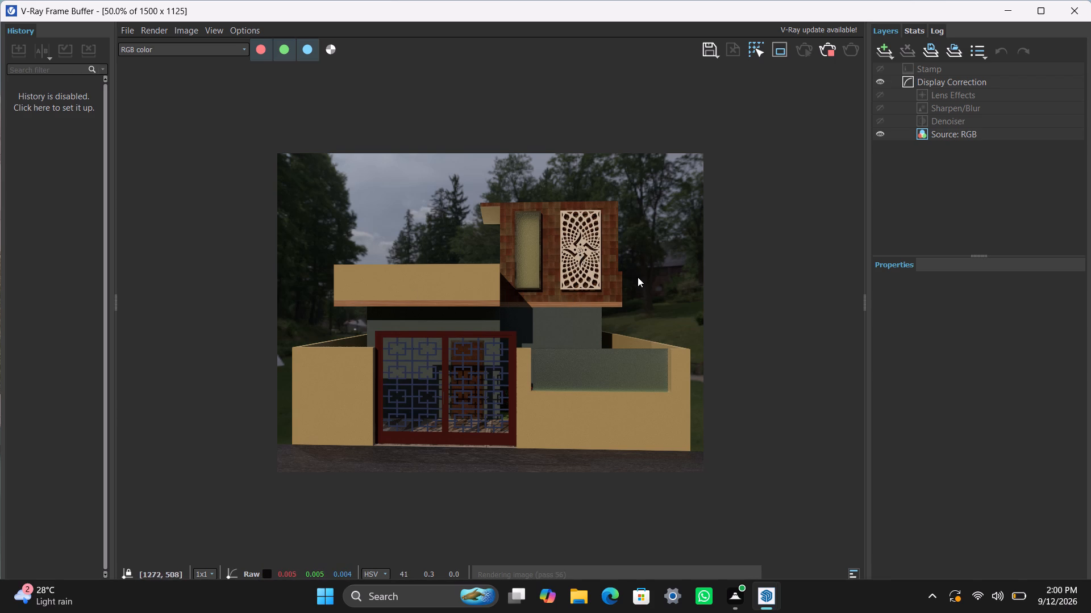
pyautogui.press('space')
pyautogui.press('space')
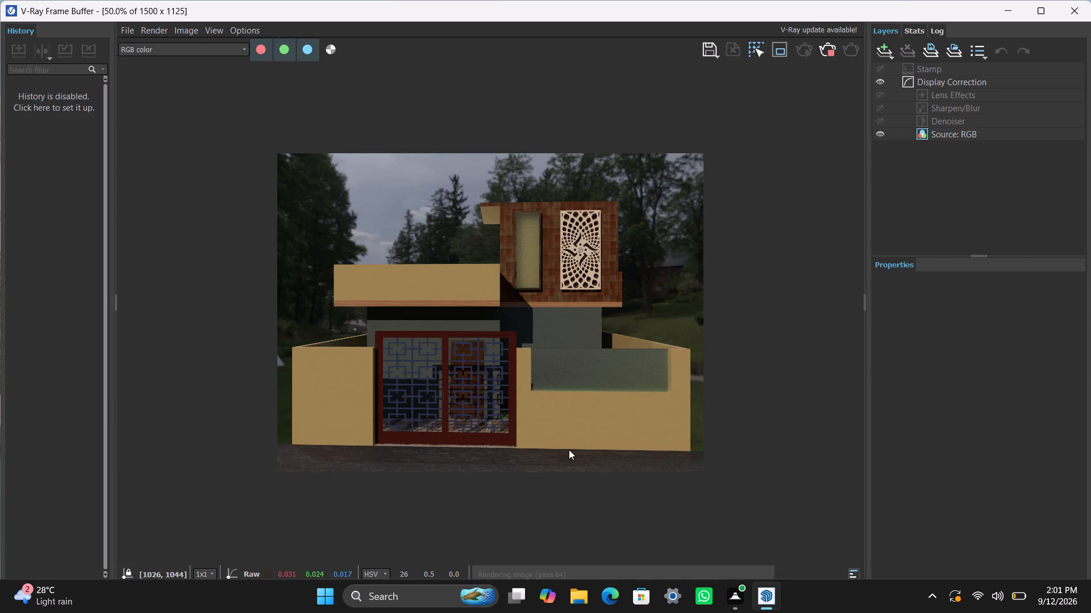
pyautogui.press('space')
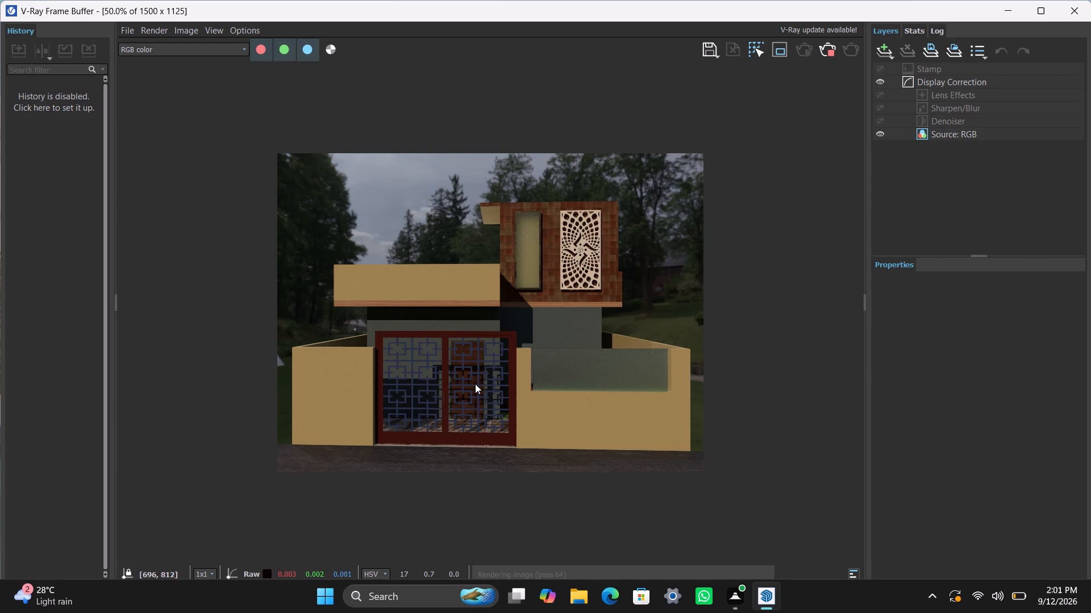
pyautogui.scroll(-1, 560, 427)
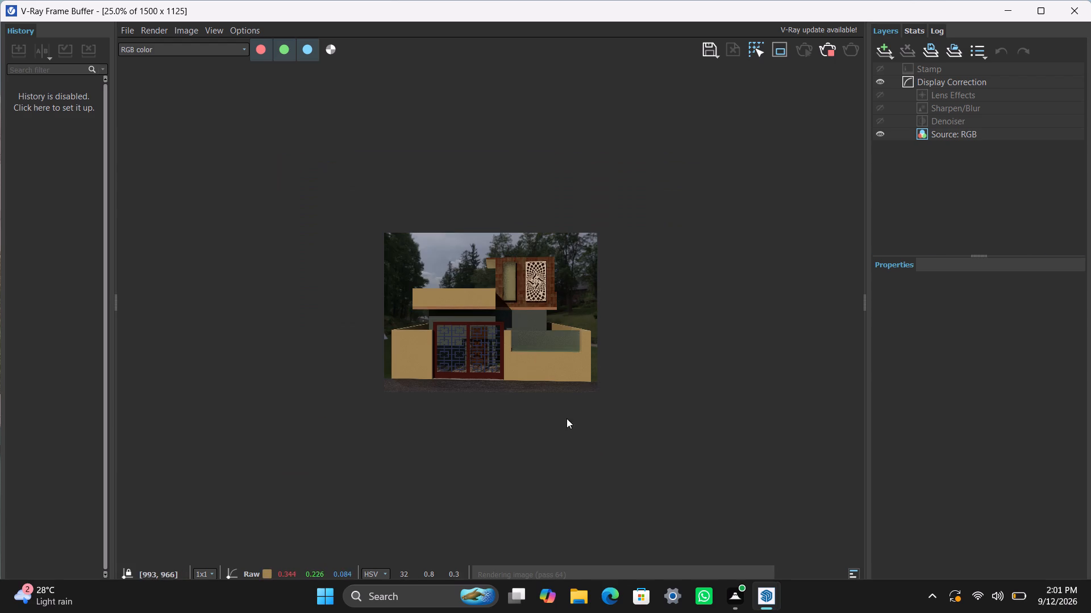
# Examine the in-progress front render as a whole and up close around the gate, glass panel and patterned screen.
pyautogui.scroll(2, 582, 363)
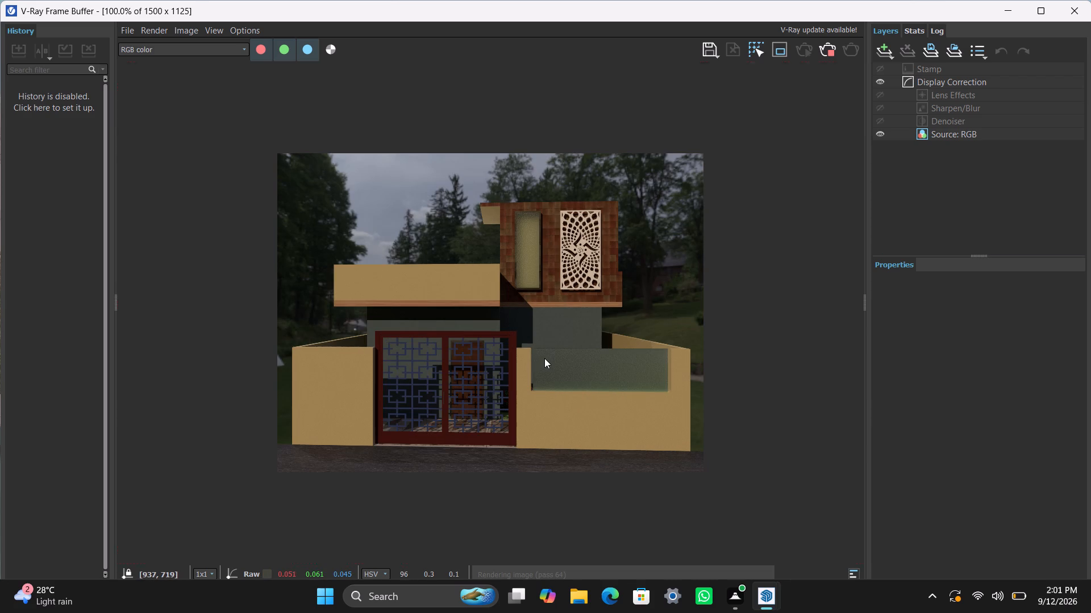
pyautogui.scroll(-1, 549, 355)
pyautogui.scroll(1, 552, 352)
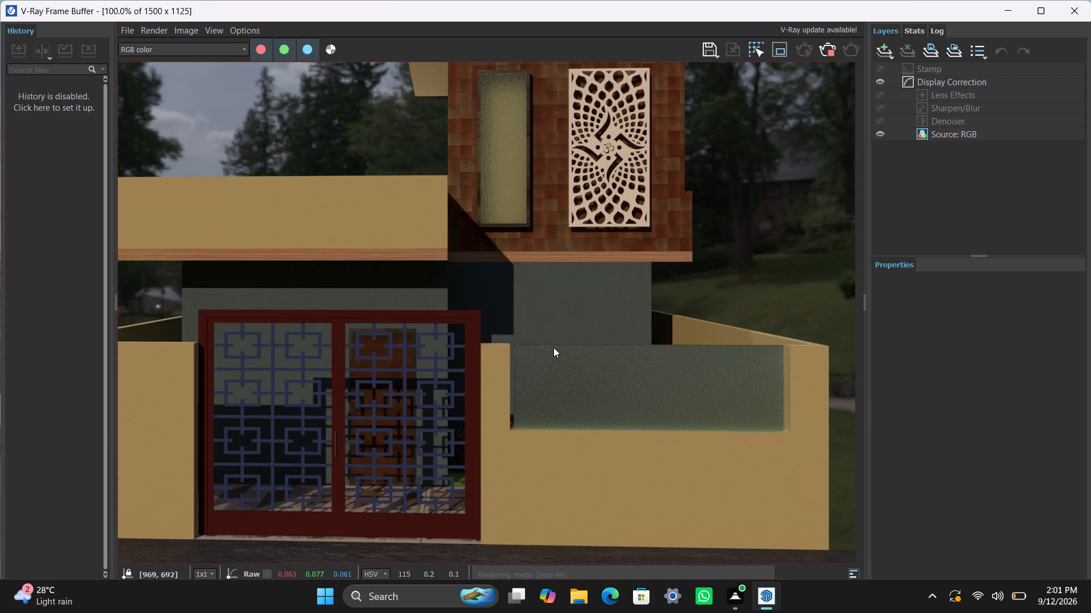
pyautogui.scroll(-1, 553, 347)
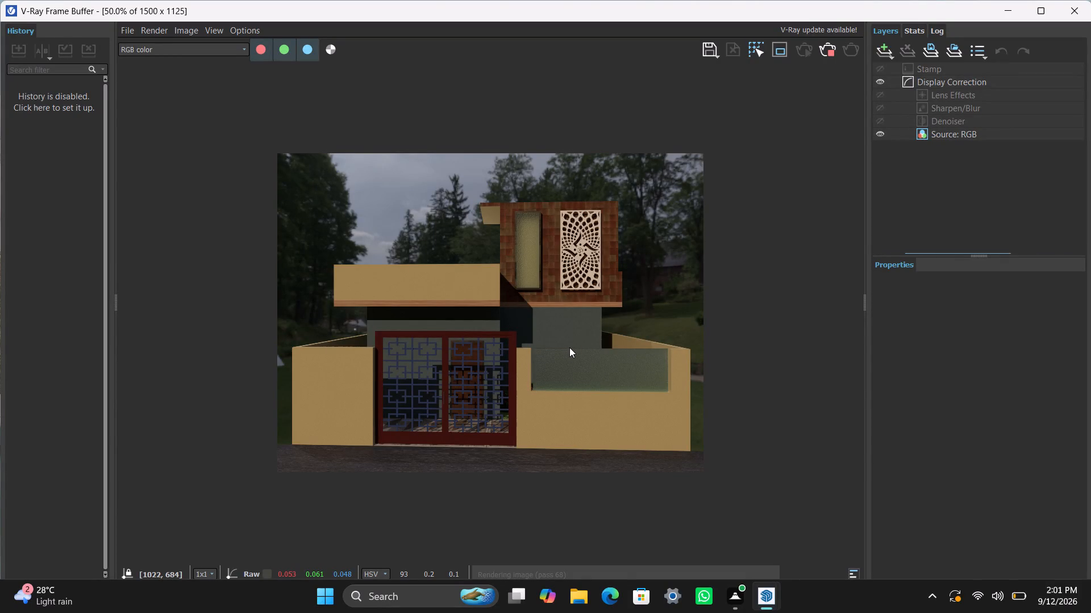
pyautogui.scroll(-1, 569, 347)
pyautogui.scroll(2, 574, 340)
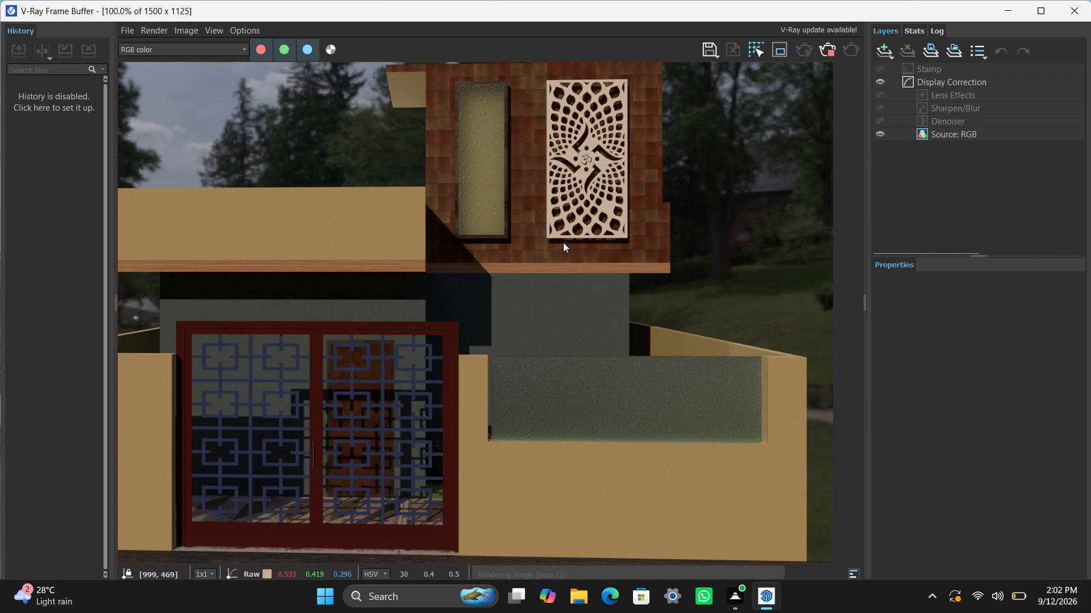
# Hide the render history pane and maximize the frame buffer window.
pyautogui.press('space')
pyautogui.press('h')
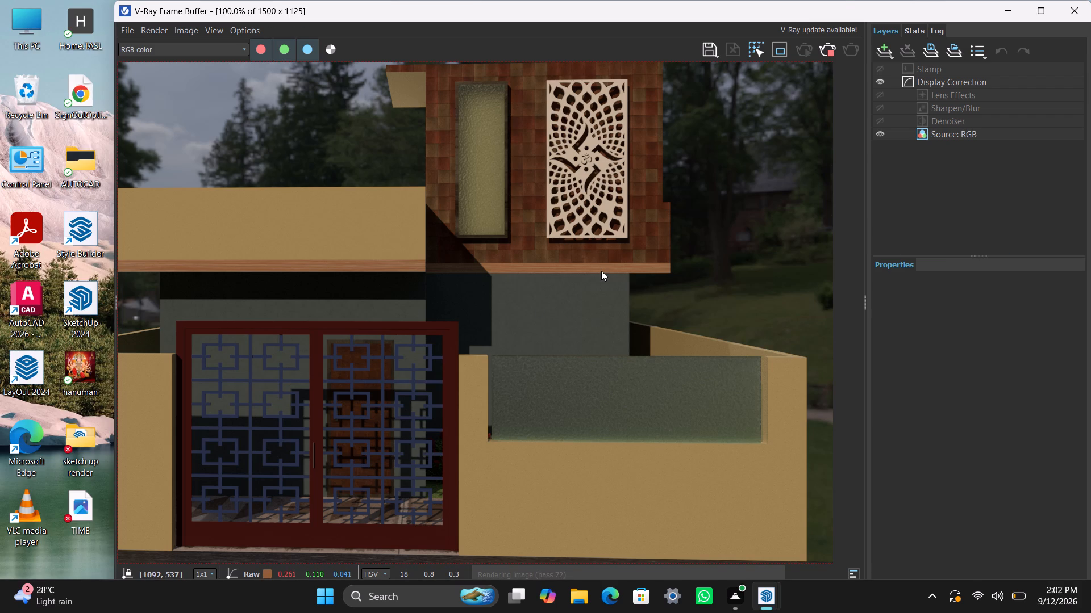
pyautogui.click(1044, 7)
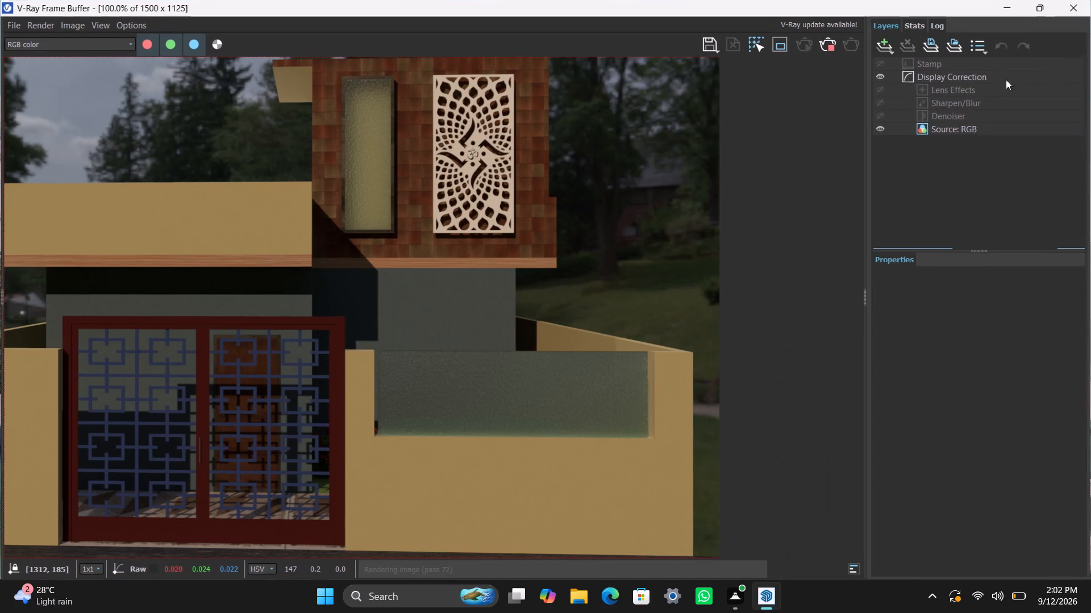
# Review the refining front render, checking the asphalt strip, gate, compound wall and glass panel at full and reduced size.
pyautogui.scroll(-1, 663, 364)
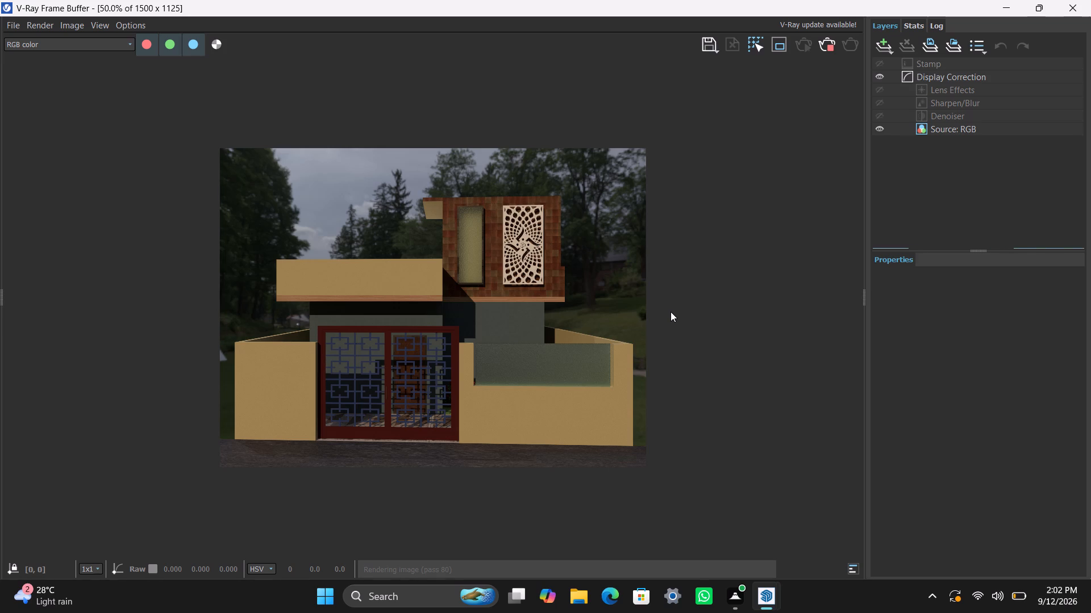
pyautogui.press('space')
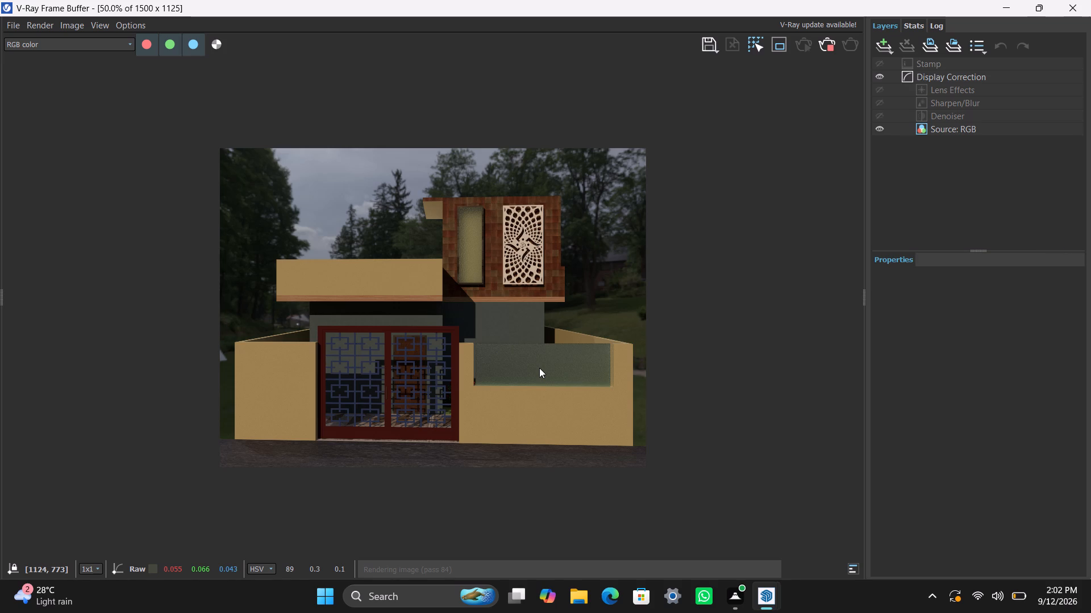
pyautogui.scroll(-1, 339, 450)
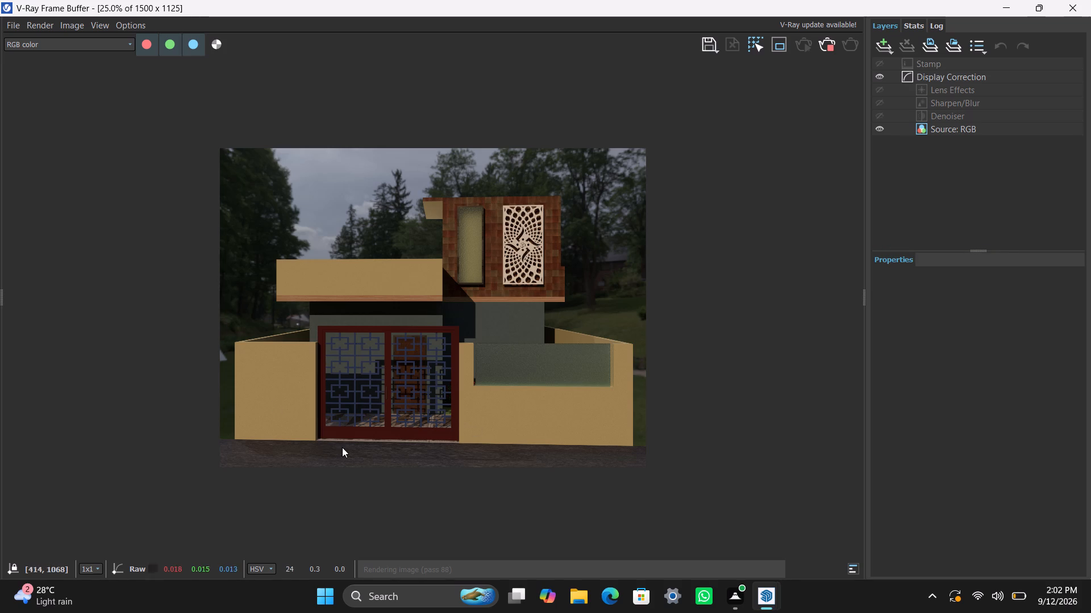
pyautogui.scroll(2, 397, 432)
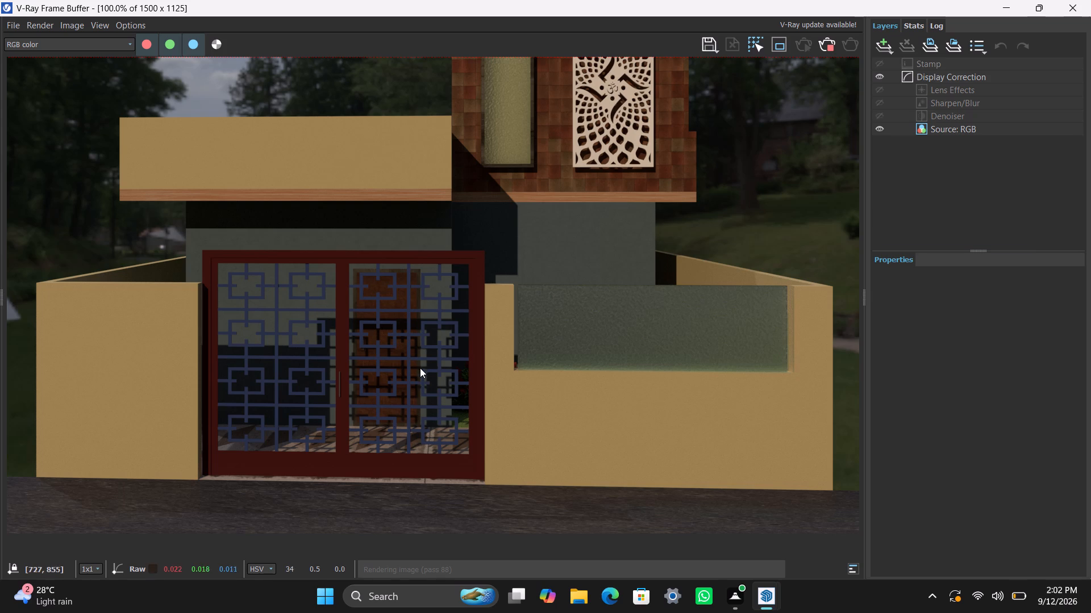
pyautogui.scroll(-1, 420, 367)
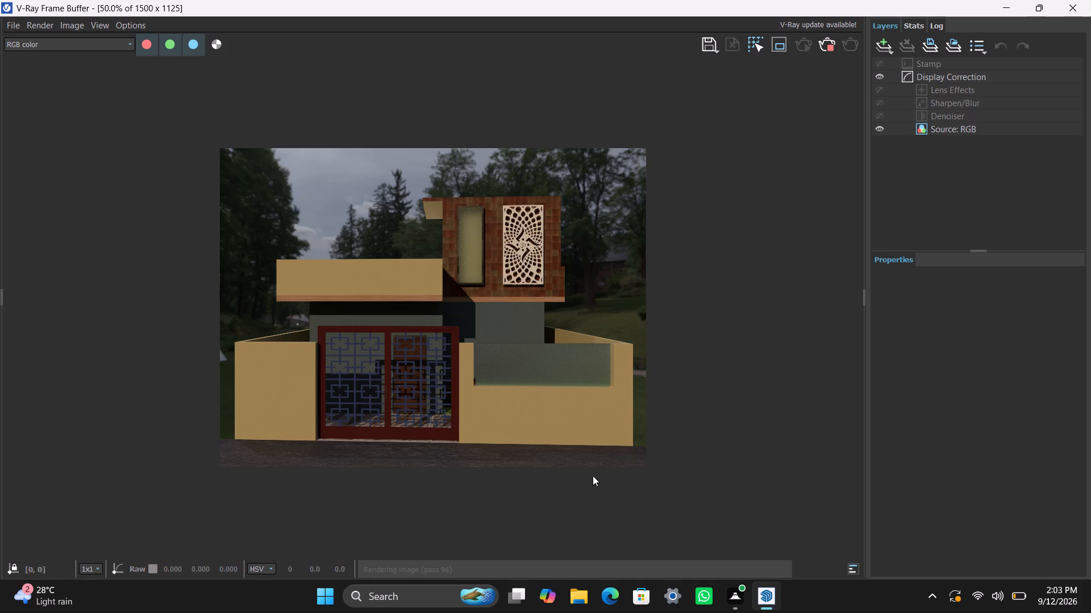
pyautogui.scroll(1, 492, 426)
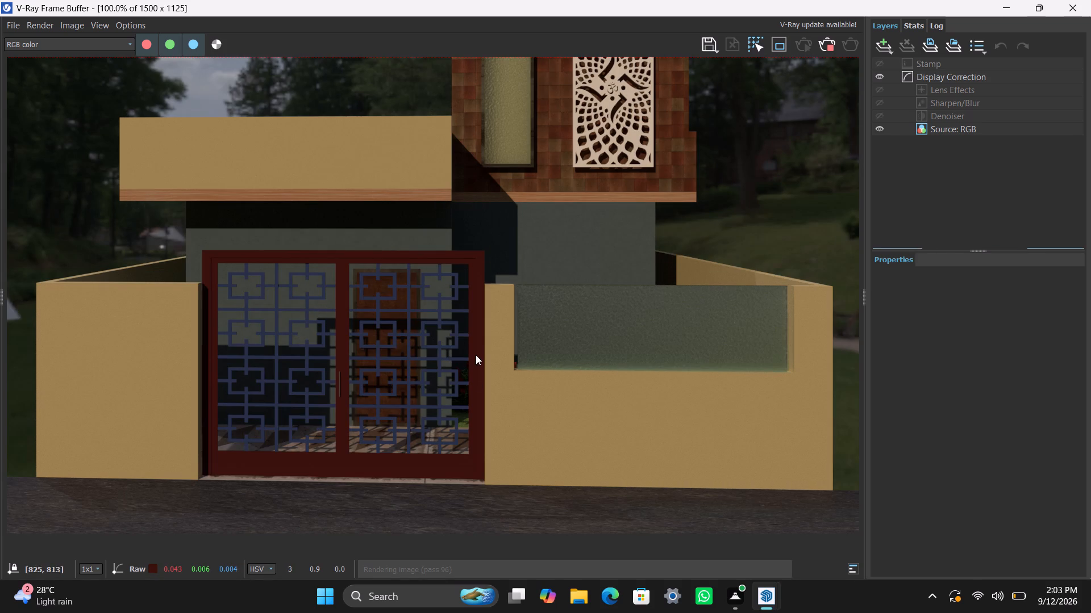
pyautogui.scroll(-1, 478, 337)
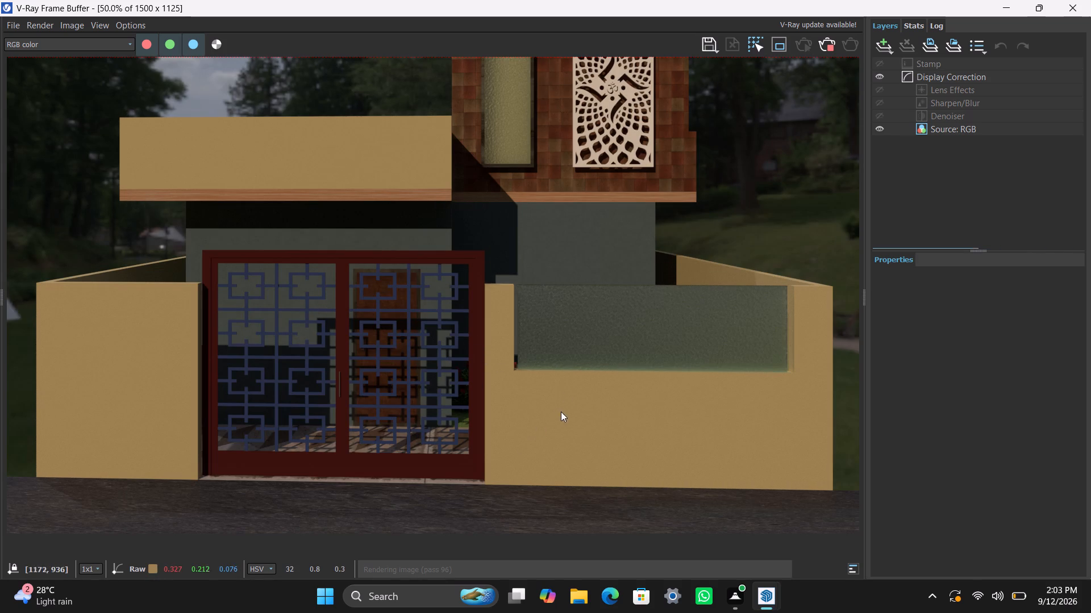
pyautogui.scroll(-1, 567, 379)
pyautogui.scroll(-3, 549, 334)
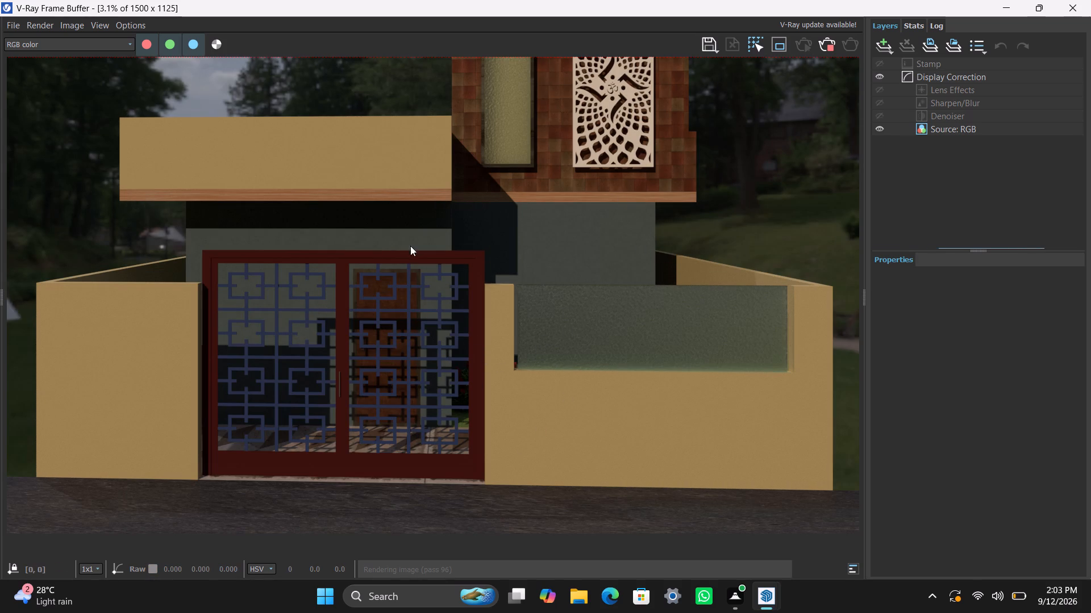
# Dismiss the low-battery alert covering the render.
pyautogui.click(1006, 10)
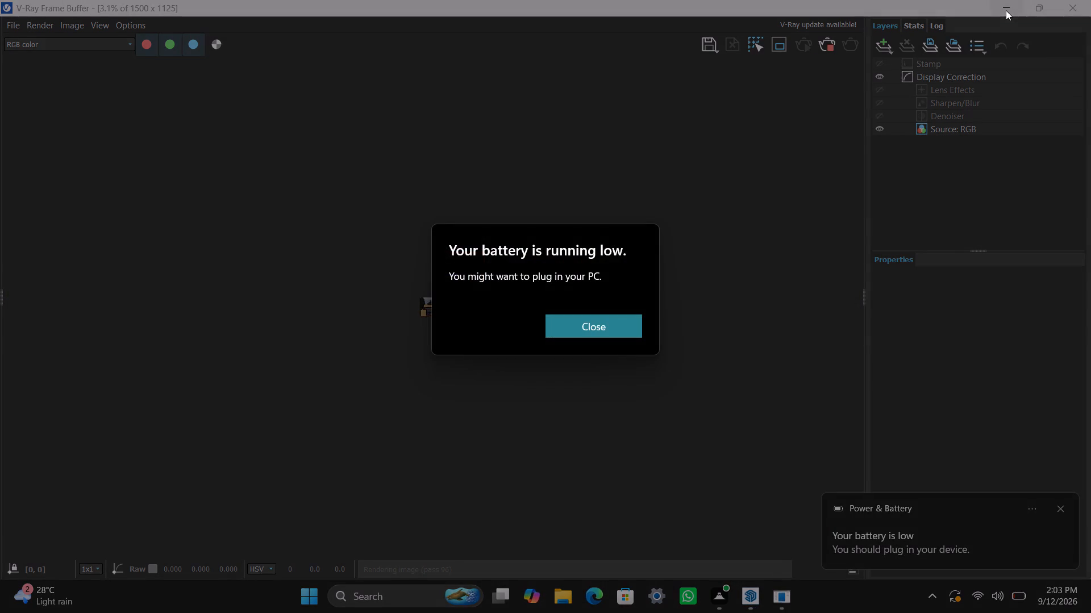
pyautogui.click(617, 327)
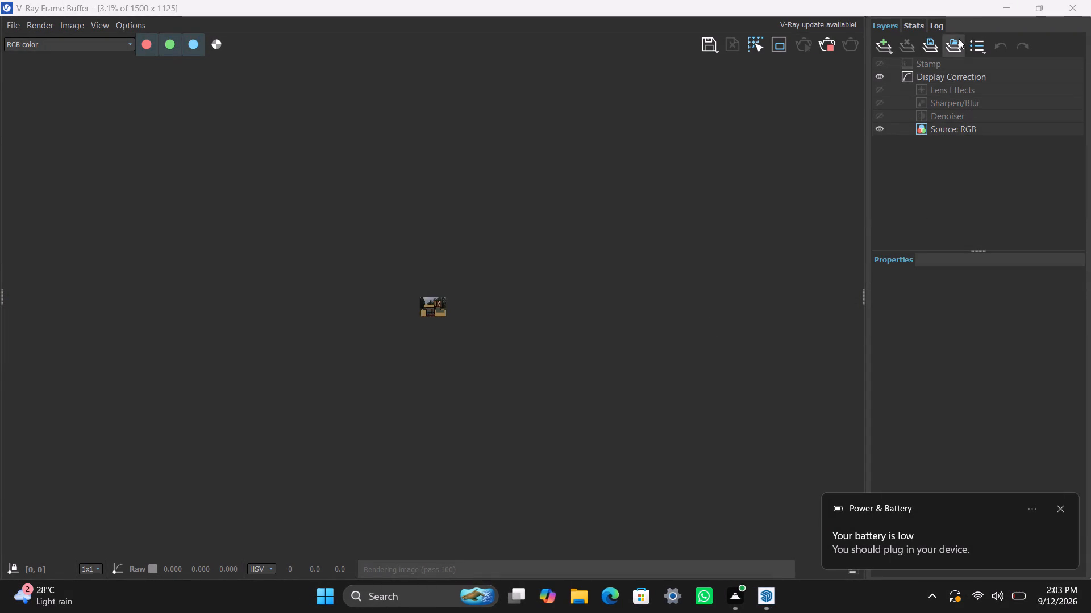
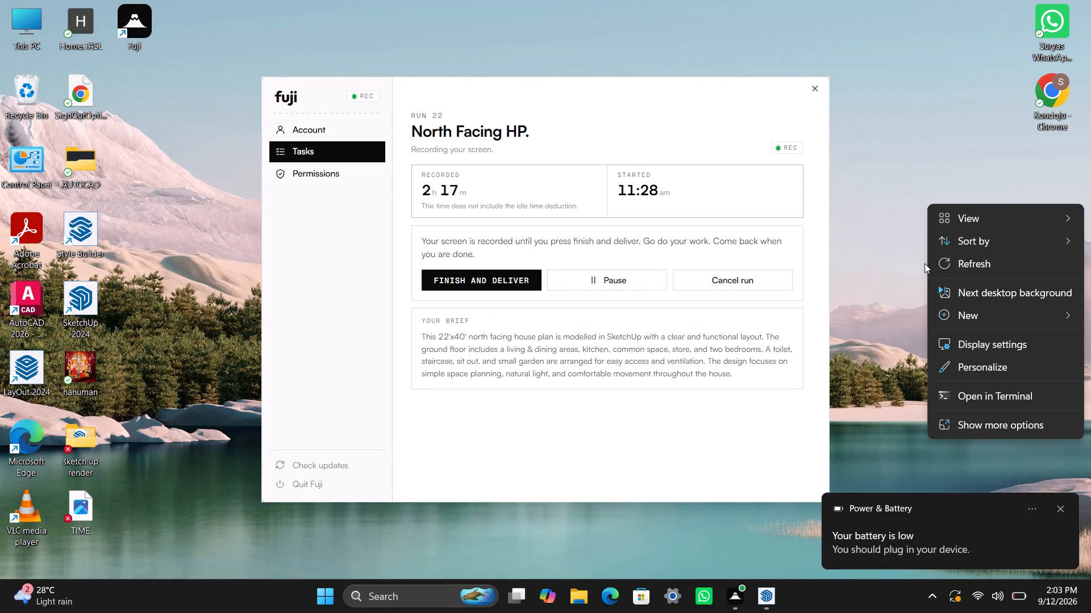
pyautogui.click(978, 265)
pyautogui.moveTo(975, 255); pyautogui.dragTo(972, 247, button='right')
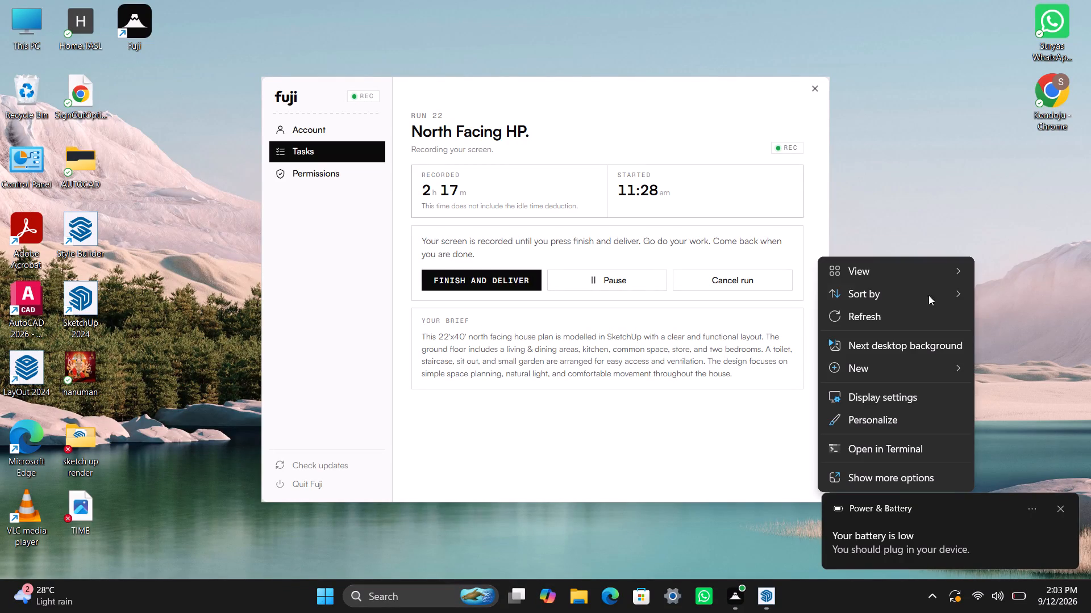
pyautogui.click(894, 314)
# Switch from the desktop back to the V-Ray Frame Buffer with the front render.
pyautogui.click(760, 606)
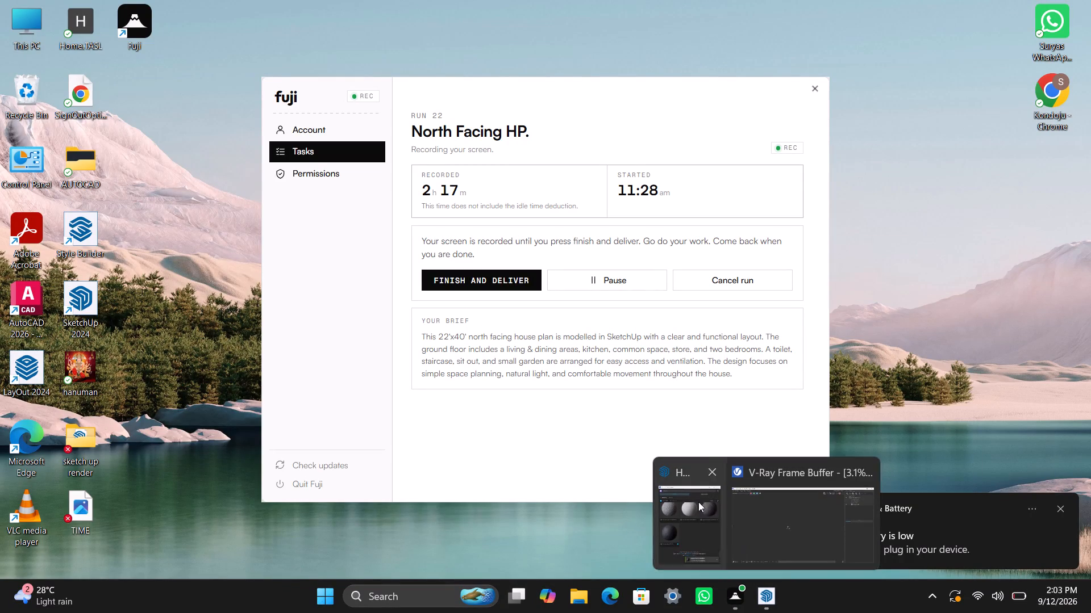
pyautogui.click(749, 534)
pyautogui.scroll(1, 424, 289)
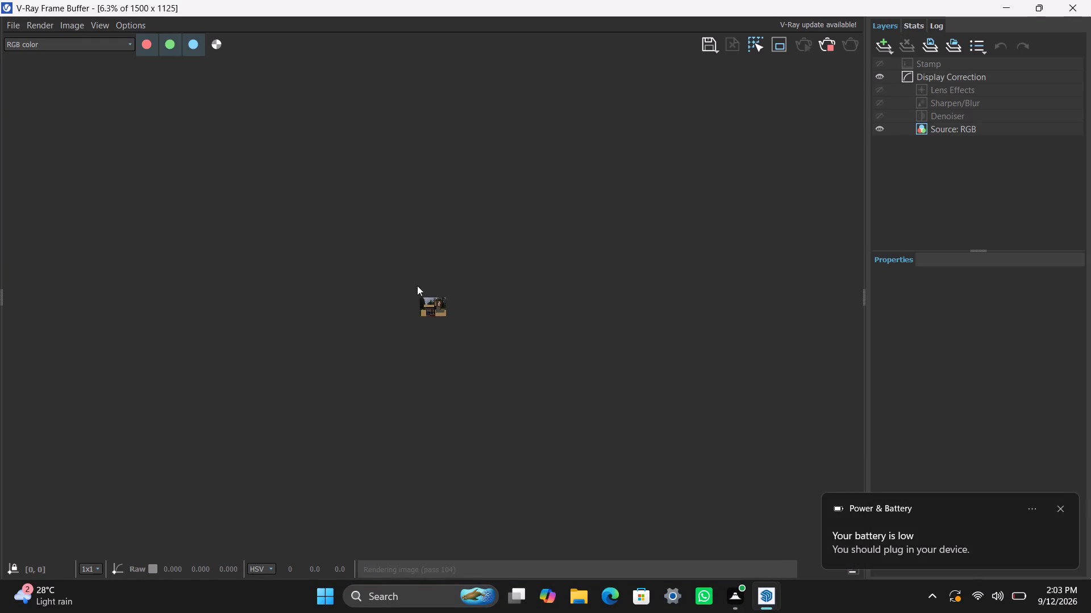
pyautogui.scroll(3, 426, 309)
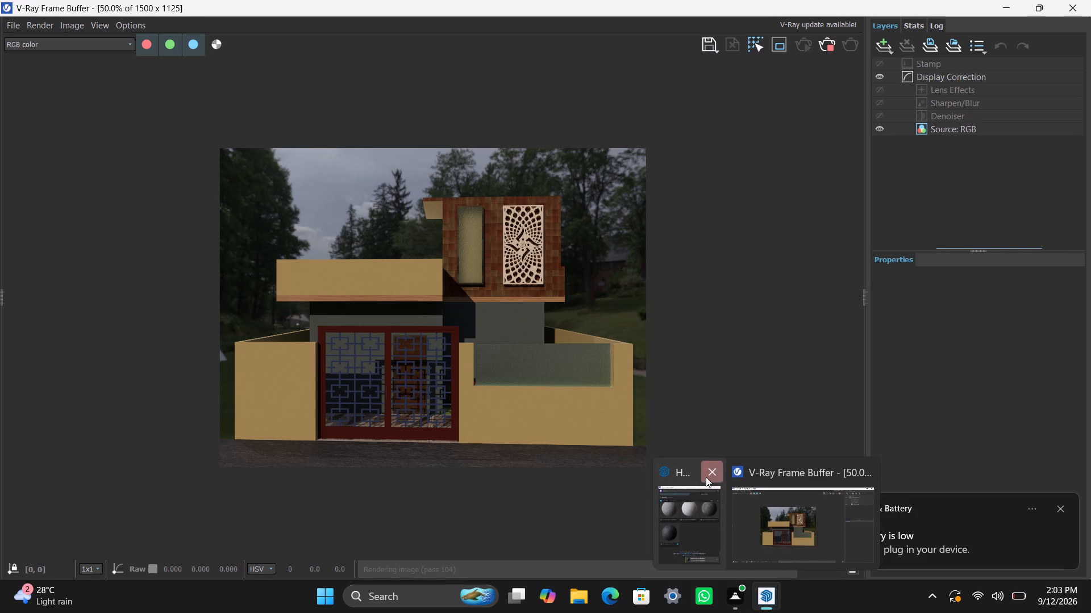
# Close the Chaos Cosmos Browser, V-Ray Color Picker and V-Ray Asset Editor windows covering the frame buffer, keeping the model open.
pyautogui.click(707, 477)
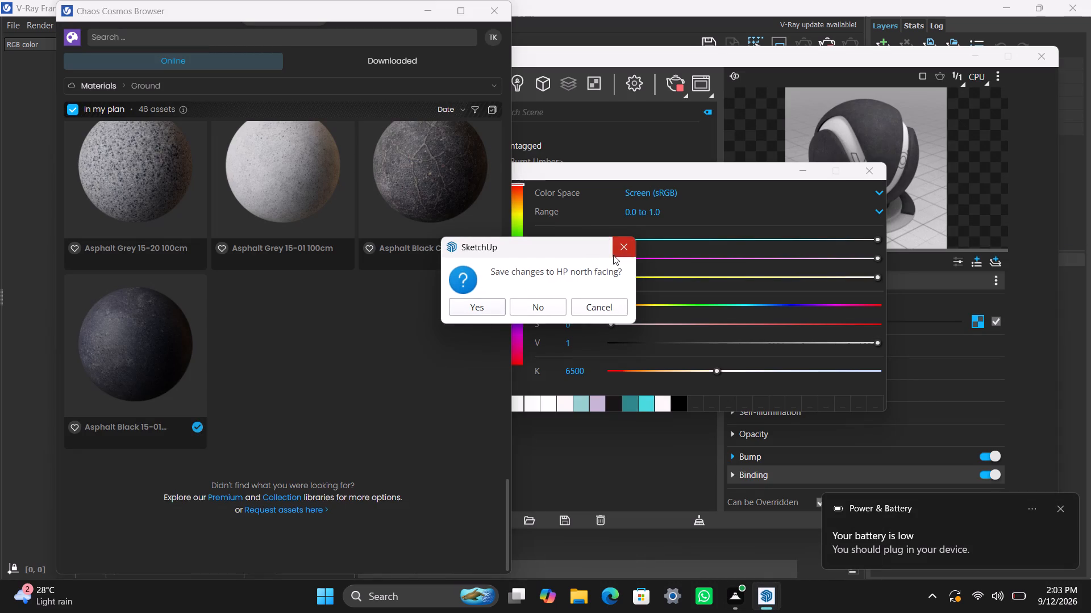
pyautogui.click(613, 255)
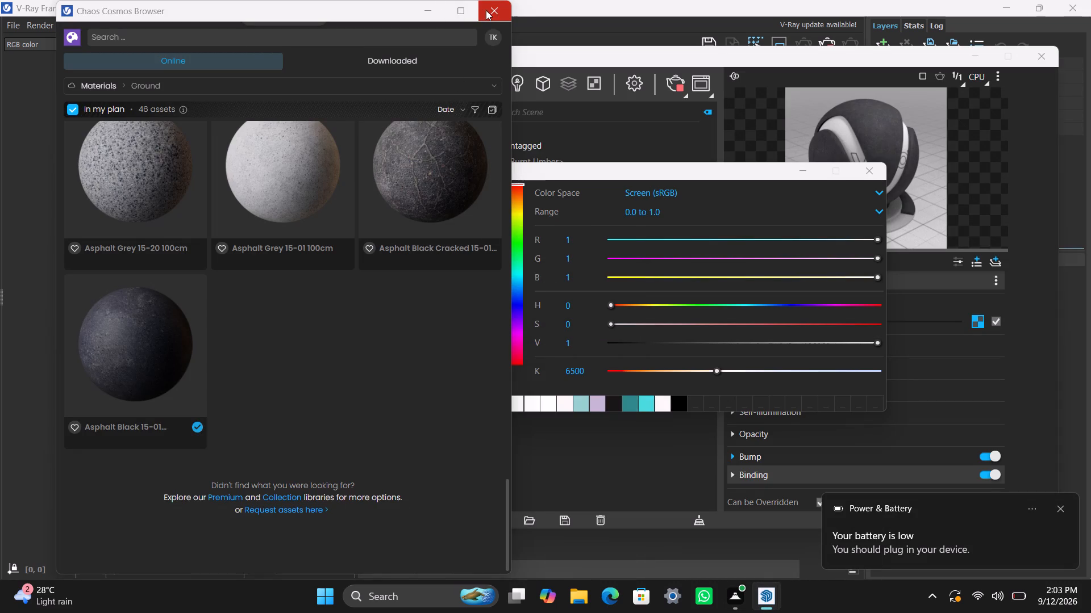
pyautogui.click(487, 10)
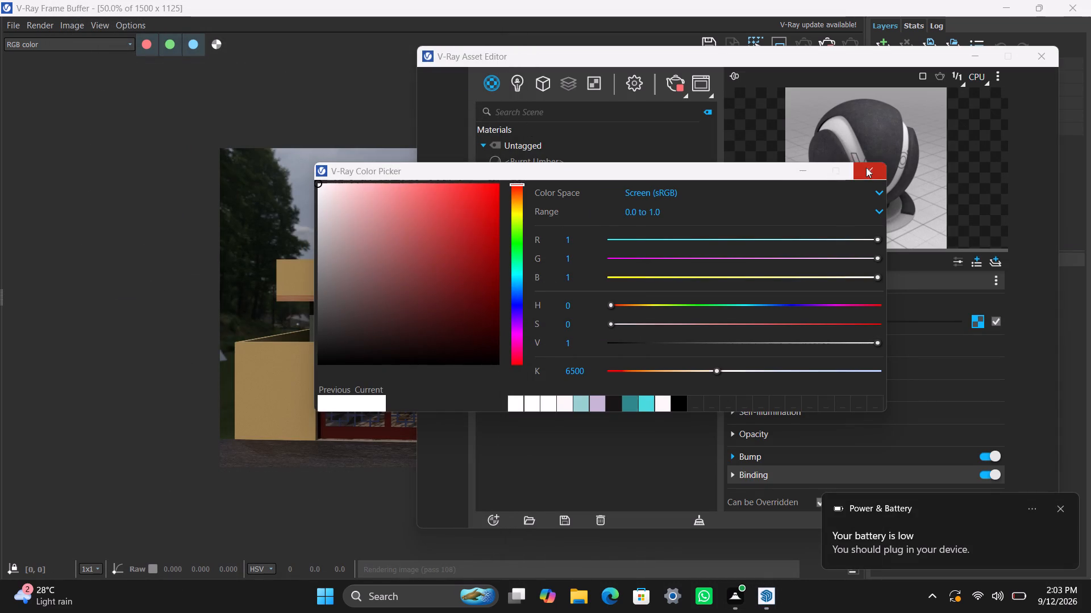
pyautogui.click(866, 167)
pyautogui.click(1043, 54)
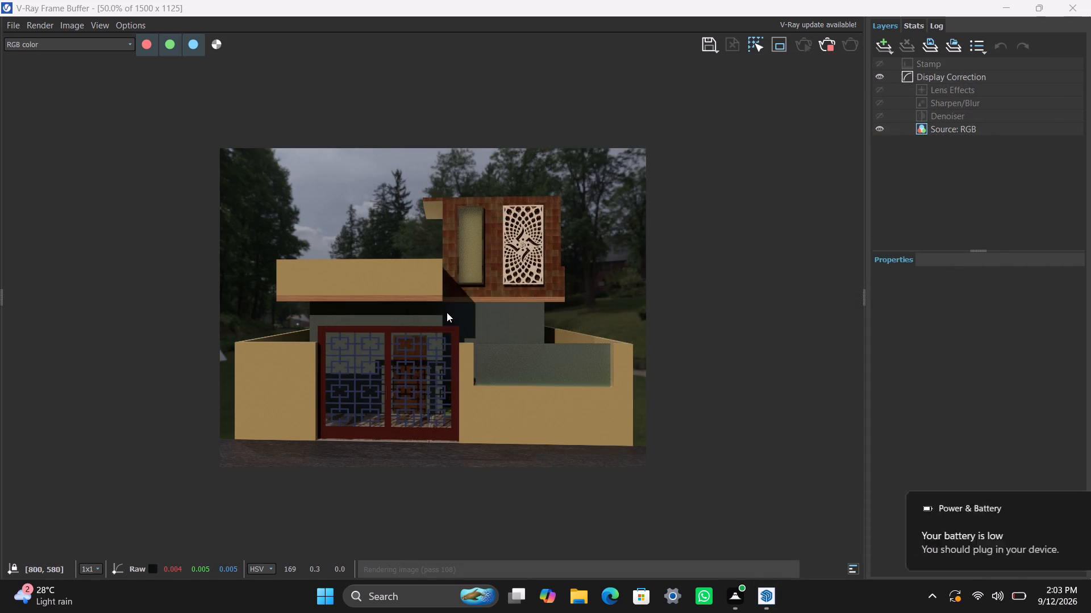
# Examine the refining front render at full and reduced size, checking the gate grille, frosted glass panel, patterned screen and compound wall.
pyautogui.scroll(1, 447, 312)
pyautogui.scroll(-1, 447, 333)
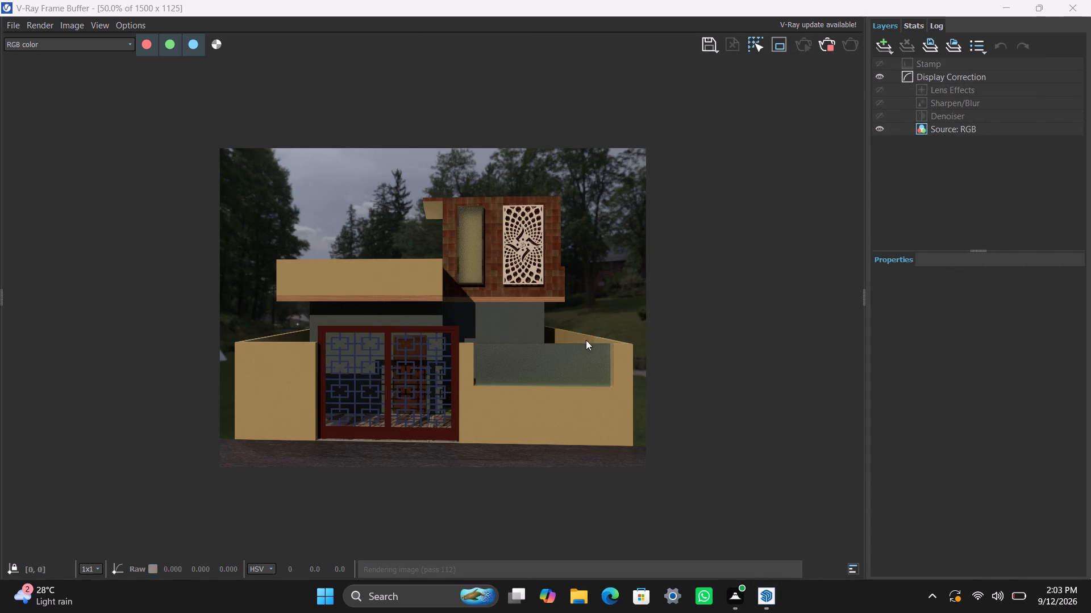
pyautogui.press('space')
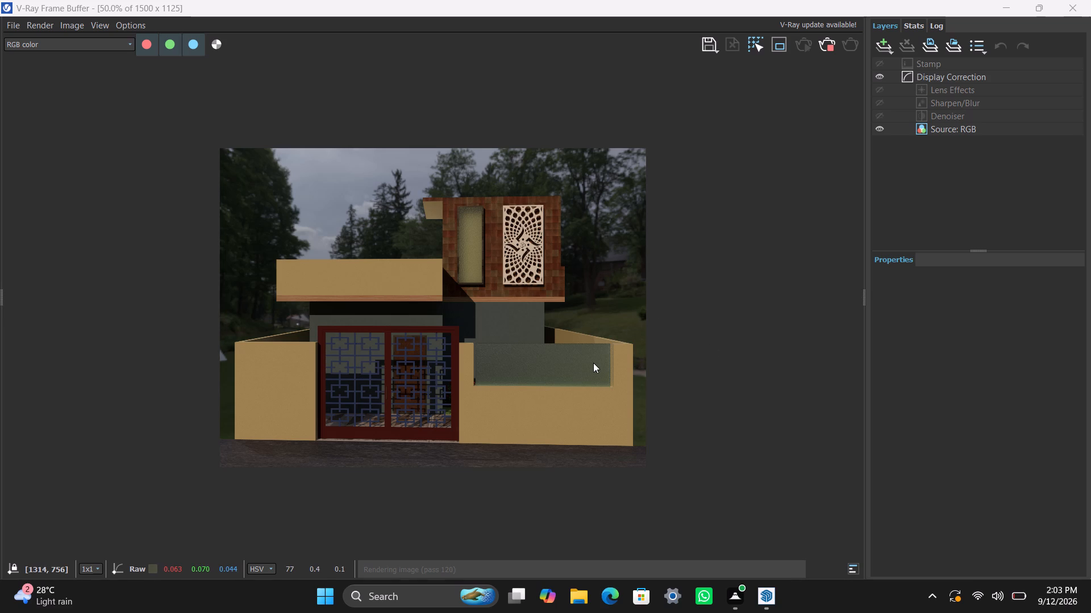
pyautogui.scroll(-1, 574, 291)
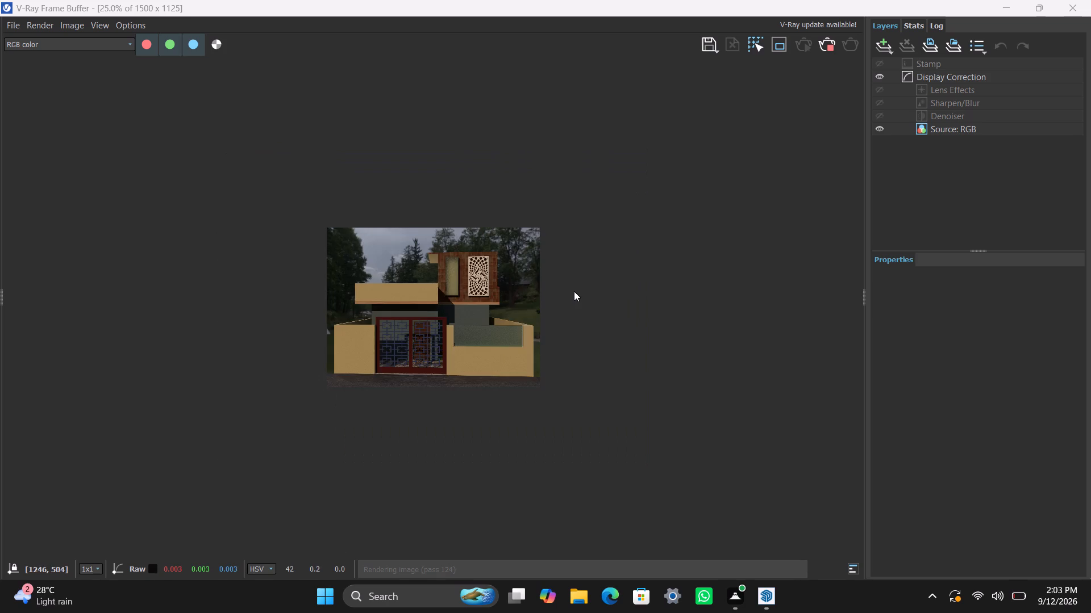
pyautogui.scroll(1, 574, 291)
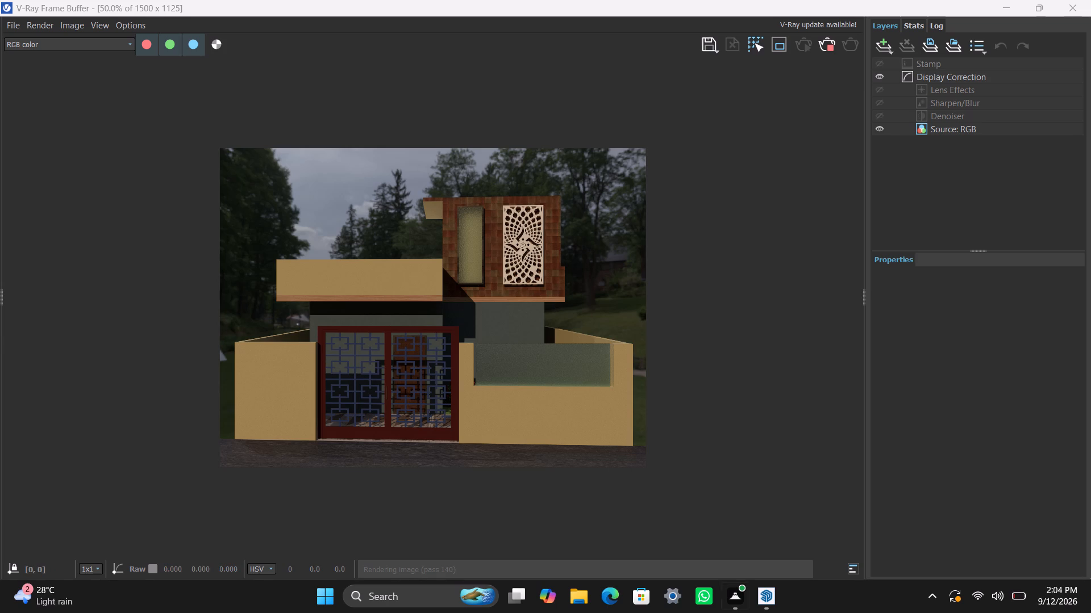
pyautogui.scroll(1, 507, 343)
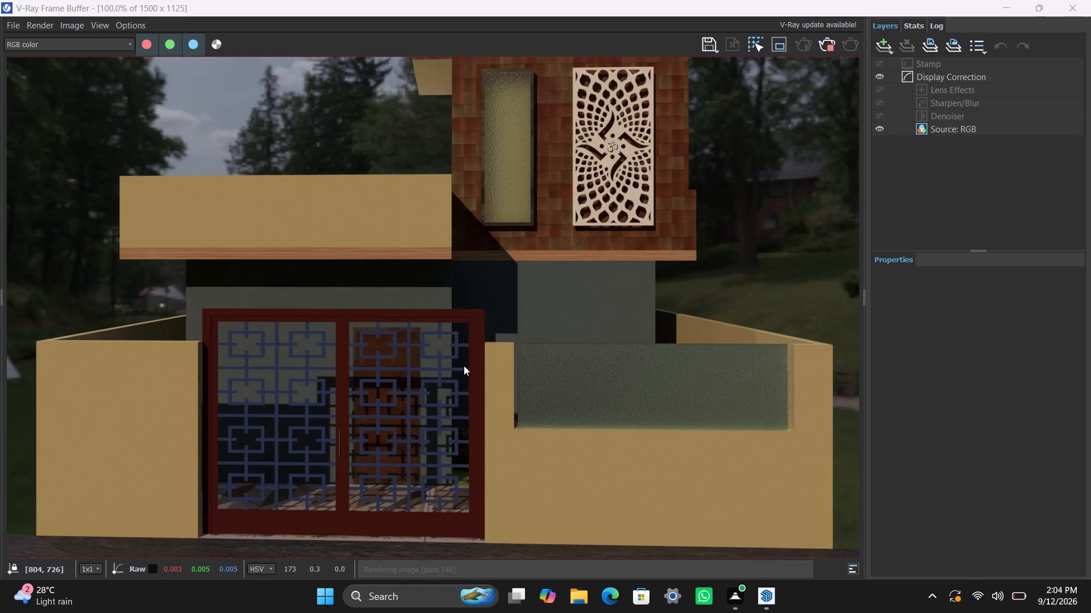
pyautogui.scroll(-1, 463, 371)
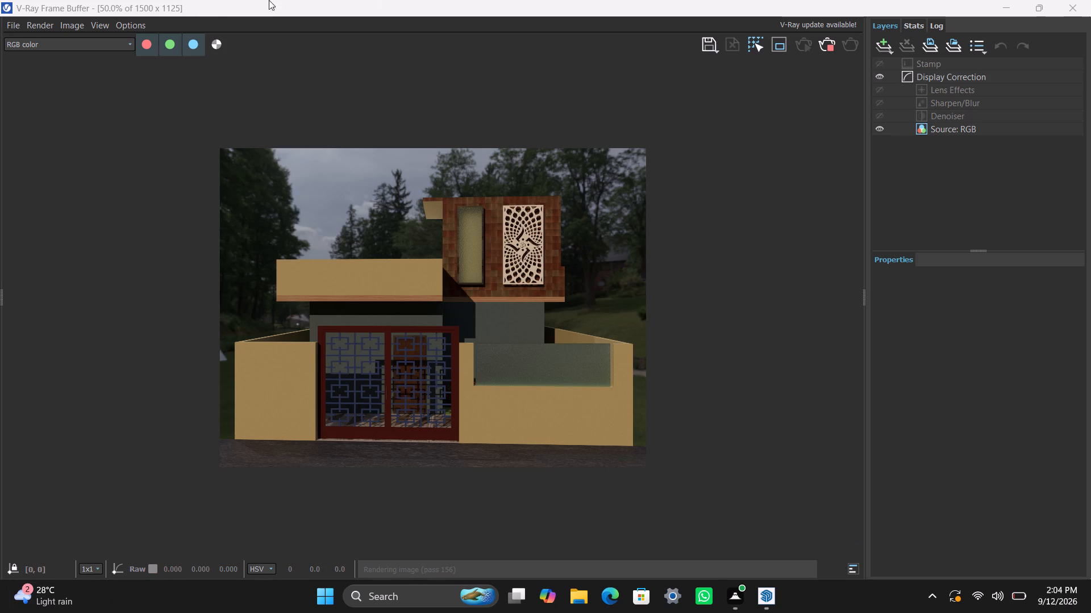
pyautogui.scroll(1, 363, 256)
pyautogui.scroll(-1, 378, 264)
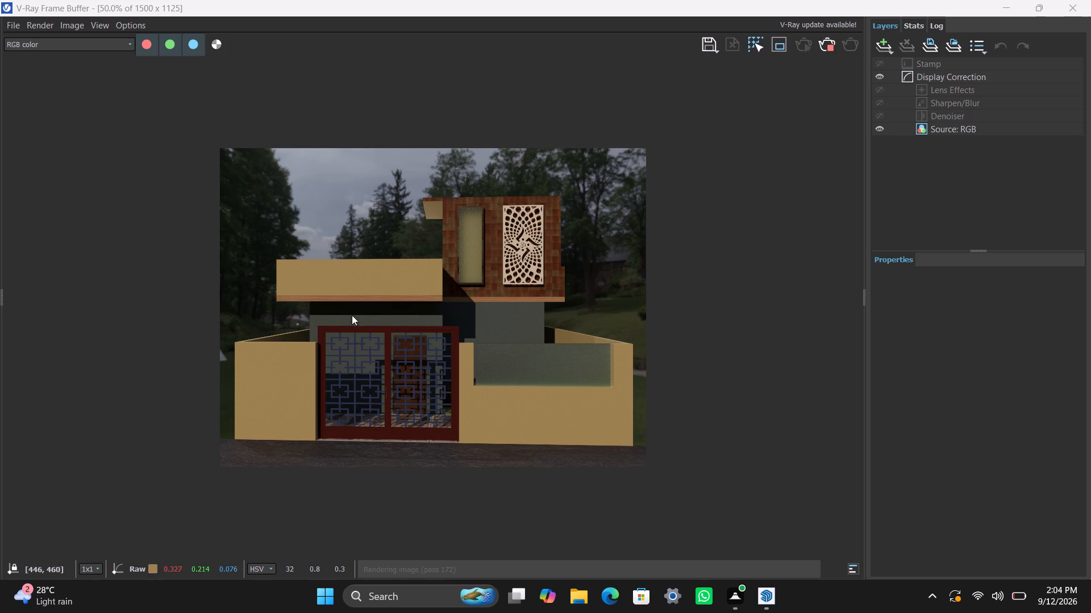
pyautogui.scroll(-1, 389, 326)
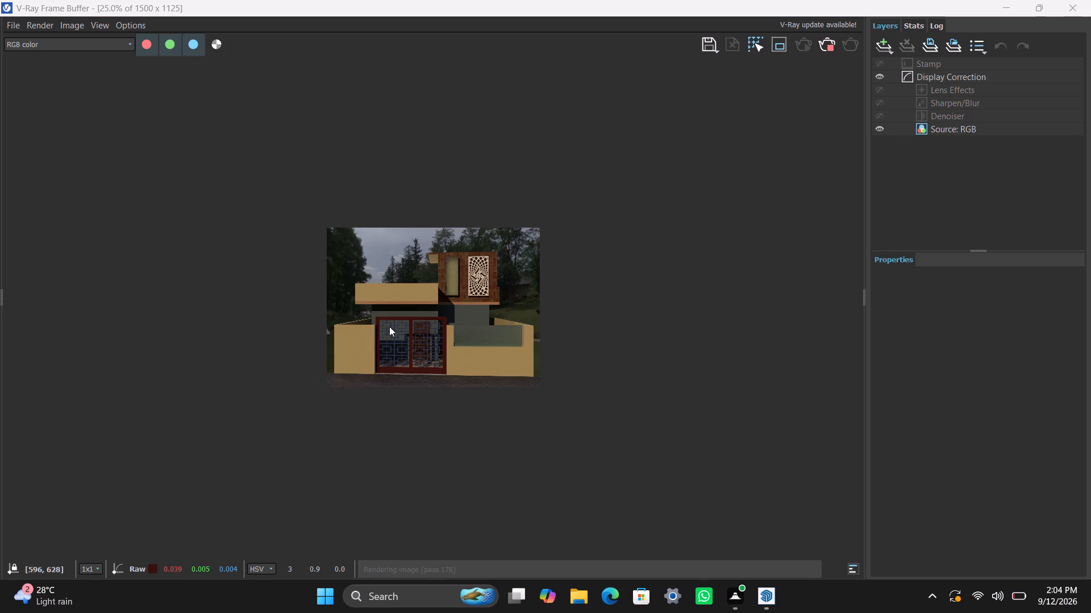
pyautogui.scroll(1, 389, 326)
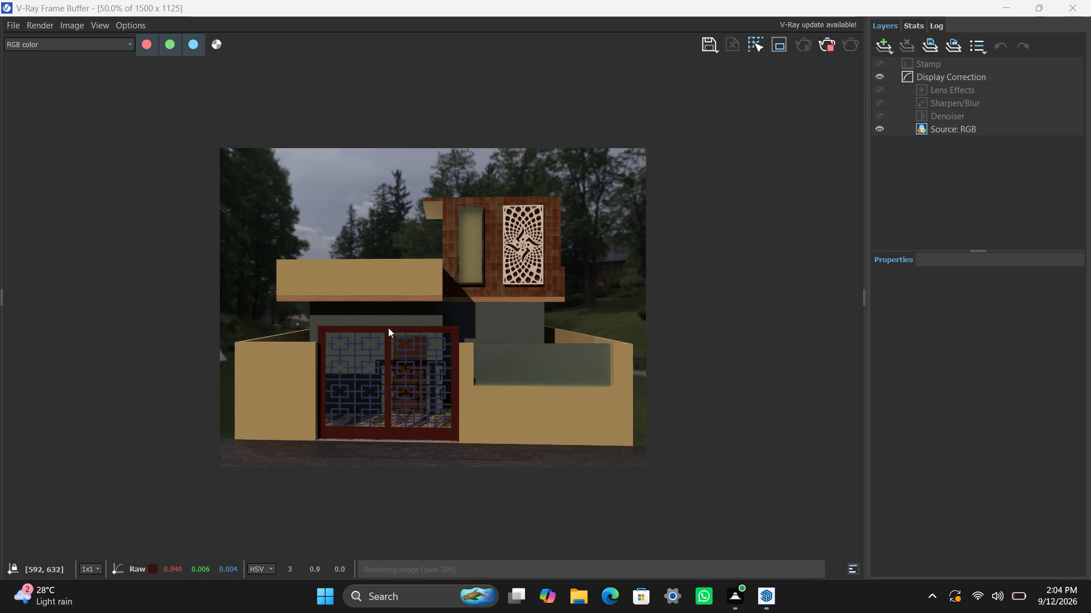
pyautogui.scroll(1, 427, 332)
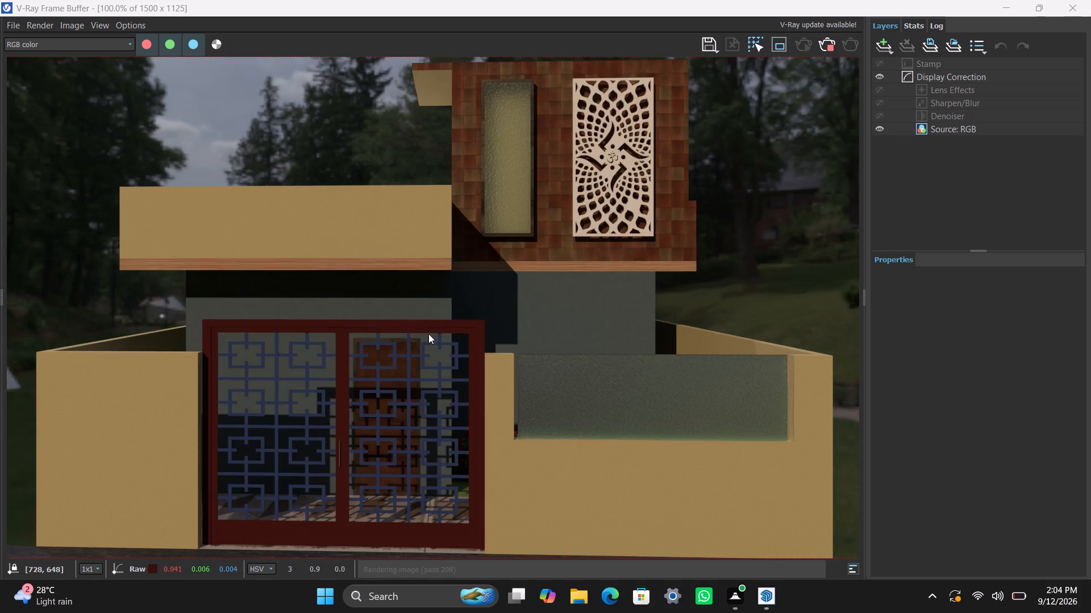
pyautogui.scroll(-1, 431, 352)
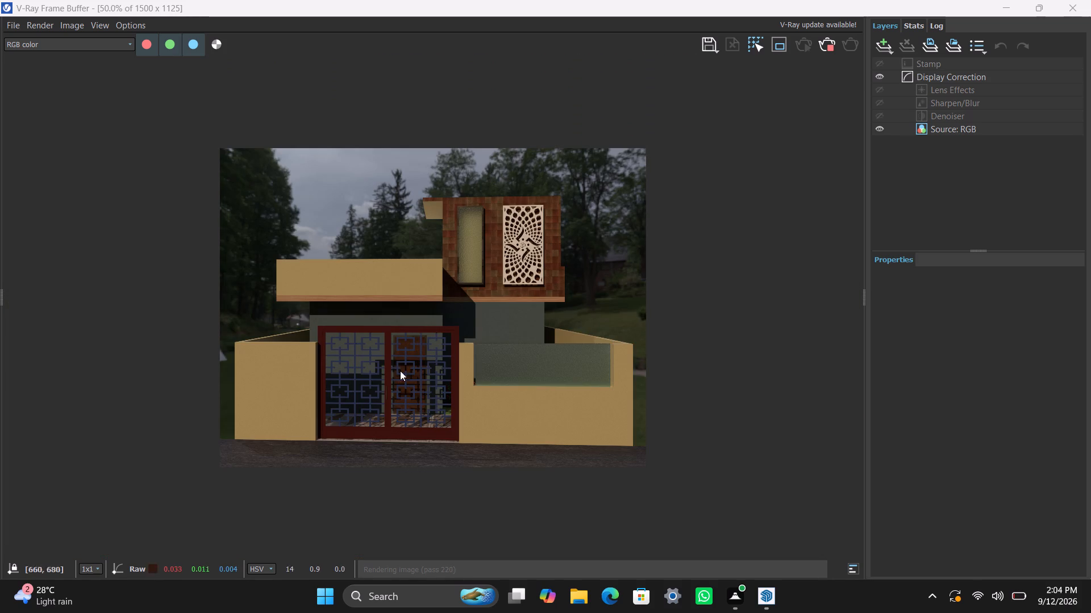
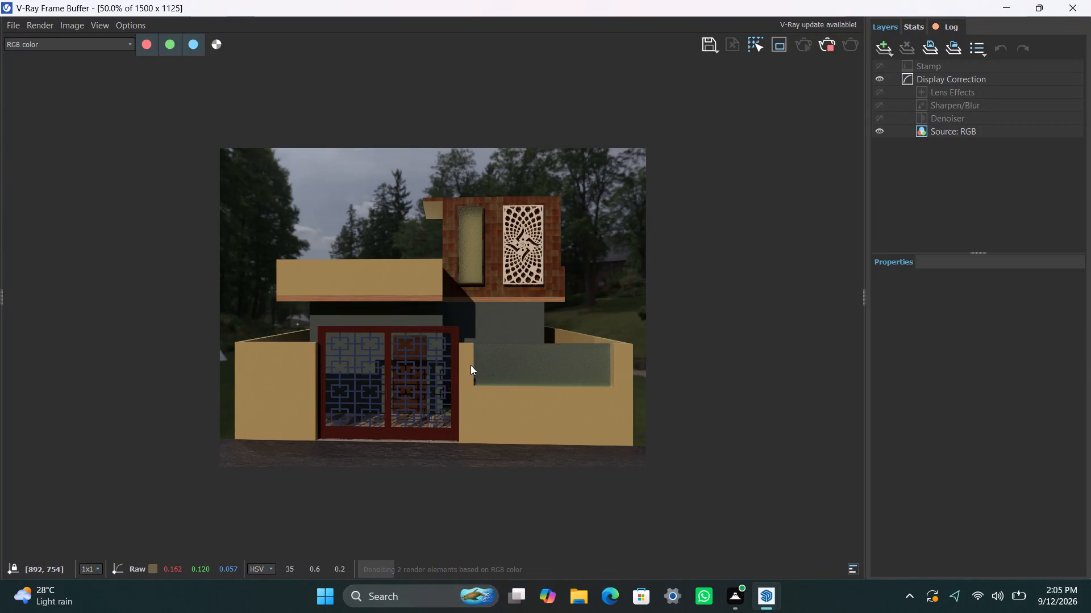
# Examine the front render around the gate and compound wall at reduced and enlarged sizes while denoising runs.
pyautogui.scroll(1, 470, 365)
pyautogui.scroll(-2, 453, 393)
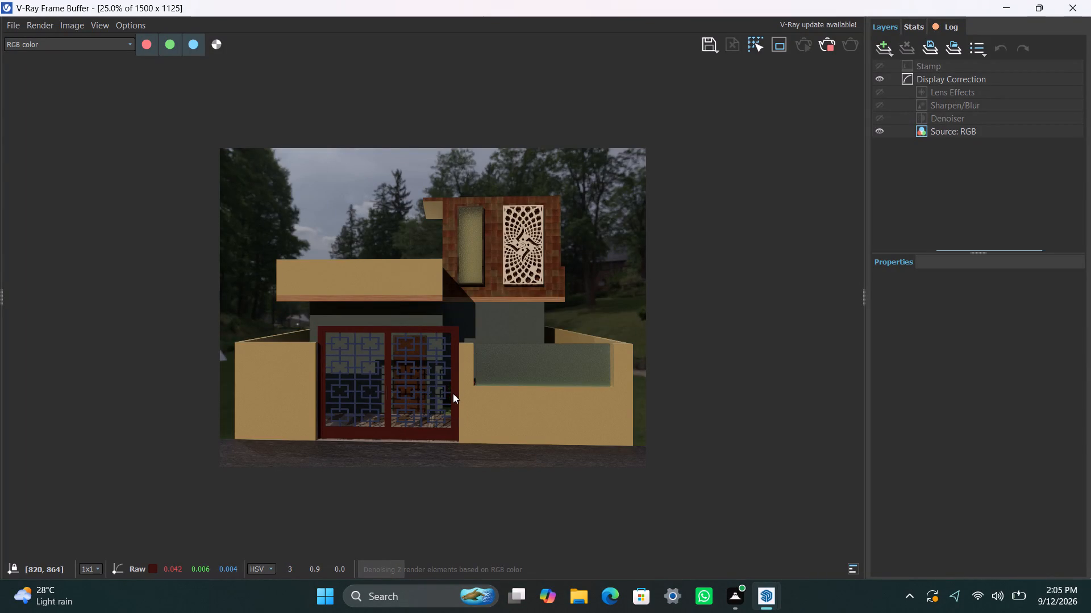
pyautogui.scroll(2, 453, 393)
pyautogui.scroll(2, 443, 343)
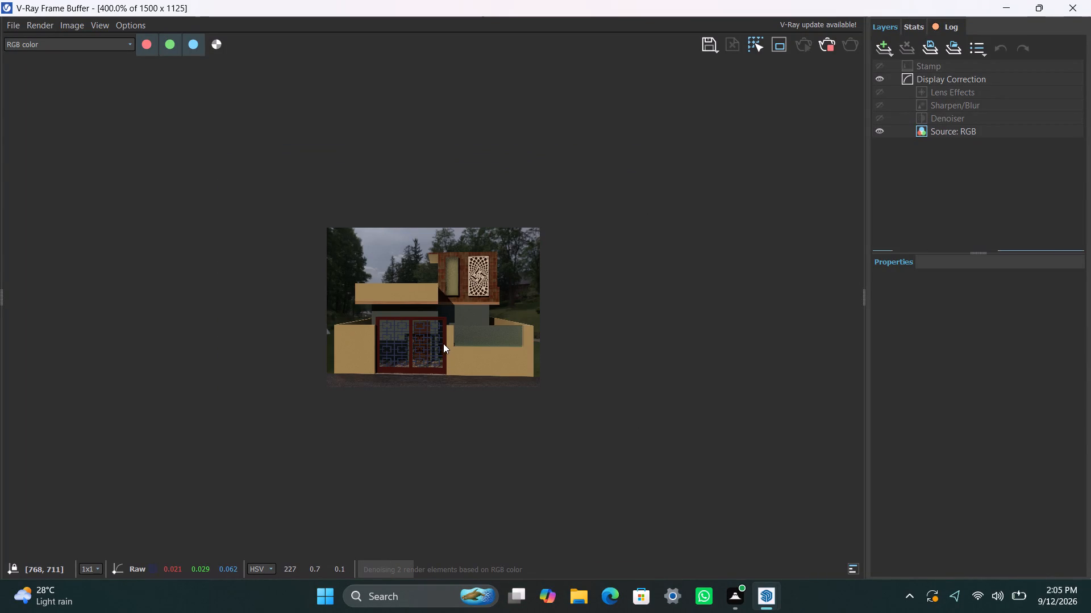
# Minimize the V-Ray Frame Buffer and return to the two-point front perspective of the house model.
pyautogui.click(1006, 1)
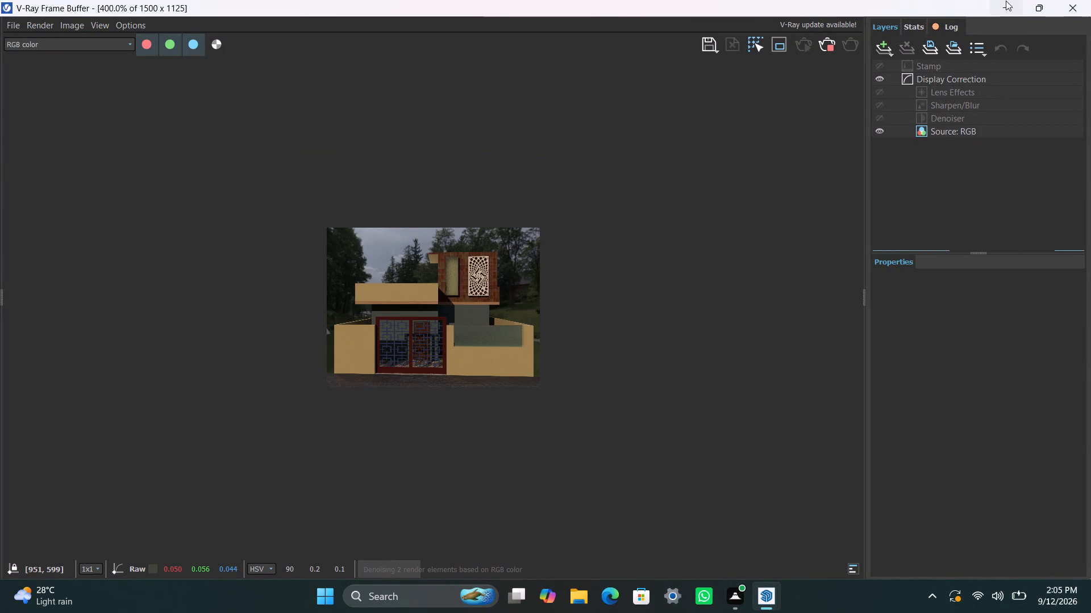
pyautogui.rightClick(987, 183)
pyautogui.click(999, 2)
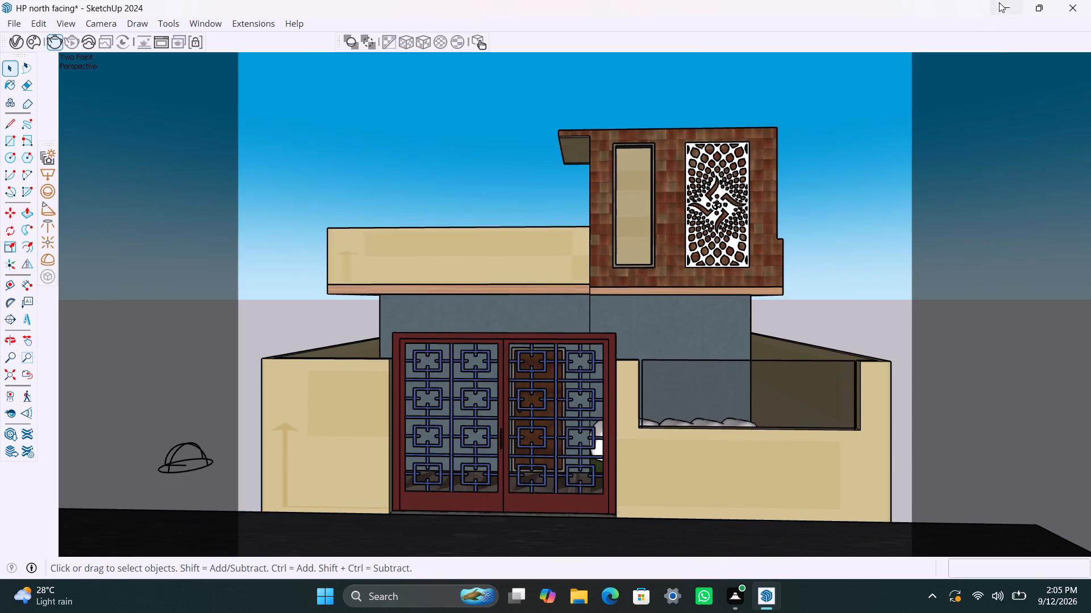
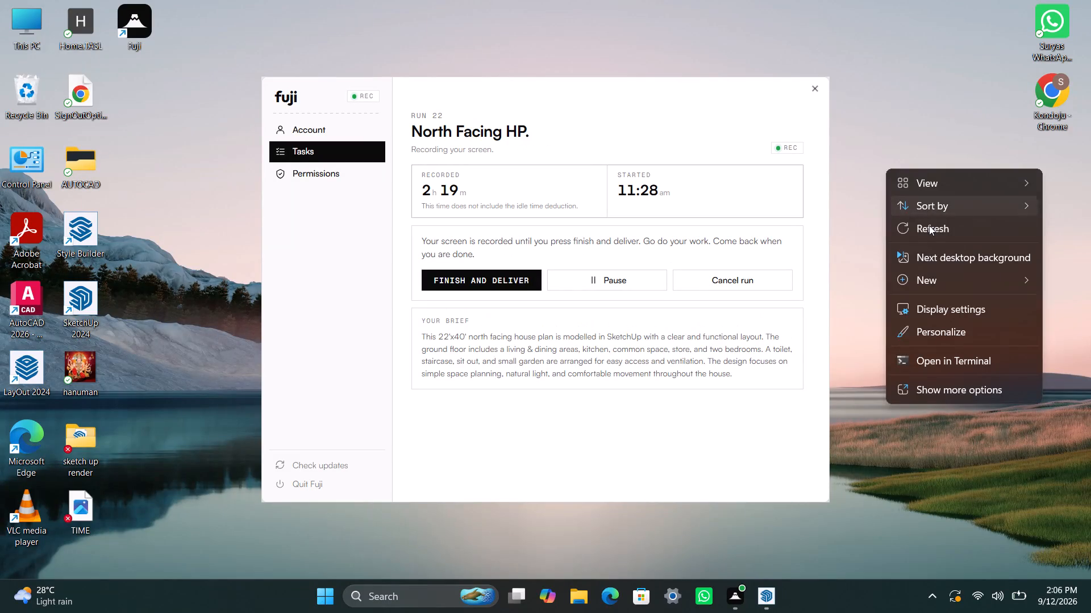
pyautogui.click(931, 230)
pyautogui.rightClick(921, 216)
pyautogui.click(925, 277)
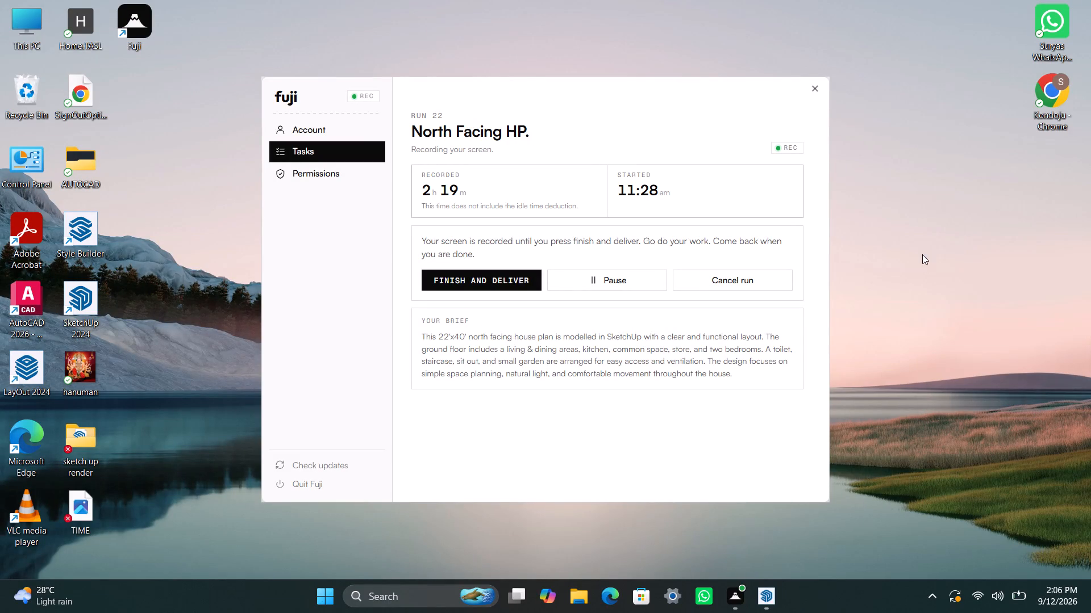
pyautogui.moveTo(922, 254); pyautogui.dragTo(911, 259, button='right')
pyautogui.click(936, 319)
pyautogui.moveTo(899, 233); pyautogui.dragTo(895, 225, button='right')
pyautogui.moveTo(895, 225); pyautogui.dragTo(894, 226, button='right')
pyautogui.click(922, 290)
# Switch back to the V-Ray Frame Buffer and examine the full front render of the house at reduced and enlarged sizes.
pyautogui.click(772, 606)
pyautogui.scroll(-3, 556, 370)
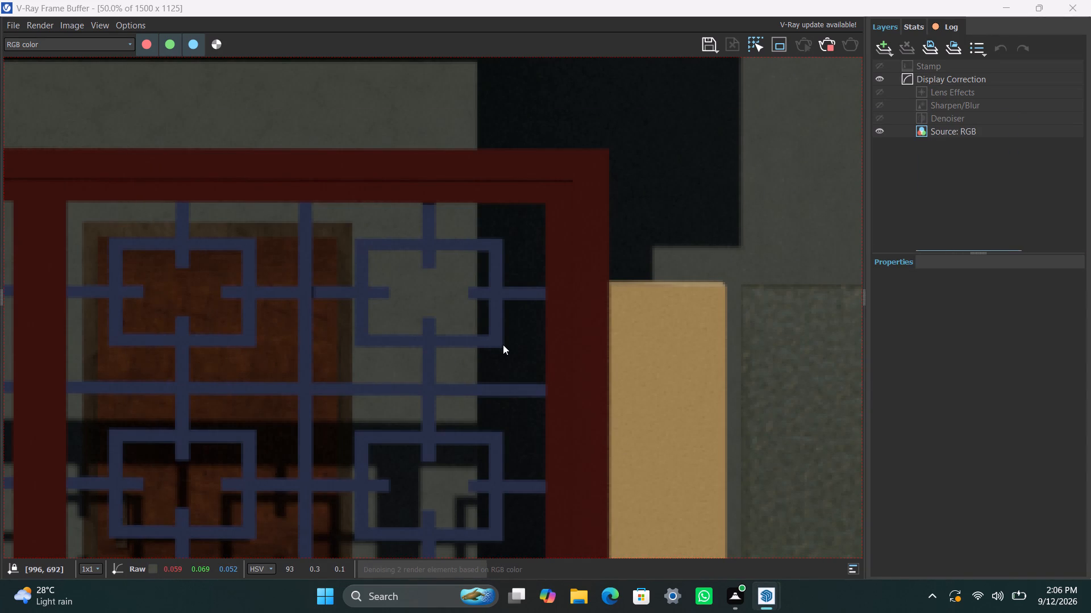
pyautogui.scroll(-5, 503, 345)
pyautogui.scroll(1, 506, 345)
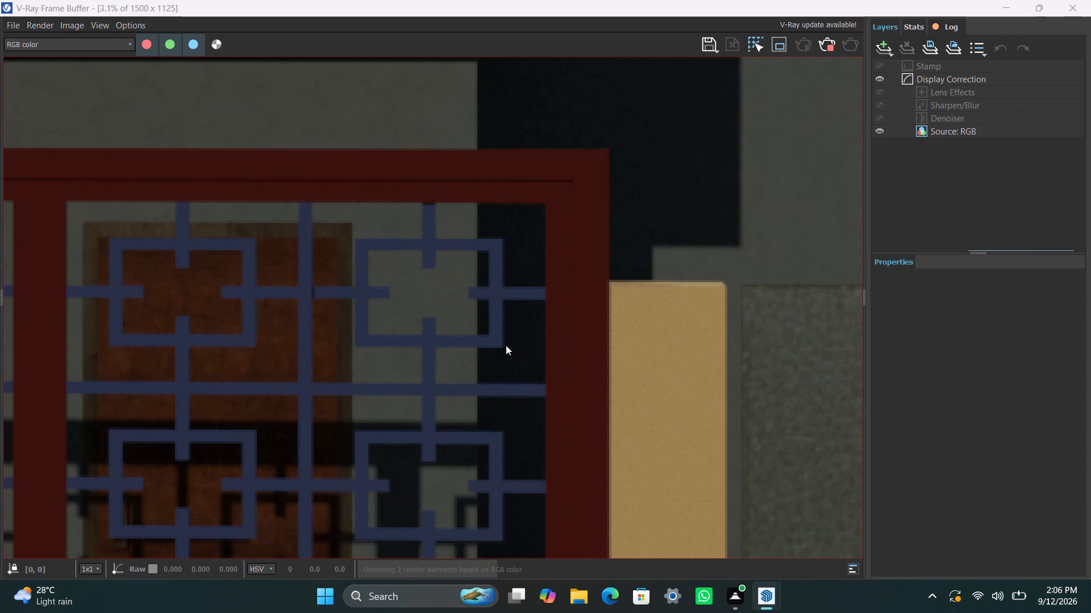
pyautogui.scroll(2, 506, 345)
pyautogui.scroll(-4, 506, 340)
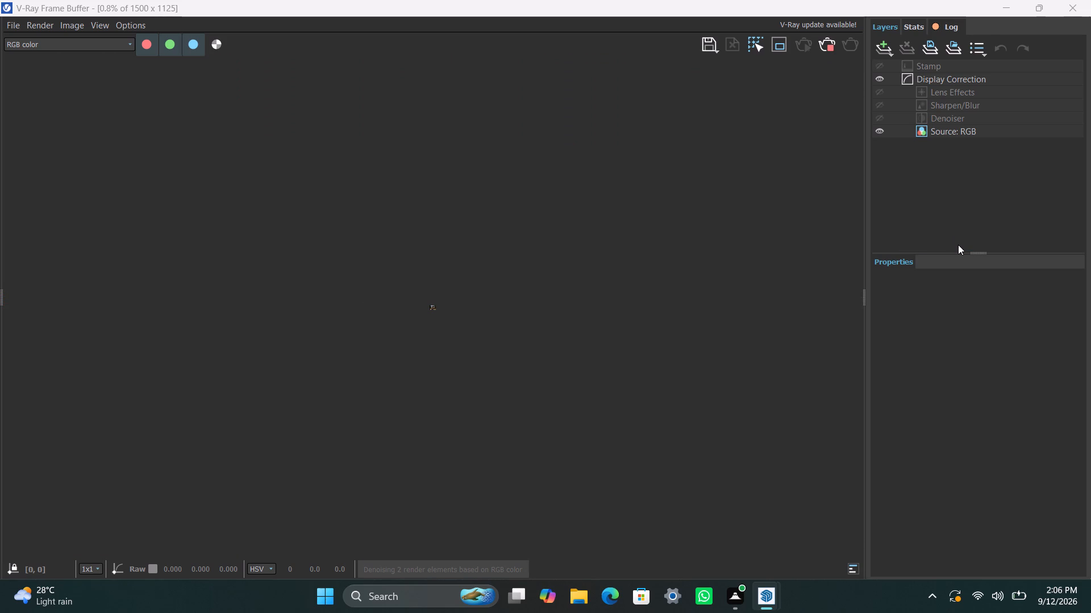
pyautogui.scroll(2, 463, 303)
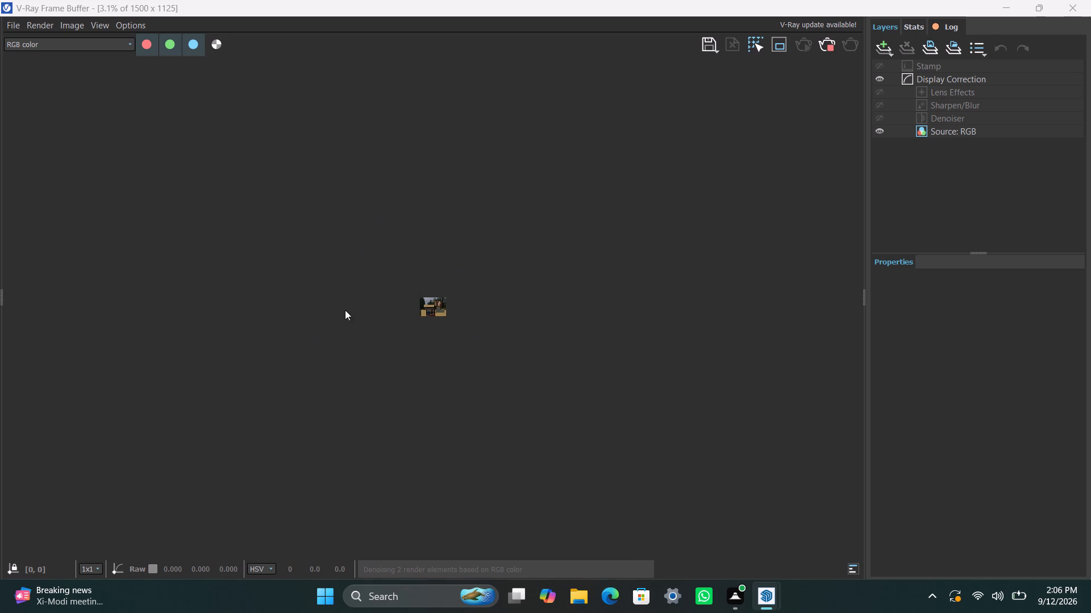
pyautogui.press('space')
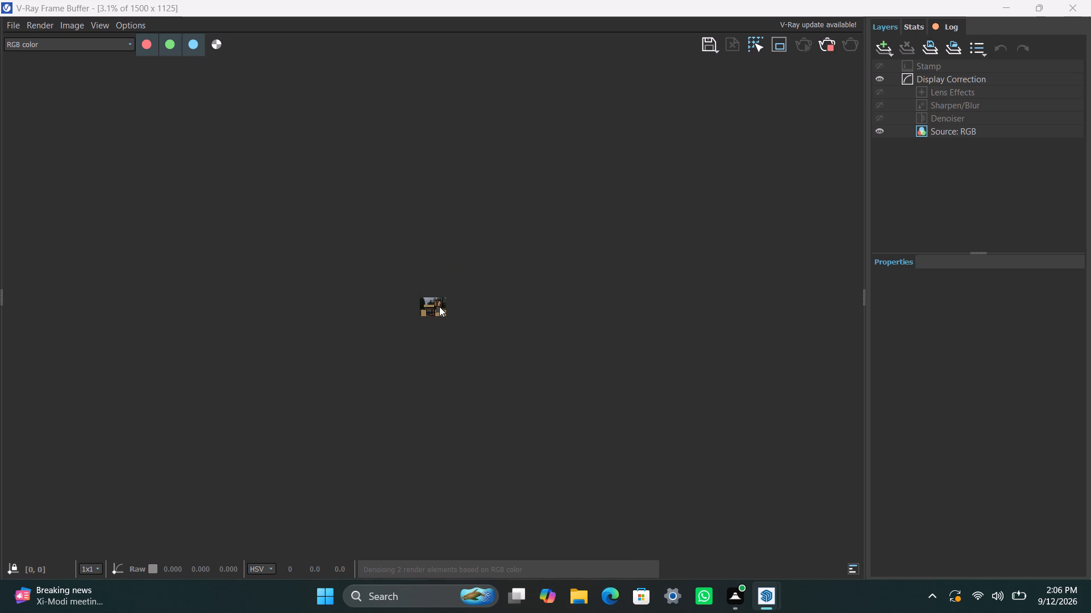
pyautogui.scroll(3, 439, 306)
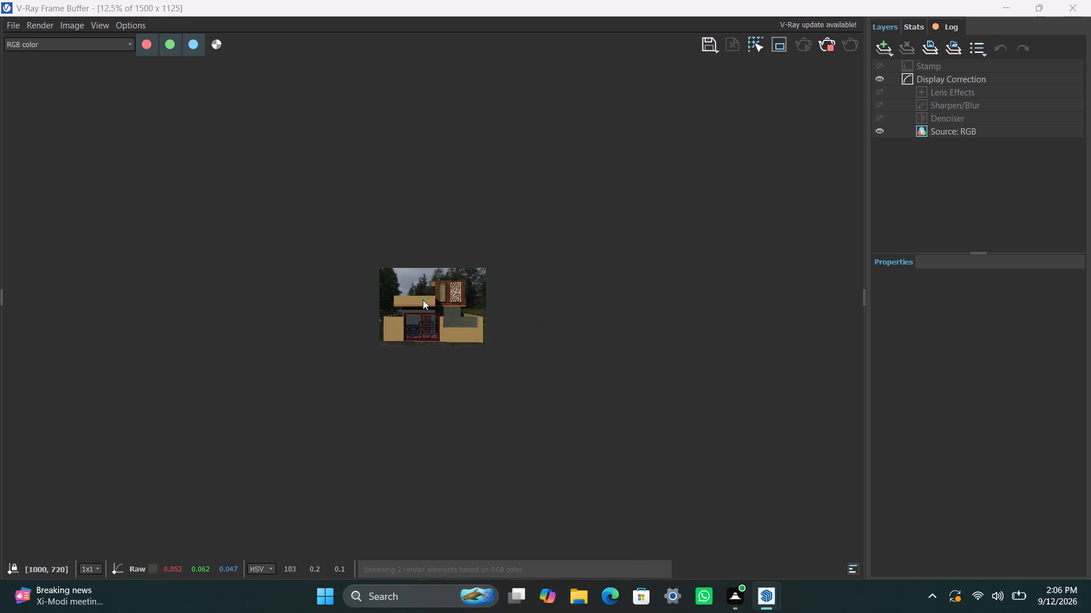
pyautogui.scroll(2, 530, 308)
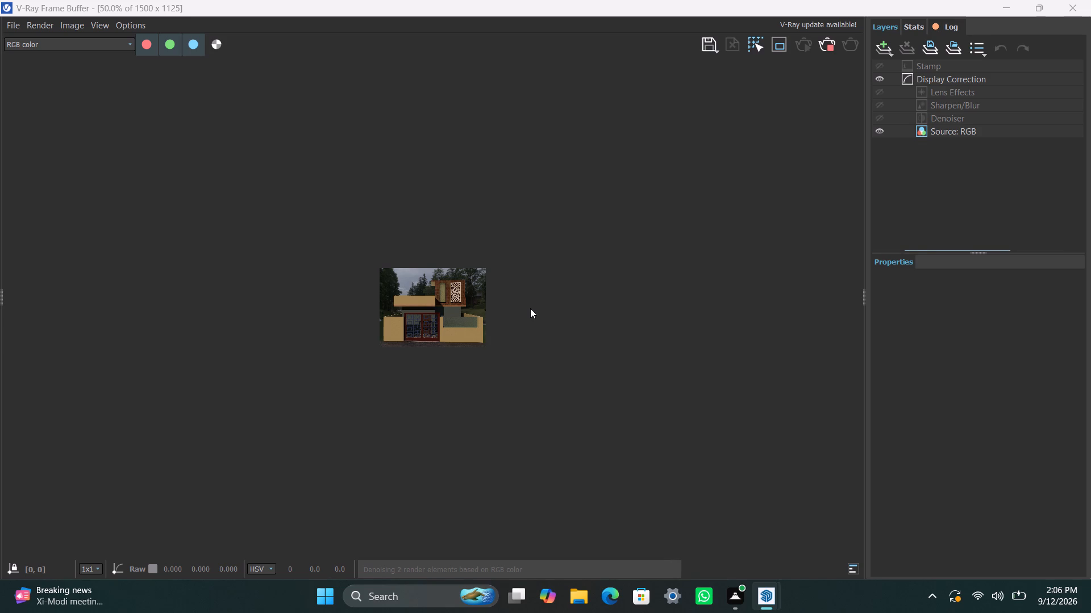
pyautogui.scroll(1, 516, 318)
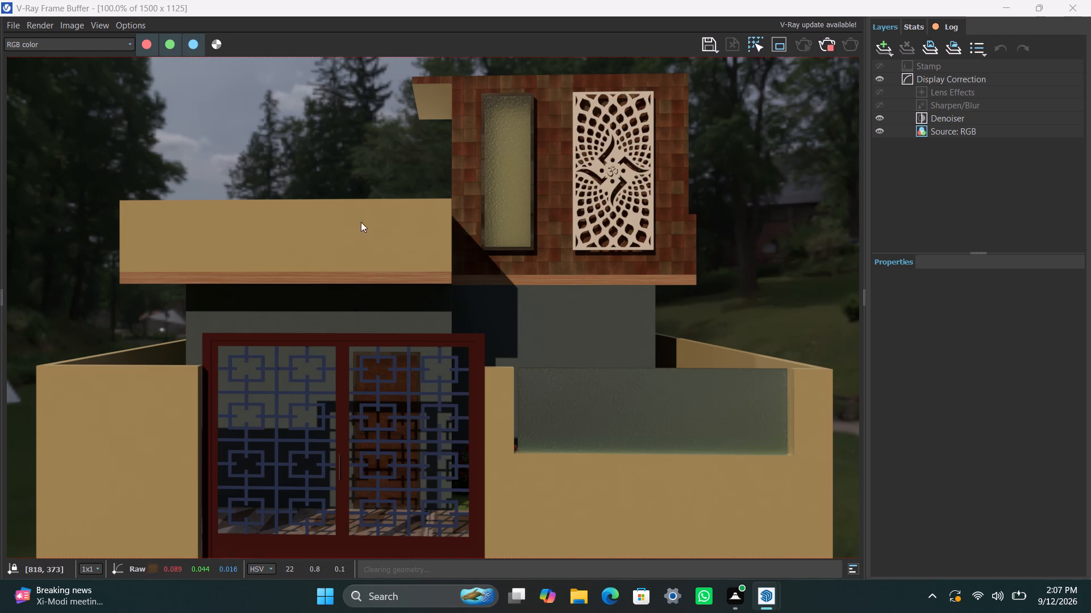
pyautogui.press('space')
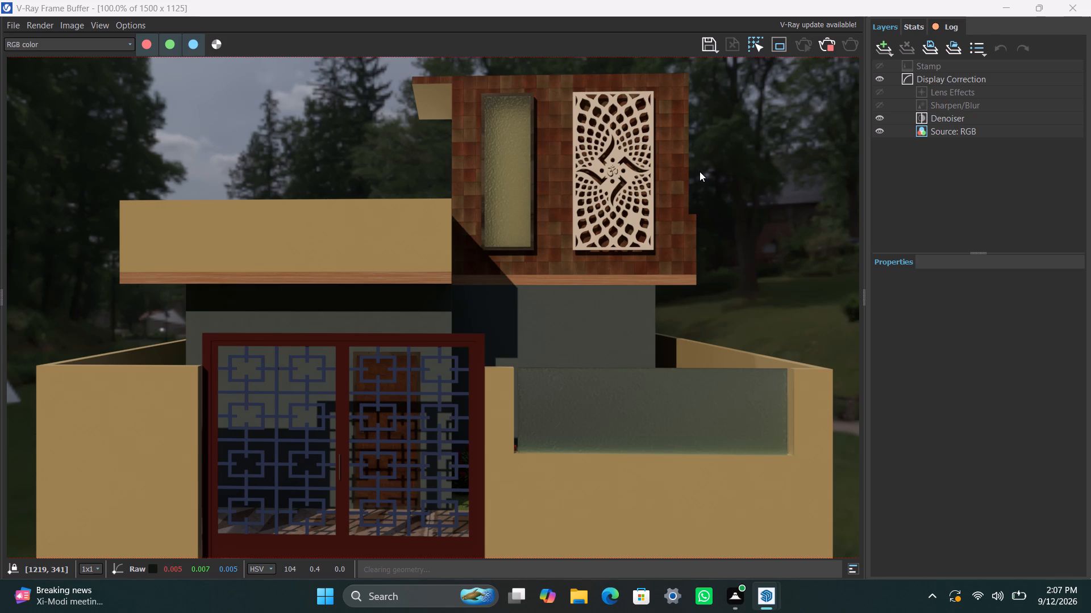
pyautogui.scroll(-3, 506, 229)
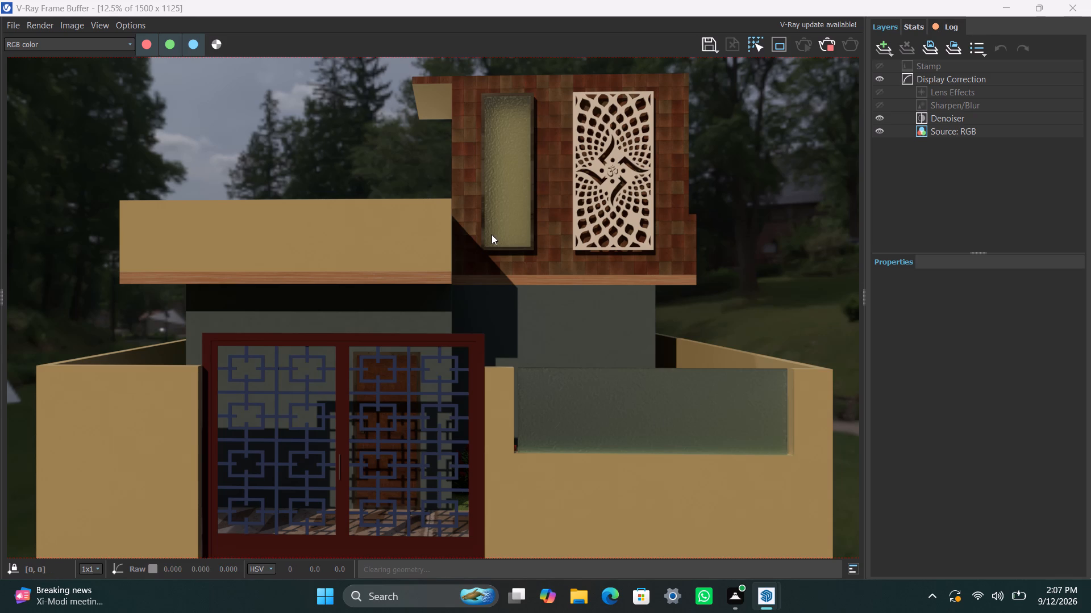
pyautogui.scroll(-2, 489, 246)
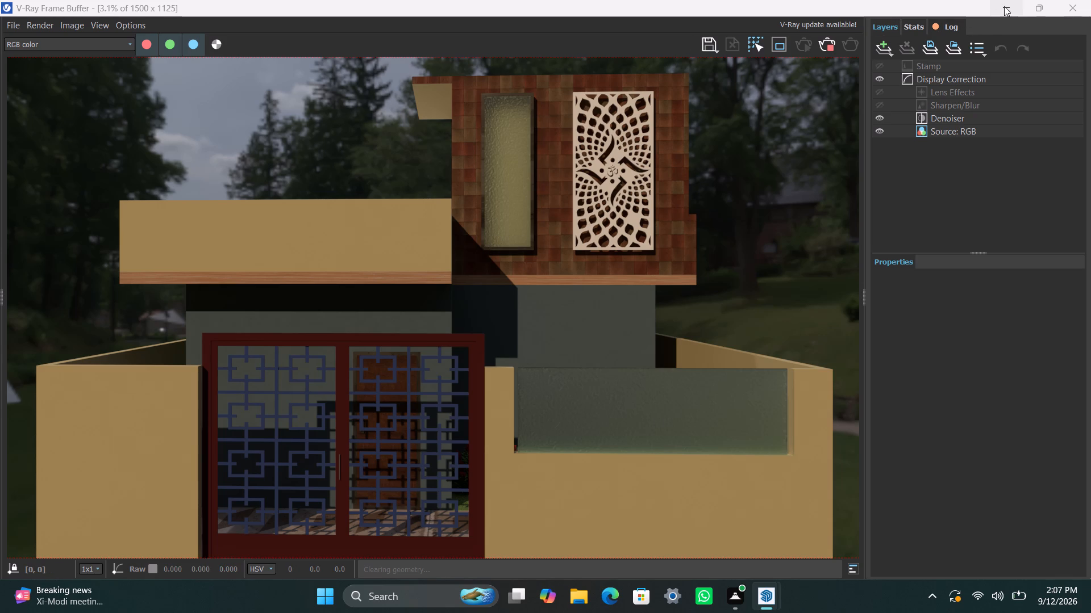
# Minimize the V-Ray Frame Buffer and return to the two-point front perspective of the house model.
pyautogui.click(1004, 6)
pyautogui.rightClick(988, 182)
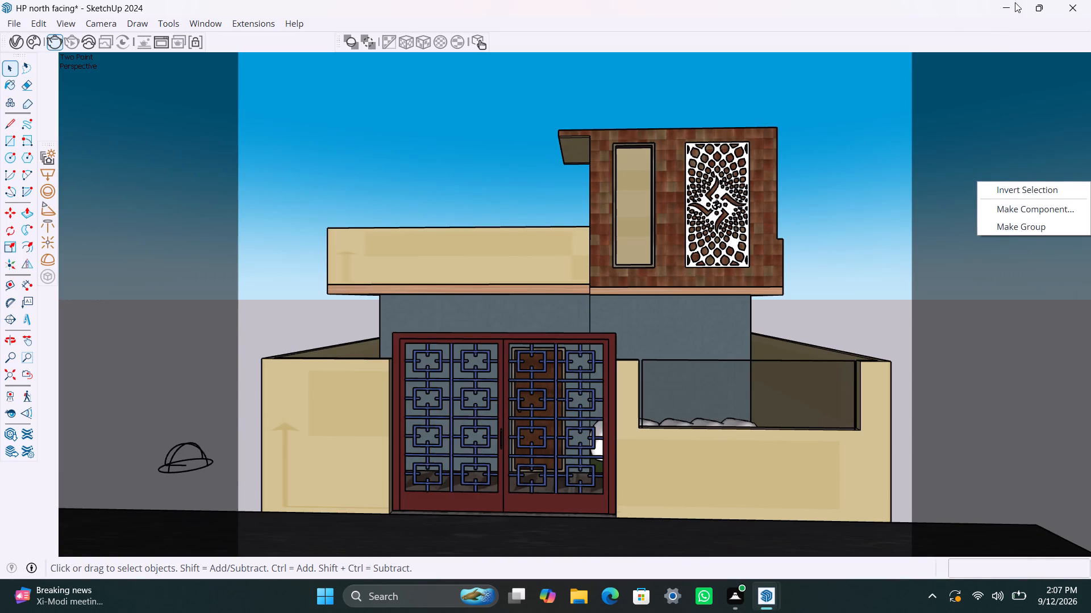
pyautogui.click(1015, 2)
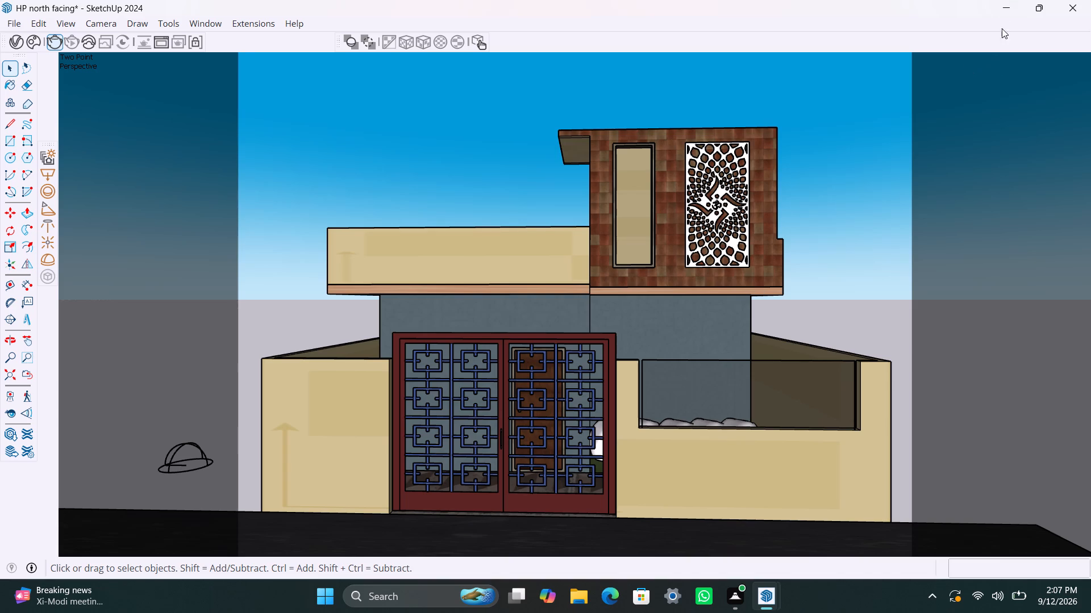
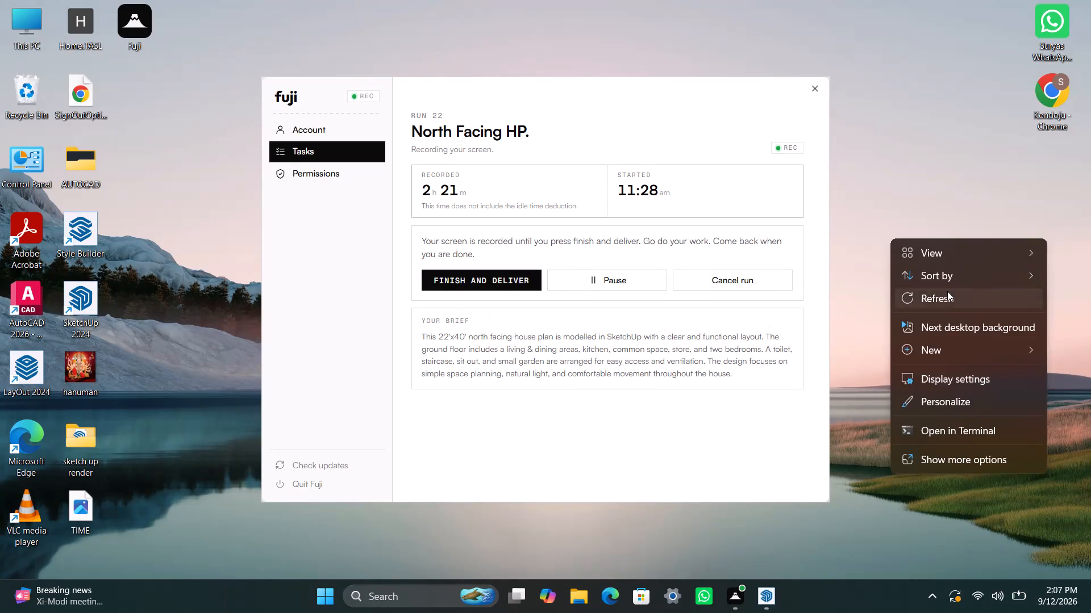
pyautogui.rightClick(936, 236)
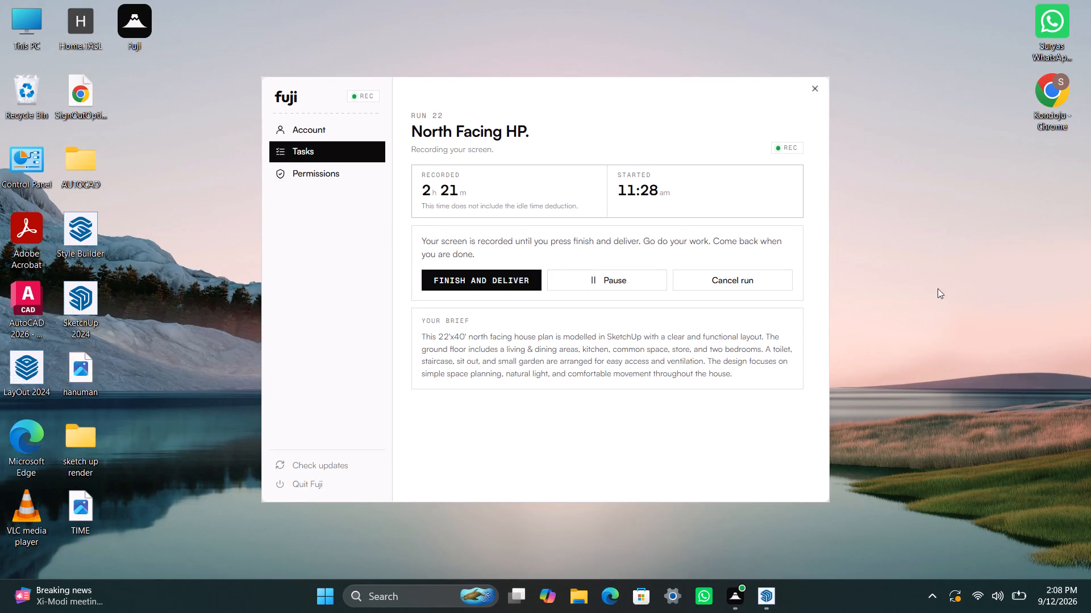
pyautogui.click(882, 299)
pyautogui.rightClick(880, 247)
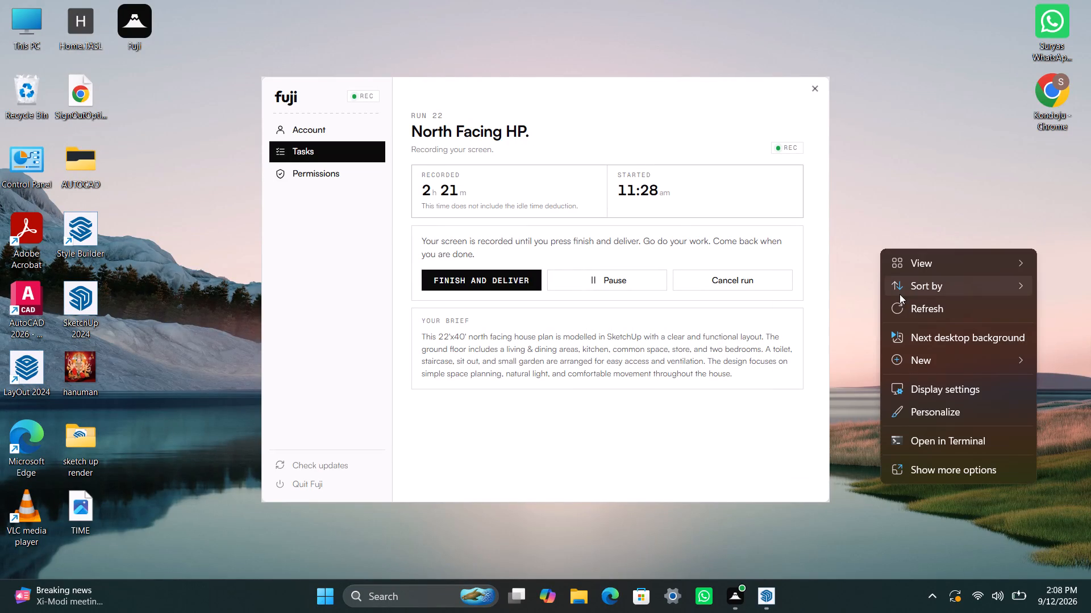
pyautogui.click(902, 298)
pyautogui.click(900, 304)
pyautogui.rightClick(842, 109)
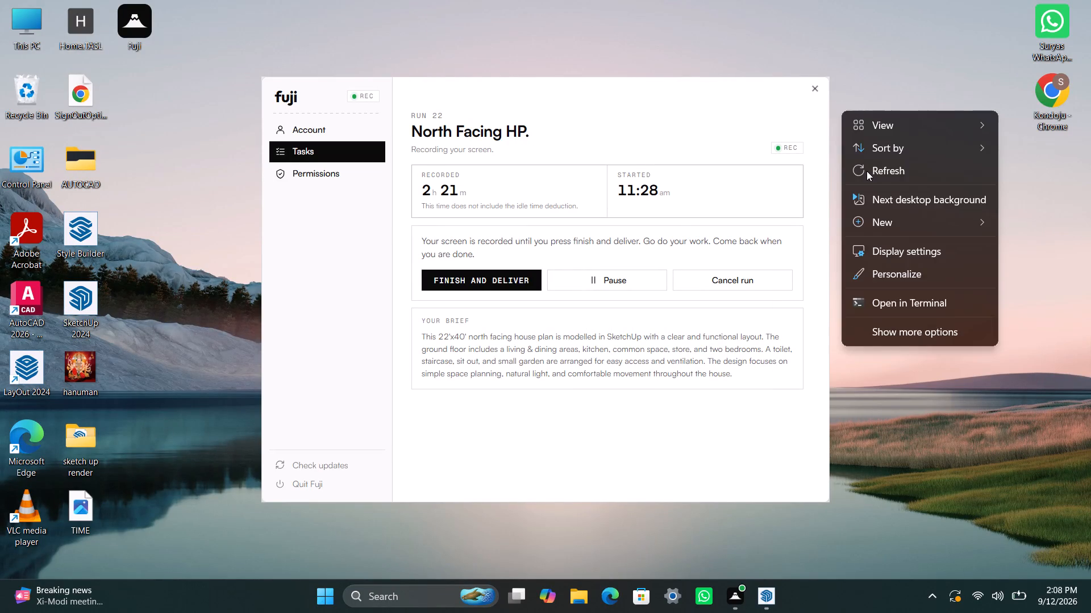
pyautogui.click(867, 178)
# Switch to the V-Ray Frame Buffer and examine the rendered front elevation, including the gate, compound wall, glass panel and upper-floor facade.
pyautogui.click(771, 593)
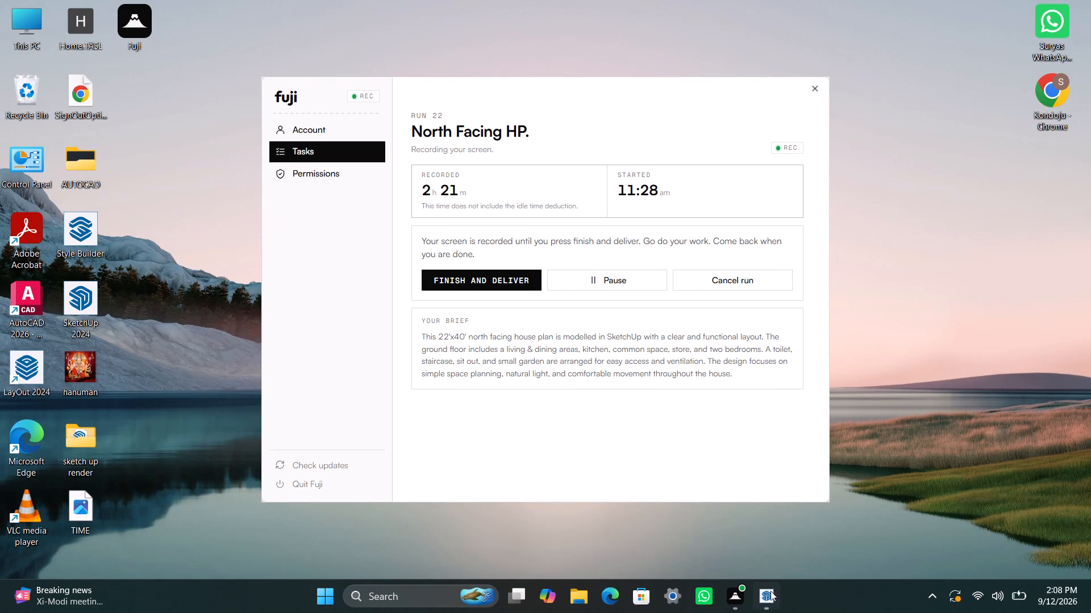
pyautogui.scroll(3, 438, 292)
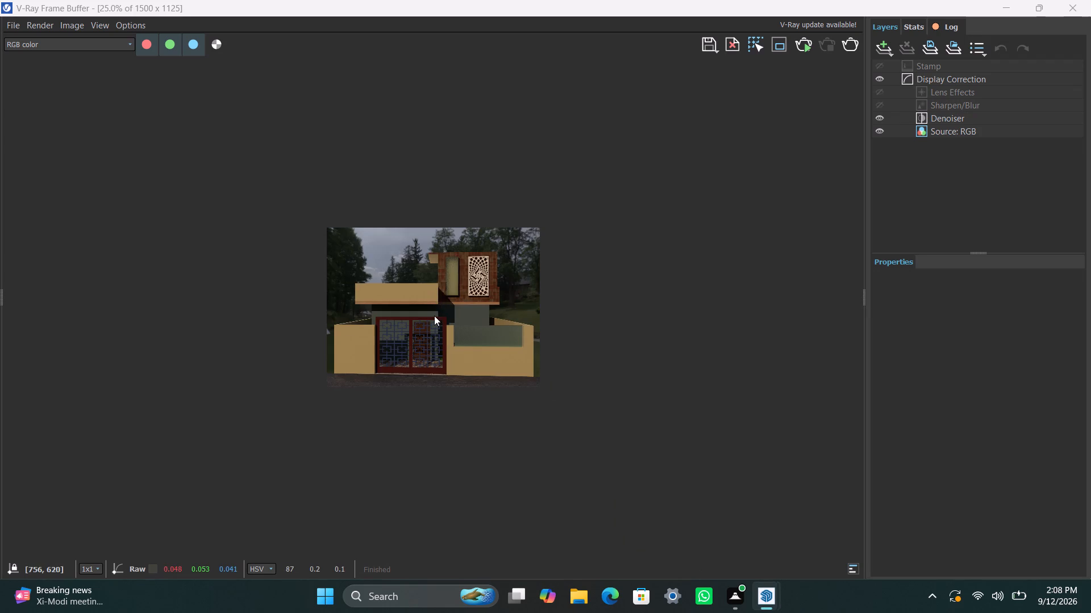
pyautogui.scroll(1, 434, 316)
pyautogui.press('space')
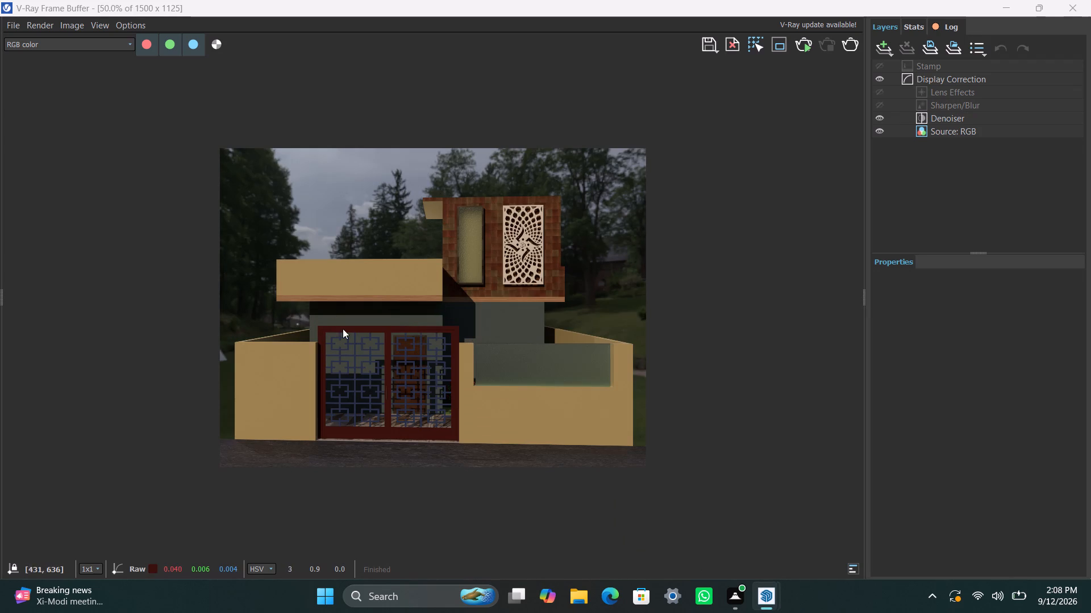
pyautogui.scroll(1, 373, 350)
pyautogui.scroll(-1, 397, 339)
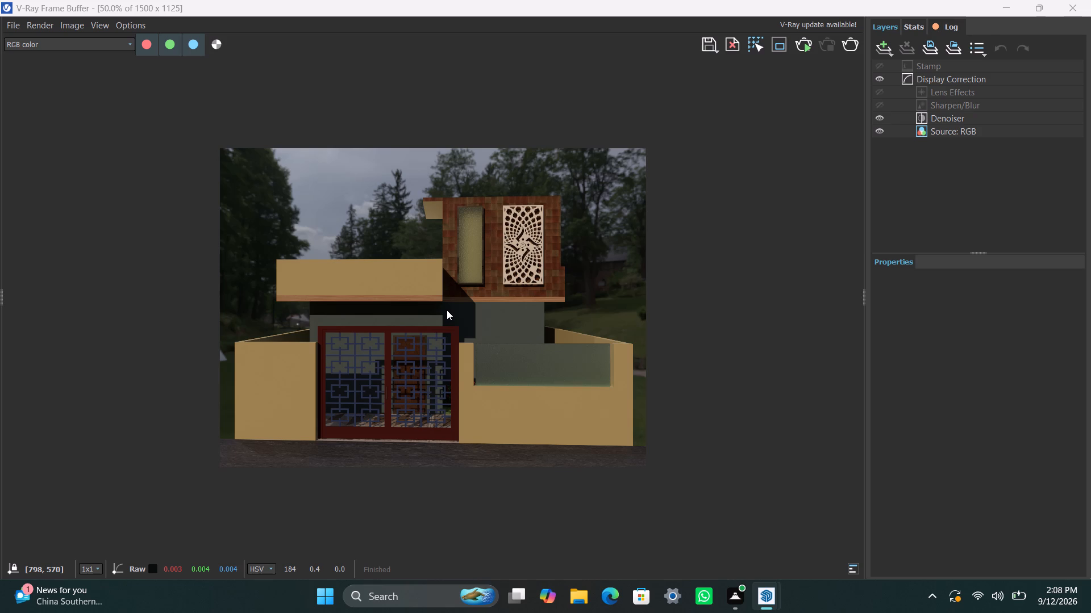
pyautogui.press('space')
pyautogui.press('space')
pyautogui.scroll(-1, 426, 309)
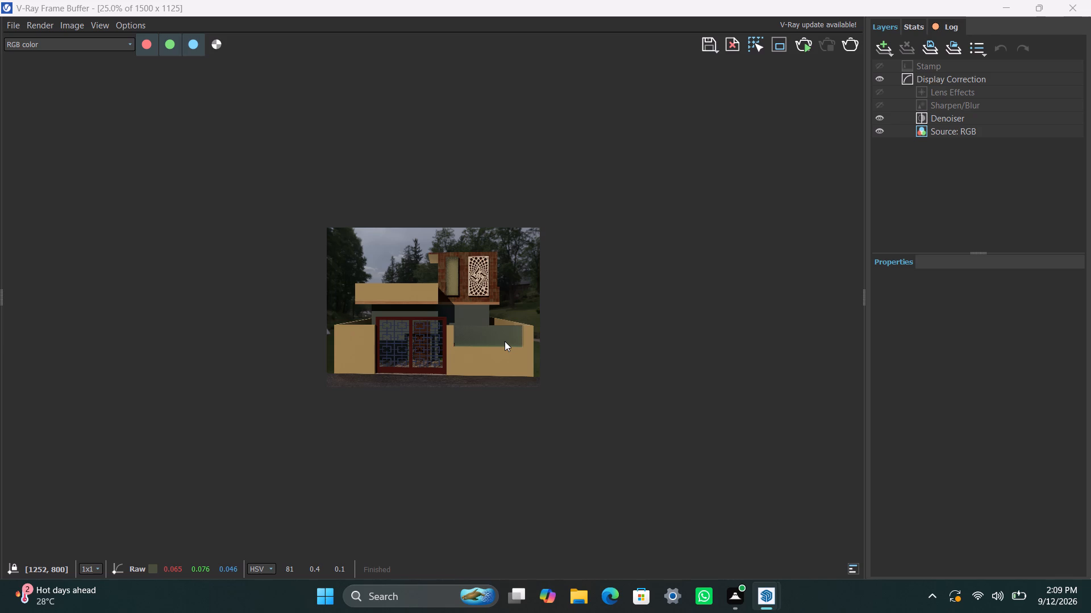
pyautogui.scroll(2, 515, 375)
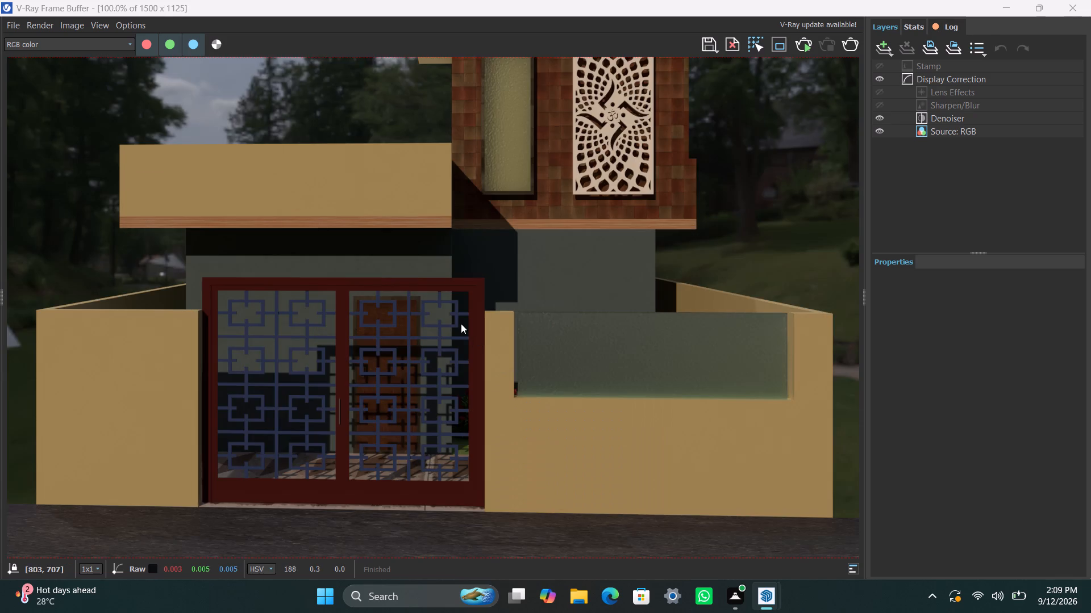
pyautogui.scroll(-1, 460, 325)
pyautogui.press('space')
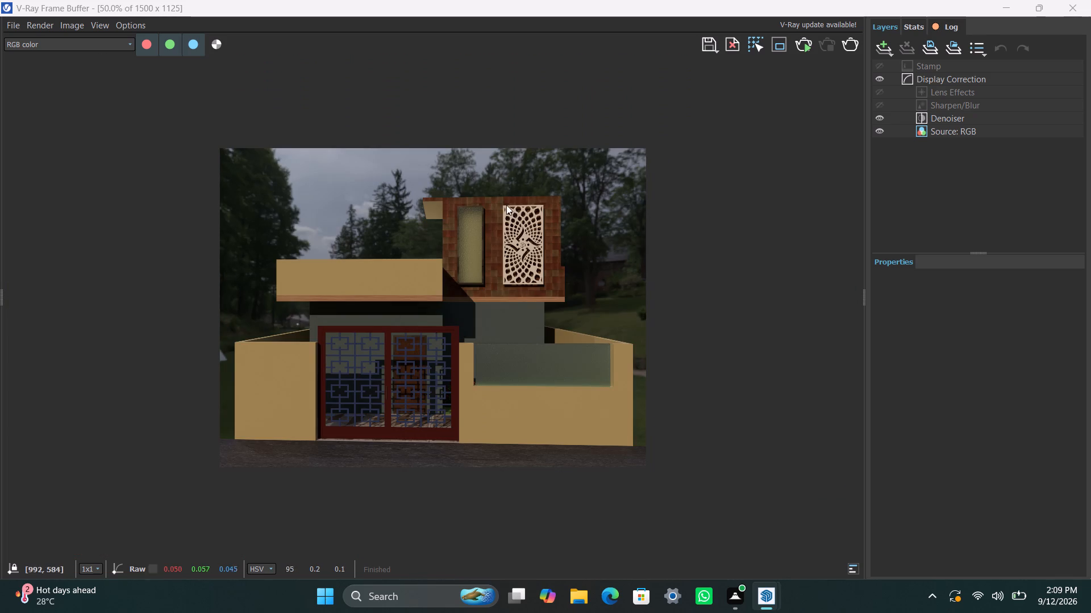
pyautogui.scroll(1, 389, 294)
pyautogui.scroll(-1, 403, 306)
pyautogui.scroll(1, 403, 306)
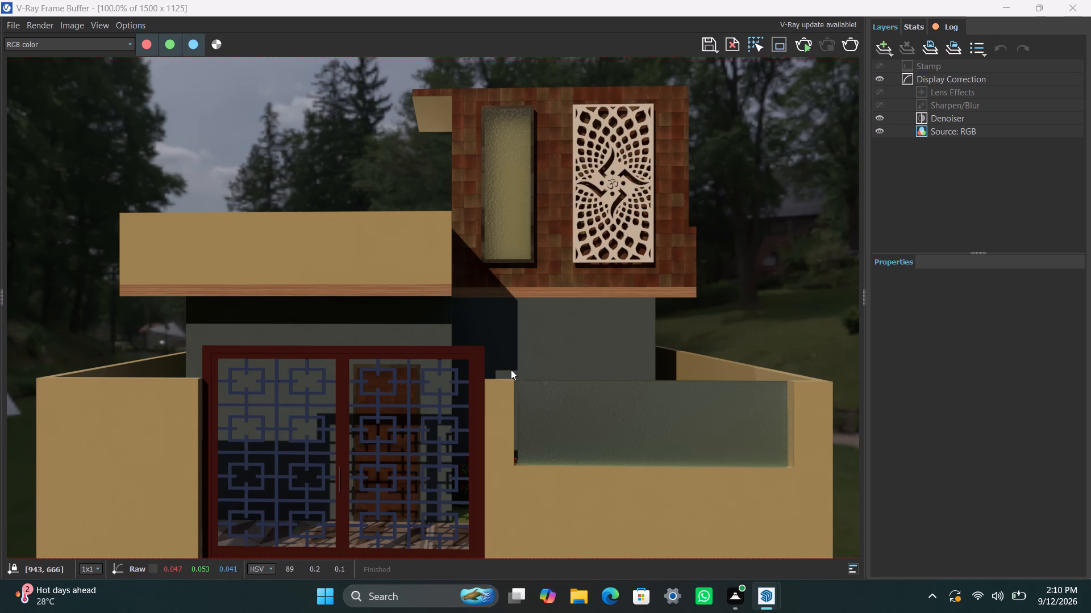
pyautogui.scroll(-1, 501, 370)
pyautogui.scroll(1, 494, 370)
pyautogui.scroll(-1, 494, 370)
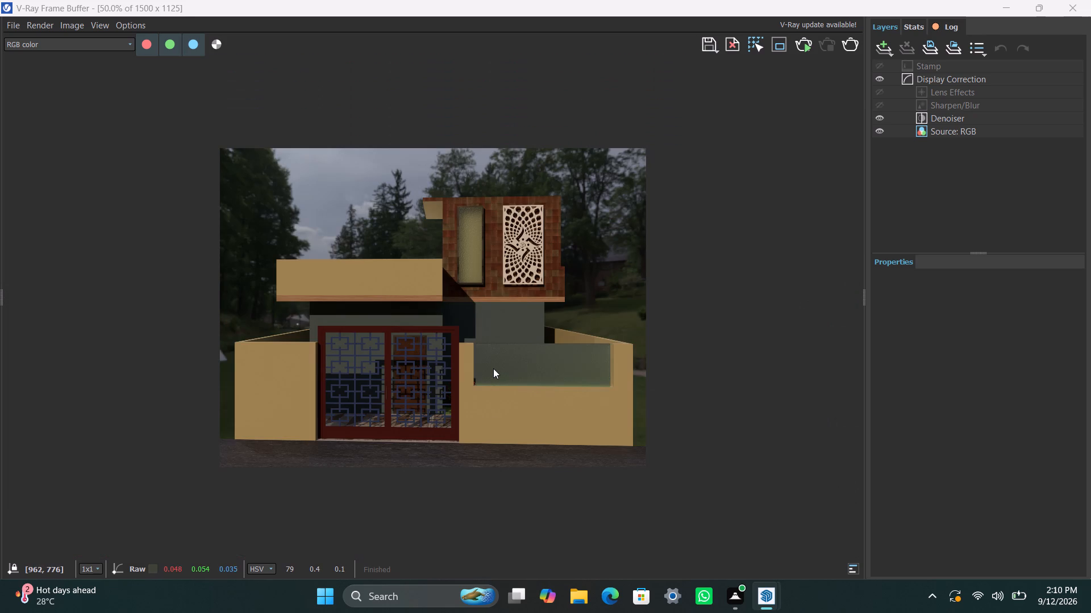
pyautogui.press('space')
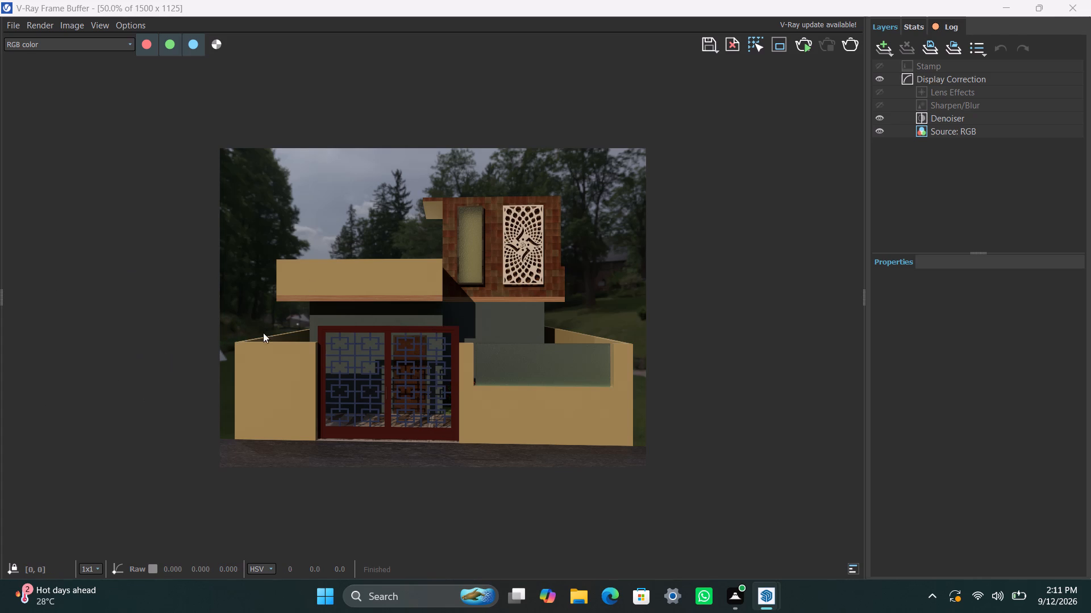
pyautogui.scroll(1, 386, 352)
pyautogui.scroll(-1, 391, 364)
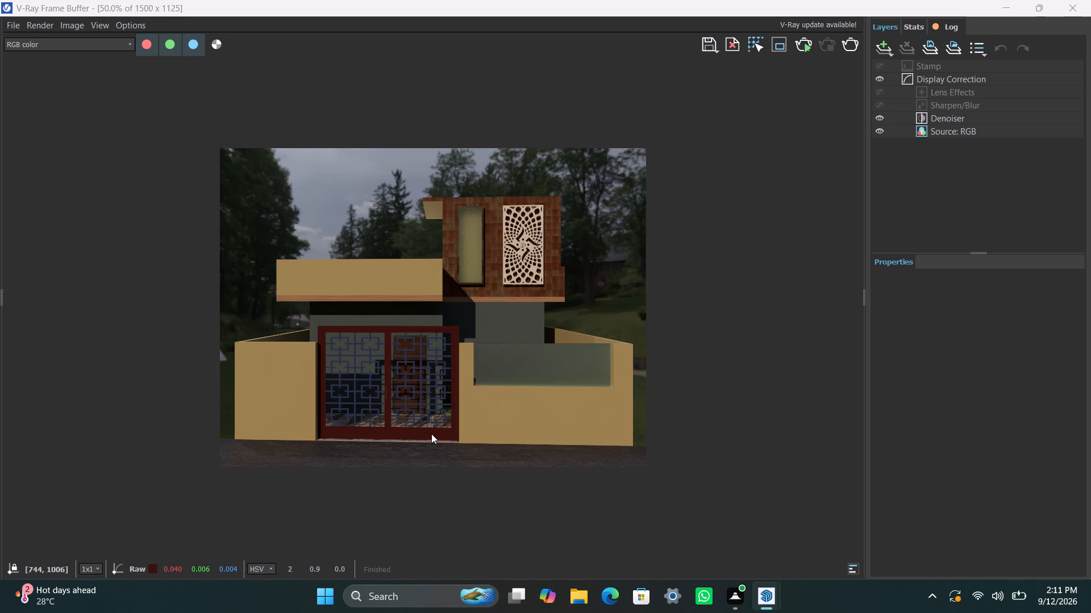
pyautogui.scroll(1, 484, 405)
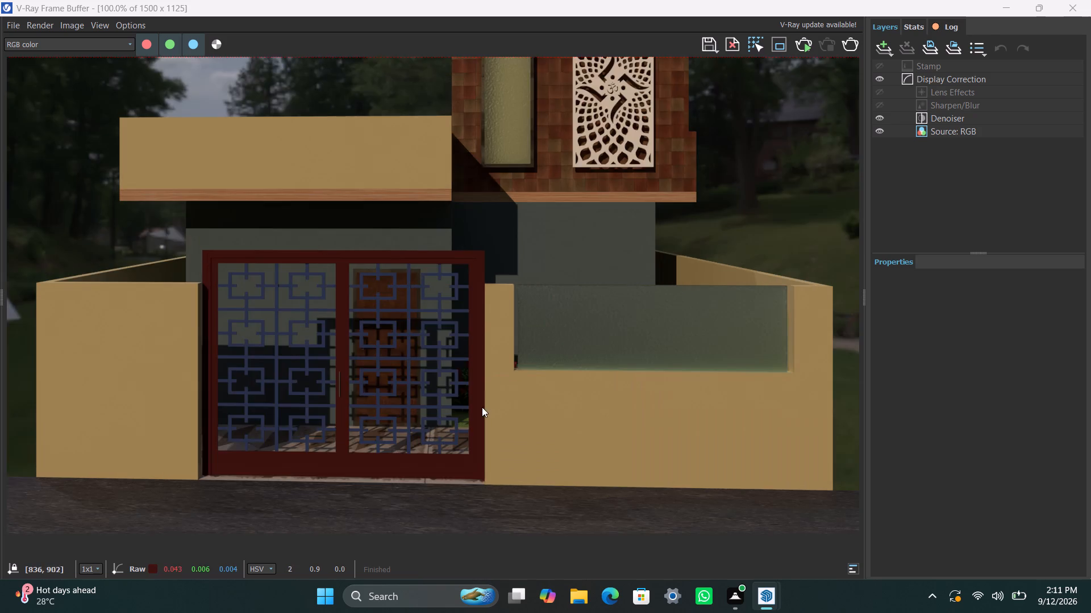
pyautogui.scroll(-1, 482, 409)
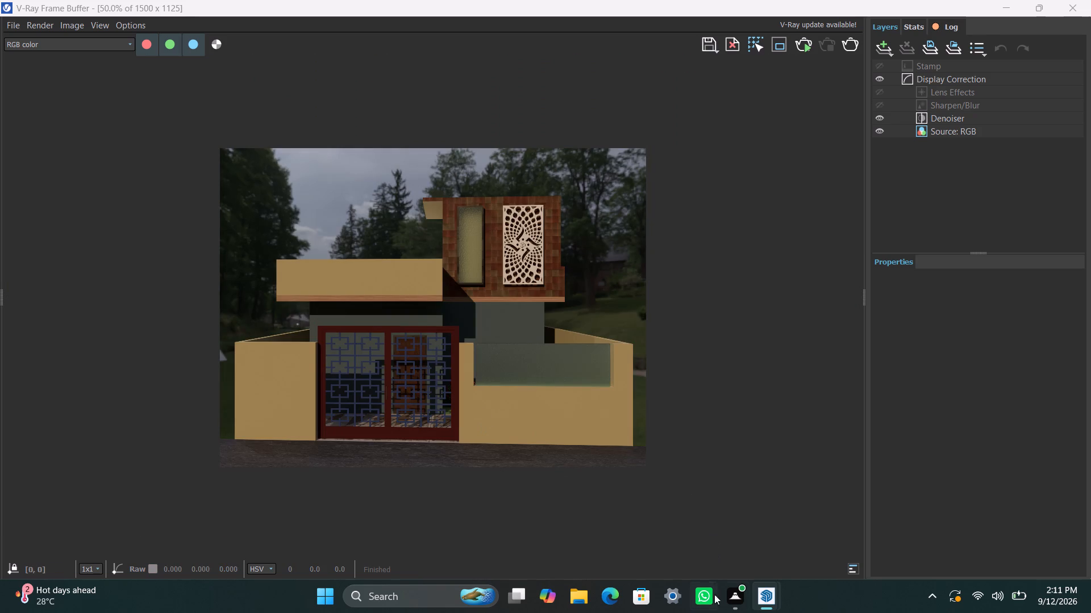
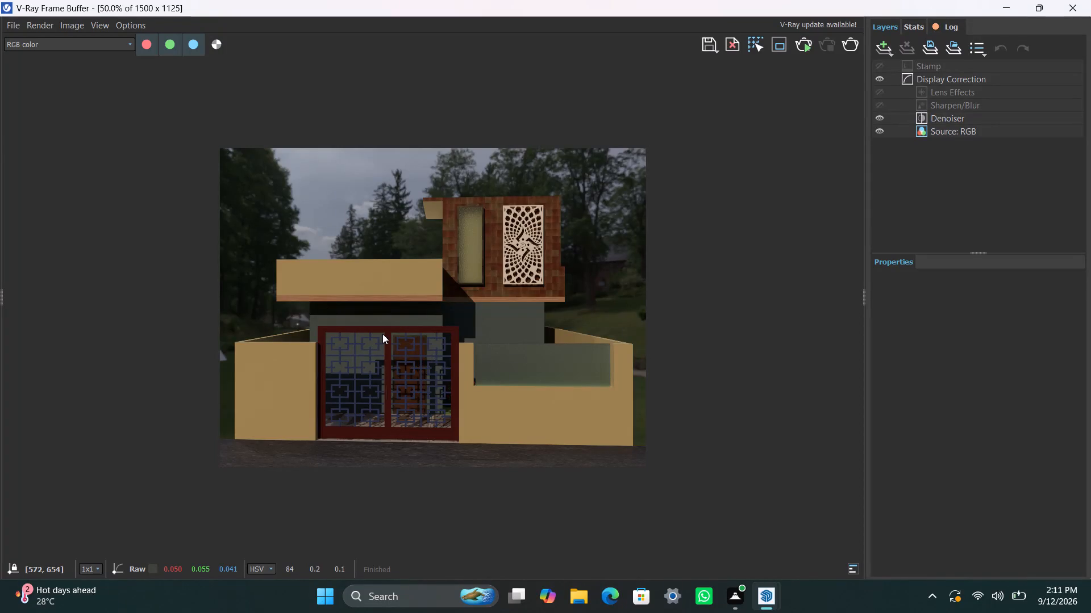
# Examine the gate's lattice and the compound wall's glass panel up close in the rendered front elevation.
pyautogui.scroll(2, 382, 334)
pyautogui.scroll(-2, 382, 334)
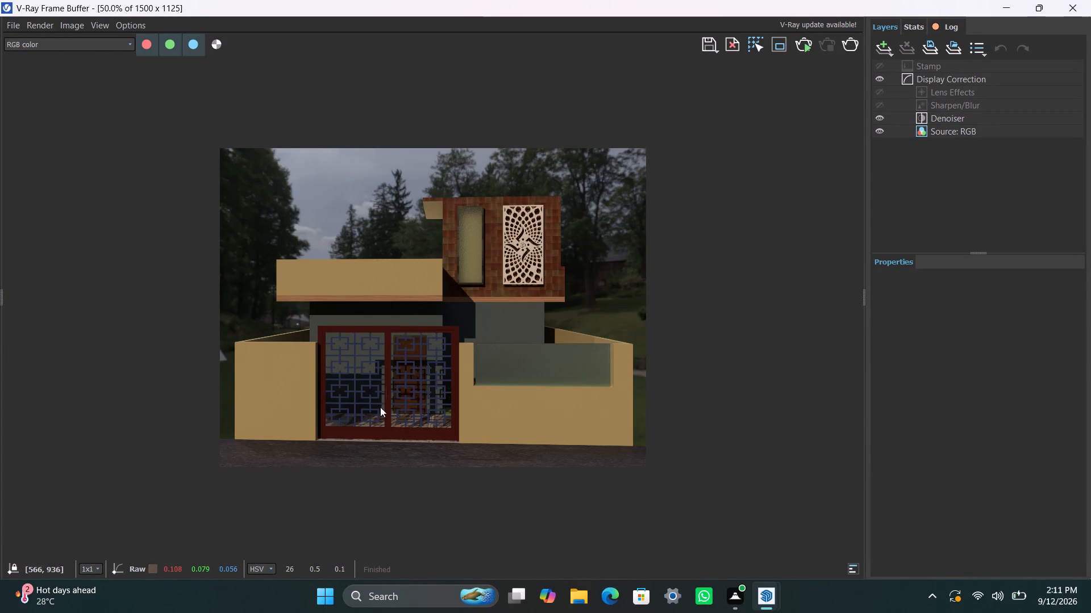
pyautogui.scroll(1, 390, 373)
pyautogui.scroll(-1, 396, 366)
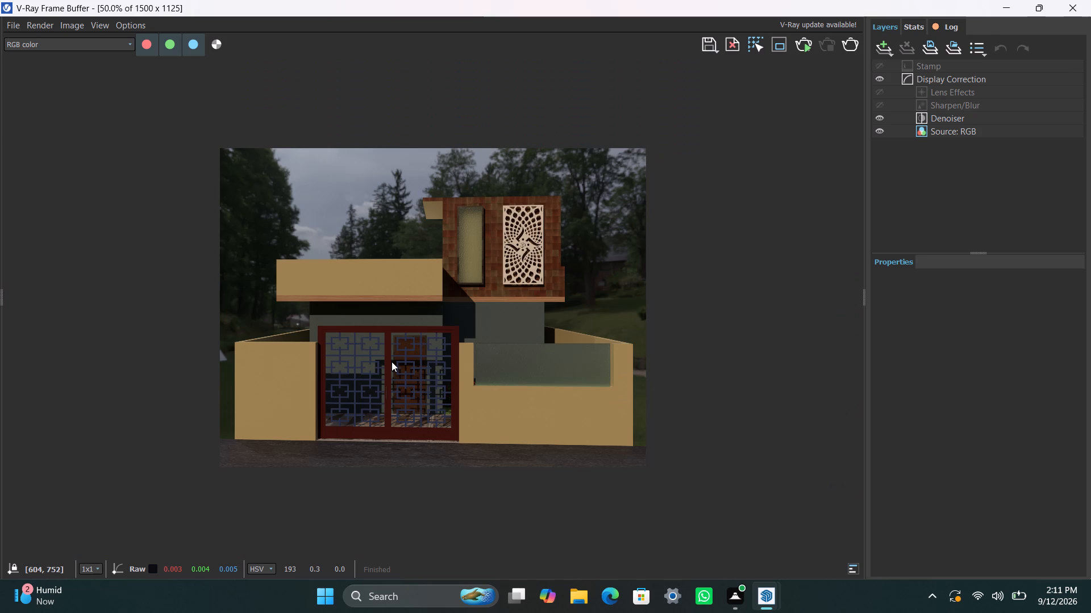
pyautogui.scroll(3, 536, 392)
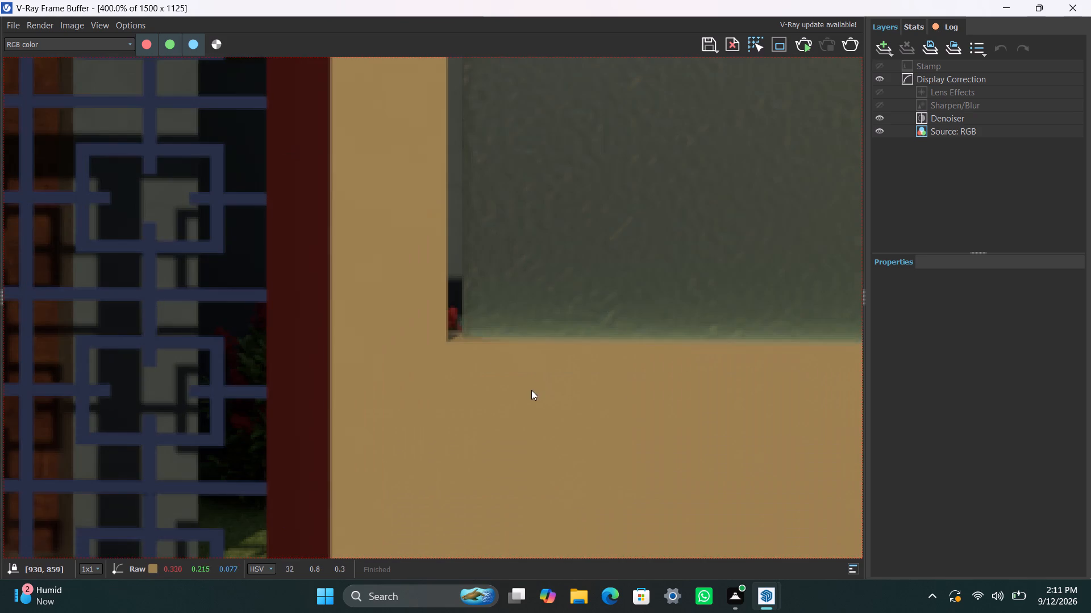
pyautogui.scroll(1, 581, 293)
pyautogui.scroll(-3, 581, 292)
pyautogui.scroll(-2, 500, 318)
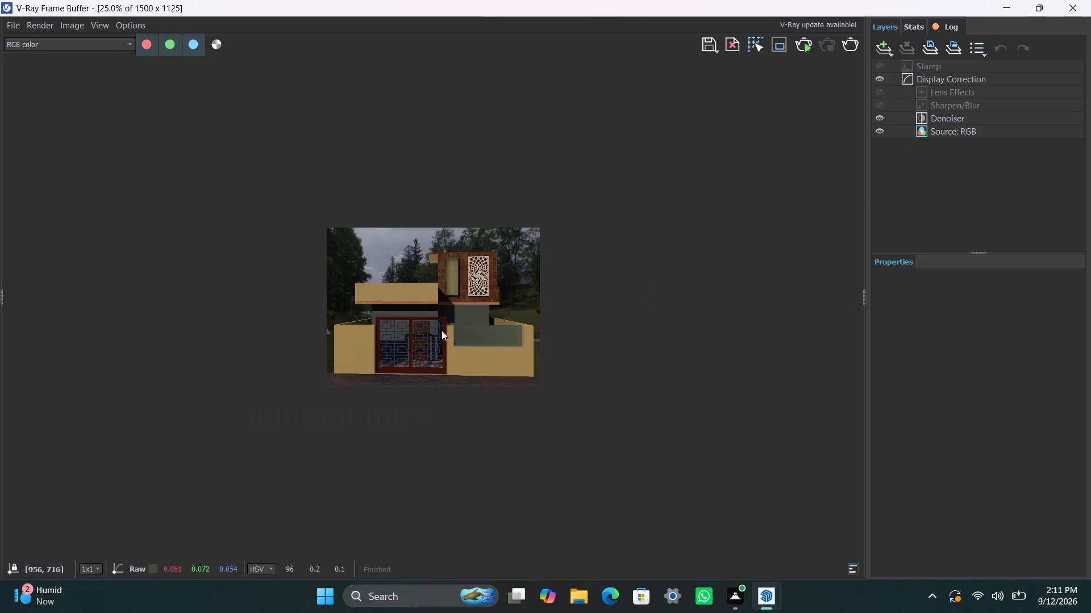
pyautogui.scroll(2, 424, 325)
pyautogui.scroll(-1, 417, 326)
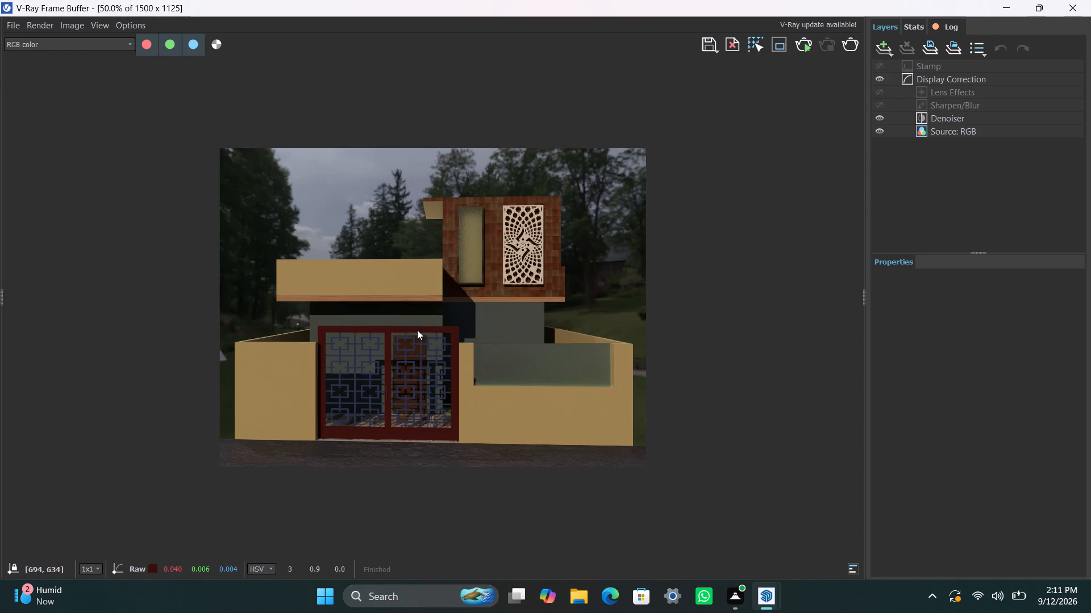
pyautogui.scroll(1, 417, 330)
pyautogui.scroll(-1, 417, 335)
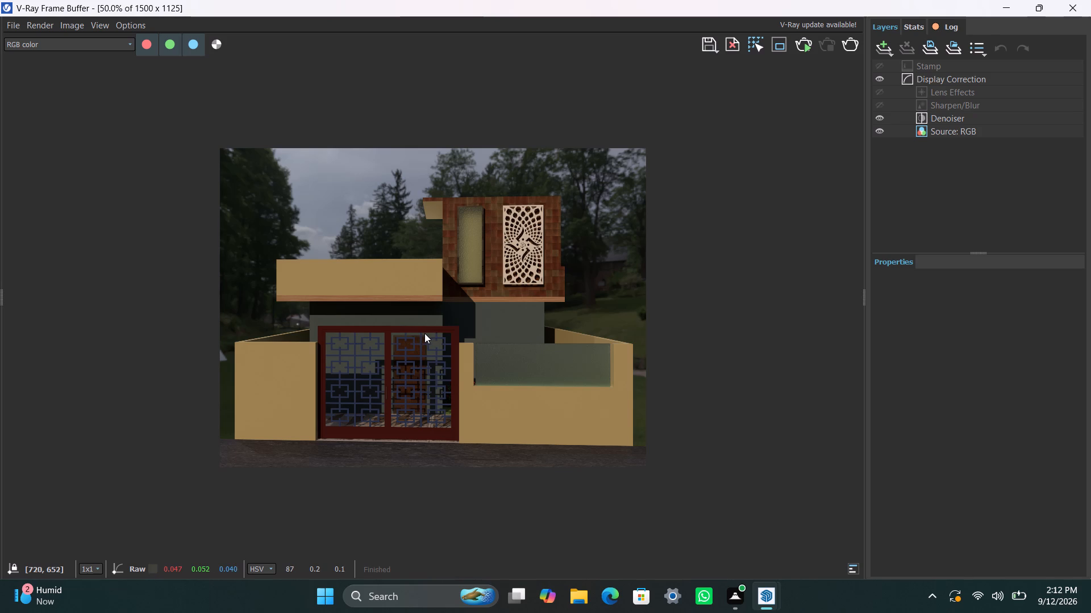
# Examine the upper-floor facade in the render, including the brick-toned cladding, tall glass window, decorative jali screen and parapet.
pyautogui.press('space')
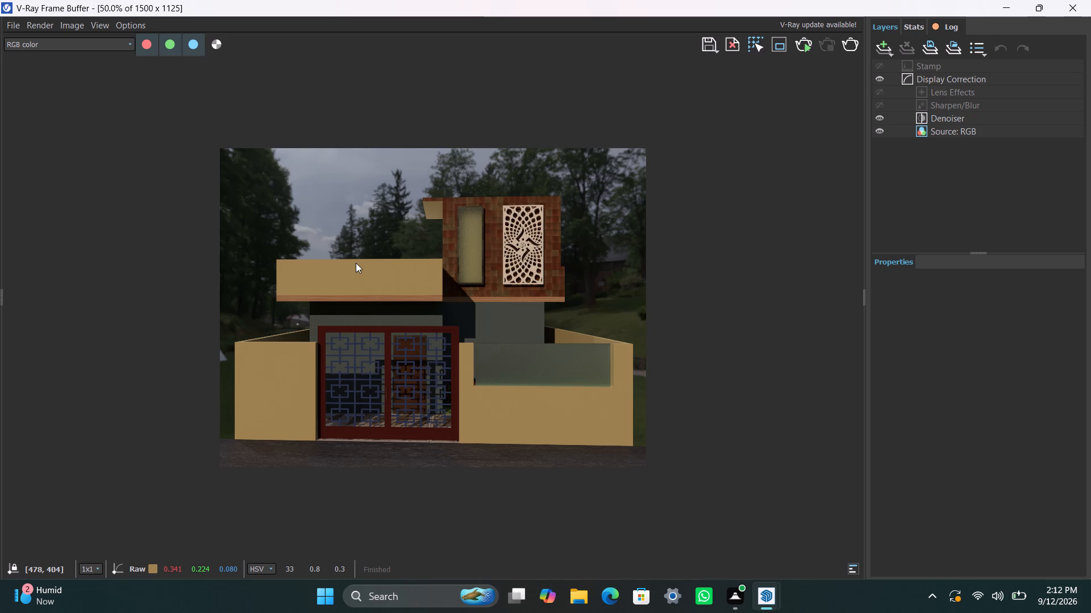
pyautogui.press('space')
pyautogui.scroll(-1, 464, 257)
pyautogui.scroll(1, 456, 290)
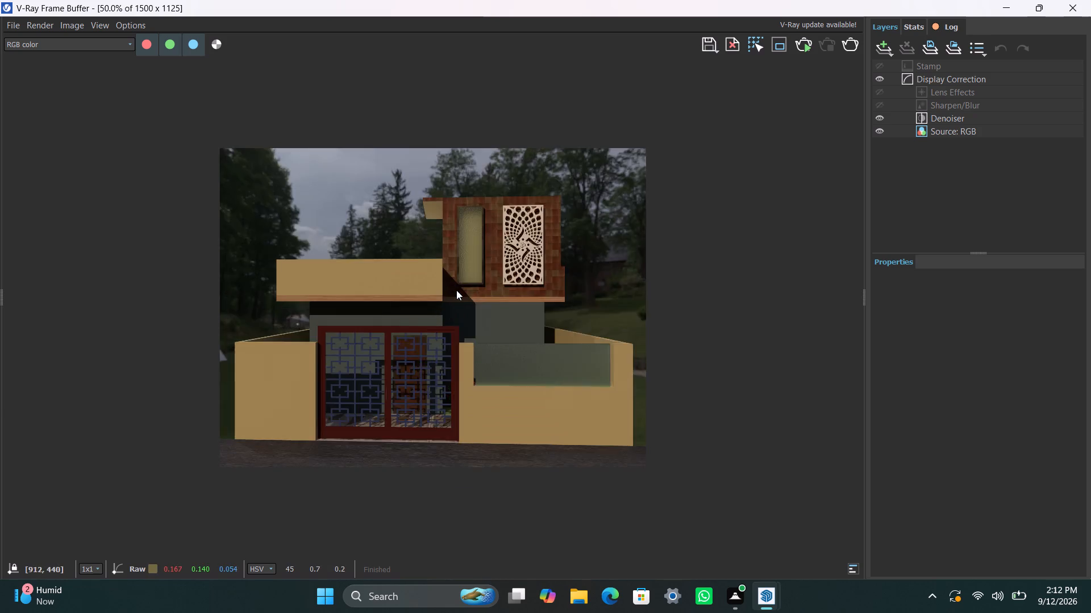
pyautogui.scroll(1, 456, 290)
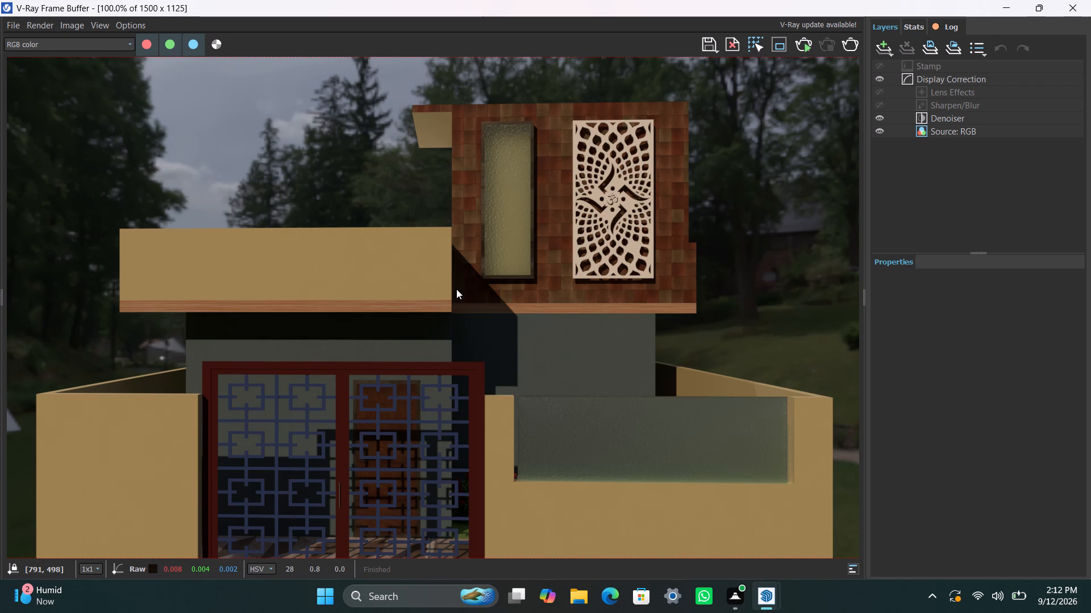
pyautogui.press('space')
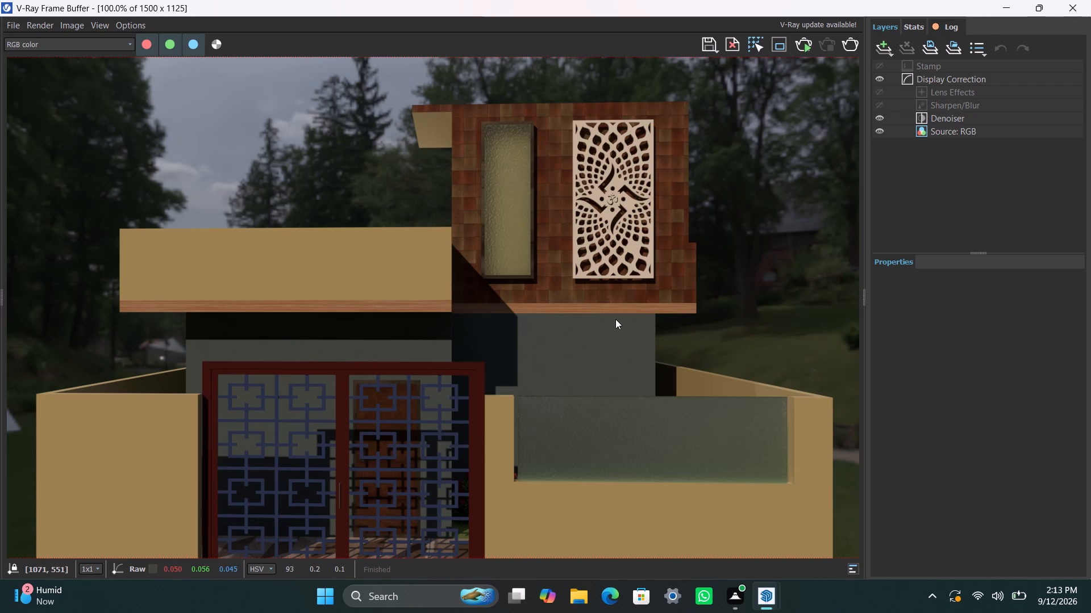
pyautogui.scroll(-1, 561, 387)
pyautogui.scroll(1, 559, 375)
pyautogui.scroll(-1, 549, 375)
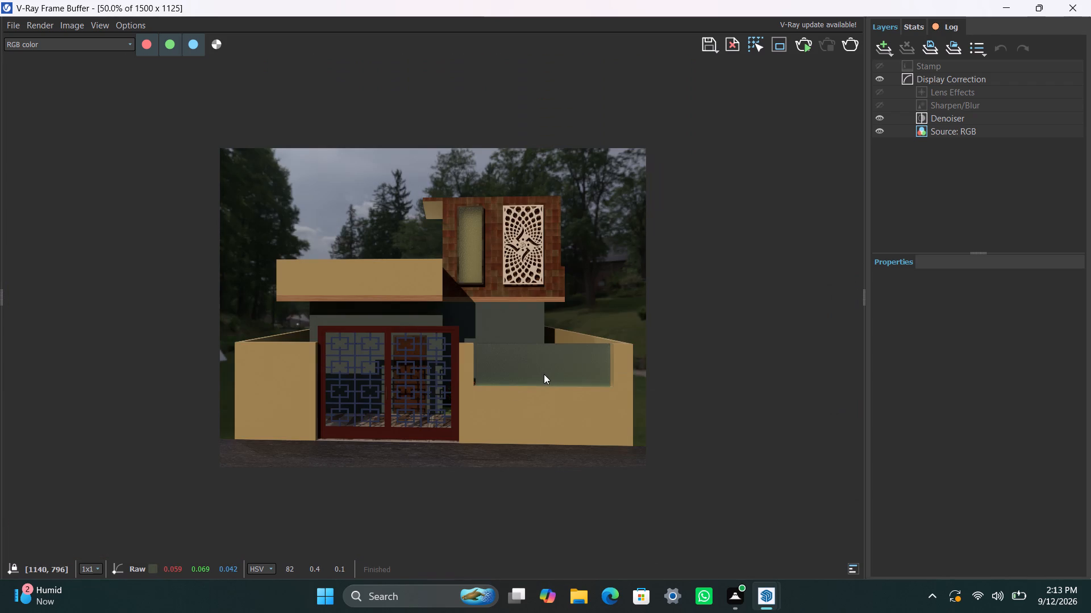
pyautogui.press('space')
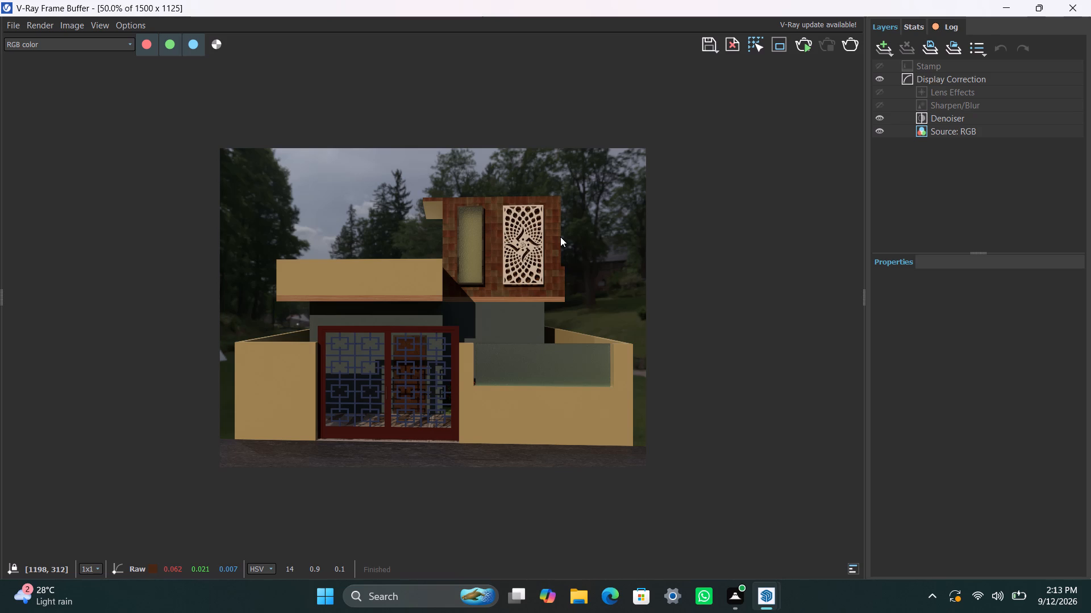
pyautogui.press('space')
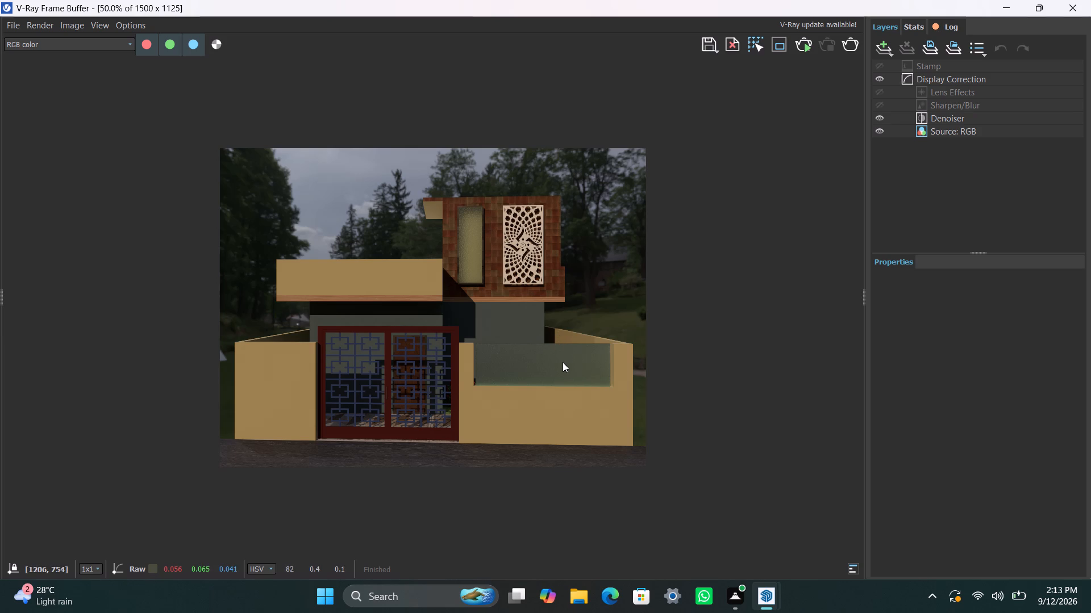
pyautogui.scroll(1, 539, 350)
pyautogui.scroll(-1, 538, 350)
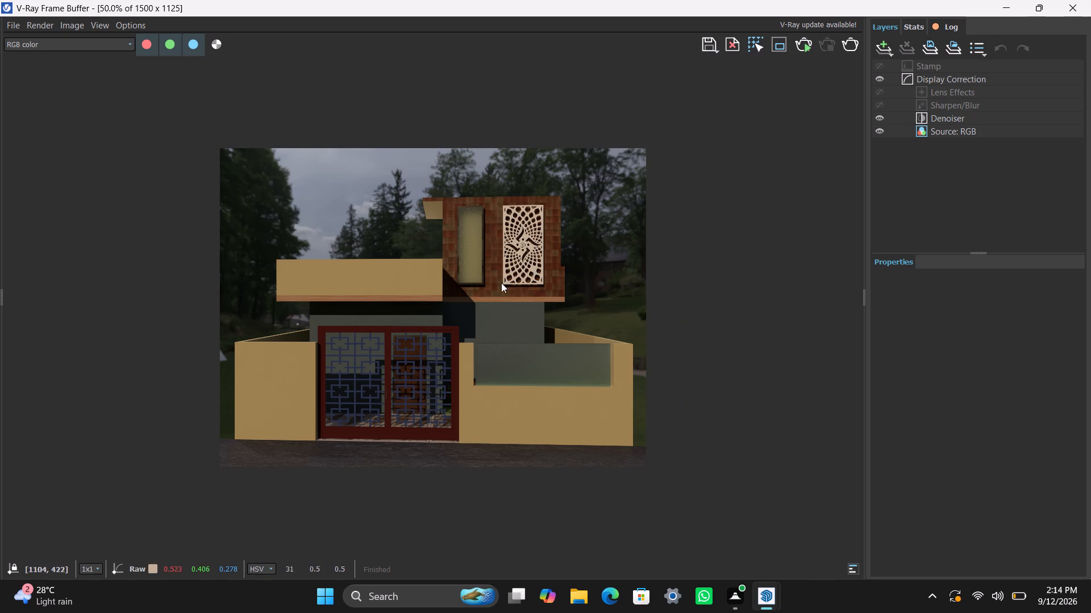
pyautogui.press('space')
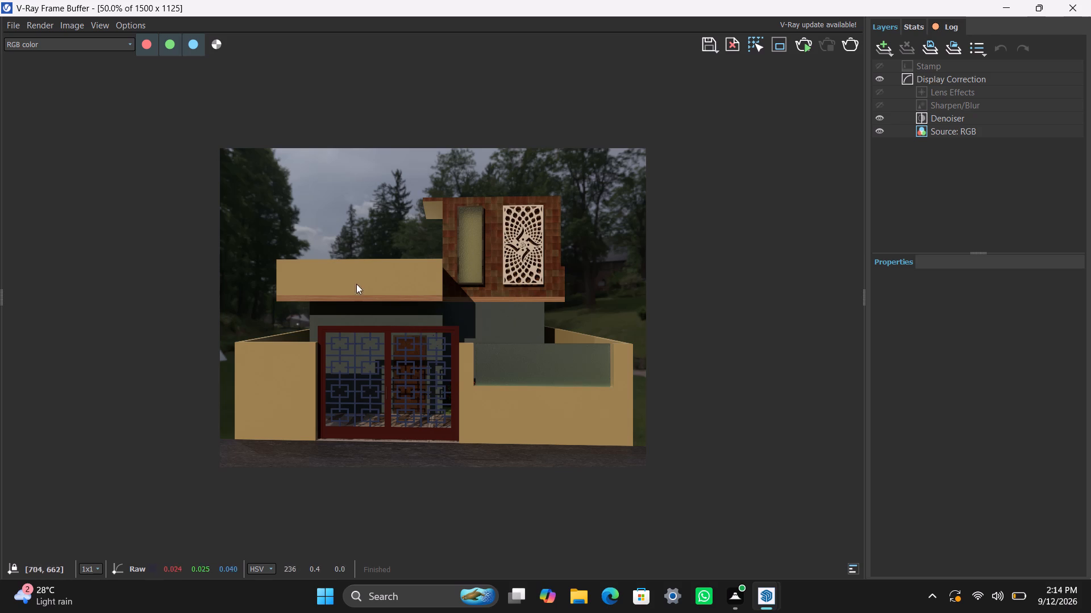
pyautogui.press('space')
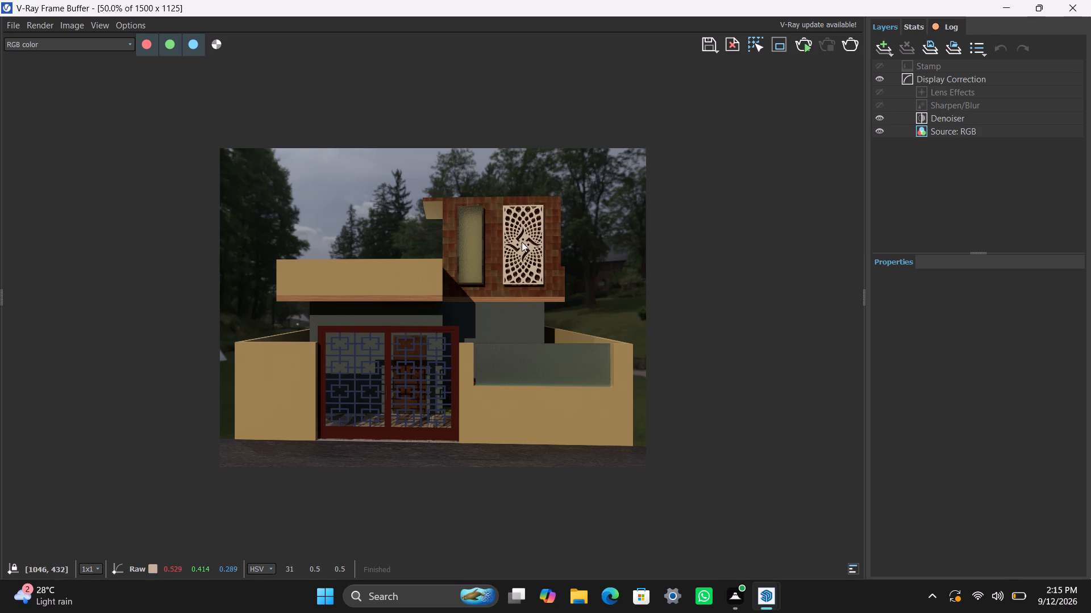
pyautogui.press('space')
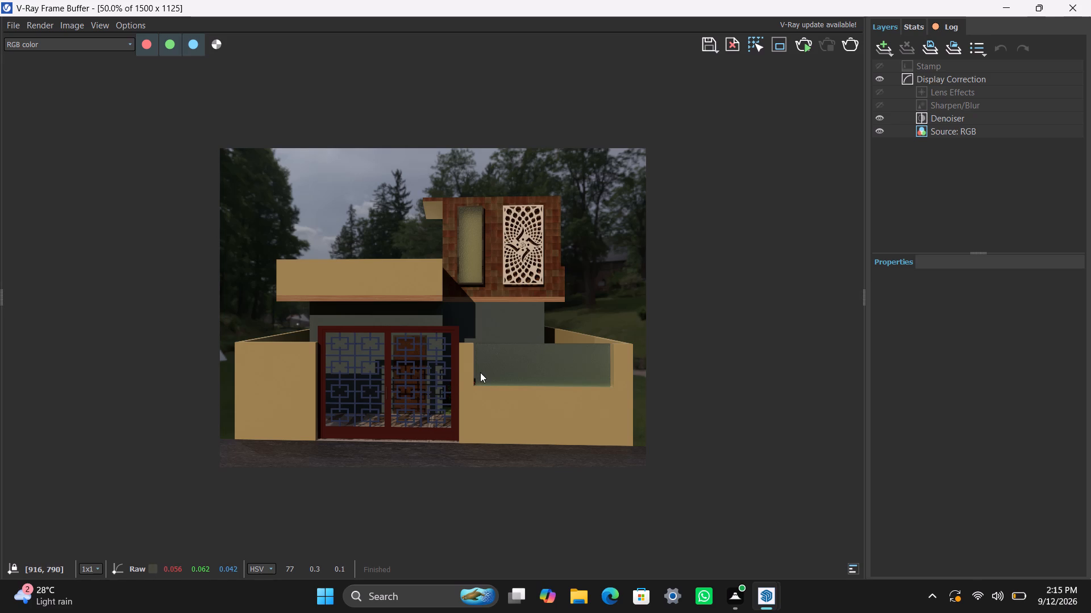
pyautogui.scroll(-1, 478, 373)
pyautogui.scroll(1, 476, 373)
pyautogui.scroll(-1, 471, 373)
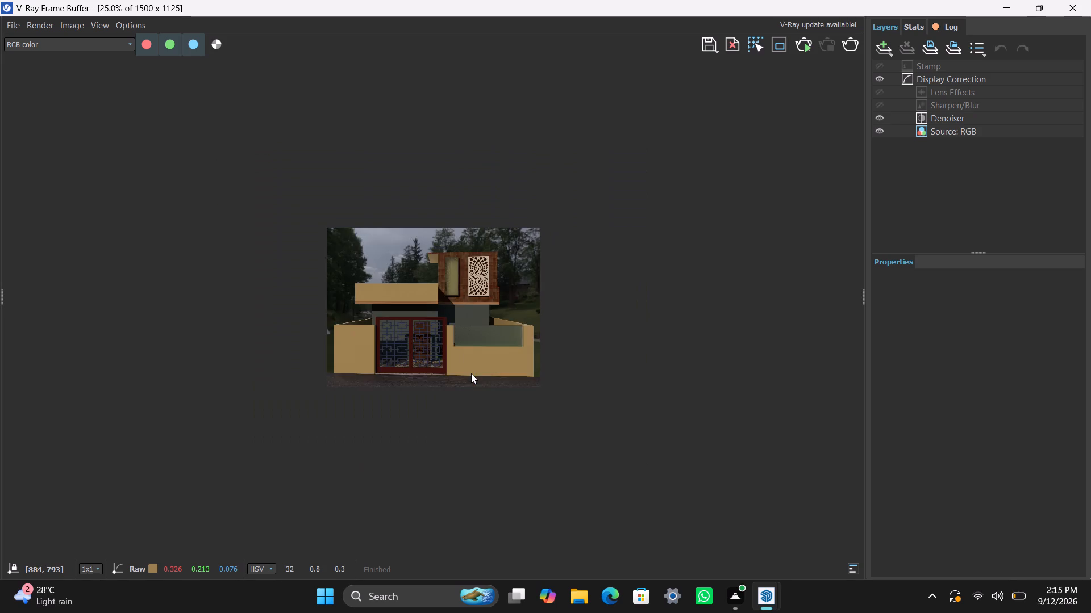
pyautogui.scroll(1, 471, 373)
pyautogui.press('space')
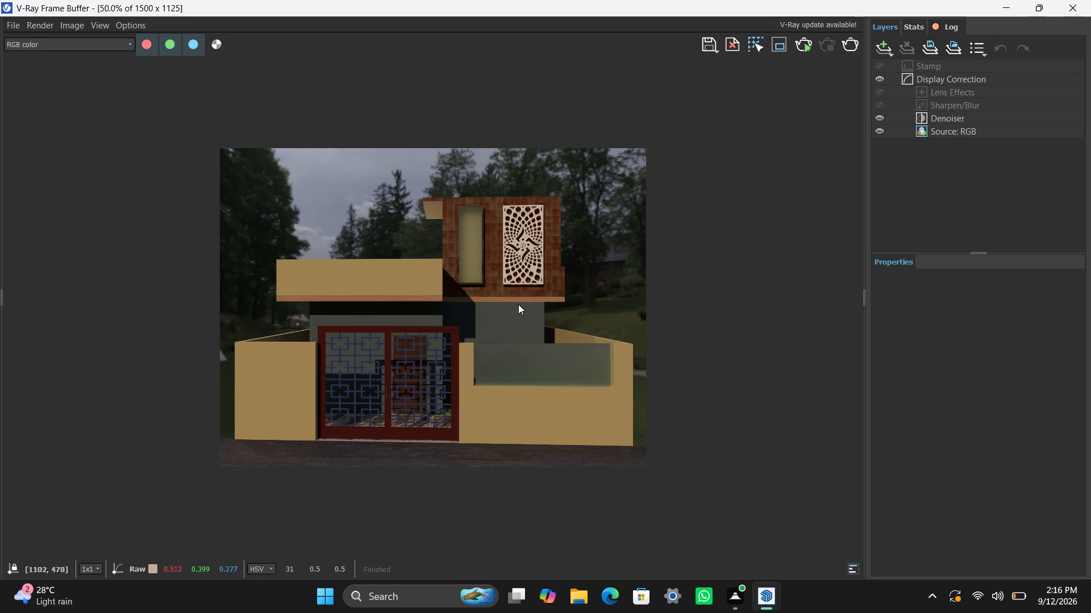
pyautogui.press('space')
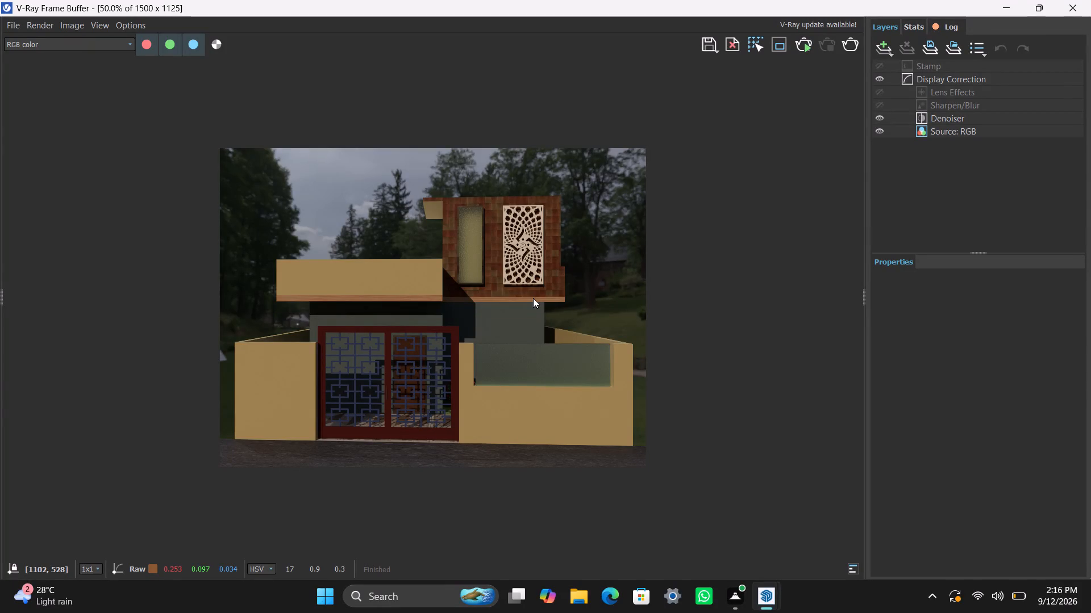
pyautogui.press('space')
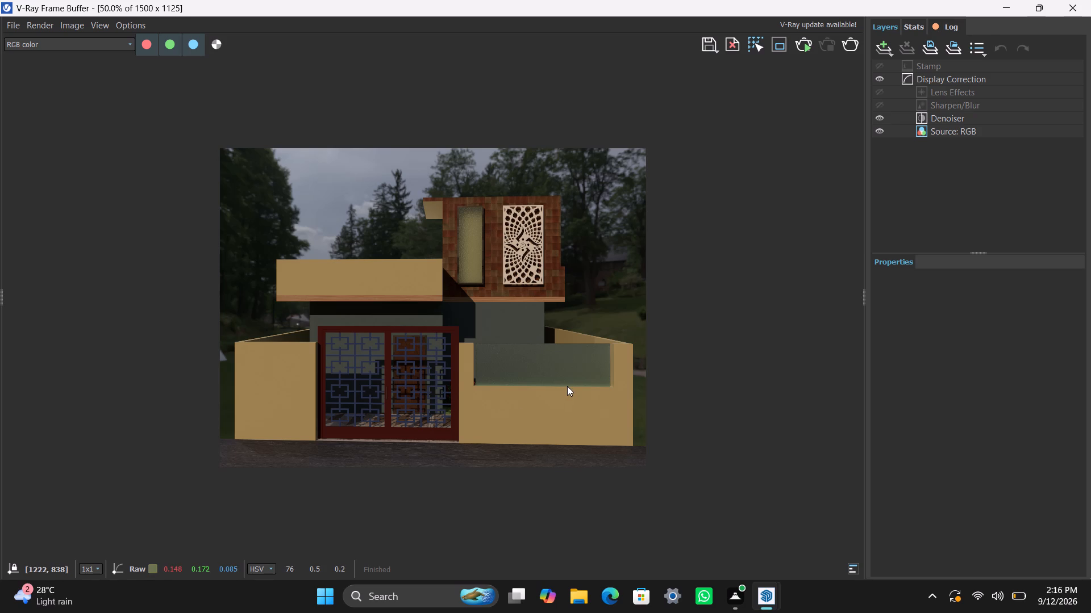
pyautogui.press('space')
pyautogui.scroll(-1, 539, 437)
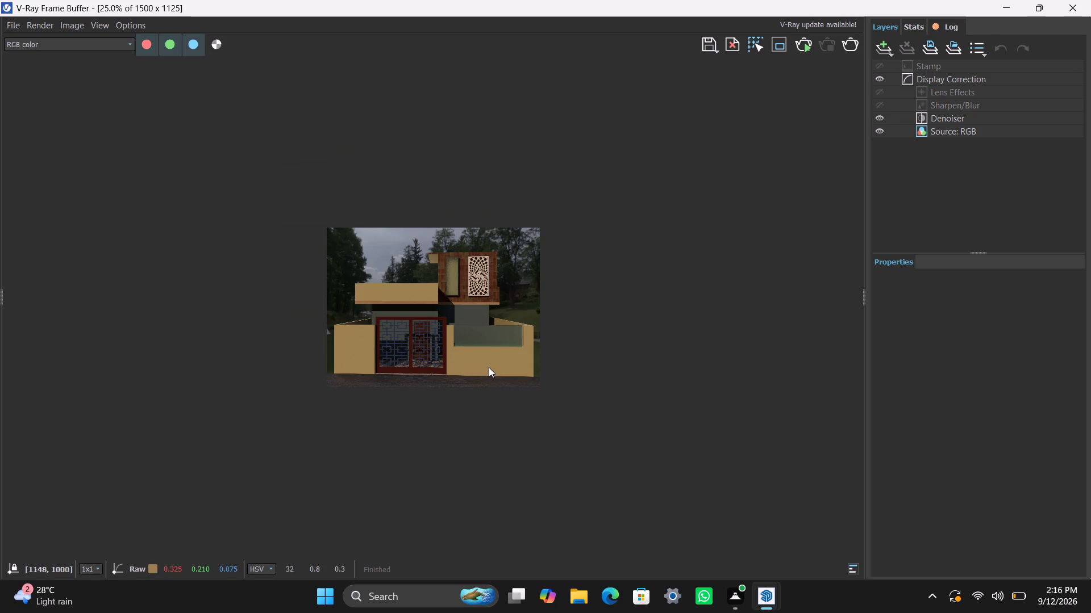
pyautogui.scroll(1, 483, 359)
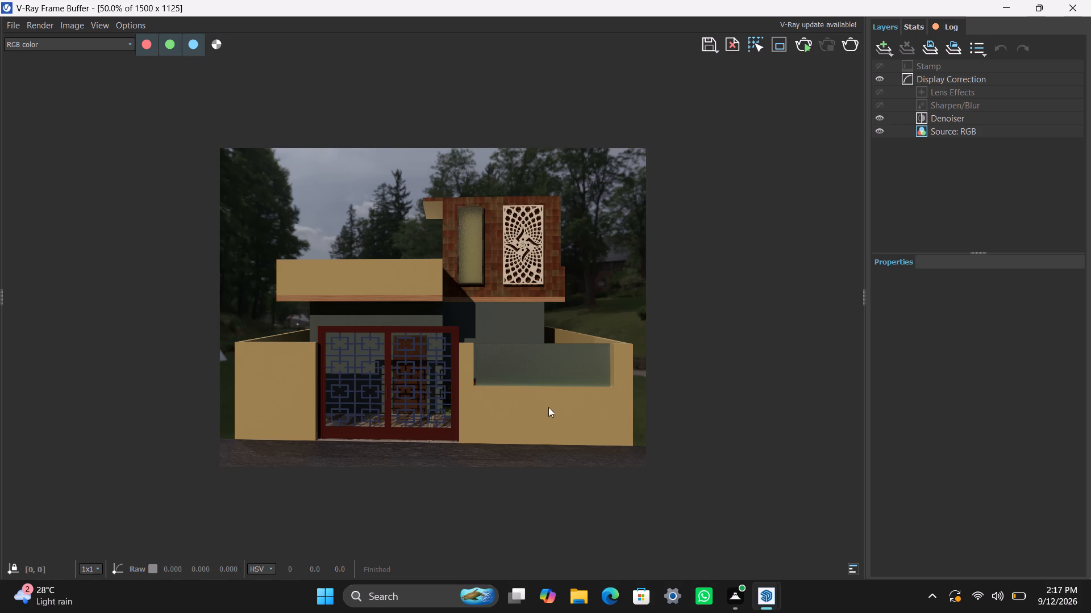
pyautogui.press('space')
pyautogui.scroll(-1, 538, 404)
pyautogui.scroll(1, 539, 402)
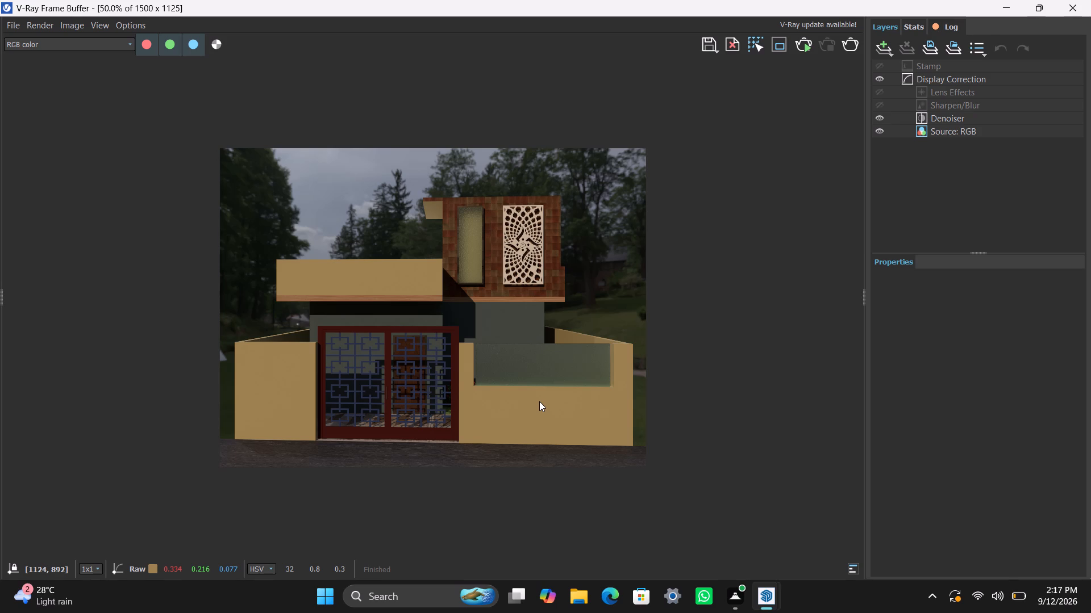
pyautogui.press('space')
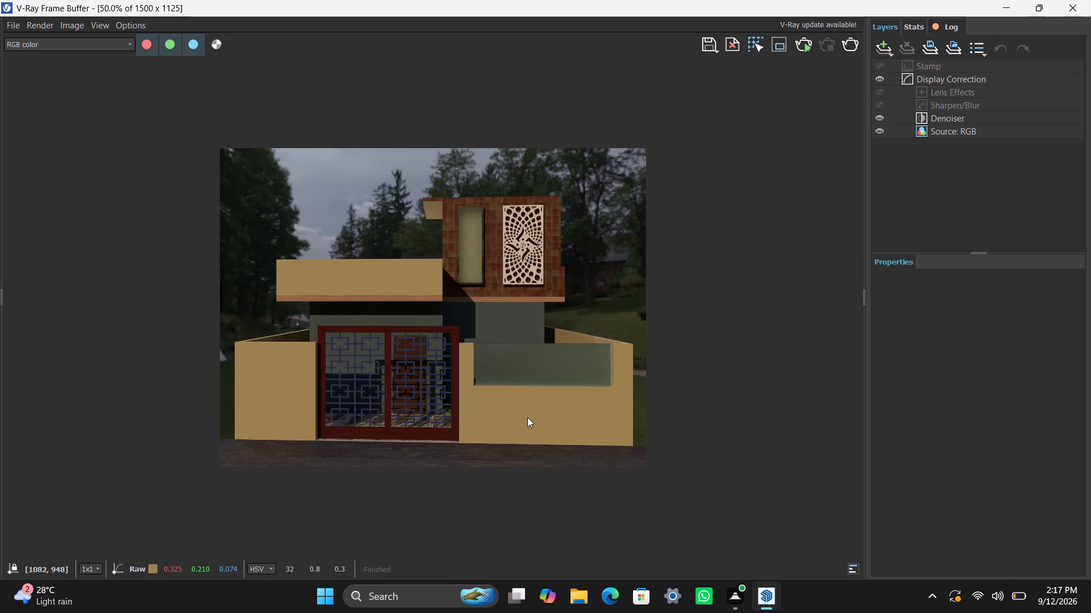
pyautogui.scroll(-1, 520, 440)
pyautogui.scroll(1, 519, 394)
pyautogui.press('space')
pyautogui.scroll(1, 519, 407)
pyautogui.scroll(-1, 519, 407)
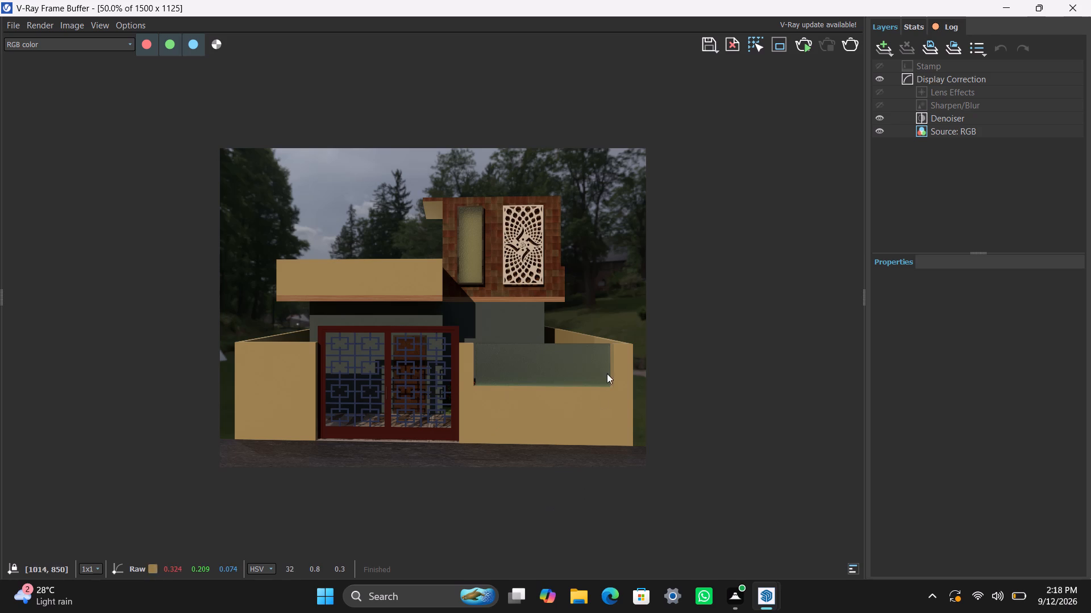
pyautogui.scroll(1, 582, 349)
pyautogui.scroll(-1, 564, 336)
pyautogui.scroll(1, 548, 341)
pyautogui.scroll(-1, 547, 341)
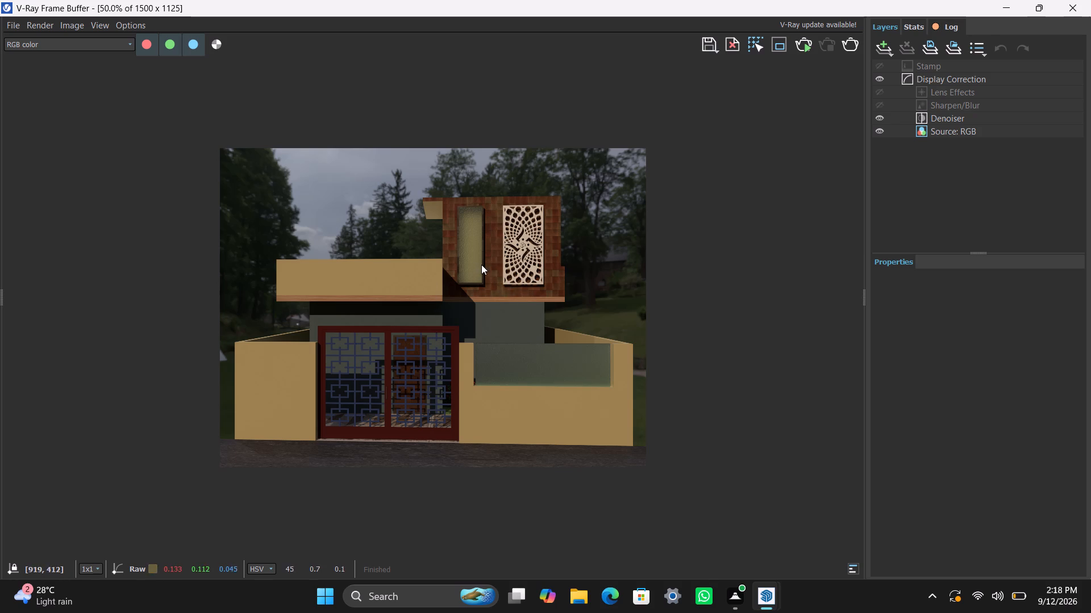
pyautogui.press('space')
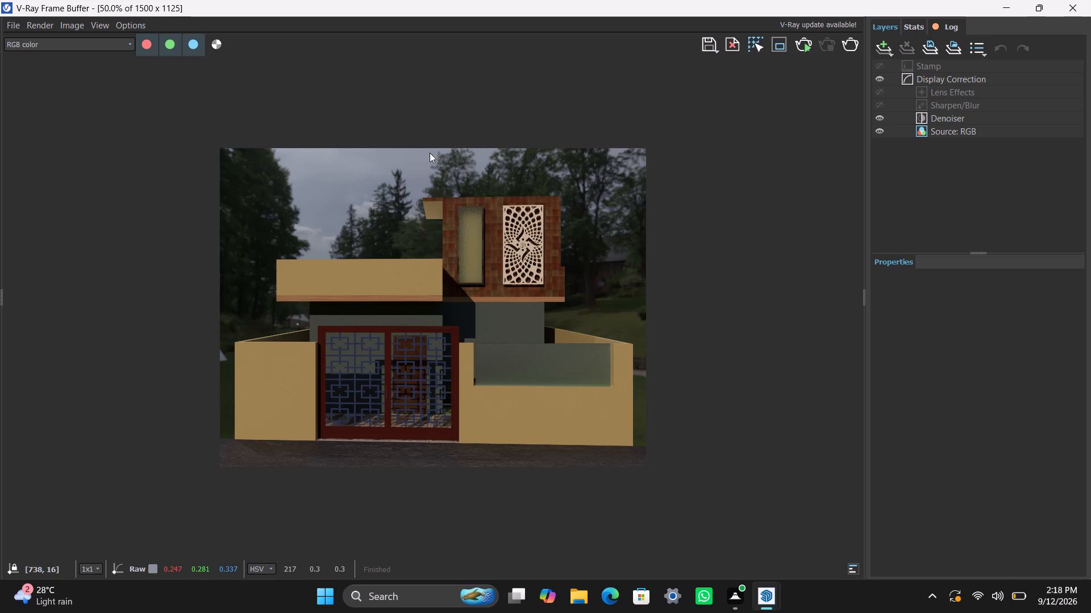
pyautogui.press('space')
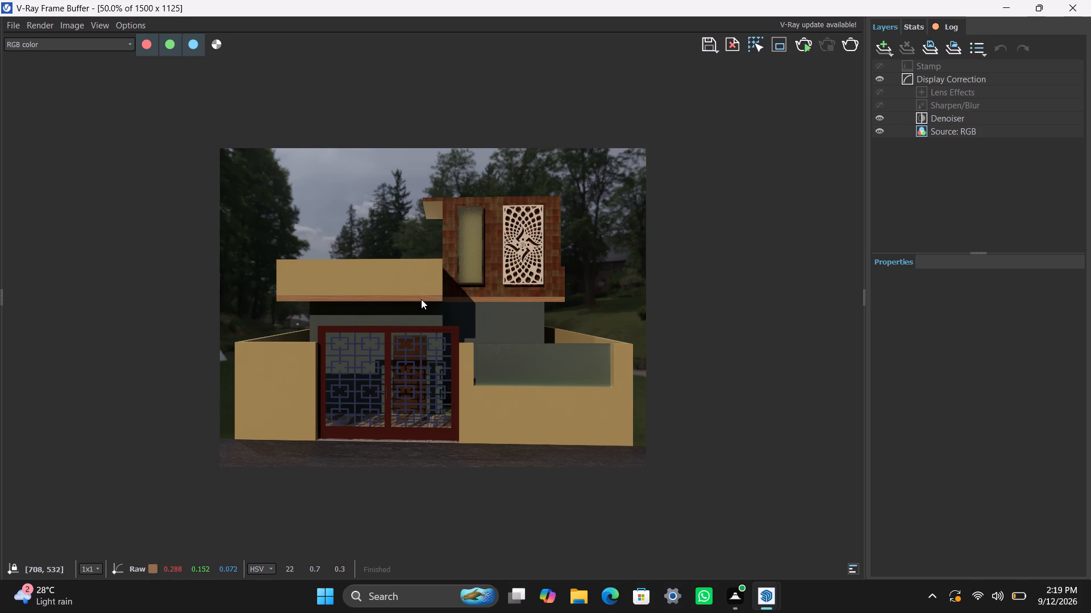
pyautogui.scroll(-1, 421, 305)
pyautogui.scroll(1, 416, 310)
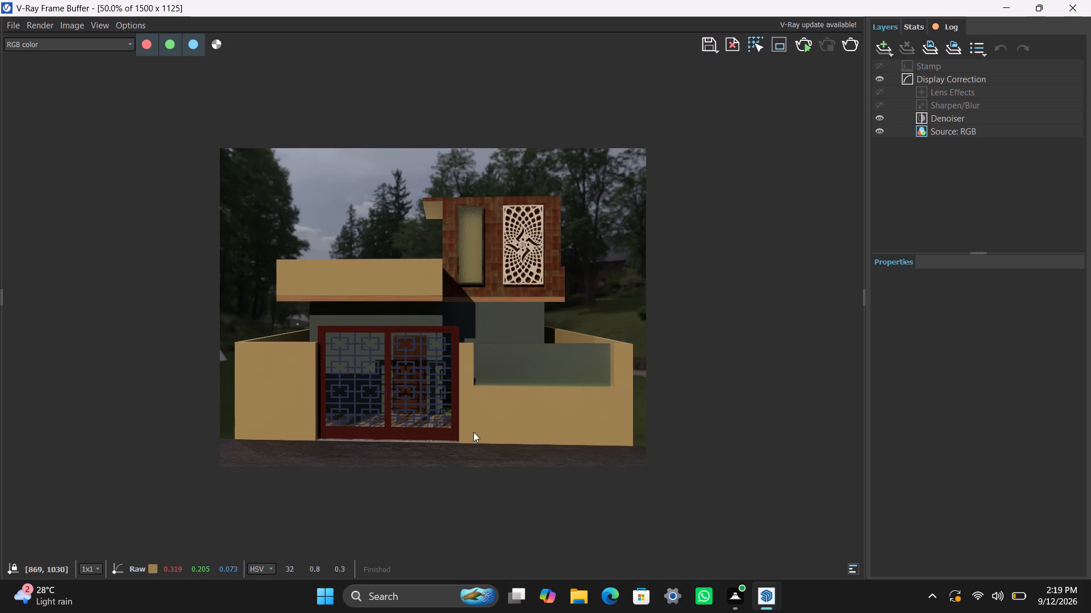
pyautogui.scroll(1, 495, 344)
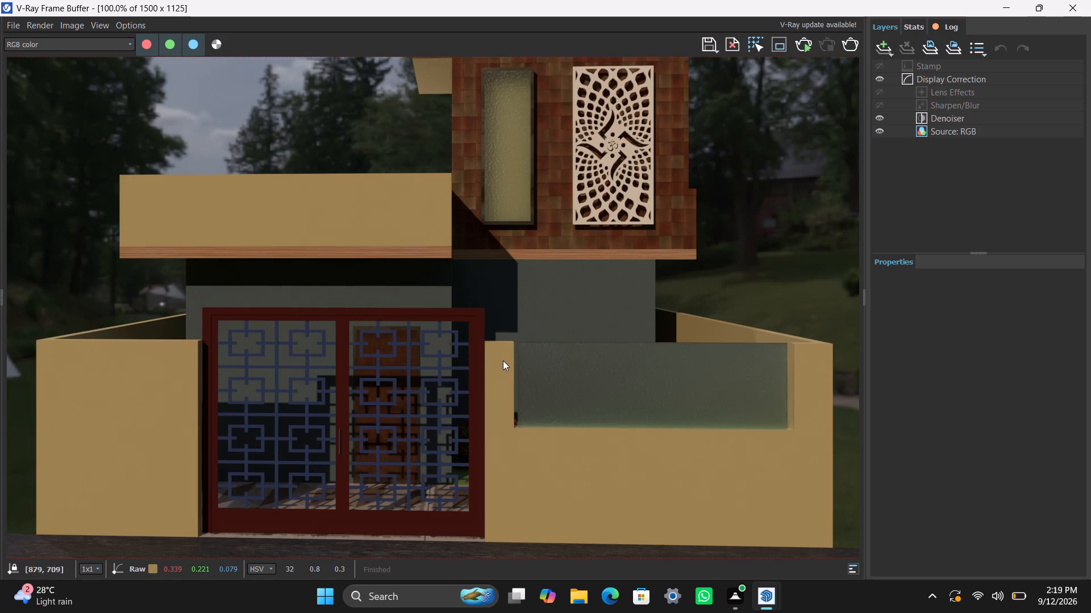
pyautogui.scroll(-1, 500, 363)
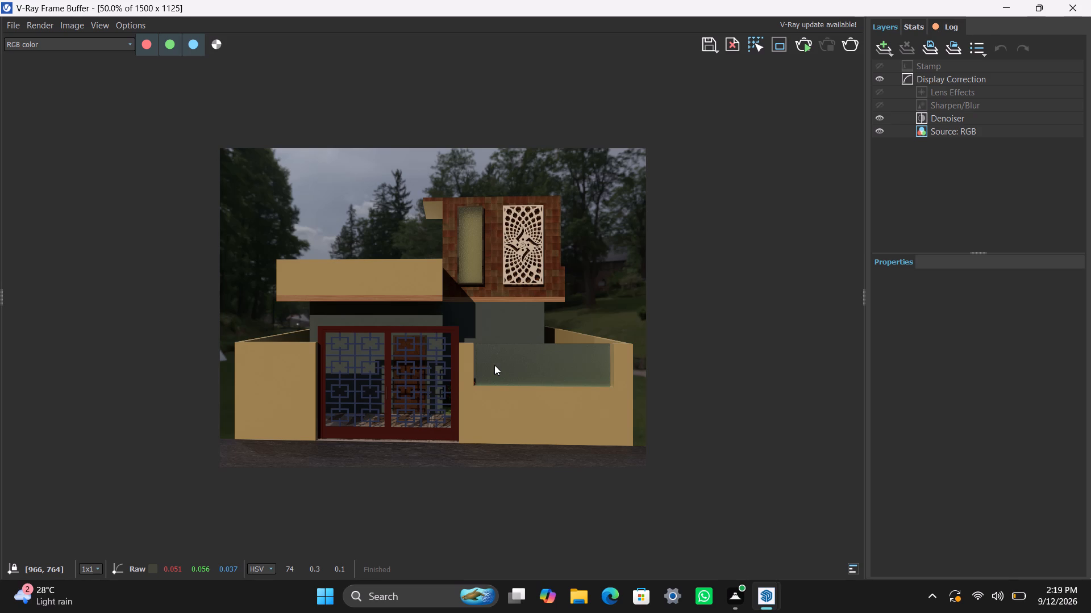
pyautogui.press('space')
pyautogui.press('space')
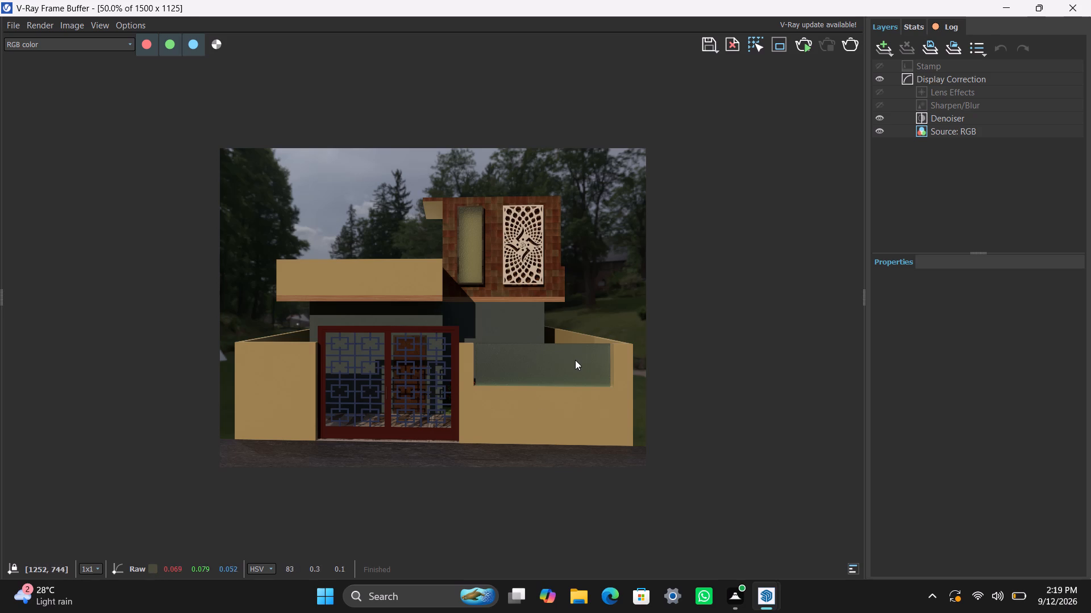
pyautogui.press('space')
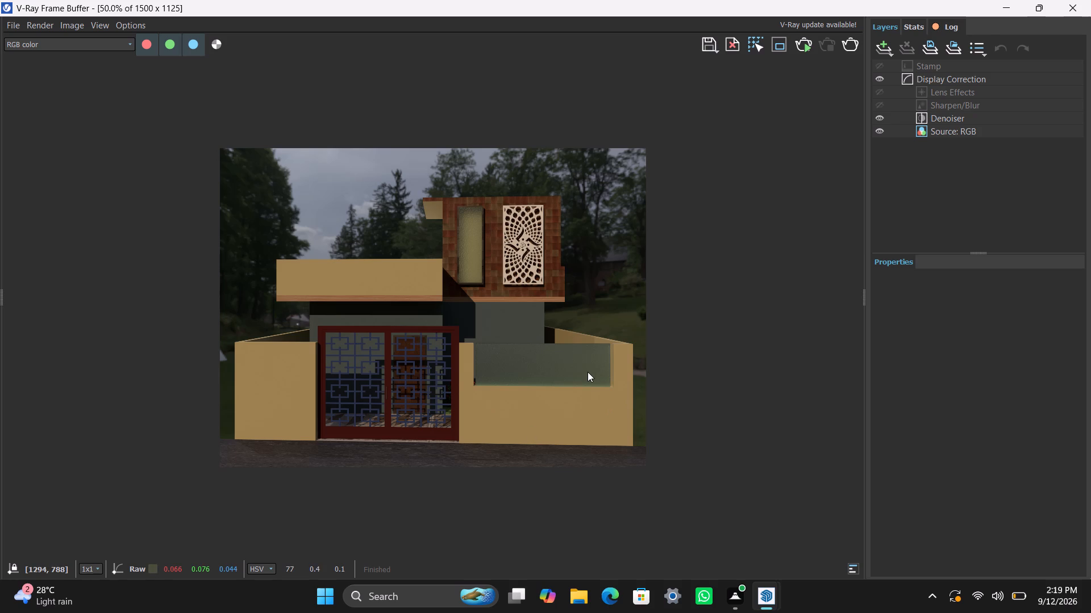